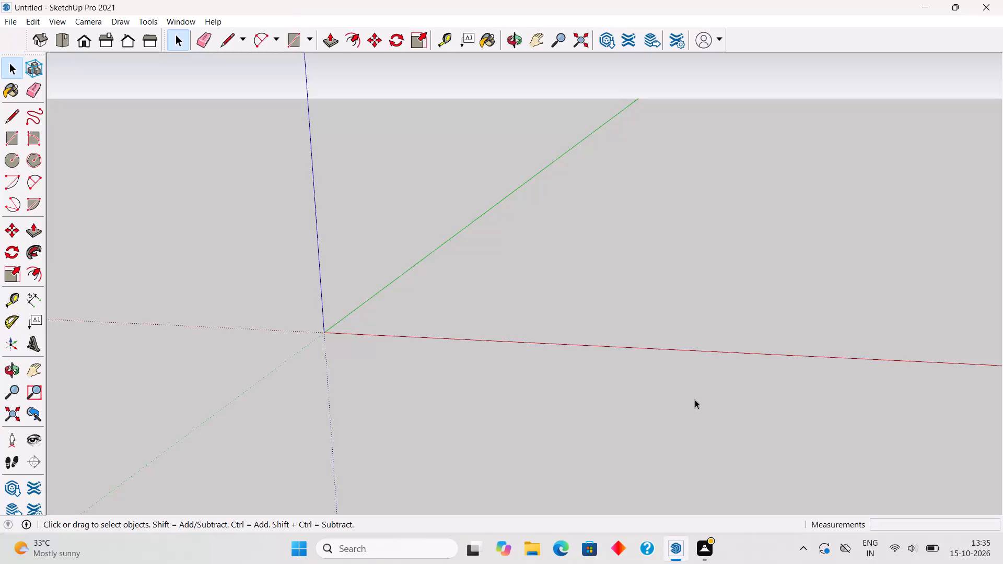
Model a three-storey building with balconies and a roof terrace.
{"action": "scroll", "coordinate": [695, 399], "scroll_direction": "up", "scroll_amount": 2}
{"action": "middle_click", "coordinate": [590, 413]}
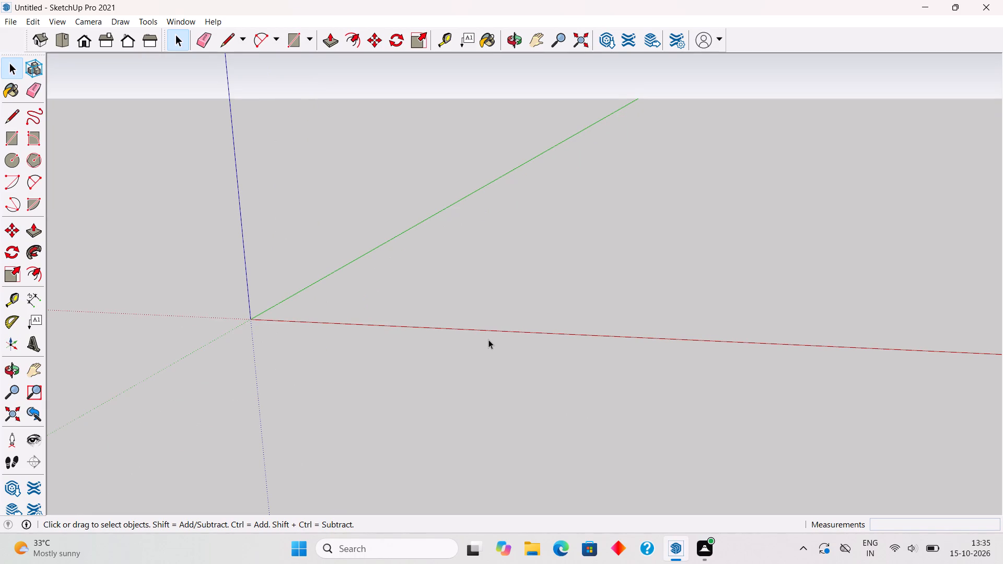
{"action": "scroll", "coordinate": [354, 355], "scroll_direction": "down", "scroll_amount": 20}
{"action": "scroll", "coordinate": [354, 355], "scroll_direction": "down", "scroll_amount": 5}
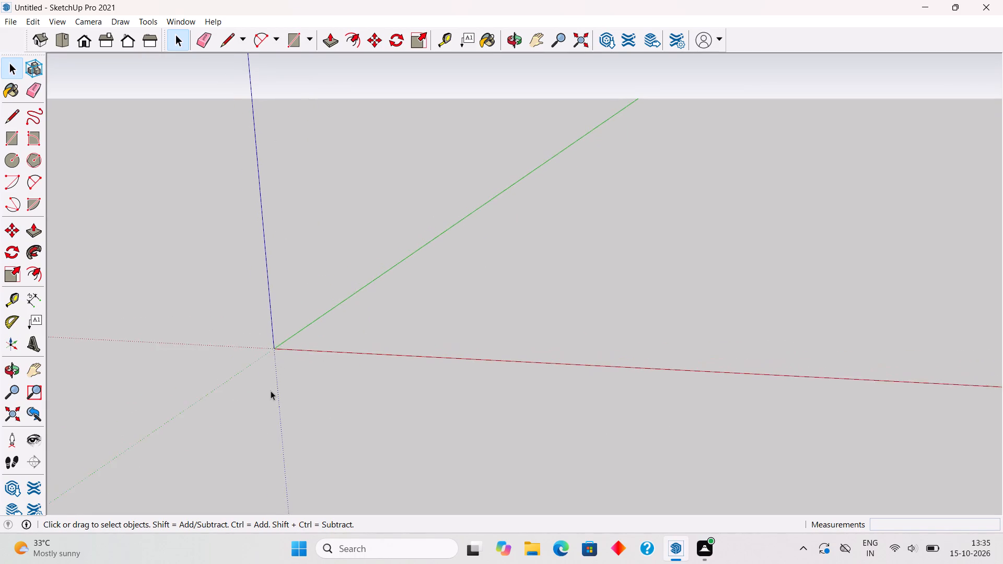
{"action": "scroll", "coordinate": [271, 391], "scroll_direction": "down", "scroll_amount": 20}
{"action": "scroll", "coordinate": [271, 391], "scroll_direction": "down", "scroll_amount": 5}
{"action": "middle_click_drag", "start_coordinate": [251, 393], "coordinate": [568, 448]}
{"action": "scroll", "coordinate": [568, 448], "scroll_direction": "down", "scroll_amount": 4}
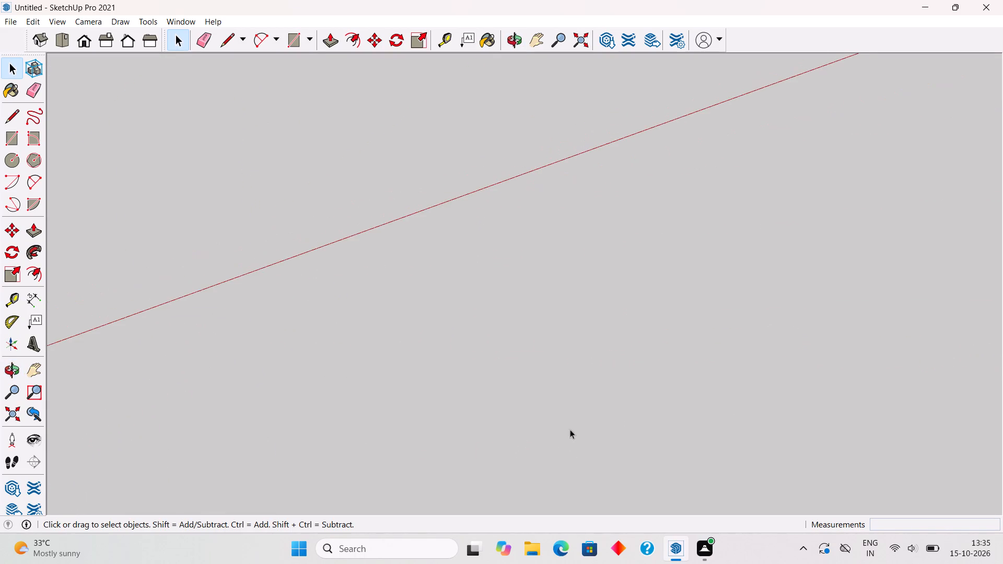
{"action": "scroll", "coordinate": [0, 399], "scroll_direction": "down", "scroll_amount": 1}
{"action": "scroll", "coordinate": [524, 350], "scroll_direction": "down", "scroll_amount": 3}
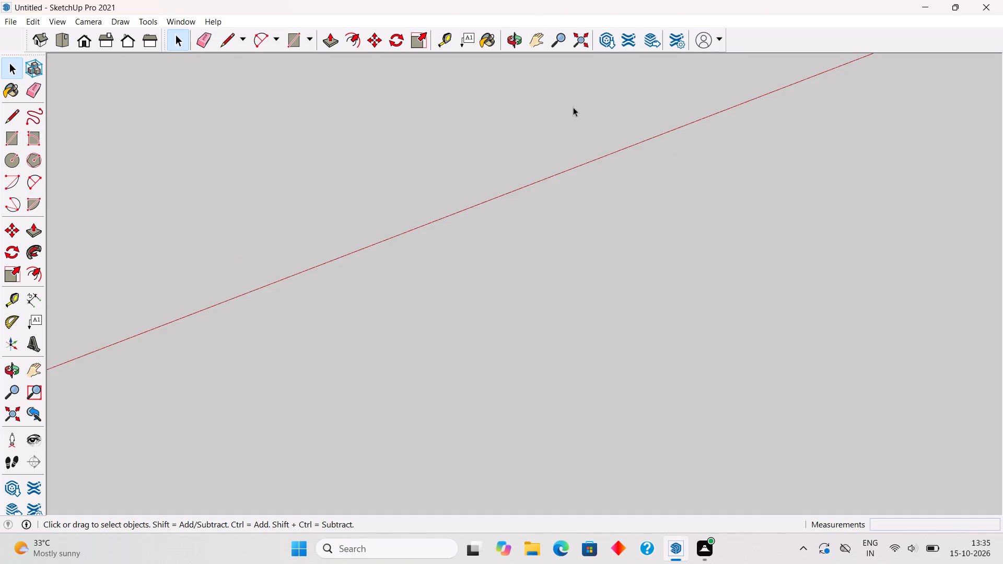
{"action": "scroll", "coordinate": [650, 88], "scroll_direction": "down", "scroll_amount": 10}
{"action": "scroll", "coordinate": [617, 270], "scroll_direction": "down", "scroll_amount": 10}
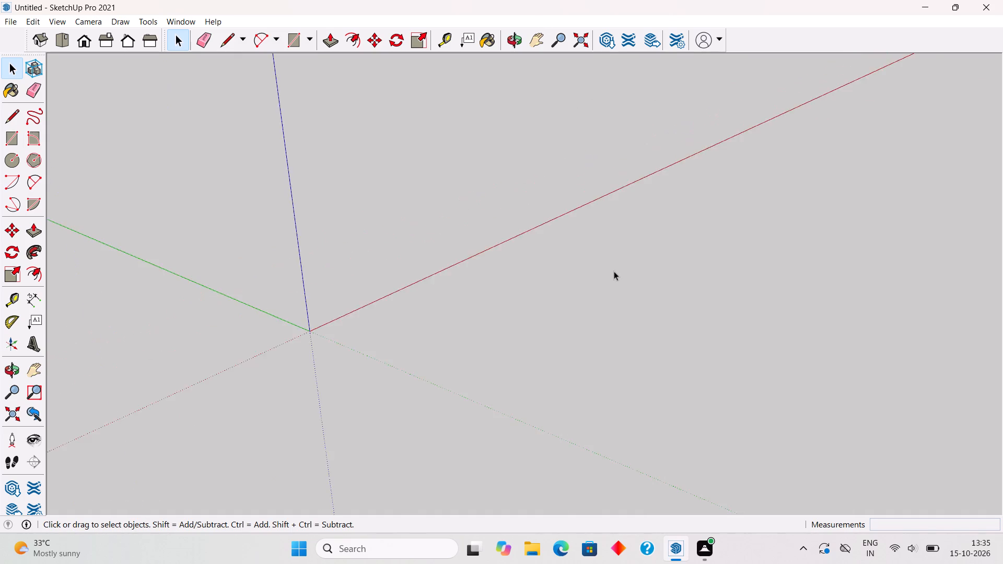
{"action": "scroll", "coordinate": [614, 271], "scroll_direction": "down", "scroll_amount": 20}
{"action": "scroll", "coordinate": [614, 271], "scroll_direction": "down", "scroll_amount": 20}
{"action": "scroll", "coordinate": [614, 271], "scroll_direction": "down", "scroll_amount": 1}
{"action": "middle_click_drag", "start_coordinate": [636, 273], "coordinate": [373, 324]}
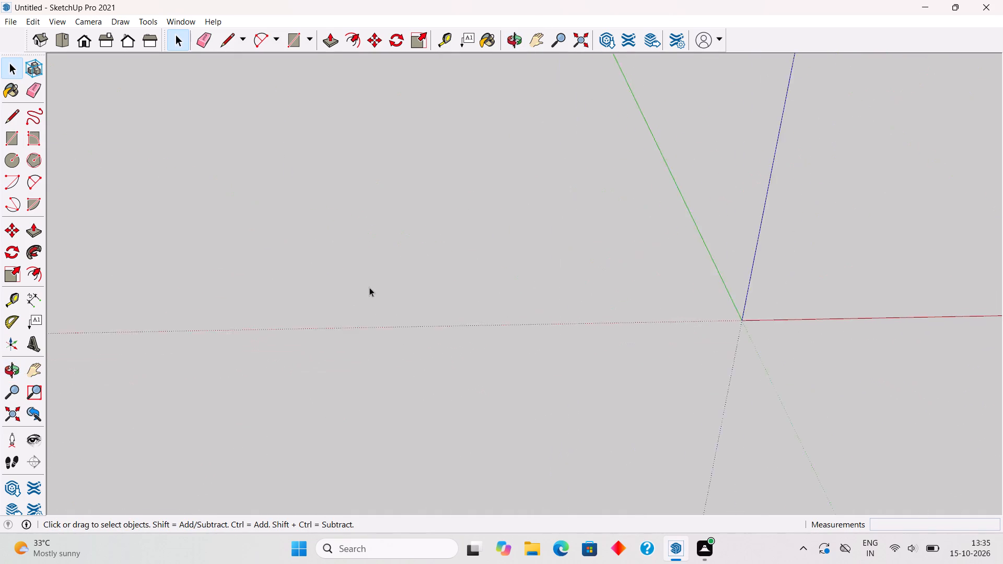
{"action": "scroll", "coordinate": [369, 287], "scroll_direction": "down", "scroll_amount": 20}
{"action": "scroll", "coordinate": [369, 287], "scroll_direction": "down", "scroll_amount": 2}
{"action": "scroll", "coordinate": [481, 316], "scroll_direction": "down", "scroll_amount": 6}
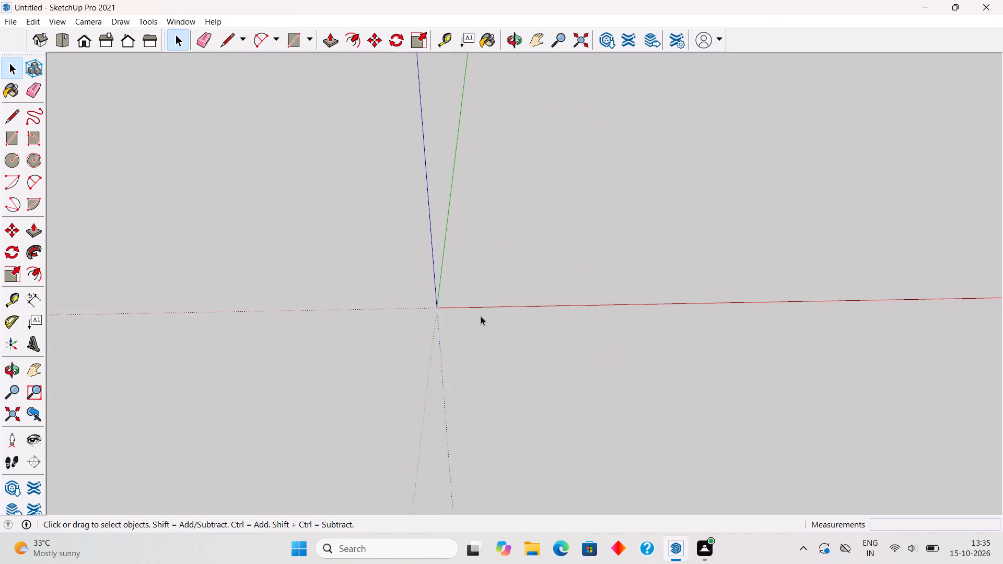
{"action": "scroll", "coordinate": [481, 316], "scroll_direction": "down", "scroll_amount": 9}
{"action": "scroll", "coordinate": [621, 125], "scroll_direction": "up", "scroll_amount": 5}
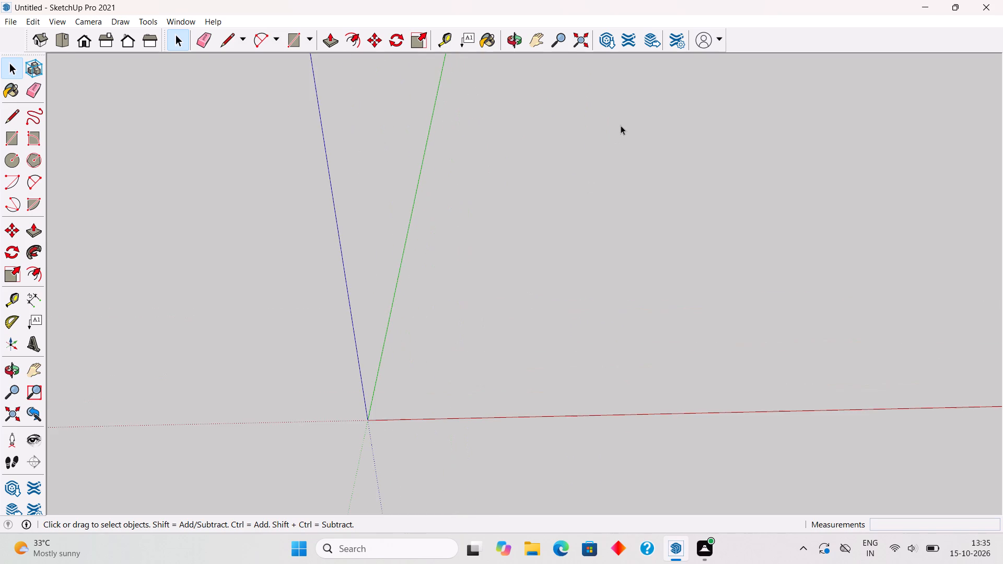
Draw a 30' by 40' rectangle on the ground plane between the positive red and green axes.
{"action": "key", "text": "r"}
{"action": "left_click", "coordinate": [486, 176]}
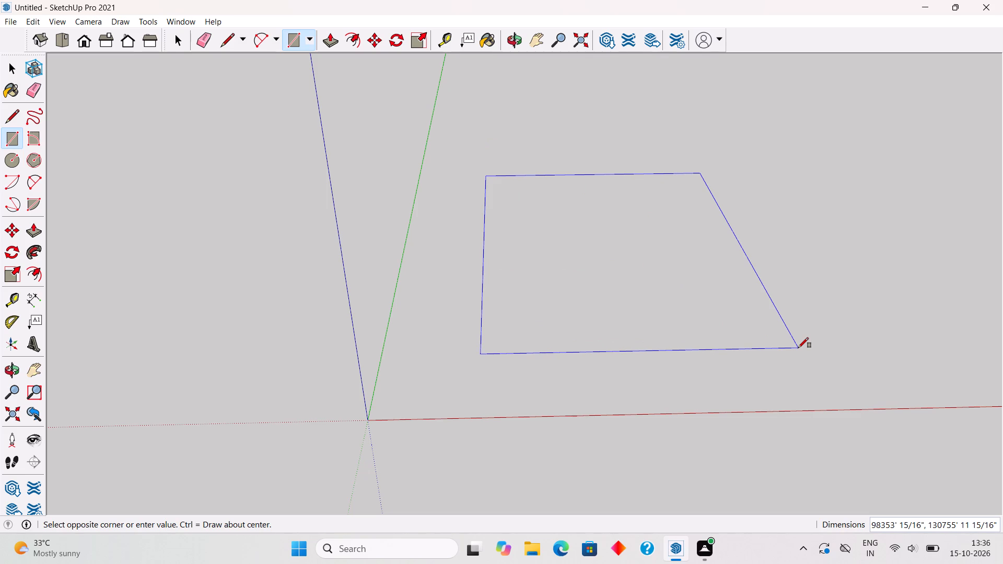
{"action": "type", "text": "30',40'"}
{"action": "key", "text": "Return"}
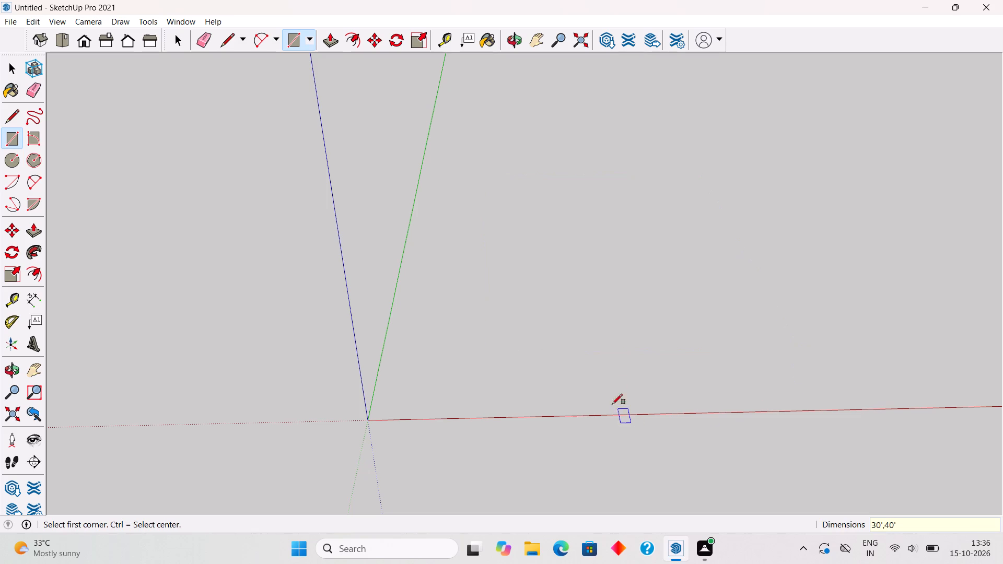
Draw another 30' by 40' rectangle on the ground plane between the positive red and green axes.
{"action": "scroll", "coordinate": [611, 367], "scroll_direction": "down", "scroll_amount": 6}
{"action": "scroll", "coordinate": [609, 368], "scroll_direction": "down", "scroll_amount": 20}
{"action": "scroll", "coordinate": [609, 368], "scroll_direction": "down", "scroll_amount": 3}
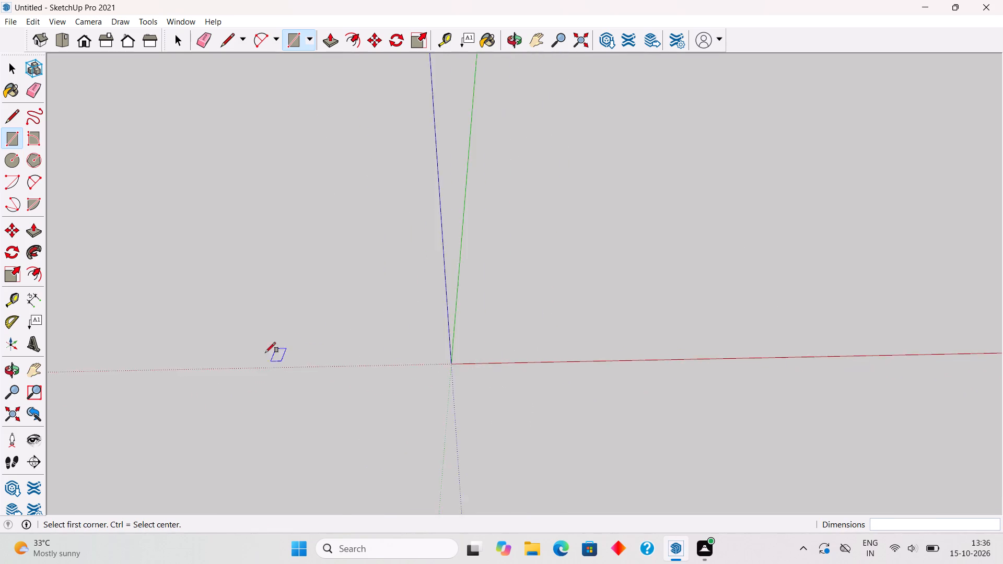
{"action": "scroll", "coordinate": [265, 352], "scroll_direction": "down", "scroll_amount": 10}
{"action": "scroll", "coordinate": [241, 415], "scroll_direction": "down", "scroll_amount": 11}
{"action": "scroll", "coordinate": [454, 454], "scroll_direction": "up", "scroll_amount": 2}
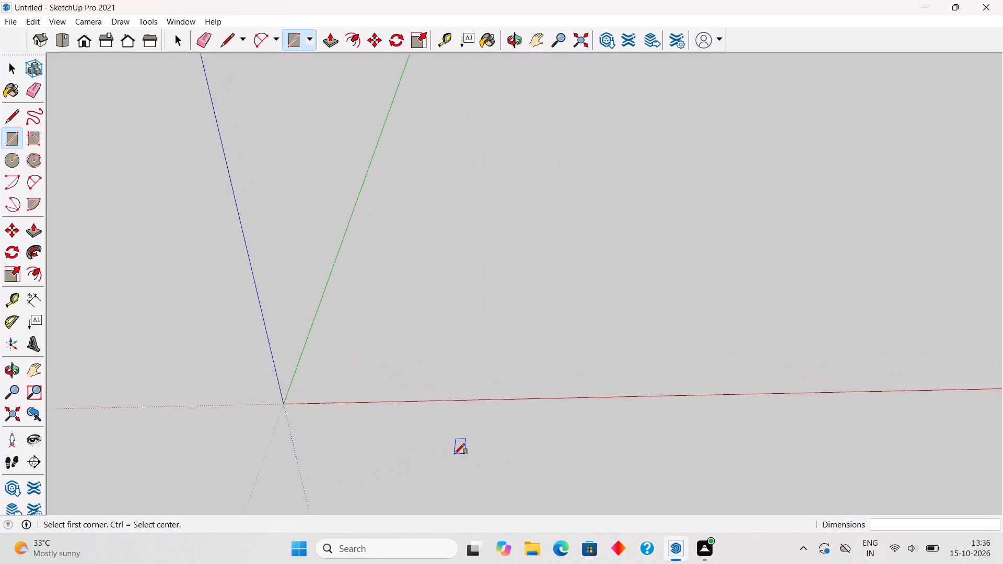
{"action": "scroll", "coordinate": [454, 454], "scroll_direction": "up", "scroll_amount": 1}
{"action": "scroll", "coordinate": [454, 454], "scroll_direction": "down", "scroll_amount": 11}
{"action": "left_click", "coordinate": [482, 266]}
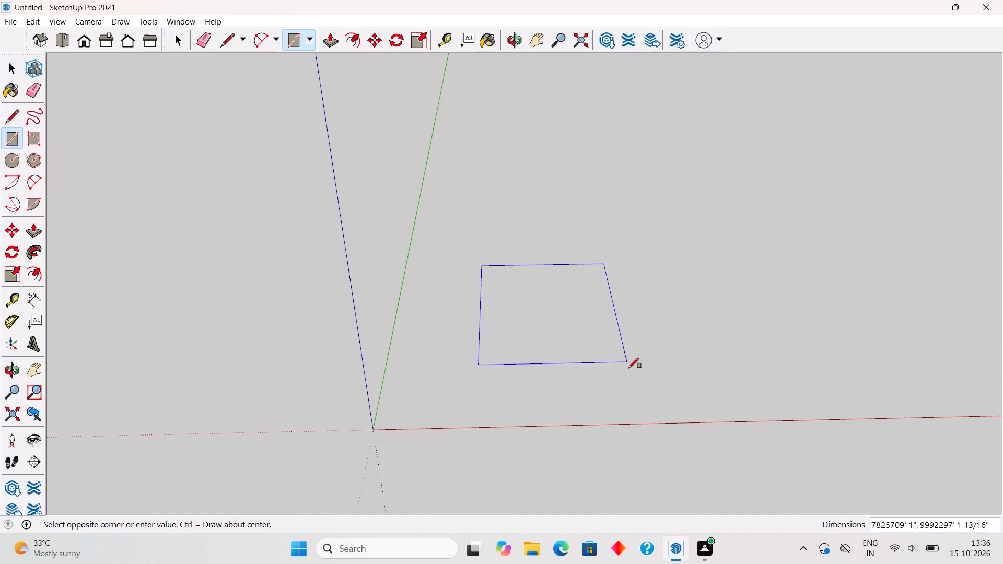
{"action": "type", "text": "30',40'"}
{"action": "key", "text": "Return"}
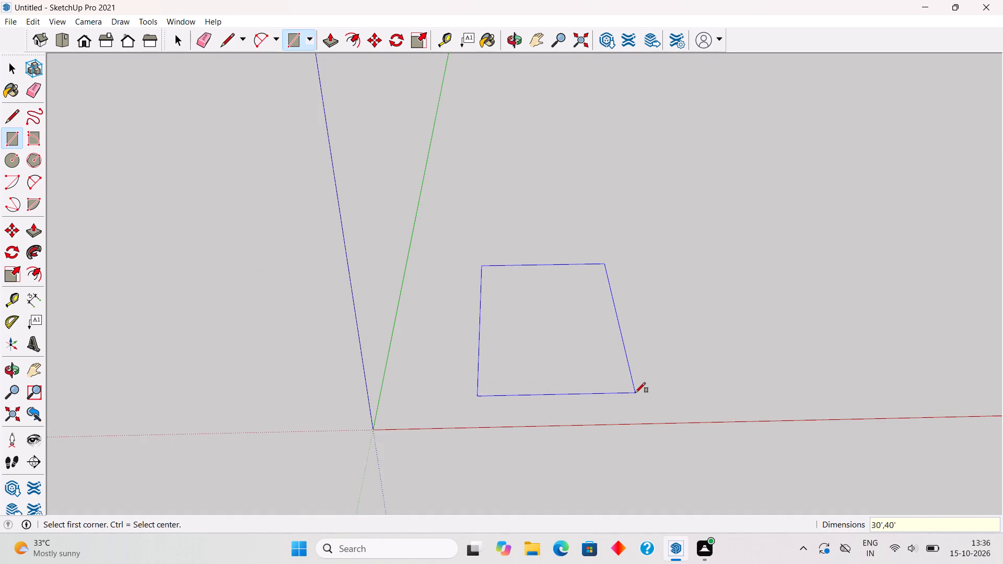
Inspect the area around the origin from several angles to locate the drawn rectangles.
{"action": "scroll", "coordinate": [635, 393], "scroll_direction": "down", "scroll_amount": 12}
{"action": "middle_click_drag", "start_coordinate": [629, 452], "coordinate": [577, 193]}
{"action": "scroll", "coordinate": [639, 421], "scroll_direction": "down", "scroll_amount": 1}
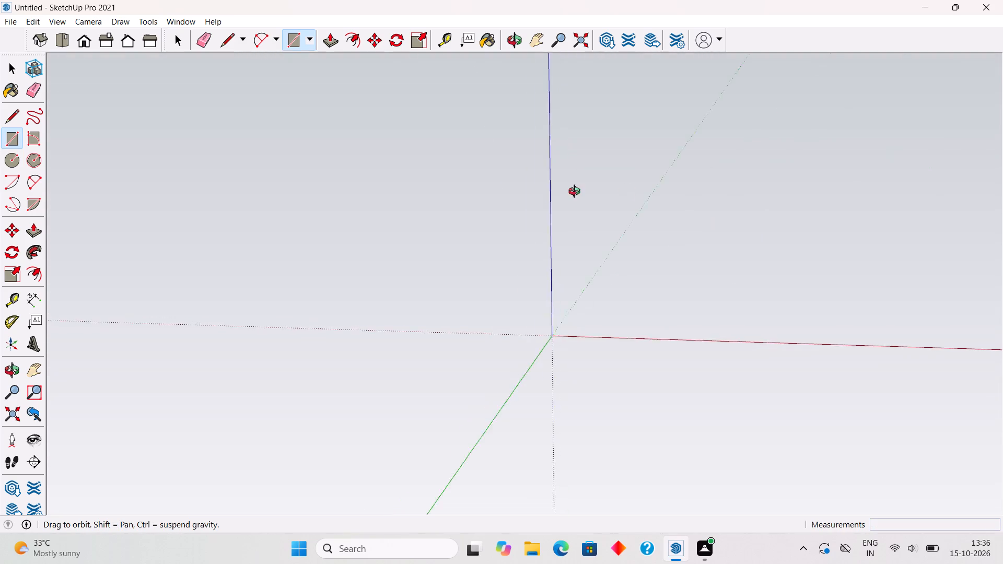
{"action": "middle_click_drag", "start_coordinate": [577, 193], "coordinate": [199, 549]}
{"action": "scroll", "coordinate": [183, 563], "scroll_direction": "down", "scroll_amount": 3}
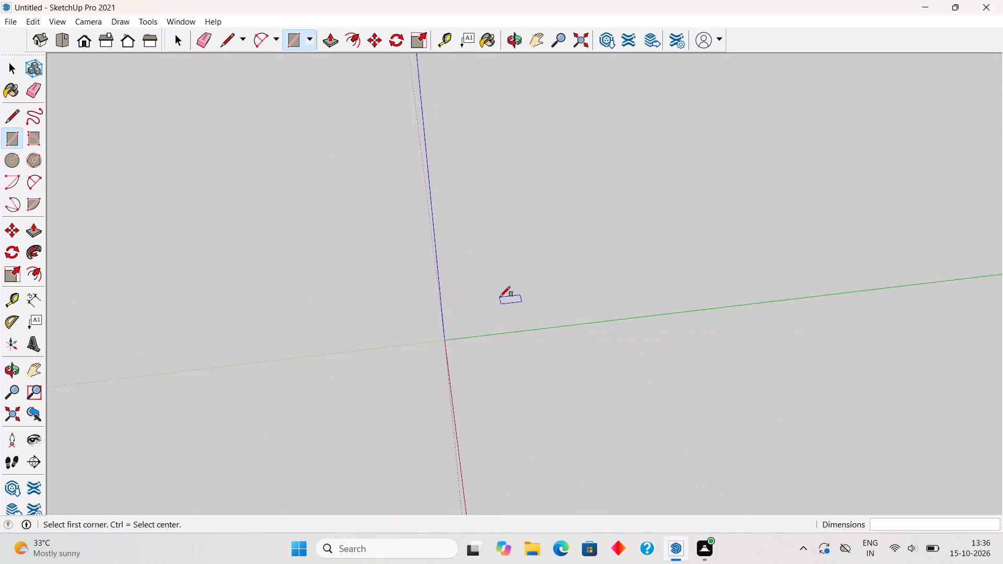
{"action": "scroll", "coordinate": [500, 297], "scroll_direction": "down", "scroll_amount": 6}
{"action": "scroll", "coordinate": [500, 320], "scroll_direction": "up", "scroll_amount": 1}
{"action": "scroll", "coordinate": [500, 320], "scroll_direction": "down", "scroll_amount": 17}
{"action": "middle_click_drag", "start_coordinate": [445, 389], "coordinate": [757, 360]}
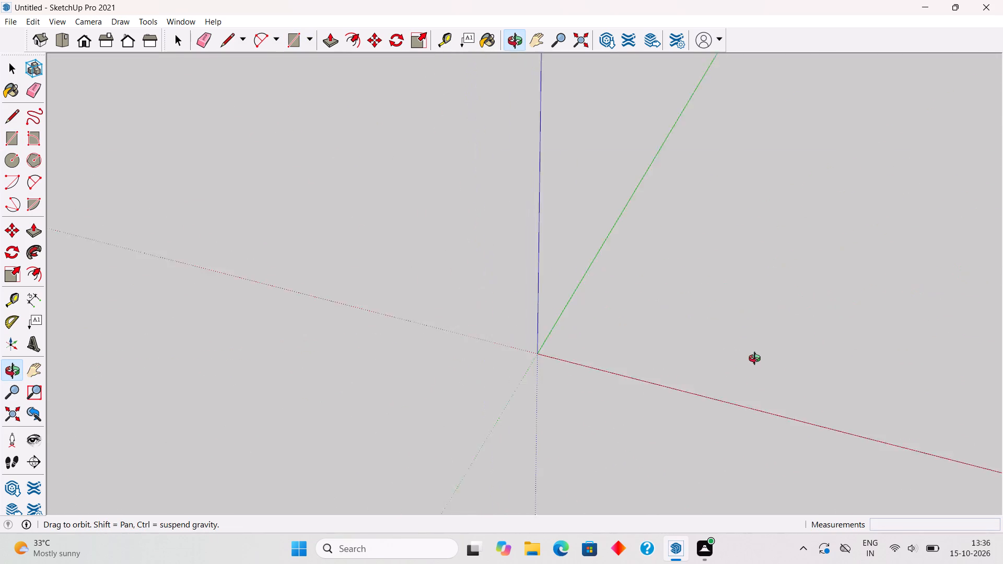
{"action": "middle_click_drag", "start_coordinate": [757, 360], "coordinate": [837, 305]}
{"action": "scroll", "coordinate": [840, 296], "scroll_direction": "down", "scroll_amount": 4}
{"action": "scroll", "coordinate": [702, 334], "scroll_direction": "down", "scroll_amount": 4}
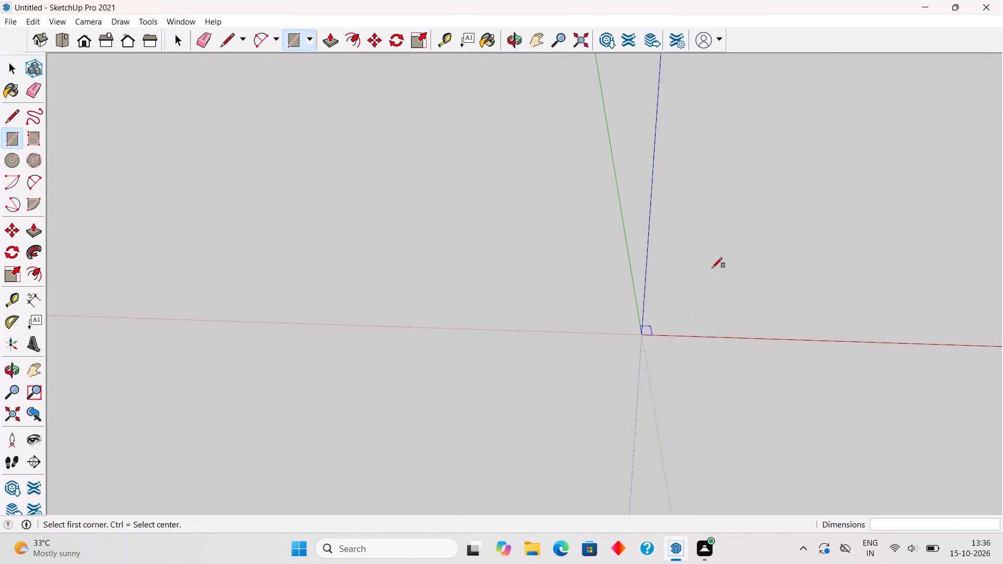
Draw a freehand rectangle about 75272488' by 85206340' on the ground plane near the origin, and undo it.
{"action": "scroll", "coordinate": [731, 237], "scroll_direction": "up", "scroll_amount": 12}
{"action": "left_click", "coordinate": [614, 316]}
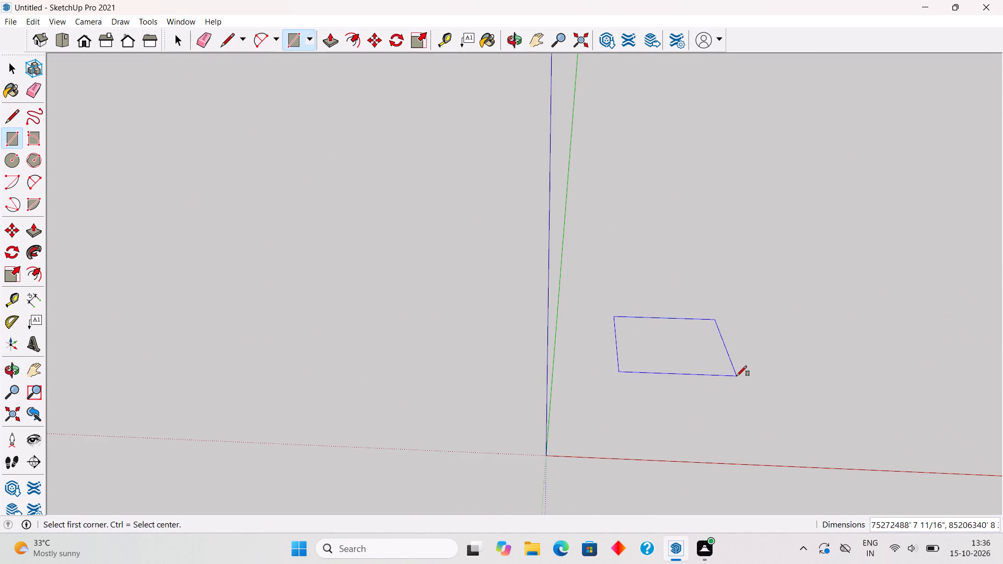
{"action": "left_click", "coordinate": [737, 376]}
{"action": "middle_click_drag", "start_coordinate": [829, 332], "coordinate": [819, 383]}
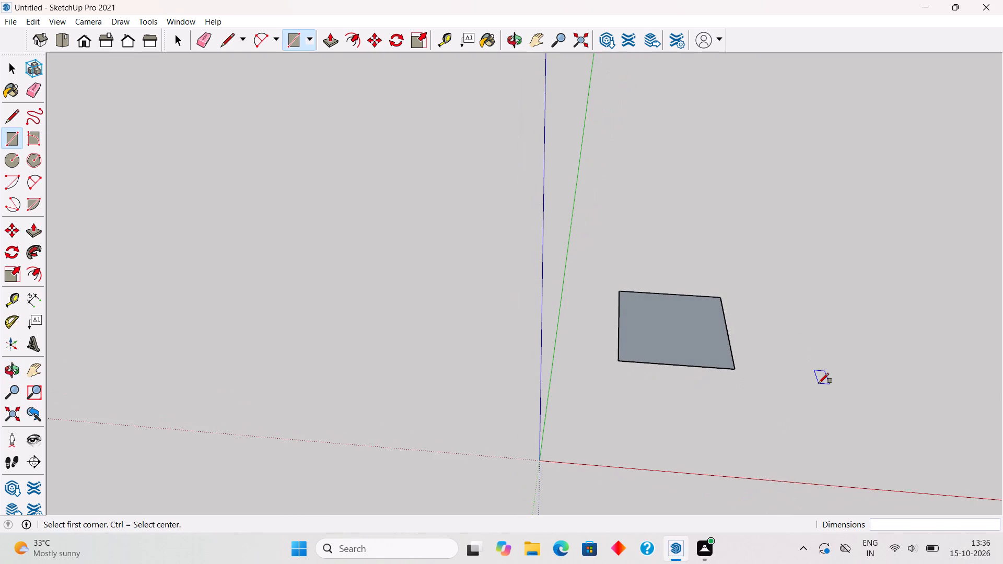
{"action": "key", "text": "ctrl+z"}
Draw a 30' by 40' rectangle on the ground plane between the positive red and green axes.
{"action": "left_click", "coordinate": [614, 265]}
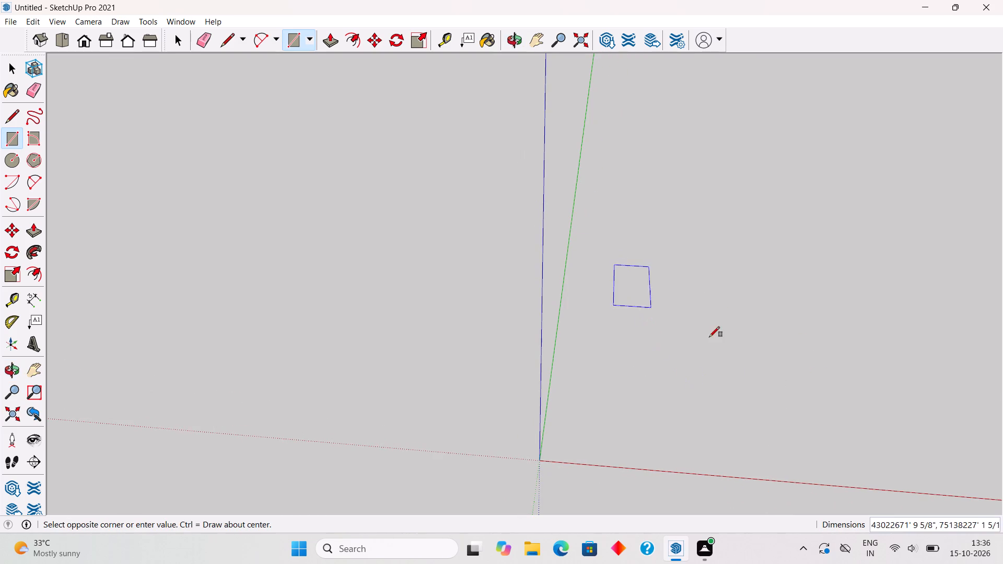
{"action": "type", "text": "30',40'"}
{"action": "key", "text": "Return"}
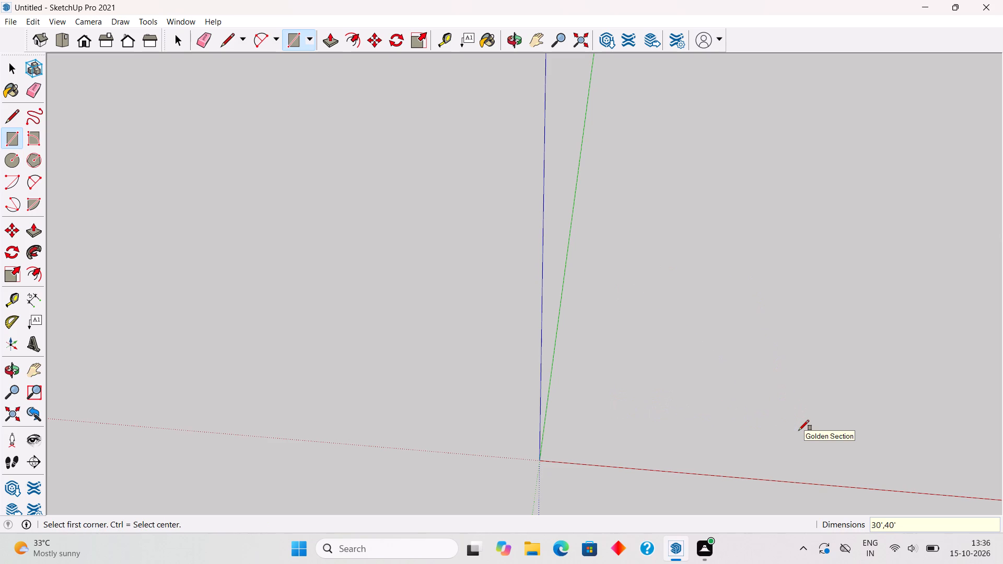
Examine the ground plane around the origin for the newly drawn rectangle.
{"action": "scroll", "coordinate": [810, 453], "scroll_direction": "down", "scroll_amount": 2}
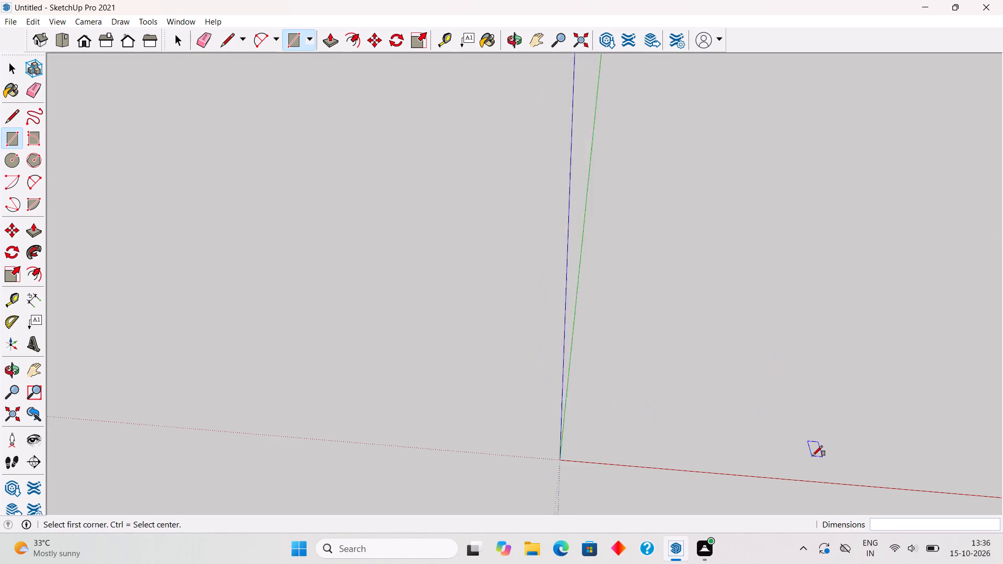
{"action": "scroll", "coordinate": [812, 456], "scroll_direction": "down", "scroll_amount": 2}
{"action": "scroll", "coordinate": [716, 381], "scroll_direction": "down", "scroll_amount": 20}
{"action": "scroll", "coordinate": [716, 381], "scroll_direction": "down", "scroll_amount": 6}
{"action": "scroll", "coordinate": [668, 358], "scroll_direction": "down", "scroll_amount": 4}
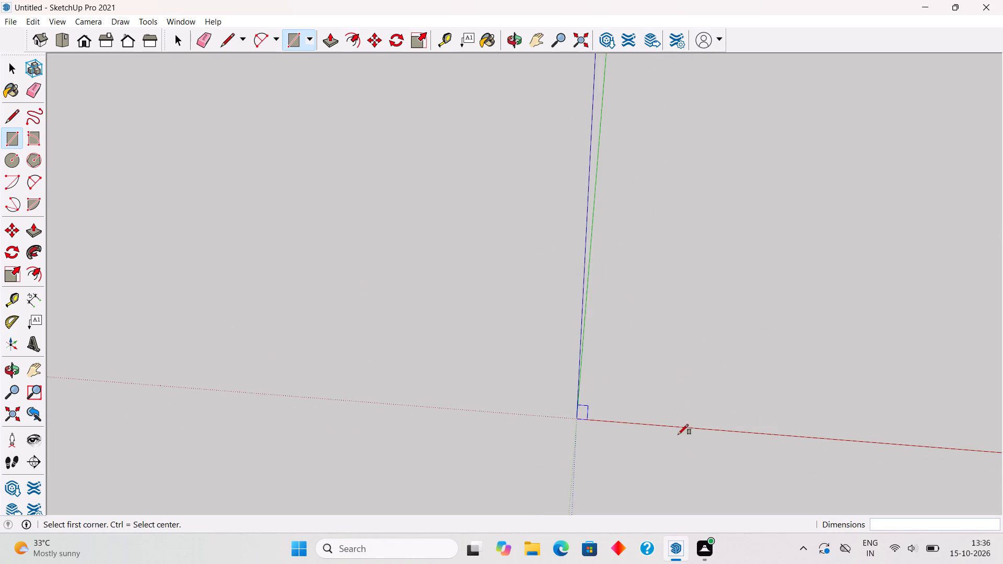
{"action": "scroll", "coordinate": [678, 434], "scroll_direction": "down", "scroll_amount": 1}
{"action": "scroll", "coordinate": [619, 461], "scroll_direction": "up", "scroll_amount": 20}
{"action": "scroll", "coordinate": [619, 461], "scroll_direction": "up", "scroll_amount": 14}
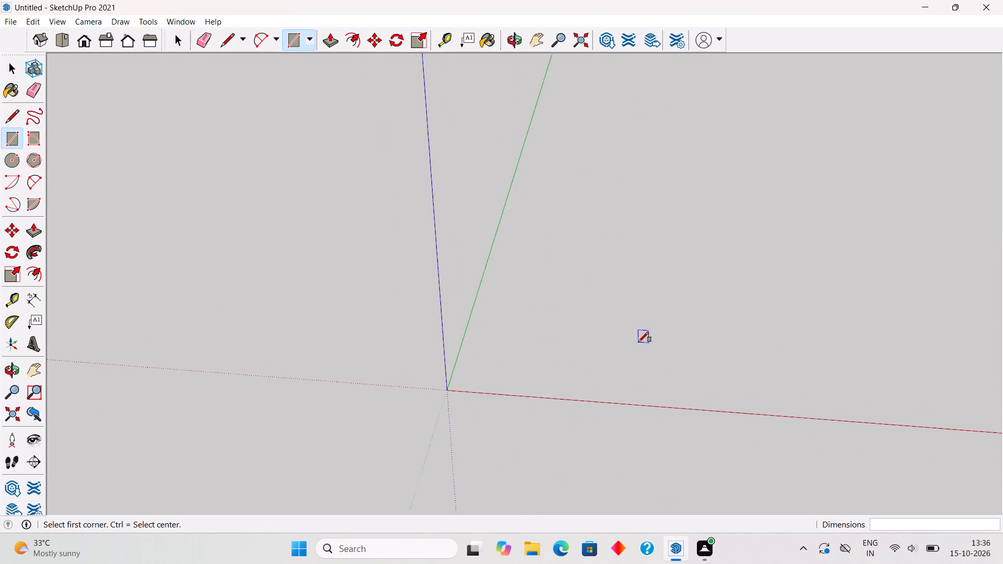
{"action": "scroll", "coordinate": [638, 342], "scroll_direction": "up", "scroll_amount": 8}
{"action": "scroll", "coordinate": [629, 342], "scroll_direction": "down", "scroll_amount": 20}
{"action": "scroll", "coordinate": [629, 342], "scroll_direction": "down", "scroll_amount": 12}
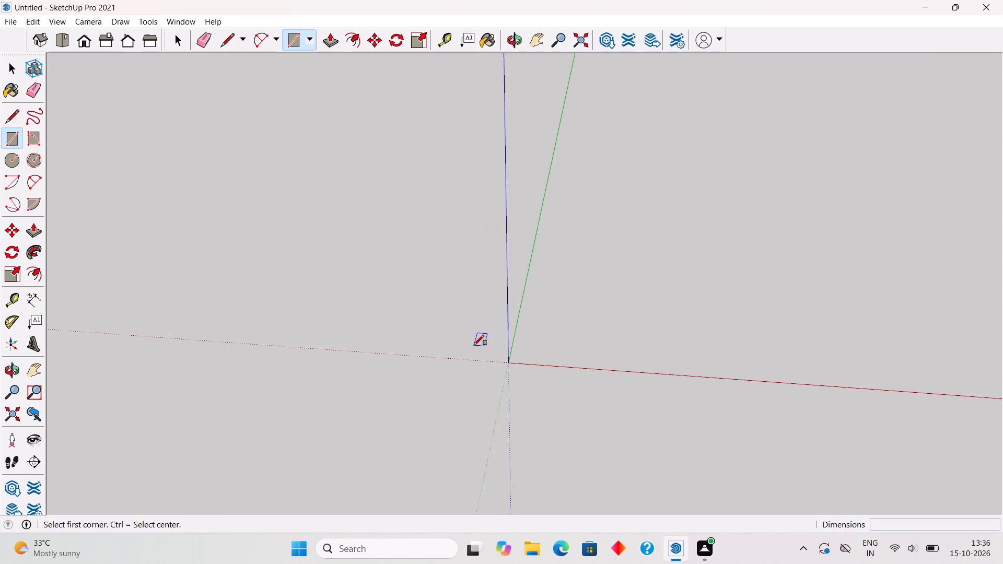
{"action": "scroll", "coordinate": [474, 345], "scroll_direction": "down", "scroll_amount": 20}
{"action": "scroll", "coordinate": [474, 345], "scroll_direction": "down", "scroll_amount": 1}
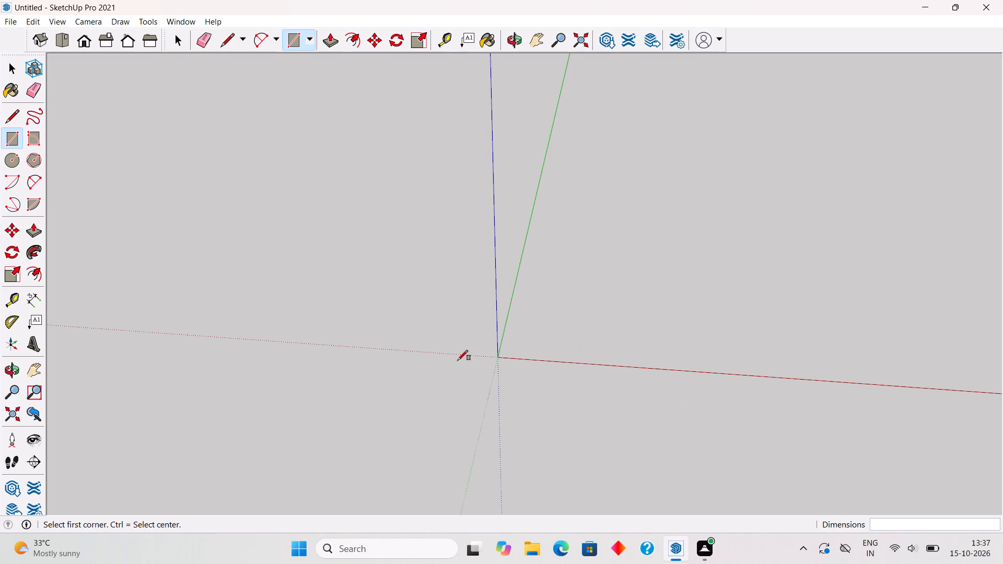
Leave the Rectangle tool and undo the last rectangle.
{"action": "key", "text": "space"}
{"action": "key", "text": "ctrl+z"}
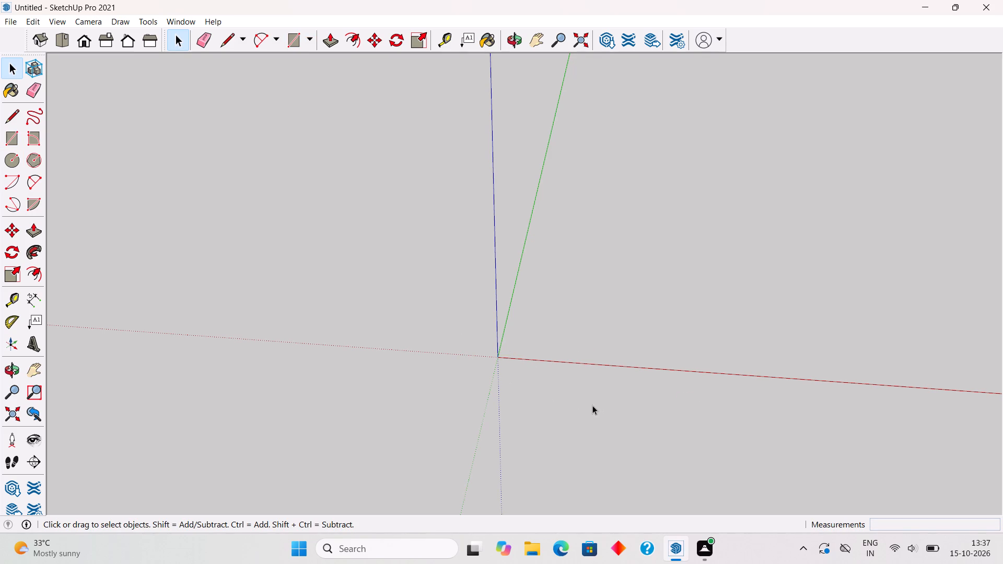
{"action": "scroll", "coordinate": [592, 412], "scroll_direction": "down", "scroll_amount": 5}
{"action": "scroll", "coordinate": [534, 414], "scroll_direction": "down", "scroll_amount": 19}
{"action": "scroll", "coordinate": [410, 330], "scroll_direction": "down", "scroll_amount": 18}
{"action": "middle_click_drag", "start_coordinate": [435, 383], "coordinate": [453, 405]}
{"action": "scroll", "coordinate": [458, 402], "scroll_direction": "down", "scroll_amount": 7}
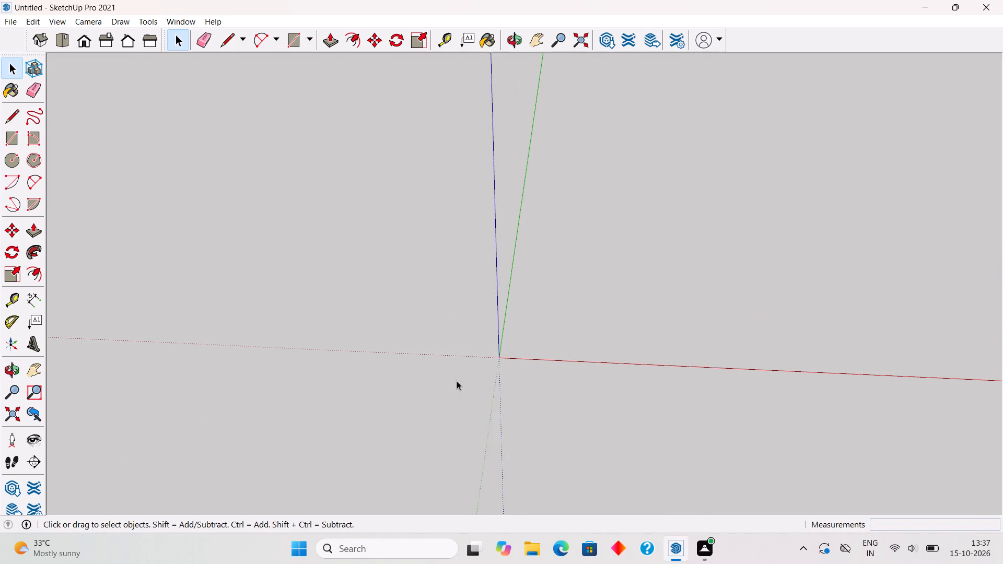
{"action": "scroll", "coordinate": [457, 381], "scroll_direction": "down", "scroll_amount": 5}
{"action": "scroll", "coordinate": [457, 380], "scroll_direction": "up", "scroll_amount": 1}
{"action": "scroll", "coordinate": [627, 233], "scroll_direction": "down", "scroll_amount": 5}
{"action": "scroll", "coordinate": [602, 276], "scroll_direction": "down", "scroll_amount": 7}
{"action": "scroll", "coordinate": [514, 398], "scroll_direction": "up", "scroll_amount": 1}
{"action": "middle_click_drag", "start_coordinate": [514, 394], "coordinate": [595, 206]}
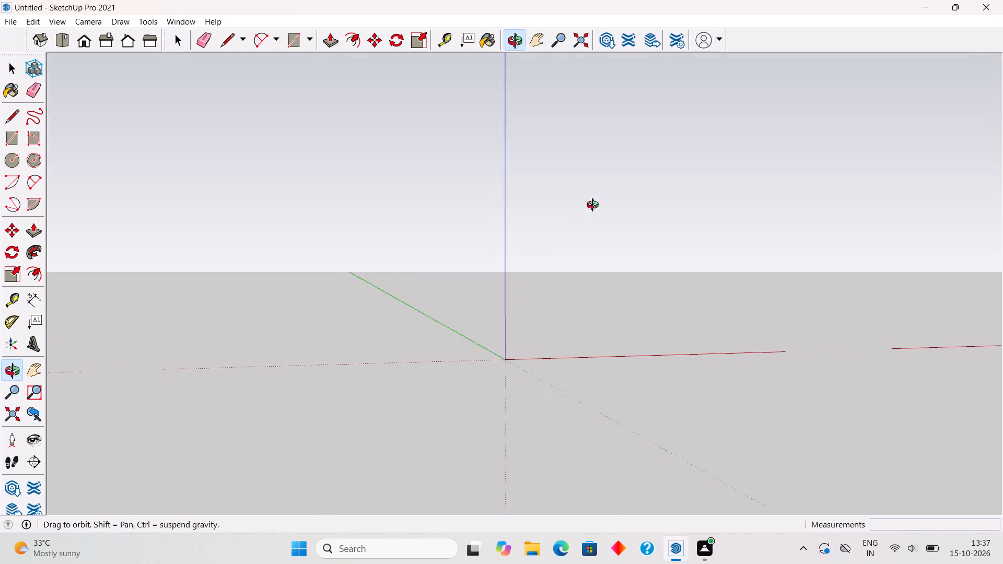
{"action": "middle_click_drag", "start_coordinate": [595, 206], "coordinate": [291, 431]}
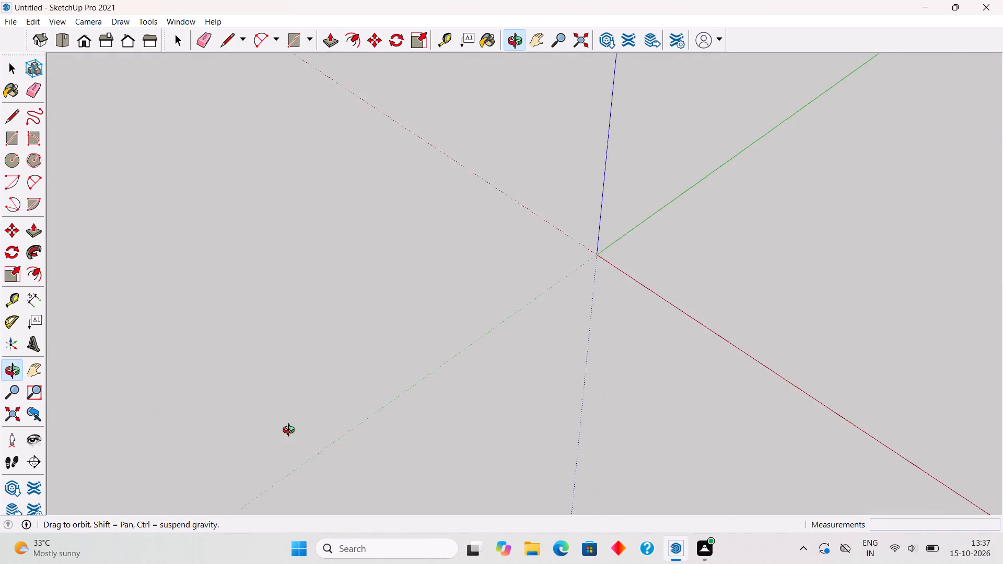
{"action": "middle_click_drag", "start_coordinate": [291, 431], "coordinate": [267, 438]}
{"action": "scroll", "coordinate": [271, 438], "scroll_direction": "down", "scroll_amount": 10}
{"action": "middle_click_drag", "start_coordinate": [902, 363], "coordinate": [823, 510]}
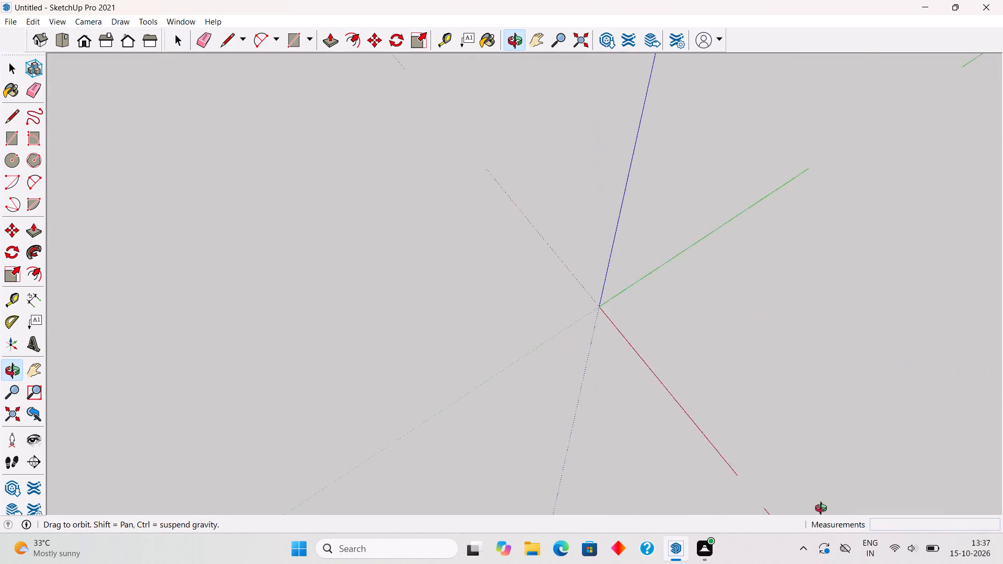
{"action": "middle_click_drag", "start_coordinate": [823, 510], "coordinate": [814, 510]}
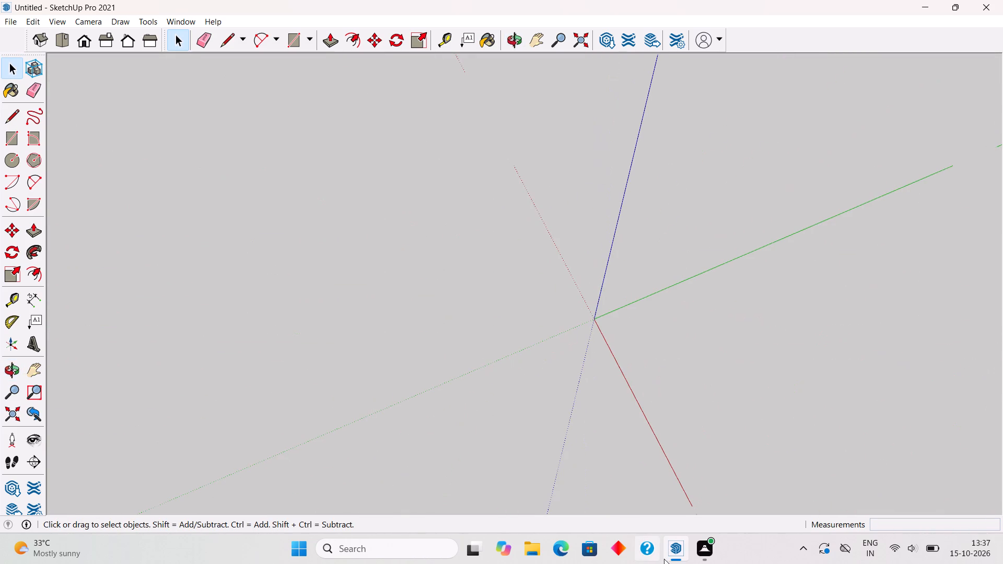
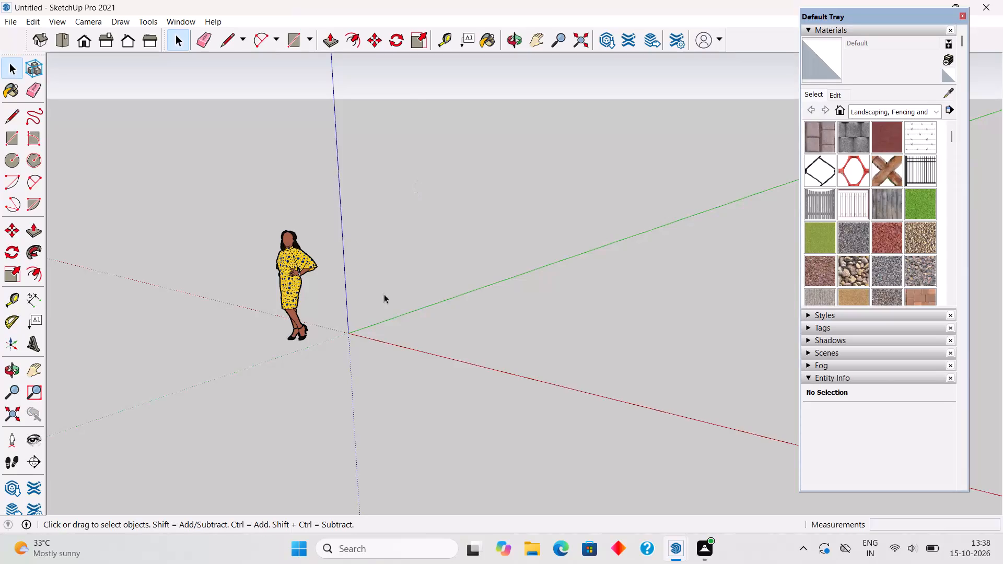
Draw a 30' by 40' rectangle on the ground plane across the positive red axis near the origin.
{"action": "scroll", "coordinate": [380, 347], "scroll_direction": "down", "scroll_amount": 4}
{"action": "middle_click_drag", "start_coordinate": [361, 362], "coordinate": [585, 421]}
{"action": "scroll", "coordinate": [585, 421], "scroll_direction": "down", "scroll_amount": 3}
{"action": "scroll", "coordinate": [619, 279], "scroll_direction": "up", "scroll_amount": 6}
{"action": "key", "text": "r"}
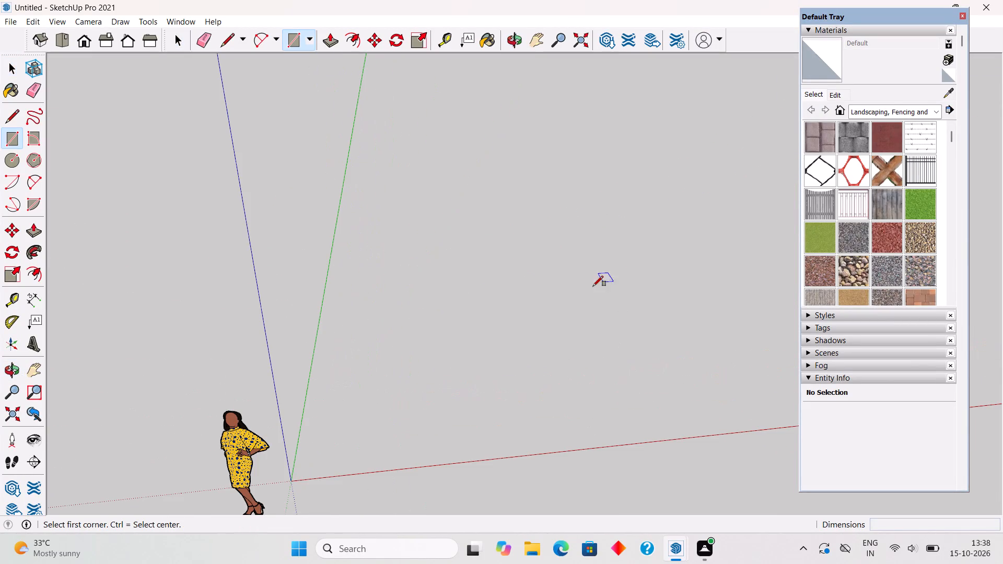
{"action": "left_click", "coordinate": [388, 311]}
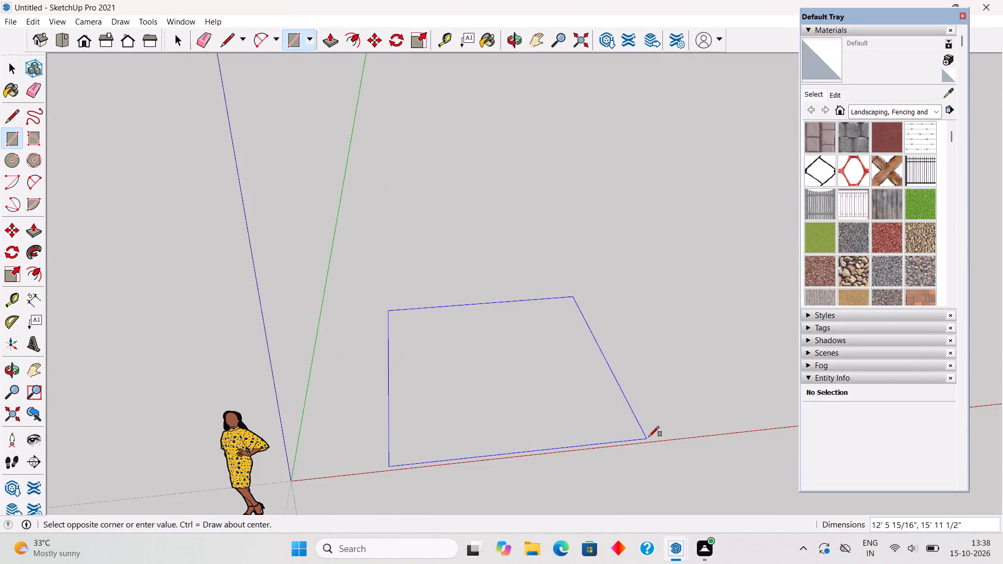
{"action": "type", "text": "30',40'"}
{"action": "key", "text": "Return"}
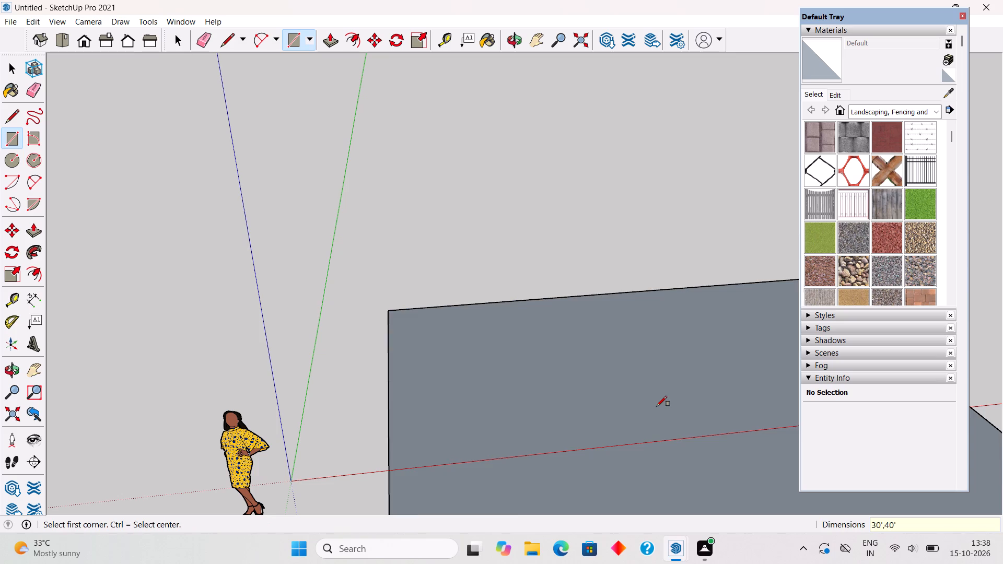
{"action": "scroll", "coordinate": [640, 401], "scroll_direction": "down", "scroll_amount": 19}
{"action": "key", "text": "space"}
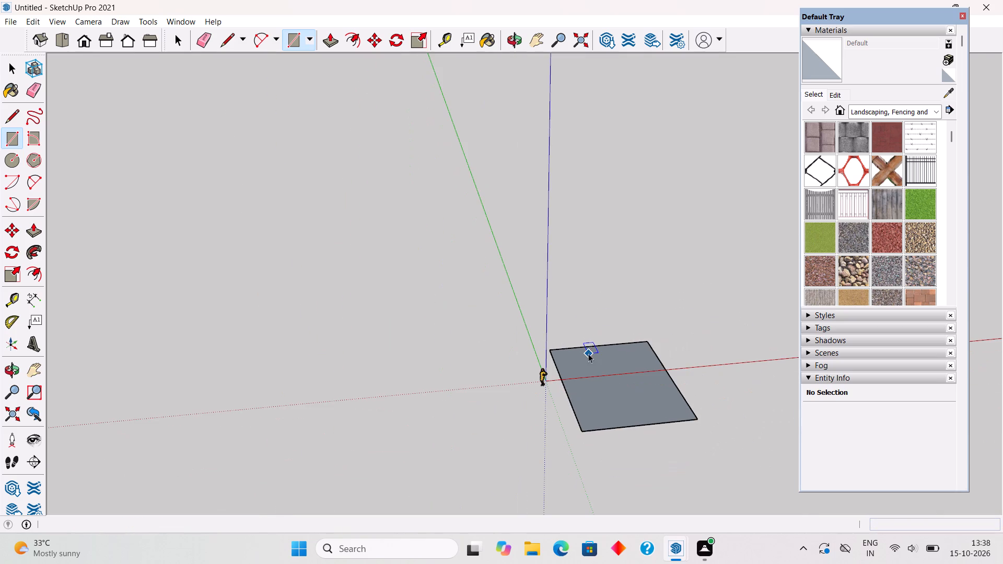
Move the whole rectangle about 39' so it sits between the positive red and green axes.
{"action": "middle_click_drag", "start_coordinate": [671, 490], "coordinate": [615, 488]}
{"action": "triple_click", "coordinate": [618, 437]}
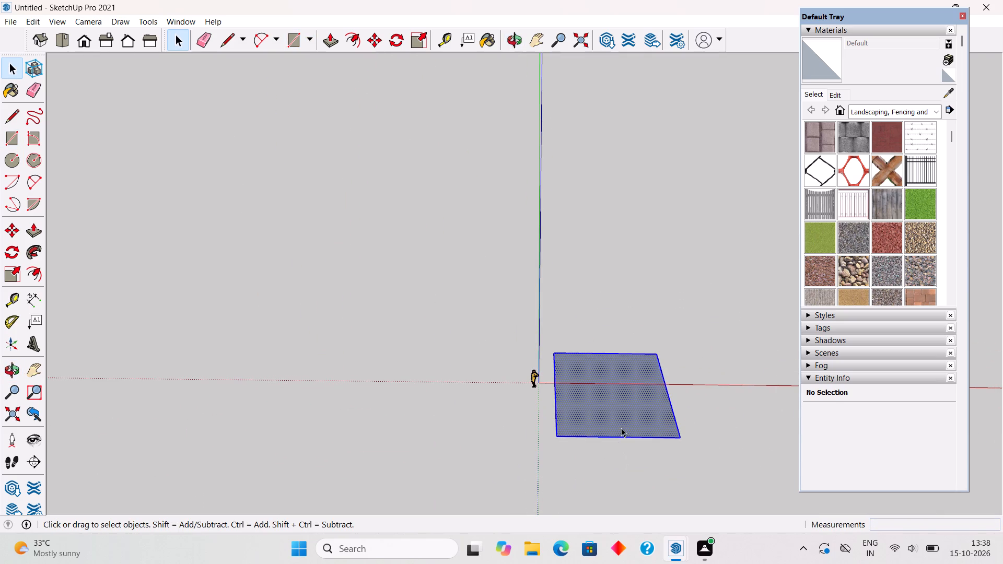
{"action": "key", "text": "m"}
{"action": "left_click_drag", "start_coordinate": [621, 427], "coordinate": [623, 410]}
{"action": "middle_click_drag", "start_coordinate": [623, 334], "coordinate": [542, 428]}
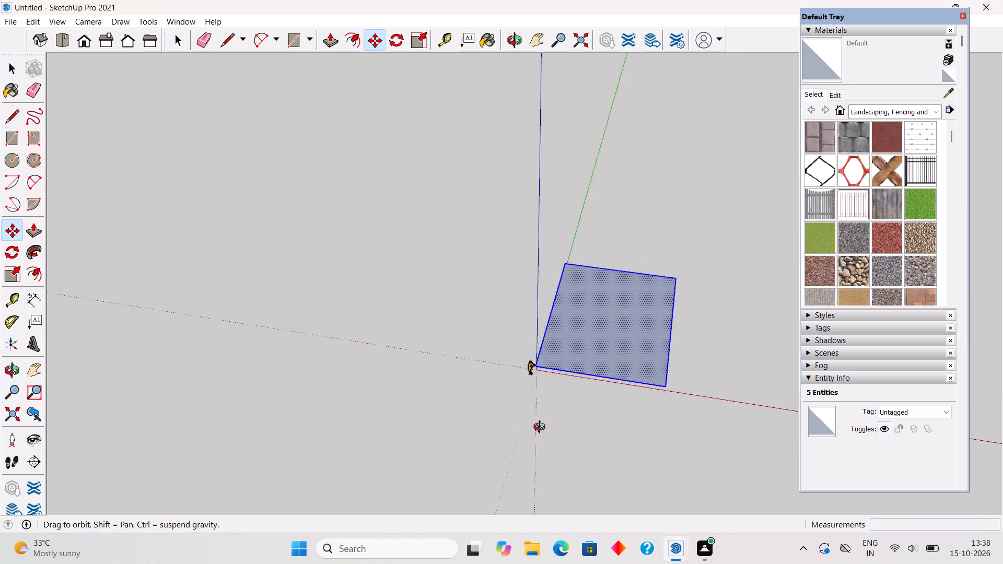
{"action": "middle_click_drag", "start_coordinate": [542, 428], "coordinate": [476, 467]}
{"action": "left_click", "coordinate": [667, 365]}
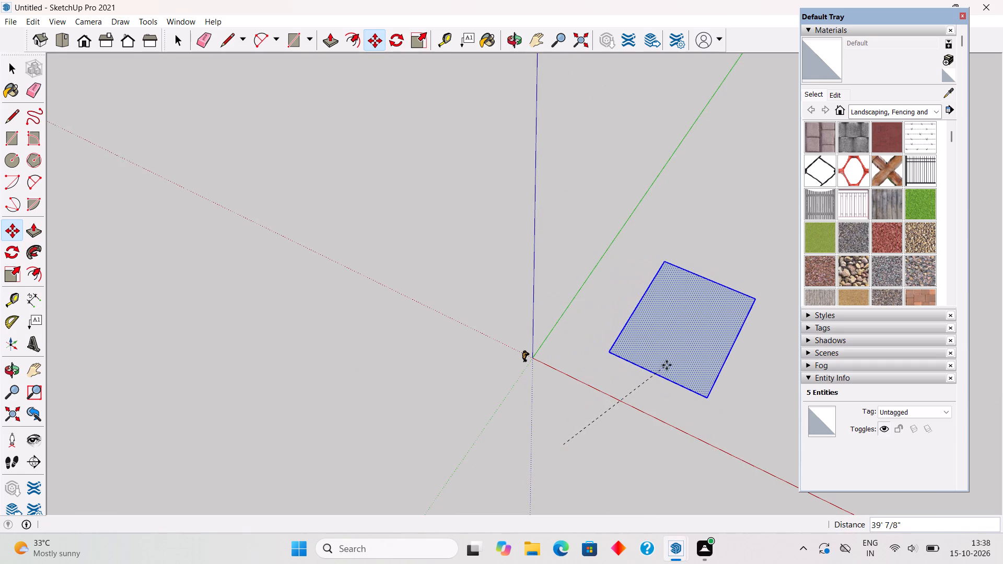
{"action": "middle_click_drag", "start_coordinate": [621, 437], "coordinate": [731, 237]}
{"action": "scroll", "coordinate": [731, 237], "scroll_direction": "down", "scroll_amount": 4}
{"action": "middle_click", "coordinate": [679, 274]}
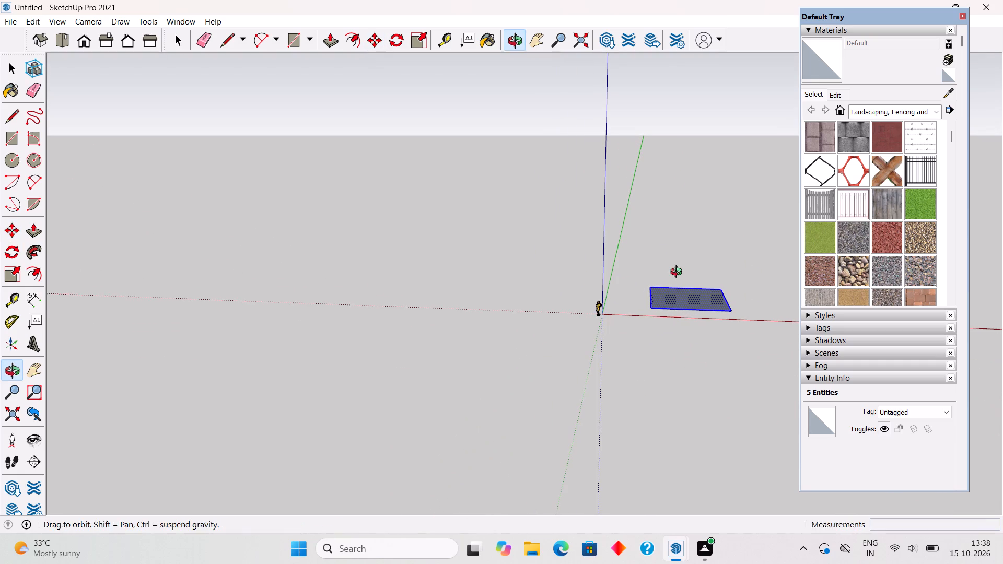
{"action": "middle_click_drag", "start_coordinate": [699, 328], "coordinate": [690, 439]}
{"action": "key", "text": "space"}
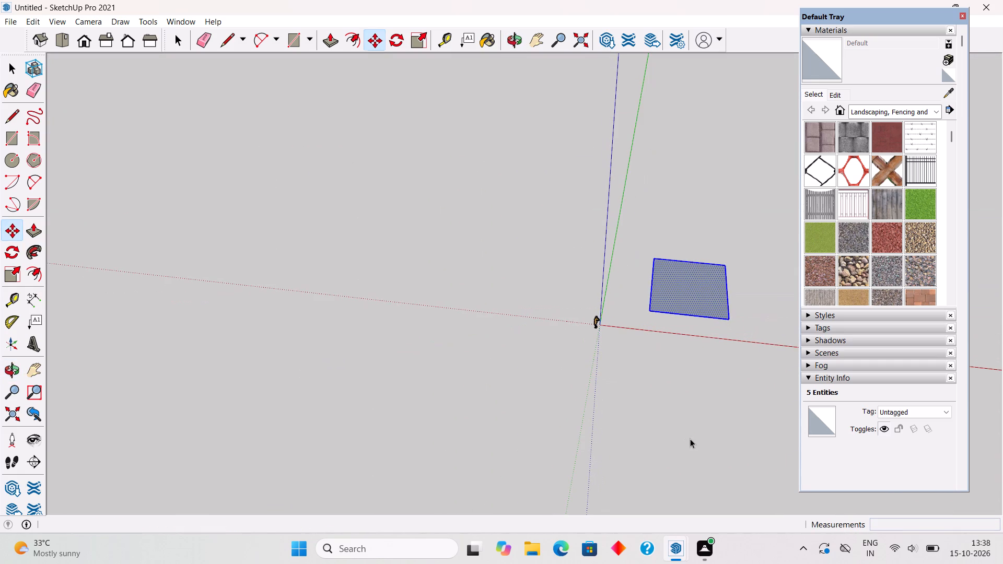
Examine the moved rectangle's position and size relative to the origin, the axes and the scale figure.
{"action": "scroll", "coordinate": [711, 324], "scroll_direction": "up", "scroll_amount": 7}
{"action": "middle_click_drag", "start_coordinate": [689, 378], "coordinate": [572, 367]}
{"action": "scroll", "coordinate": [572, 367], "scroll_direction": "up", "scroll_amount": 1}
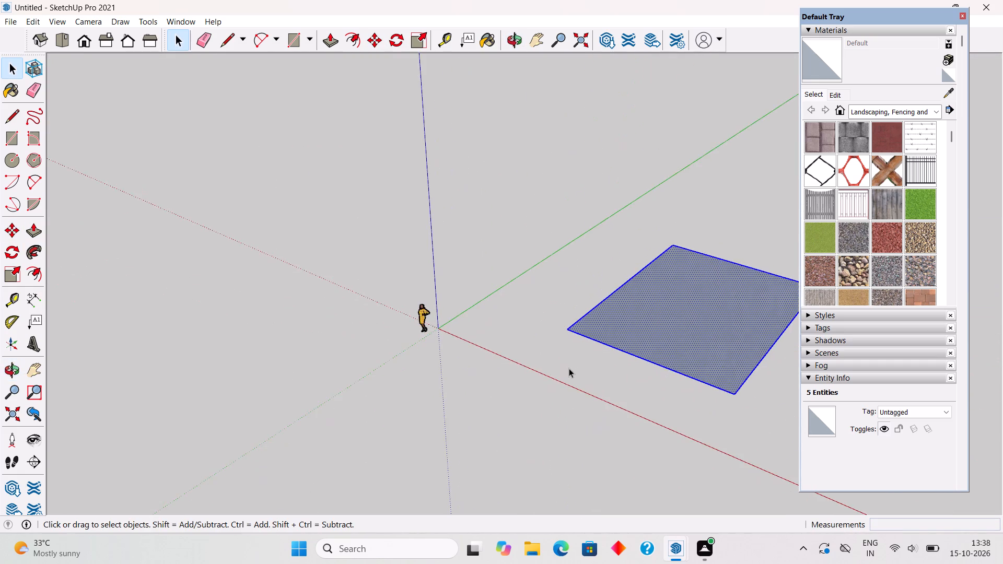
{"action": "scroll", "coordinate": [563, 373], "scroll_direction": "down", "scroll_amount": 20}
{"action": "scroll", "coordinate": [563, 373], "scroll_direction": "down", "scroll_amount": 3}
{"action": "middle_click_drag", "start_coordinate": [379, 463], "coordinate": [616, 401]}
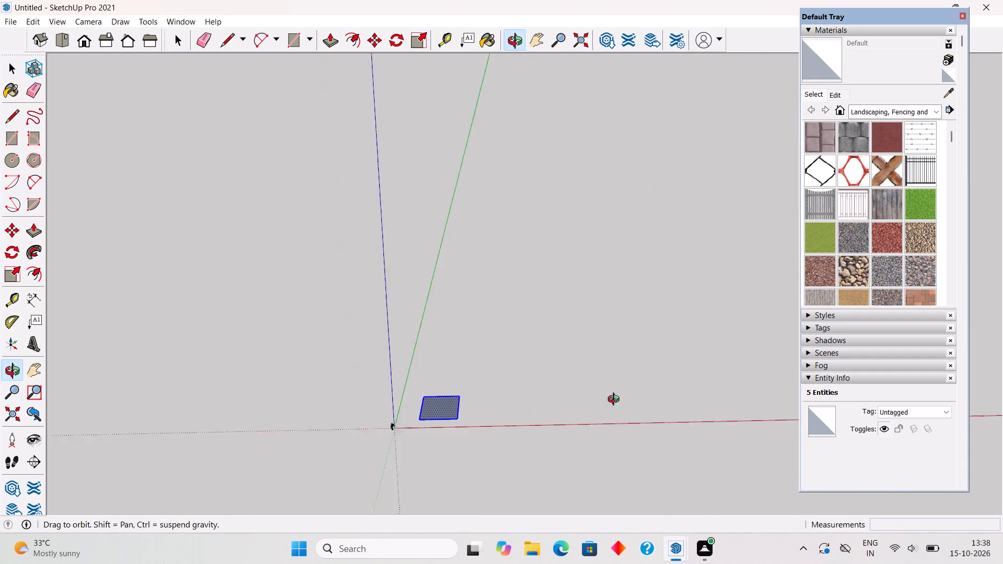
{"action": "middle_click_drag", "start_coordinate": [616, 401], "coordinate": [635, 401]}
{"action": "scroll", "coordinate": [509, 349], "scroll_direction": "up", "scroll_amount": 4}
{"action": "scroll", "coordinate": [446, 472], "scroll_direction": "up", "scroll_amount": 17}
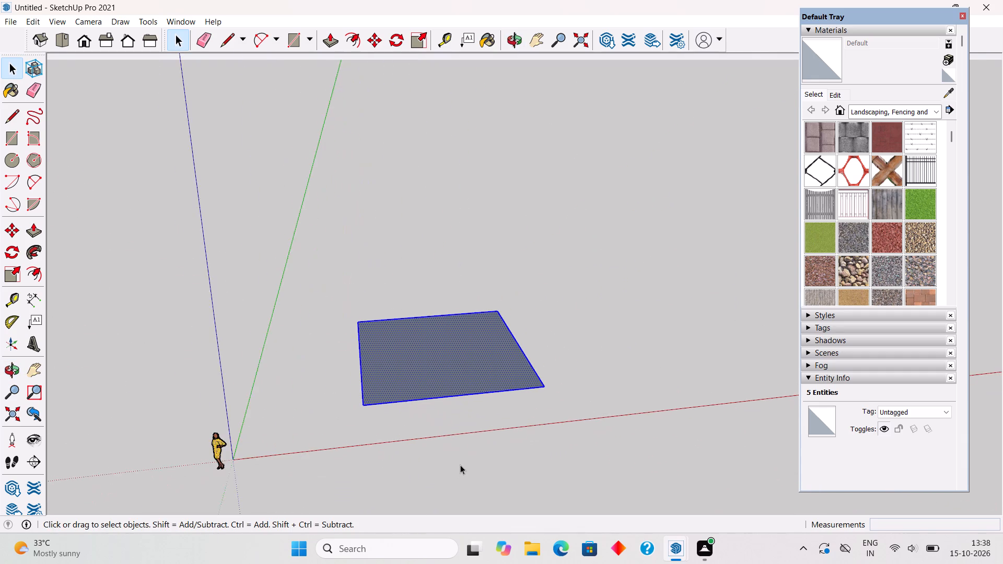
{"action": "scroll", "coordinate": [460, 465], "scroll_direction": "up", "scroll_amount": 2}
{"action": "middle_click_drag", "start_coordinate": [461, 401], "coordinate": [424, 457]}
{"action": "scroll", "coordinate": [424, 457], "scroll_direction": "down", "scroll_amount": 2}
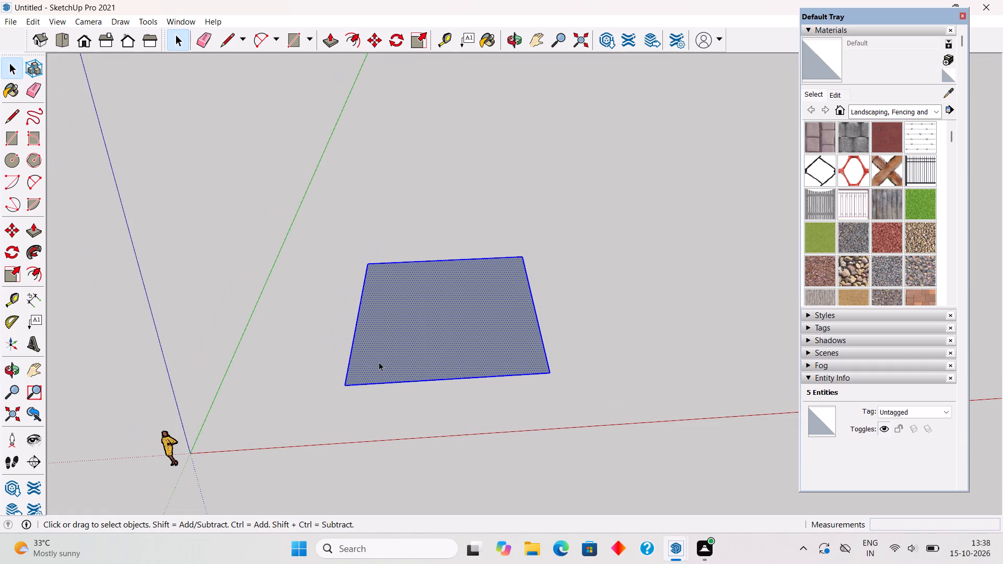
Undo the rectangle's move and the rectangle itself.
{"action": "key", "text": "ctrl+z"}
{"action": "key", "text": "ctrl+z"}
Draw a large freehand rectangle on the ground plane between the positive red and green axes.
{"action": "key", "text": "r"}
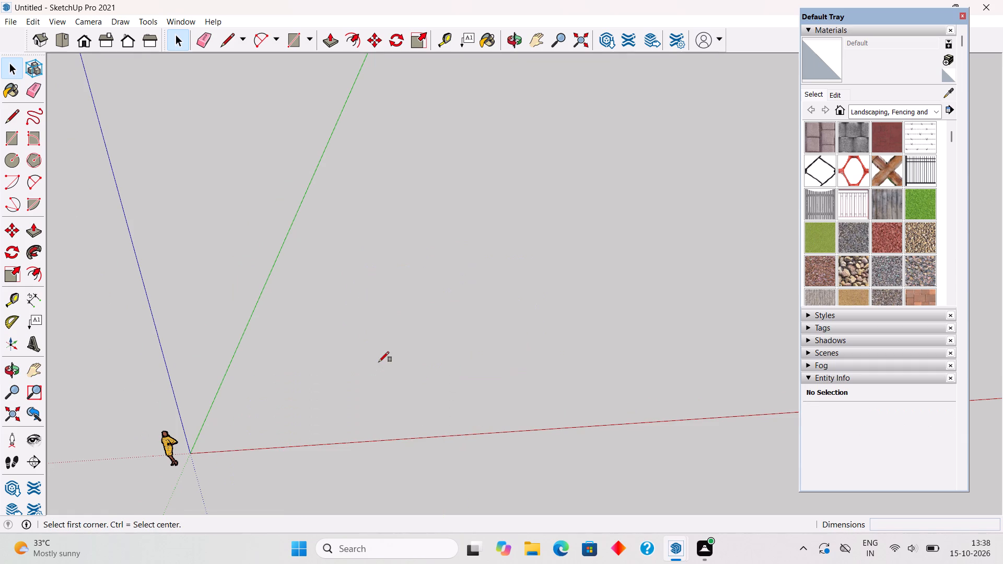
{"action": "left_click", "coordinate": [332, 242]}
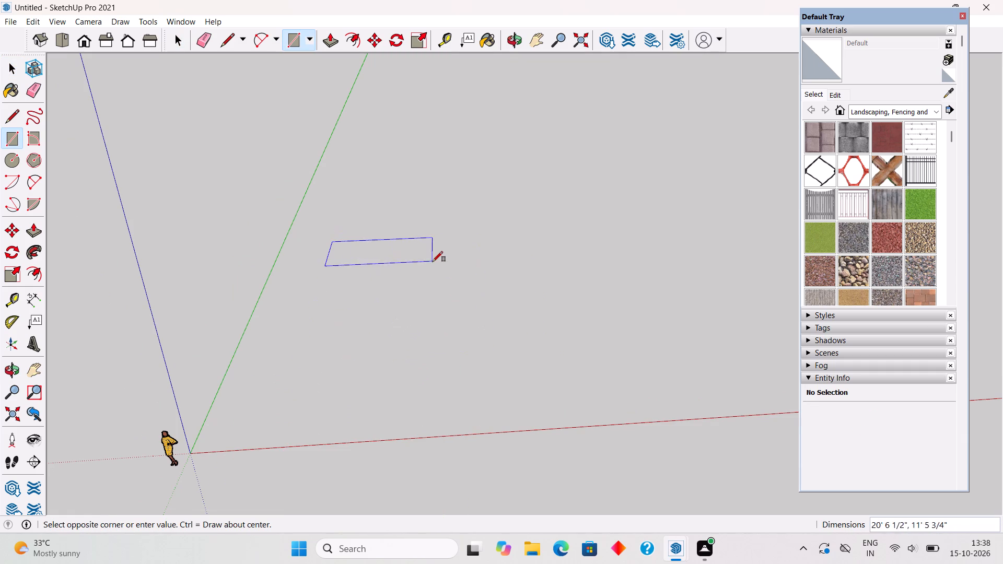
{"action": "left_click", "coordinate": [541, 391]}
{"action": "key", "text": "space"}
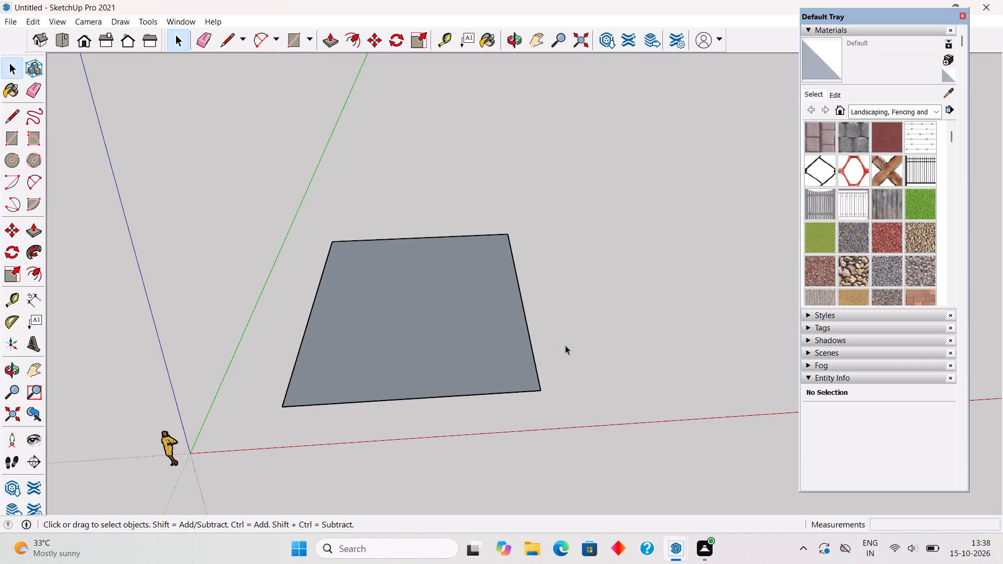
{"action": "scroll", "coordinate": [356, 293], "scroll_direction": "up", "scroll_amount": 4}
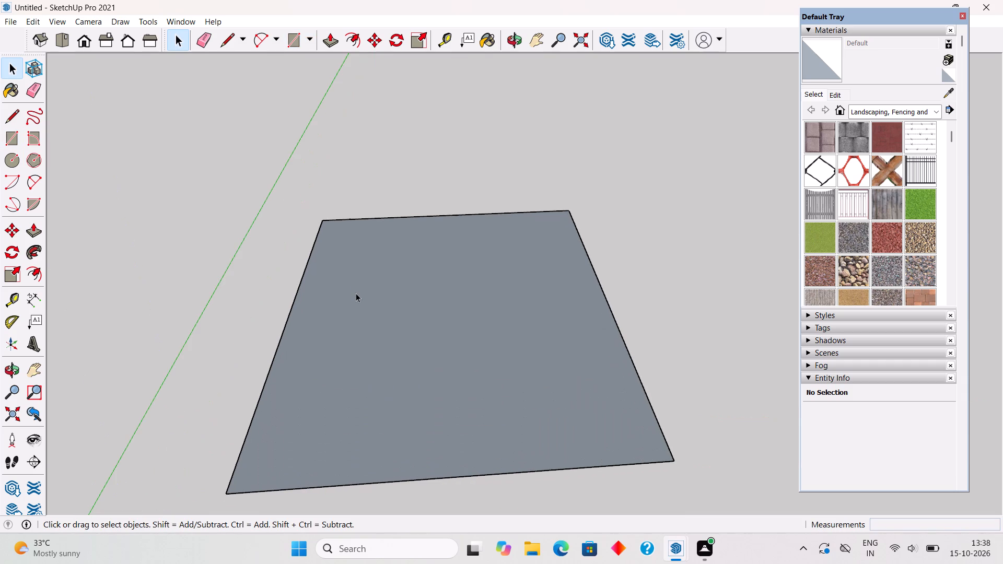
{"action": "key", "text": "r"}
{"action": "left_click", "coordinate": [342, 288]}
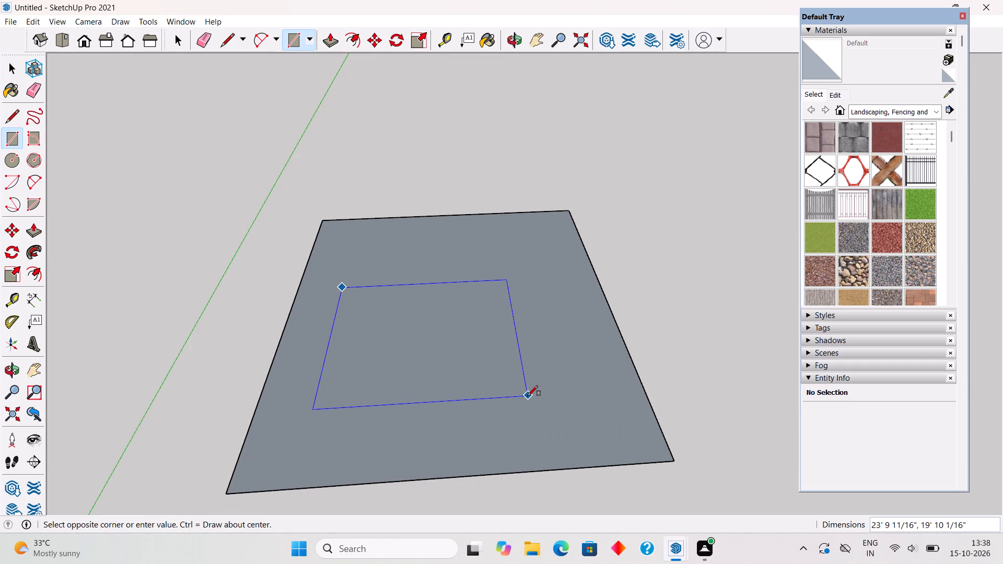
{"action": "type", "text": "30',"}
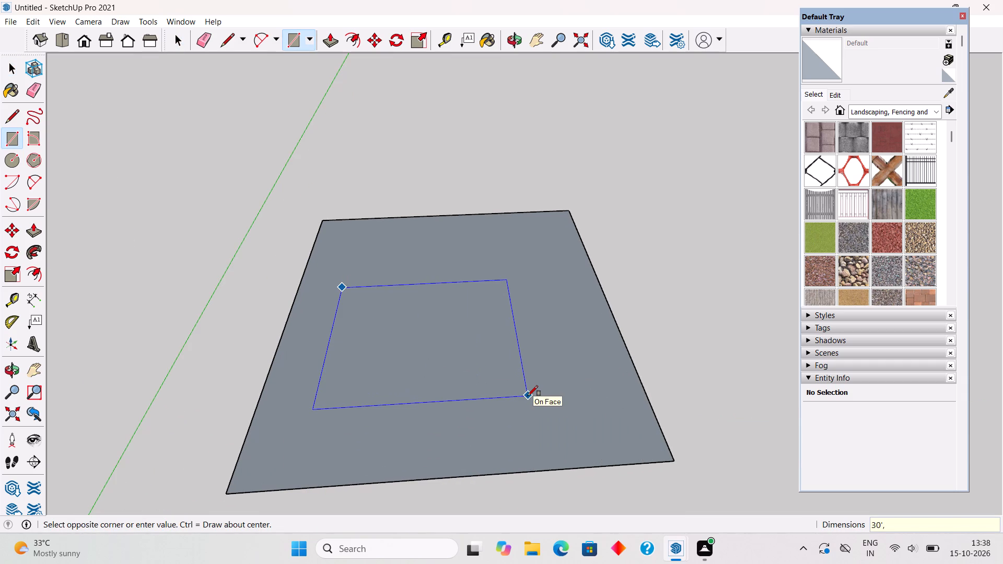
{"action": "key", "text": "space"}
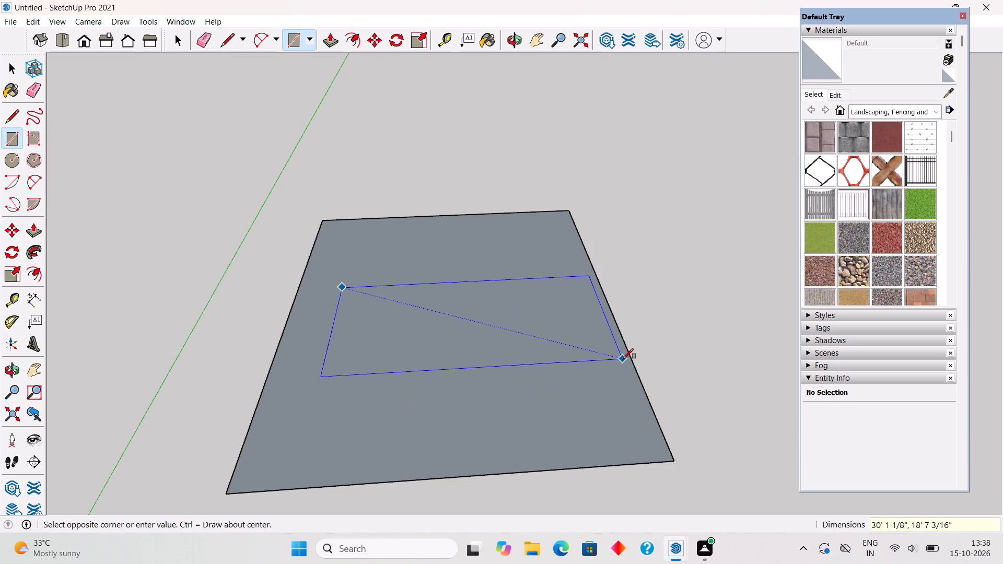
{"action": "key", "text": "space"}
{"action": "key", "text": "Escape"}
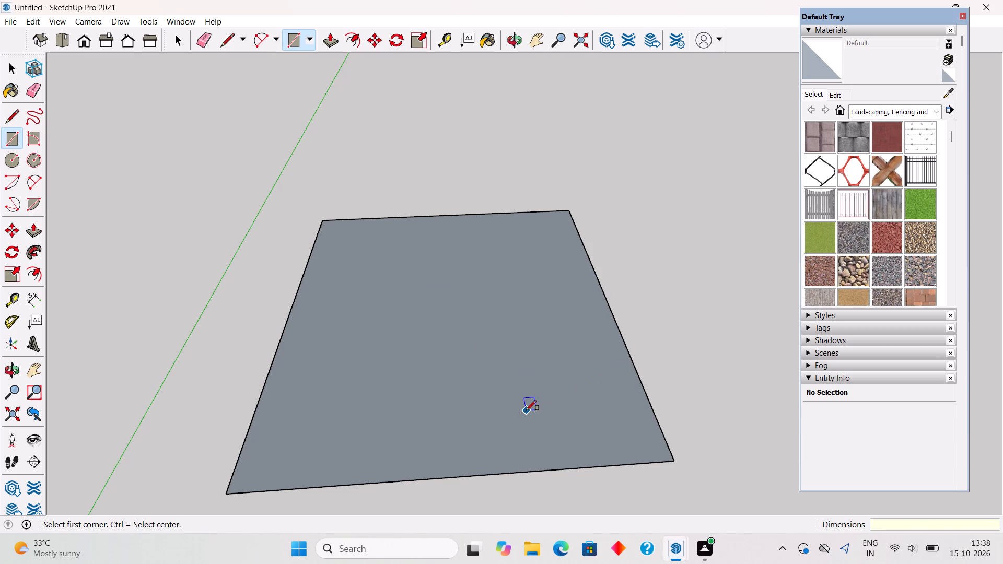
Push/Pull the ground rectangle up 6" into a thin base slab.
{"action": "key", "text": "p"}
{"action": "left_click", "coordinate": [524, 418]}
{"action": "type", "text": "6\""}
{"action": "key", "text": "Return"}
{"action": "key", "text": "space"}
Select all of the slab's geometry, make it a group, and deselect it.
{"action": "triple_click", "coordinate": [520, 409]}
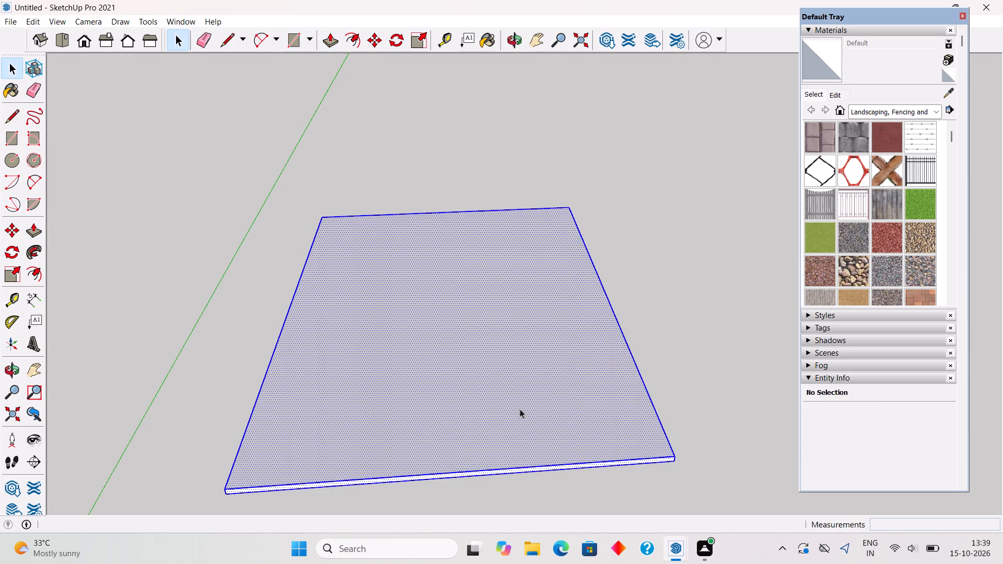
{"action": "right_click", "coordinate": [520, 409]}
{"action": "left_click", "coordinate": [564, 318]}
{"action": "left_click", "coordinate": [629, 259]}
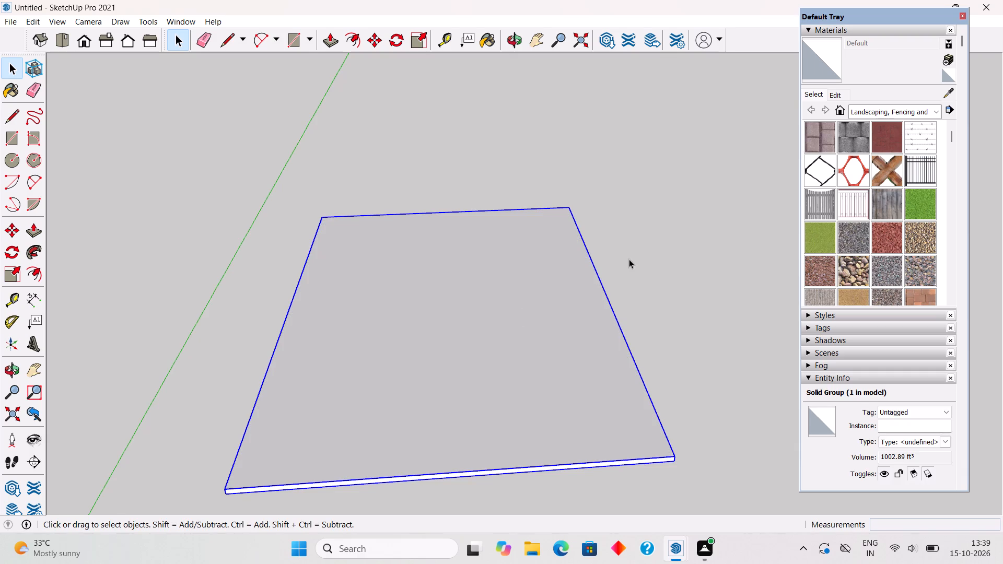
Draw a 30' by 40' rectangle on the slab's top face, starting inside its far corner near the green axis.
{"action": "key", "text": "r"}
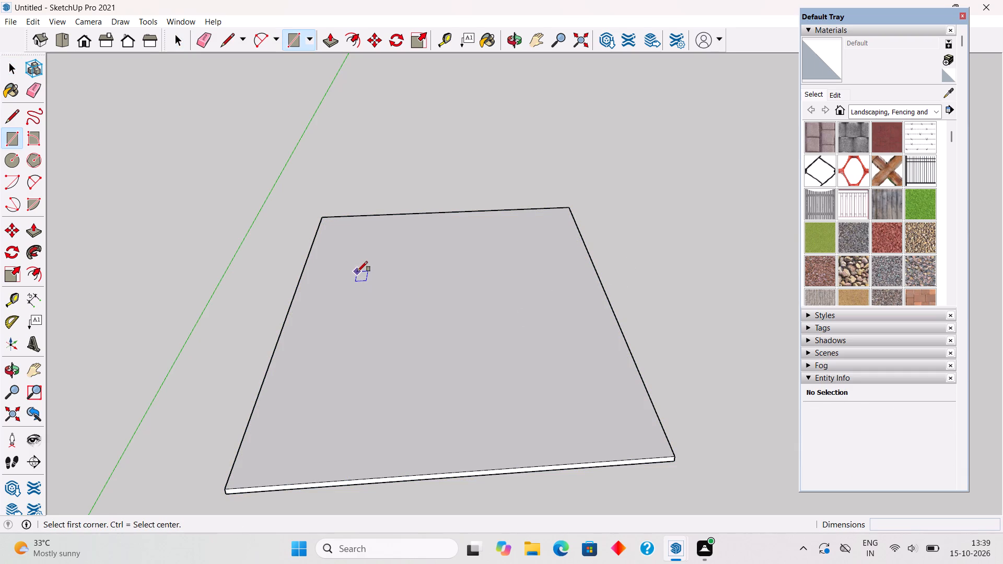
{"action": "left_click", "coordinate": [341, 272]}
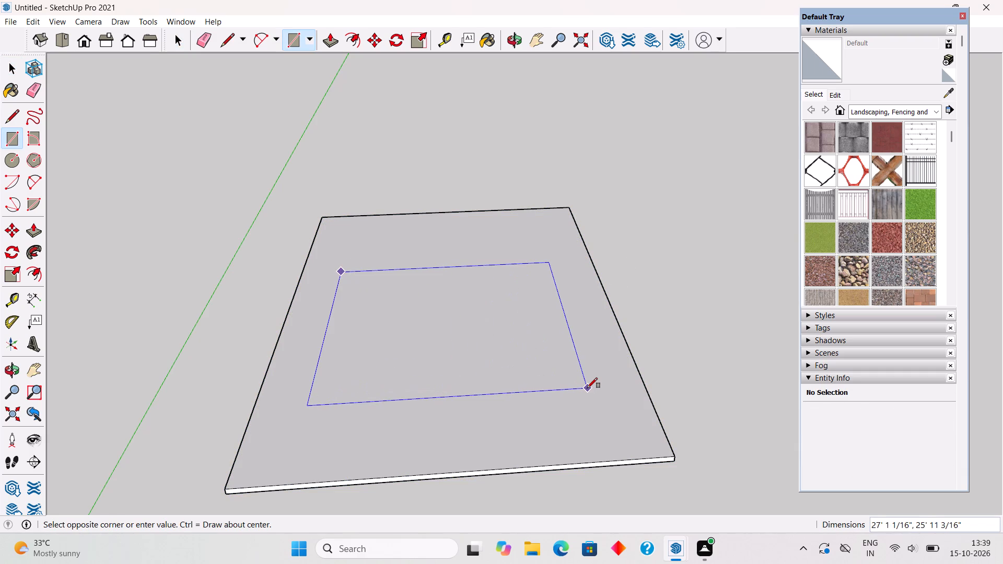
{"action": "type", "text": "30',40'"}
{"action": "key", "text": "Return"}
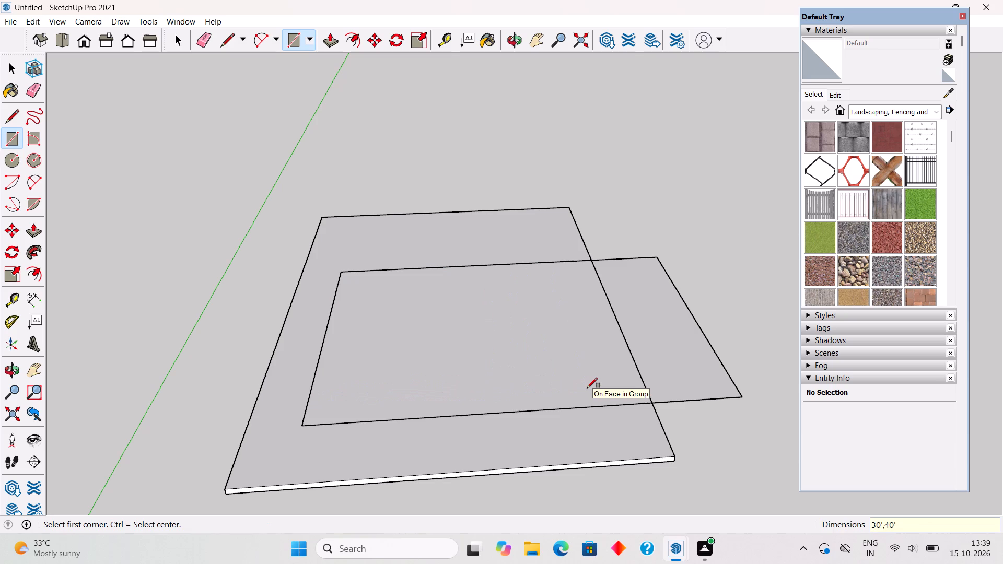
{"action": "key", "text": "space"}
Inside the slab group, Push/Pull the long side face outward past the overhanging 30' by 40' rectangle, and close the group.
{"action": "middle_click_drag", "start_coordinate": [516, 330], "coordinate": [202, 243]}
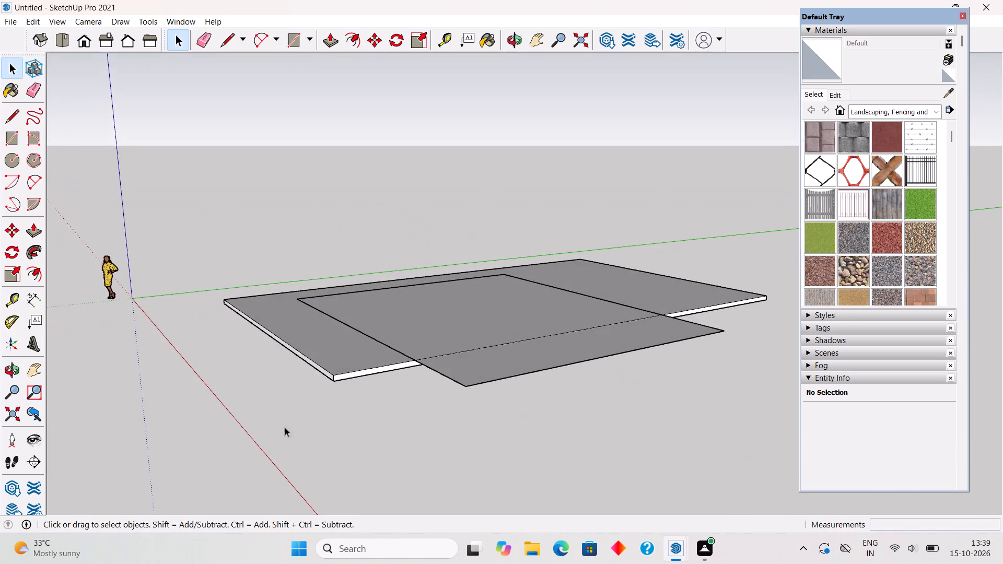
{"action": "scroll", "coordinate": [396, 468], "scroll_direction": "up", "scroll_amount": 6}
{"action": "middle_click_drag", "start_coordinate": [406, 380], "coordinate": [377, 287]}
{"action": "scroll", "coordinate": [377, 287], "scroll_direction": "up", "scroll_amount": 1}
{"action": "scroll", "coordinate": [372, 298], "scroll_direction": "down", "scroll_amount": 5}
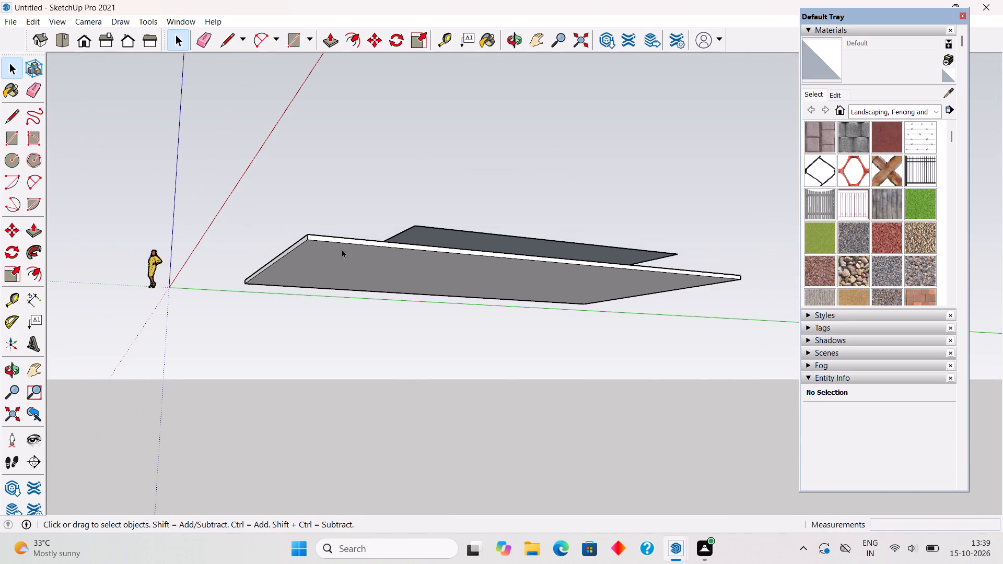
{"action": "triple_click", "coordinate": [331, 240]}
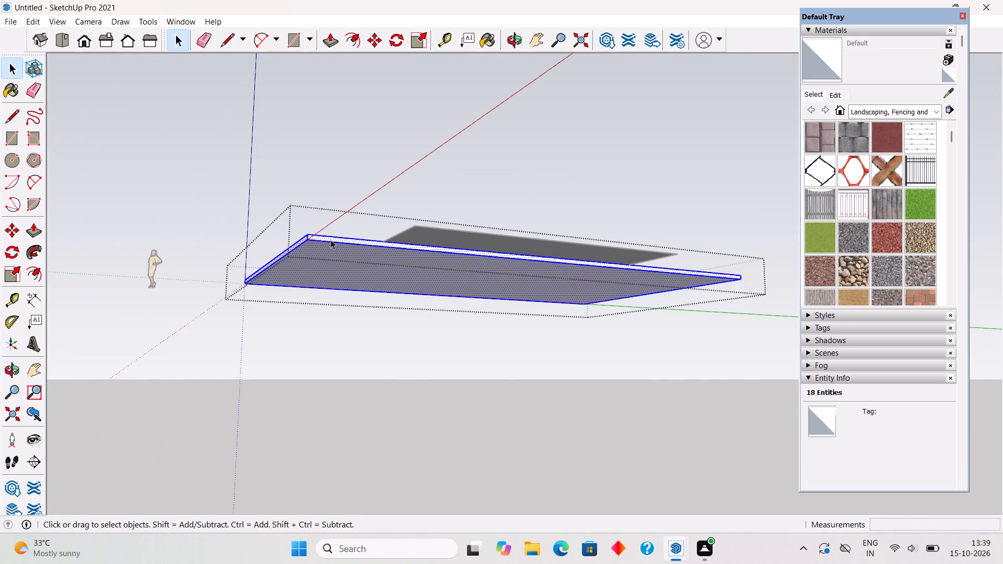
{"action": "key", "text": "p"}
{"action": "left_click", "coordinate": [331, 237]}
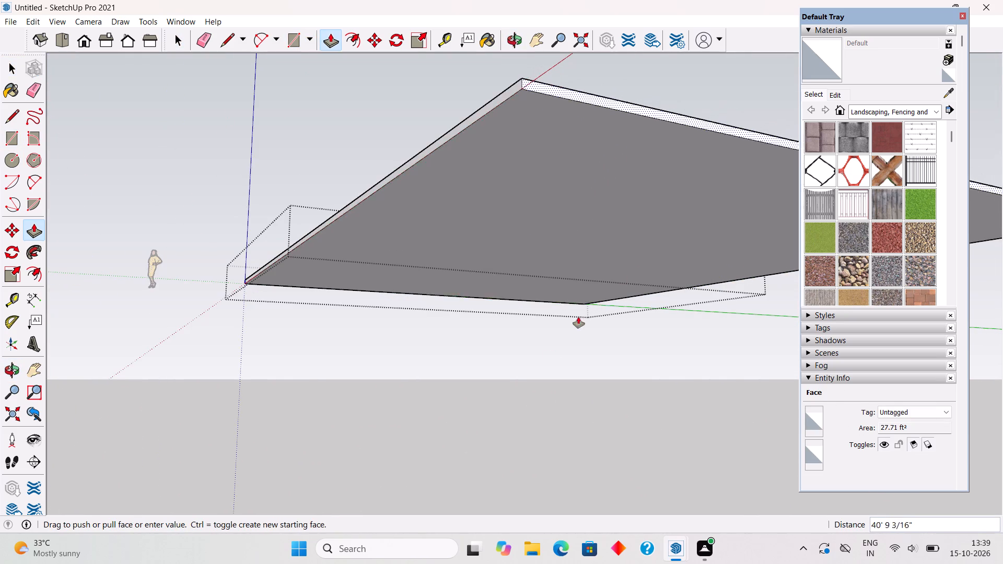
{"action": "scroll", "coordinate": [551, 352], "scroll_direction": "down", "scroll_amount": 12}
{"action": "middle_click_drag", "start_coordinate": [500, 327], "coordinate": [567, 505]}
{"action": "left_click", "coordinate": [544, 408]}
{"action": "key", "text": "space"}
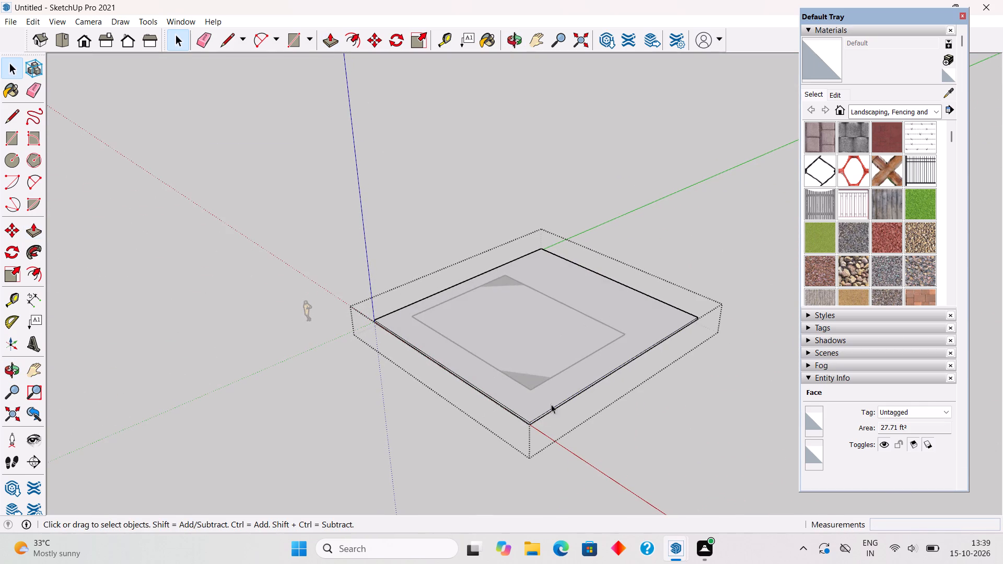
{"action": "left_click", "coordinate": [678, 402]}
Push/Pull the 30' by 40' rectangle on the base slab up 1' into a plinth.
{"action": "scroll", "coordinate": [393, 373], "scroll_direction": "down", "scroll_amount": 3}
{"action": "middle_click_drag", "start_coordinate": [369, 402], "coordinate": [686, 452]}
{"action": "scroll", "coordinate": [568, 330], "scroll_direction": "up", "scroll_amount": 5}
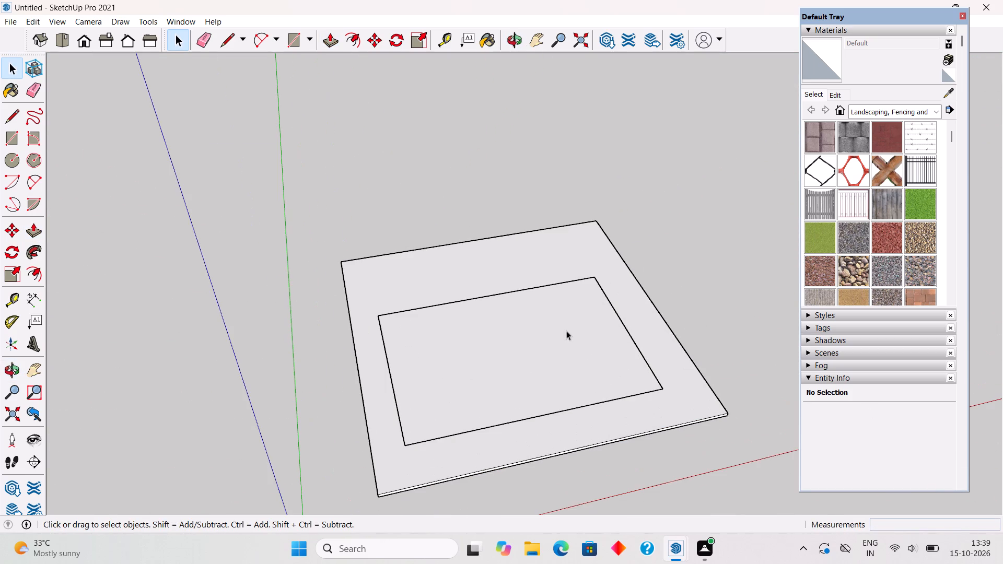
{"action": "left_click", "coordinate": [565, 371]}
{"action": "left_click", "coordinate": [565, 371]}
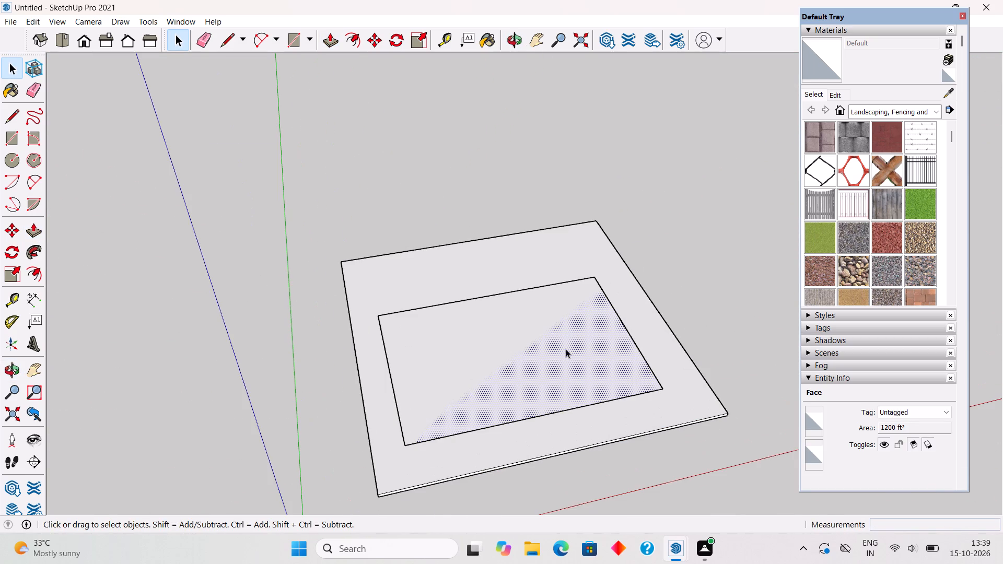
{"action": "key", "text": "p"}
{"action": "left_click", "coordinate": [577, 386]}
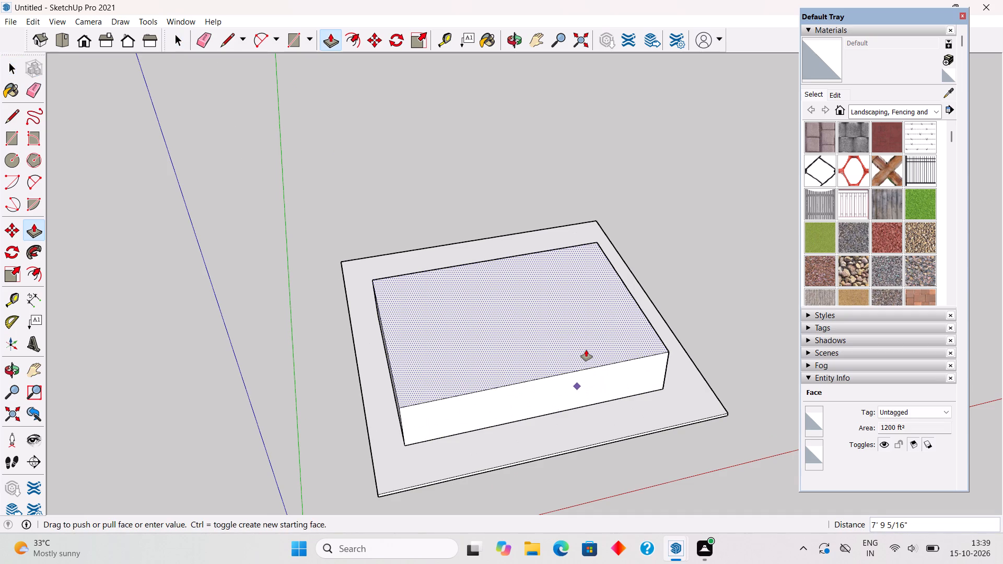
{"action": "type", "text": "1'"}
{"action": "key", "text": "Return"}
{"action": "key", "text": "space"}
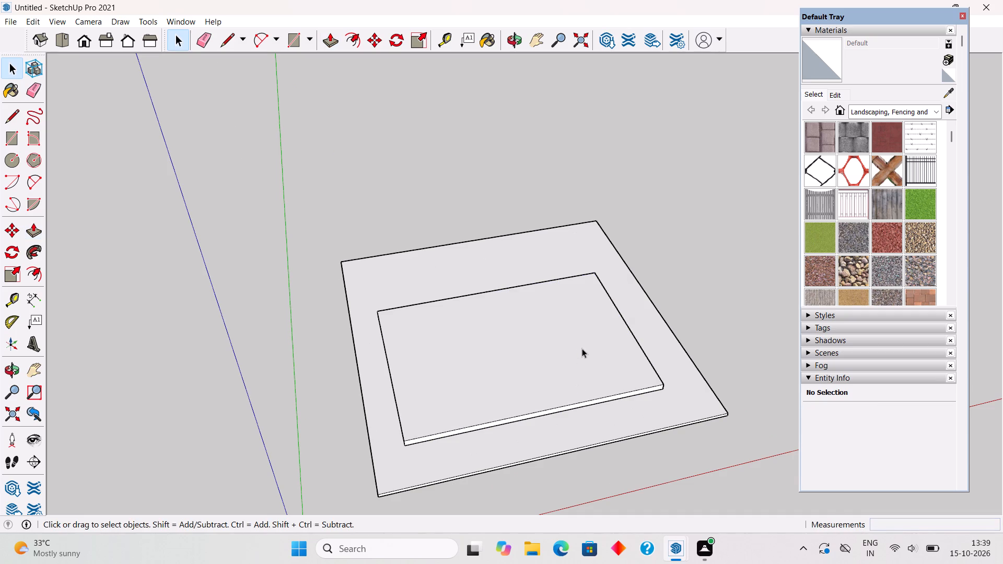
Select all of the 1' high plinth's geometry, make it a group, and deselect it.
{"action": "middle_click_drag", "start_coordinate": [606, 445], "coordinate": [602, 404]}
{"action": "scroll", "coordinate": [541, 387], "scroll_direction": "down", "scroll_amount": 4}
{"action": "middle_click_drag", "start_coordinate": [501, 426], "coordinate": [455, 392]}
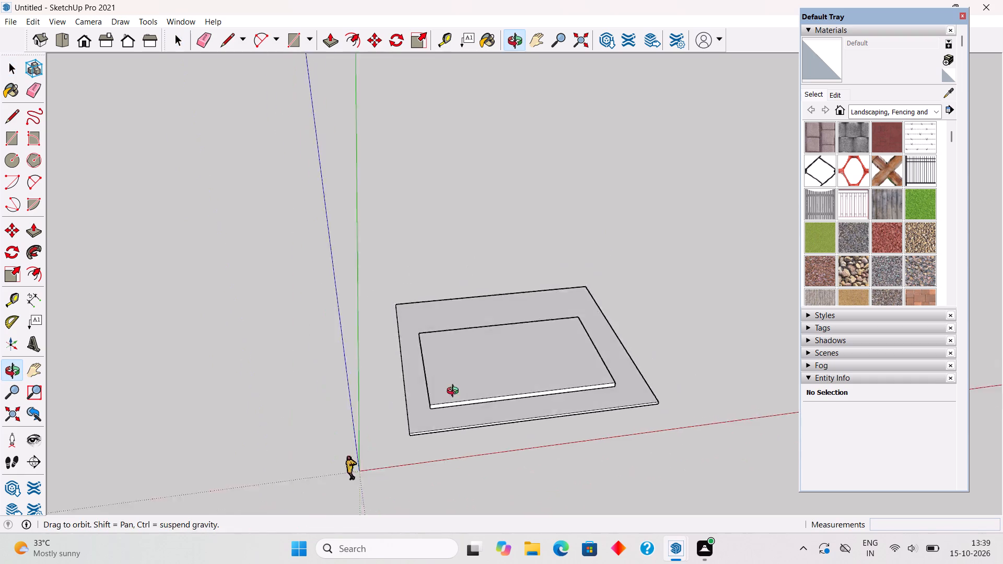
{"action": "middle_click_drag", "start_coordinate": [455, 392], "coordinate": [387, 344]}
{"action": "scroll", "coordinate": [447, 404], "scroll_direction": "up", "scroll_amount": 10}
{"action": "scroll", "coordinate": [540, 355], "scroll_direction": "down", "scroll_amount": 2}
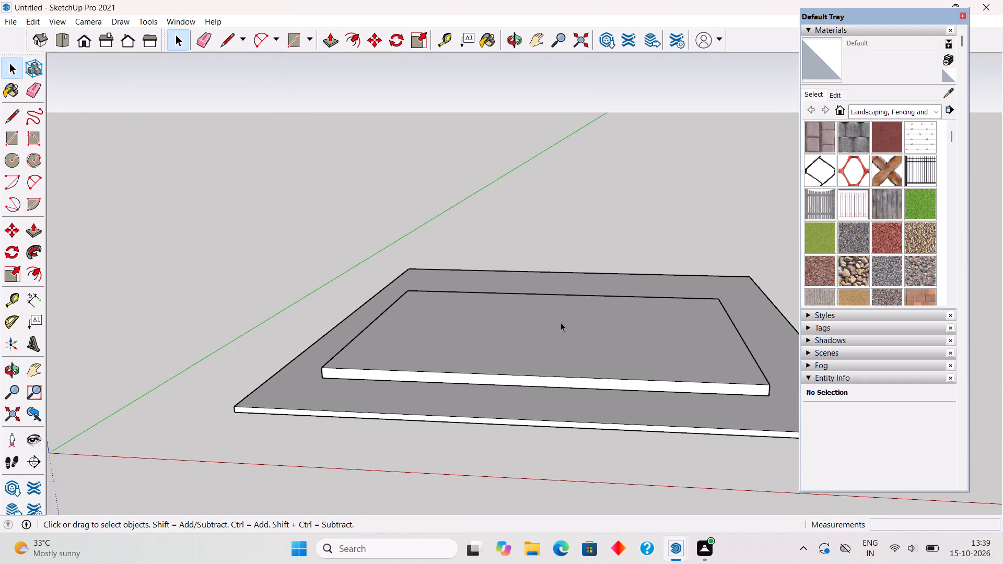
{"action": "middle_click_drag", "start_coordinate": [561, 330], "coordinate": [575, 449]}
{"action": "scroll", "coordinate": [575, 449], "scroll_direction": "down", "scroll_amount": 4}
{"action": "middle_click_drag", "start_coordinate": [585, 402], "coordinate": [586, 431]}
{"action": "triple_click", "coordinate": [586, 431]}
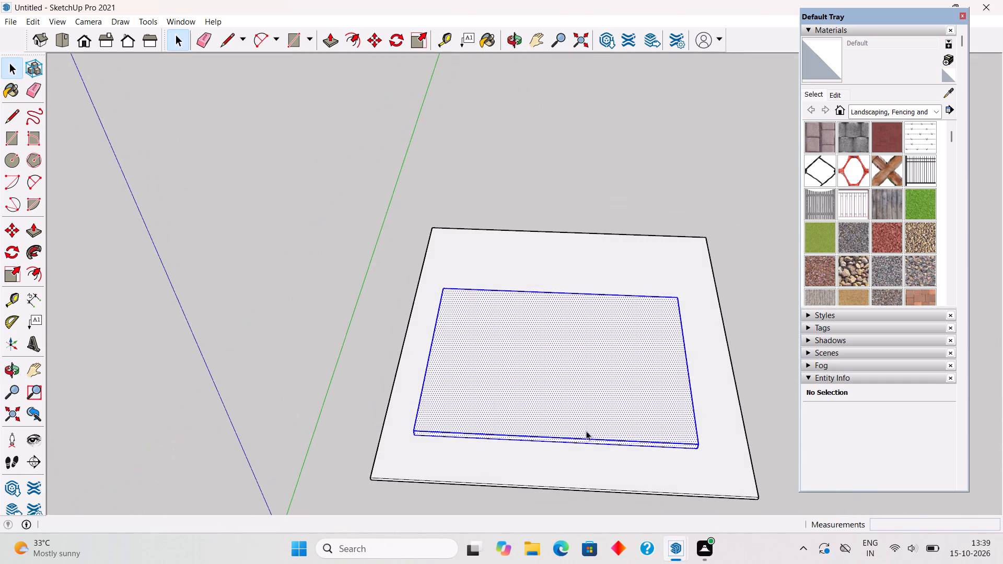
{"action": "right_click", "coordinate": [586, 431]}
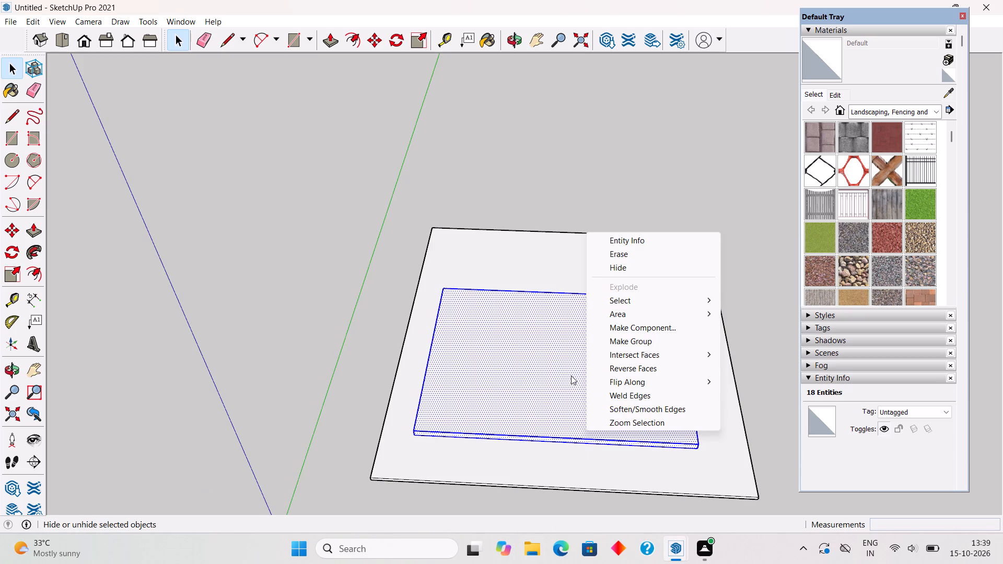
{"action": "left_click", "coordinate": [620, 338]}
{"action": "left_click", "coordinate": [754, 316]}
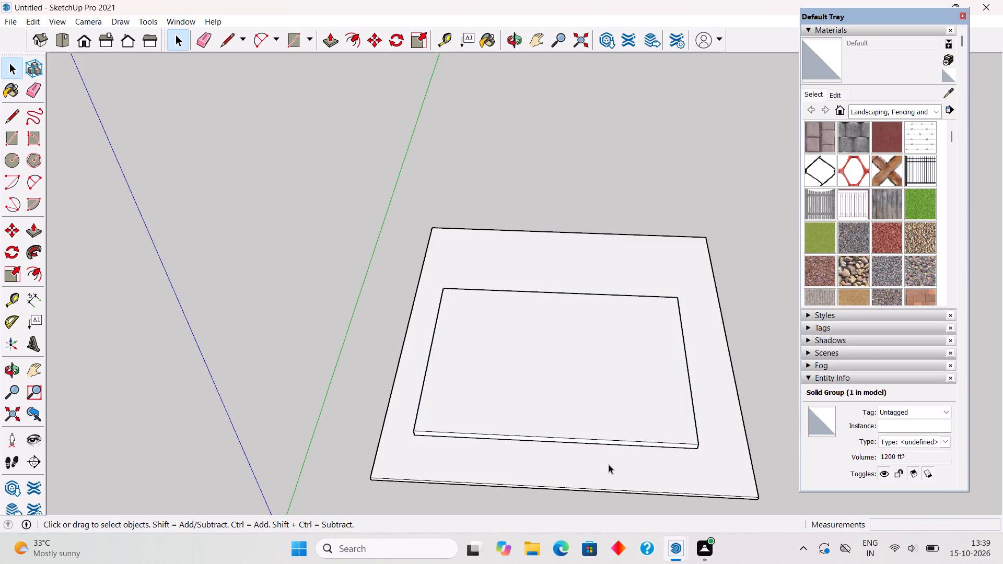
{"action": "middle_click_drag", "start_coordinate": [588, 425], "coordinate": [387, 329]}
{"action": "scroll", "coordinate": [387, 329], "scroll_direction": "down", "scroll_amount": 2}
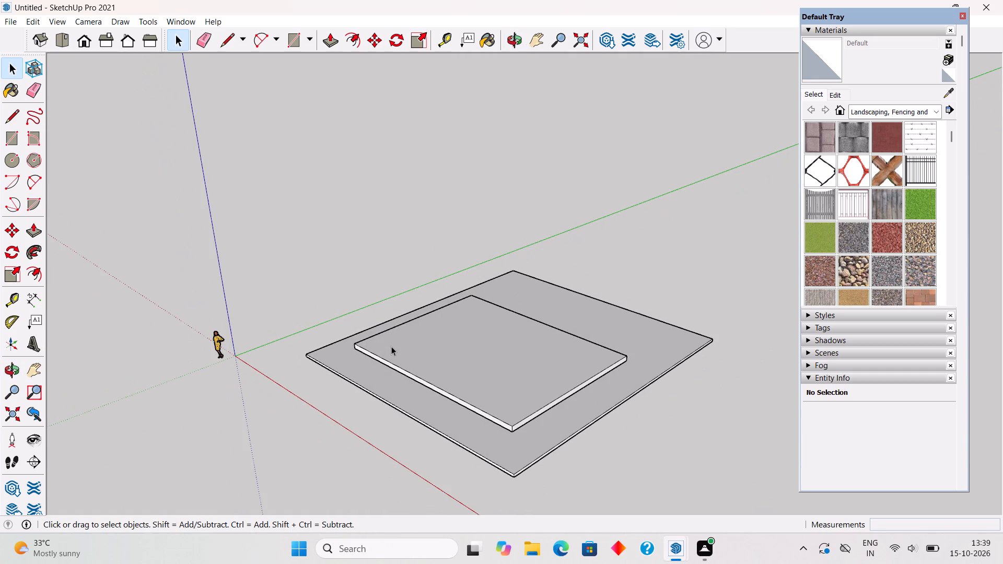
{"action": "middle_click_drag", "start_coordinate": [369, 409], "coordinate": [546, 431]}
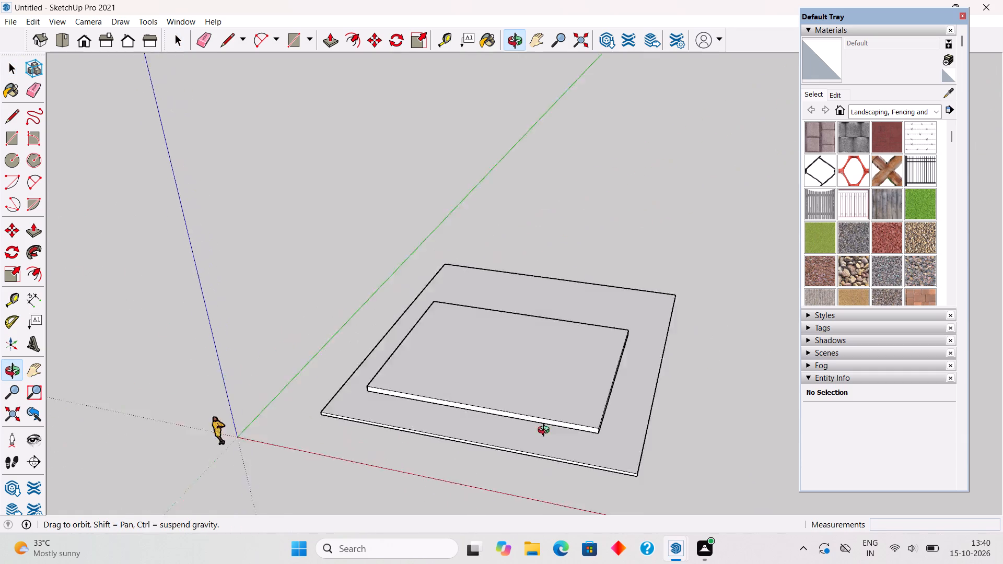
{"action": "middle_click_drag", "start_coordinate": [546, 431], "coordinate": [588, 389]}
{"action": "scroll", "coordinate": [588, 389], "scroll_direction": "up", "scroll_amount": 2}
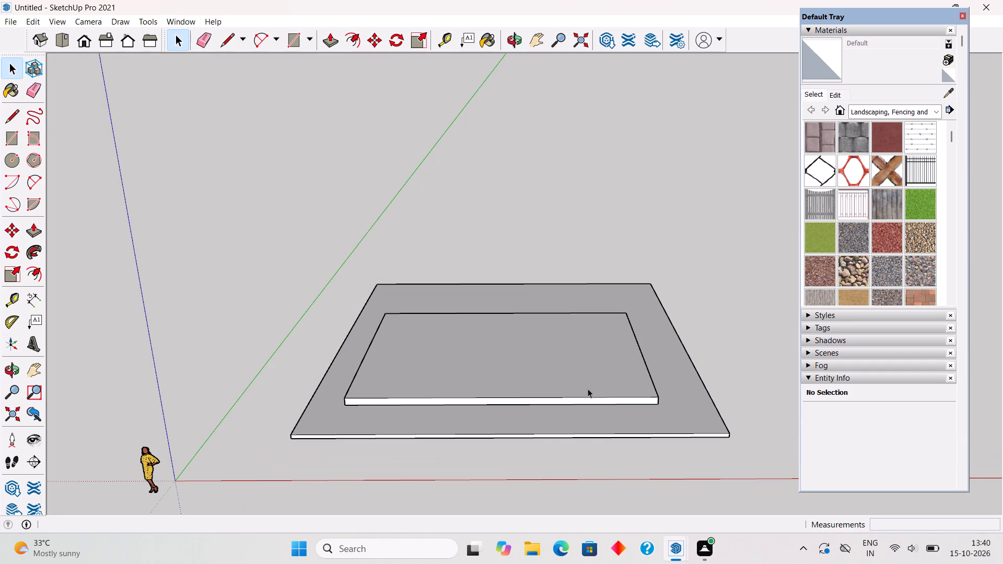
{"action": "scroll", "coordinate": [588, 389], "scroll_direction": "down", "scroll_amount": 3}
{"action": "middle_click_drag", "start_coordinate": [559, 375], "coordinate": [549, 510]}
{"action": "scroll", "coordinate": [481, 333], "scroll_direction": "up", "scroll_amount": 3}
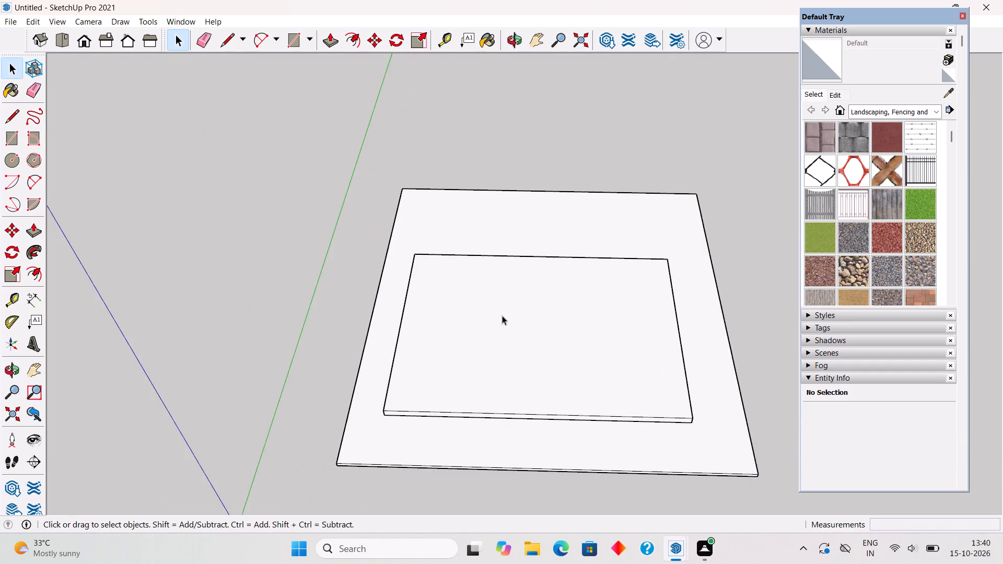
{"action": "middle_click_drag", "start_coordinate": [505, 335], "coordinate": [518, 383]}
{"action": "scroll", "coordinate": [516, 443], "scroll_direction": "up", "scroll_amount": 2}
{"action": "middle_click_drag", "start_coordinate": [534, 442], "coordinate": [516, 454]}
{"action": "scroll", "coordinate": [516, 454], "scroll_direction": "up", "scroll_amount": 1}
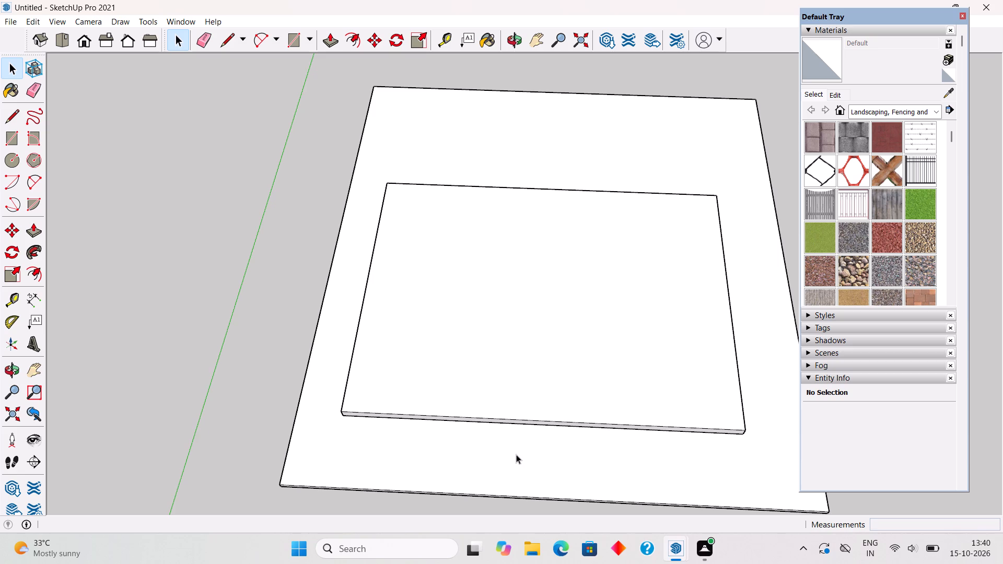
Place a guide on the plinth's top, 9" inside its 30' edge farthest from the origin along the red axis.
{"action": "key", "text": "t"}
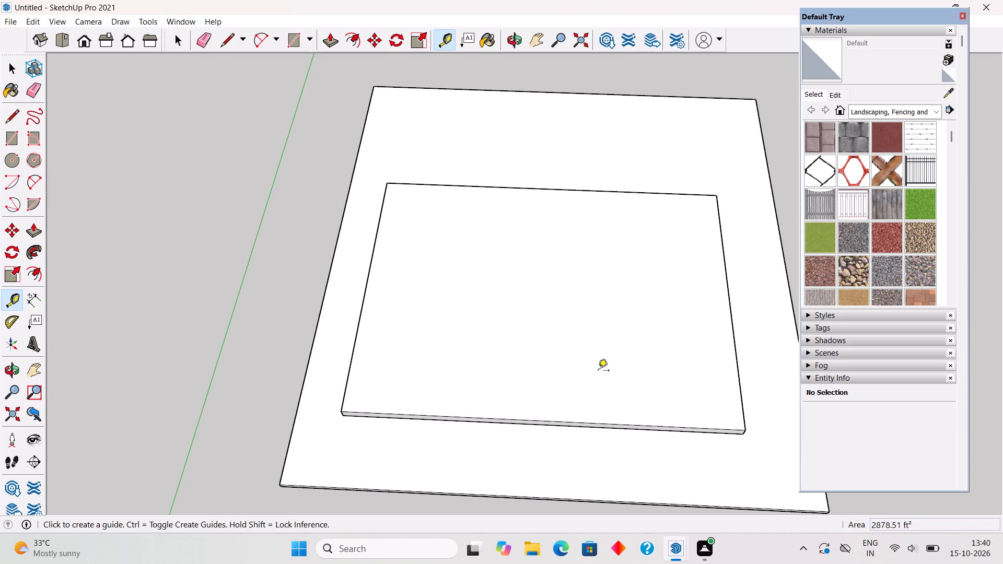
{"action": "middle_click_drag", "start_coordinate": [595, 377], "coordinate": [276, 300]}
{"action": "scroll", "coordinate": [276, 300], "scroll_direction": "down", "scroll_amount": 3}
{"action": "scroll", "coordinate": [462, 401], "scroll_direction": "up", "scroll_amount": 4}
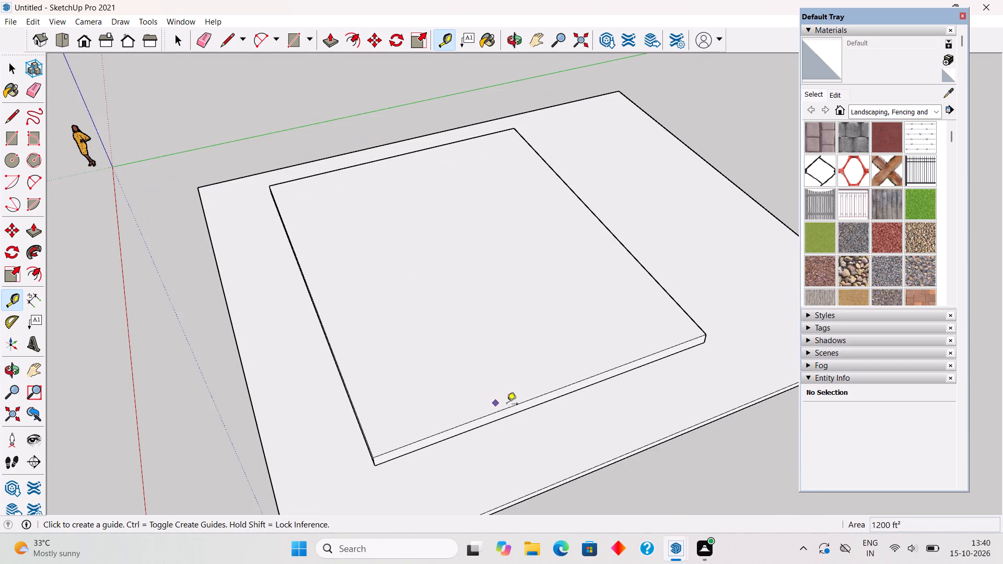
{"action": "left_click", "coordinate": [511, 407]}
{"action": "type", "text": "9\""}
{"action": "key", "text": "Return"}
{"action": "key", "text": "space"}
Draw a 30' long, about 9" wide rectangle on the plinth's top between the guide and the outer edge.
{"action": "type", "text": "r"}
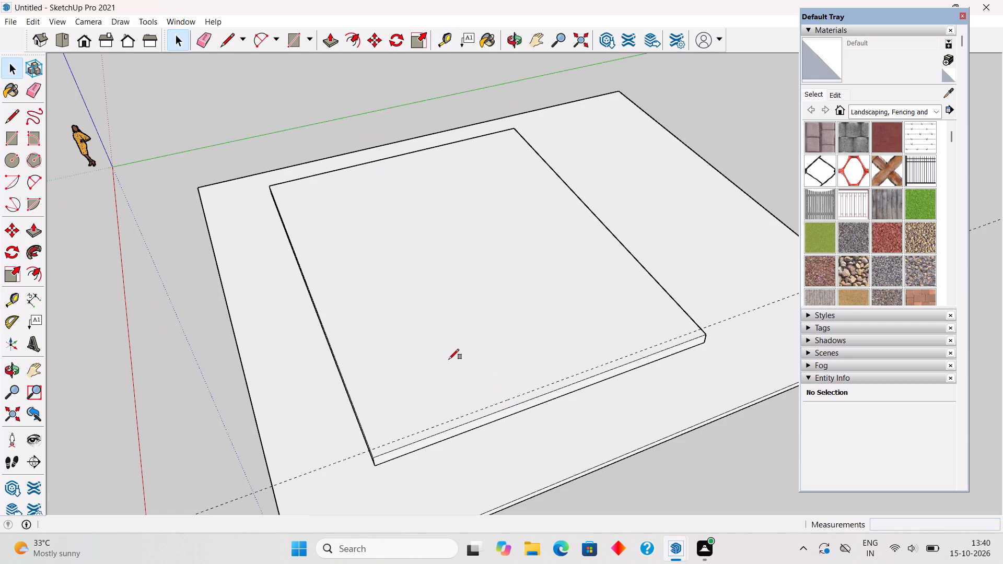
{"action": "left_click", "coordinate": [372, 449]}
{"action": "left_click", "coordinate": [707, 335]}
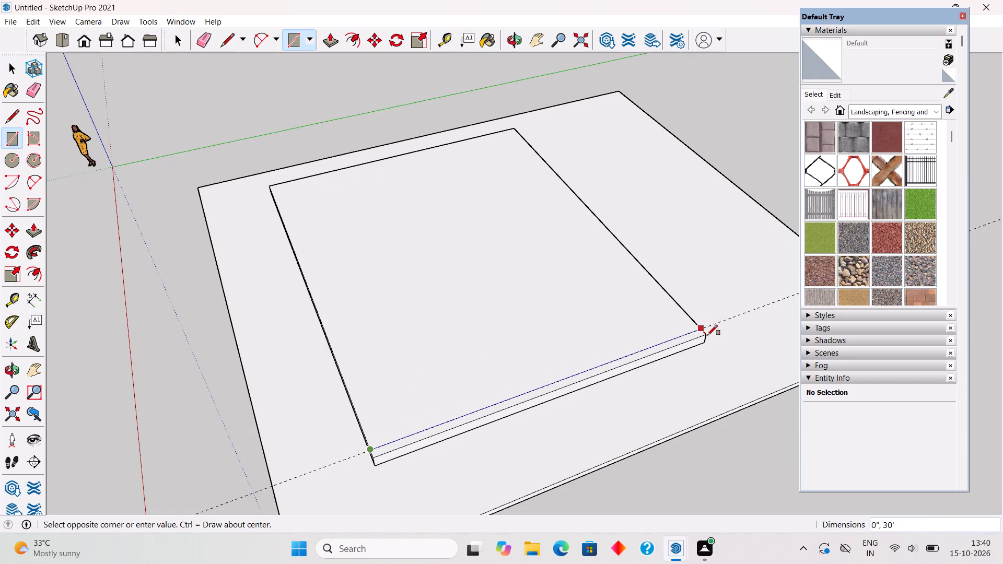
{"action": "scroll", "coordinate": [712, 333], "scroll_direction": "up", "scroll_amount": 9}
{"action": "left_click", "coordinate": [697, 336]}
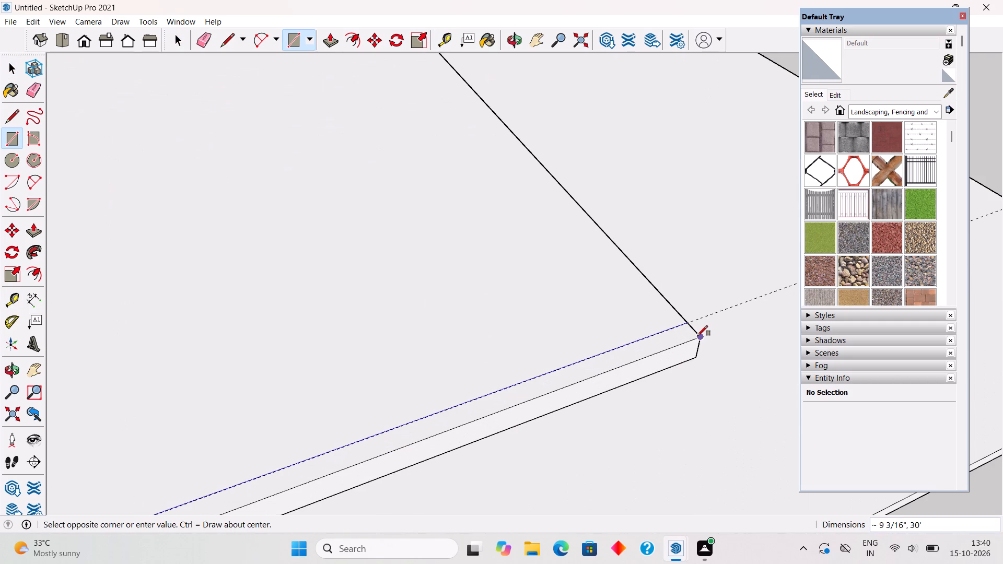
Push/Pull the narrow strip along the plinth's edge up 10' into a wall.
{"action": "key", "text": "p"}
{"action": "left_click", "coordinate": [661, 340]}
{"action": "scroll", "coordinate": [639, 269], "scroll_direction": "down", "scroll_amount": 5}
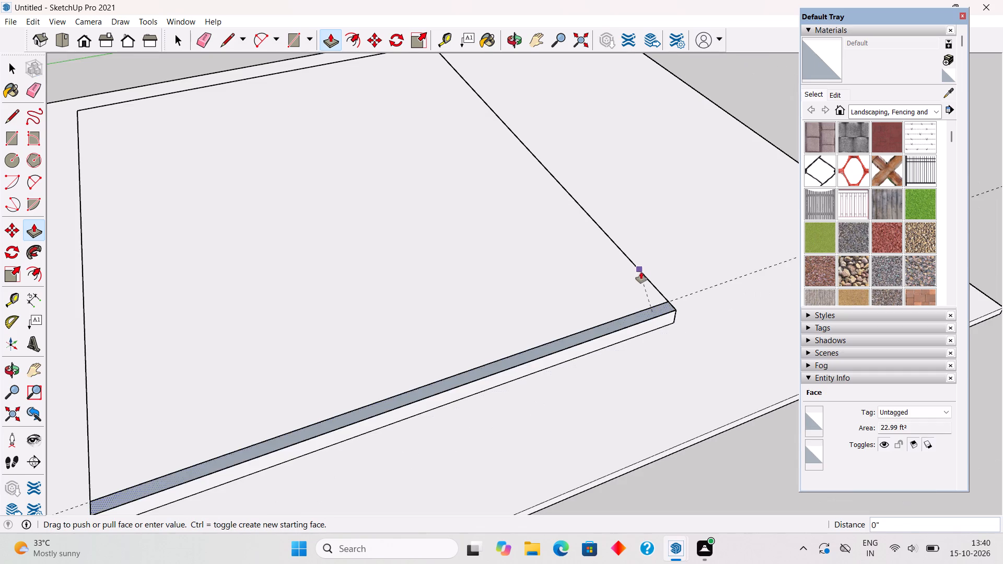
{"action": "scroll", "coordinate": [643, 278], "scroll_direction": "down", "scroll_amount": 4}
{"action": "type", "text": "10'"}
{"action": "key", "text": "Return"}
{"action": "key", "text": "space"}
Select all of the 10' high wall's geometry, make it a group, and deselect it.
{"action": "scroll", "coordinate": [675, 214], "scroll_direction": "down", "scroll_amount": 5}
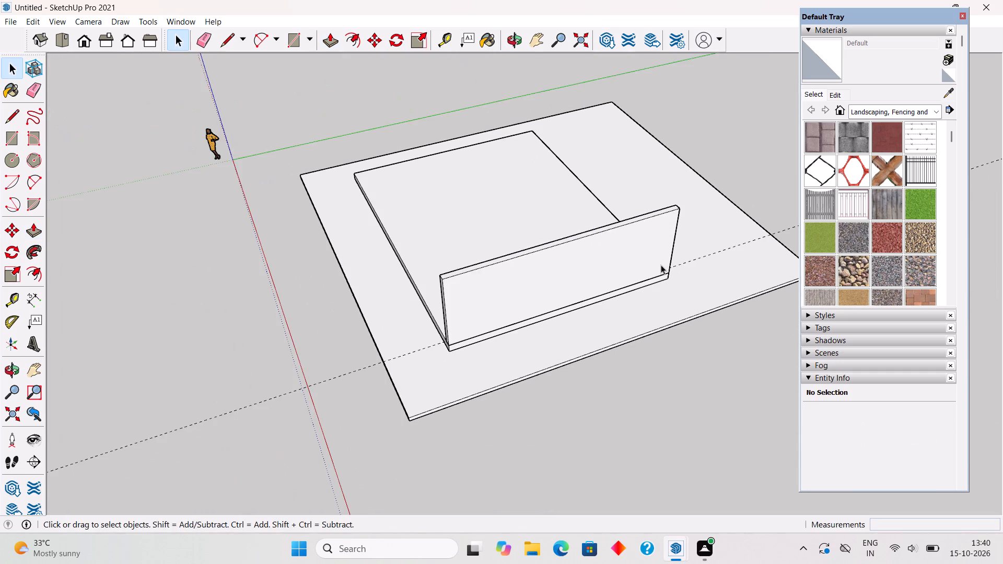
{"action": "middle_click_drag", "start_coordinate": [678, 301], "coordinate": [649, 265]}
{"action": "triple_click", "coordinate": [577, 240]}
{"action": "right_click", "coordinate": [577, 240]}
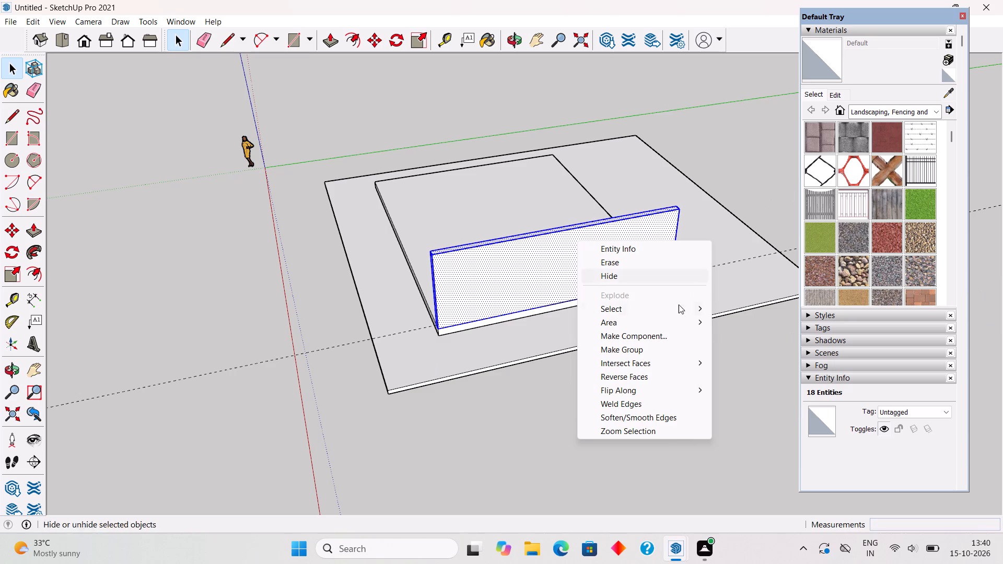
{"action": "left_click", "coordinate": [652, 347]}
{"action": "left_click", "coordinate": [726, 157]}
Place a vertical guide on the wall's outer face, 3' in from its end farthest along the green axis.
{"action": "middle_click_drag", "start_coordinate": [652, 249], "coordinate": [562, 264]}
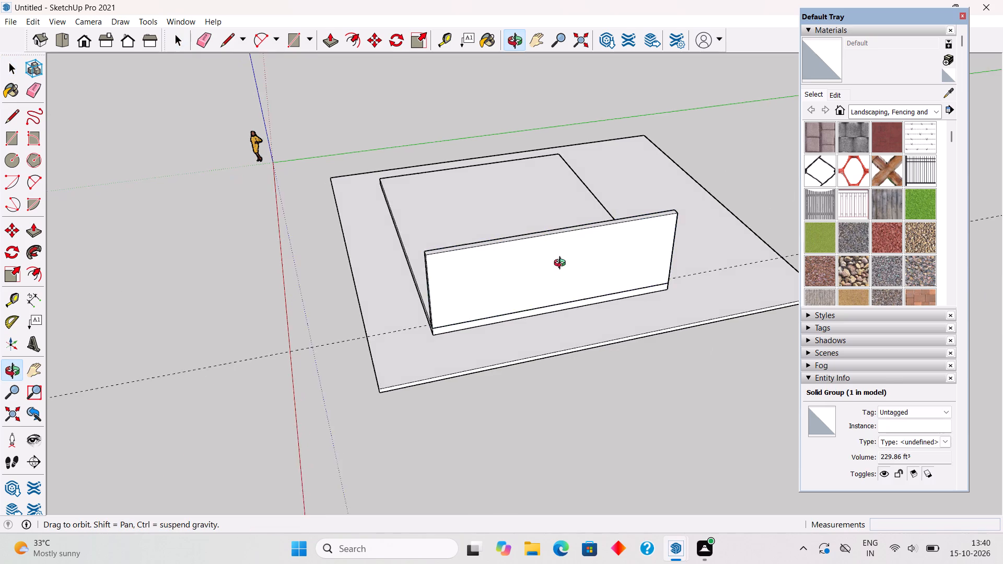
{"action": "middle_click_drag", "start_coordinate": [562, 264], "coordinate": [502, 222]}
{"action": "scroll", "coordinate": [504, 217], "scroll_direction": "up", "scroll_amount": 2}
{"action": "scroll", "coordinate": [527, 253], "scroll_direction": "up", "scroll_amount": 2}
{"action": "middle_click_drag", "start_coordinate": [586, 278], "coordinate": [622, 197]}
{"action": "scroll", "coordinate": [622, 197], "scroll_direction": "up", "scroll_amount": 3}
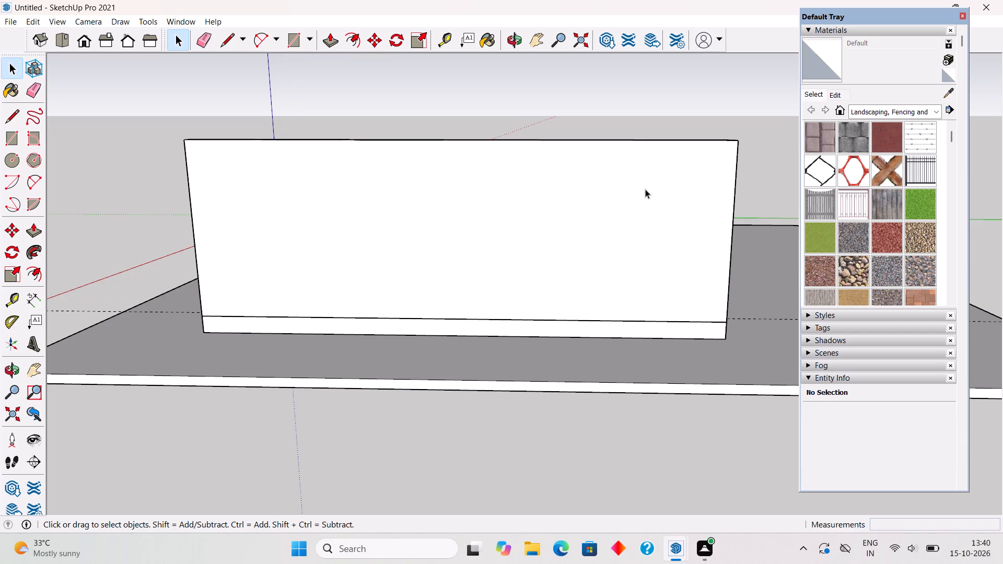
{"action": "key", "text": "t"}
{"action": "left_click", "coordinate": [729, 277]}
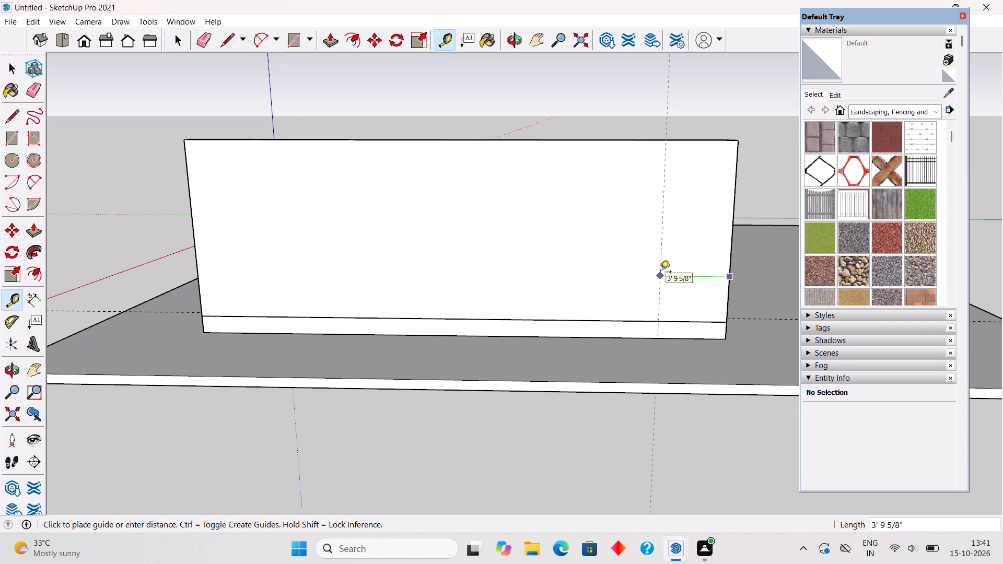
{"action": "type", "text": "3'"}
{"action": "key", "text": "Return"}
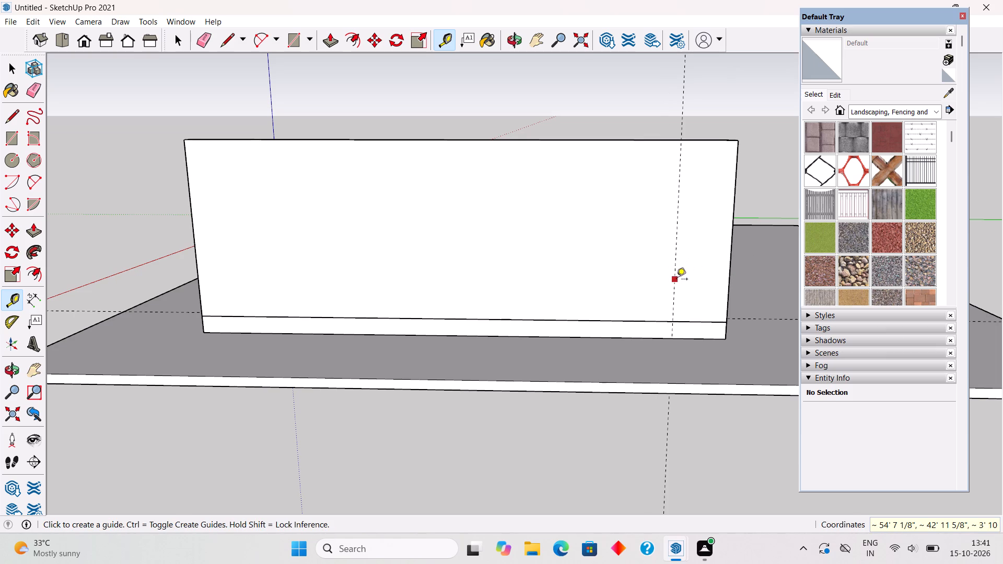
Add four more vertical guides inward along the wall's outer face, successively offset by 1', 3", 1.5' and 5.5' from the previous guide.
{"action": "left_click", "coordinate": [677, 280]}
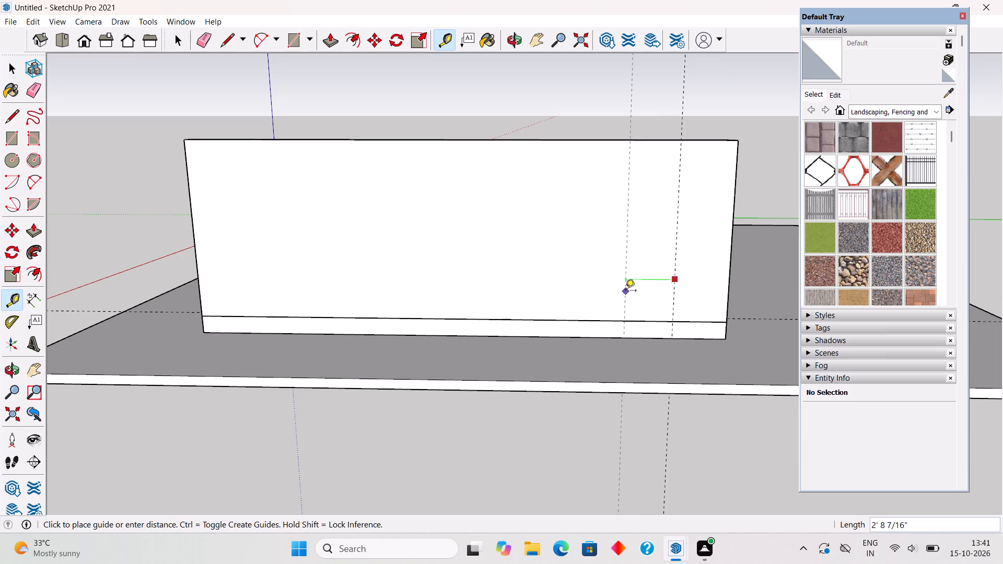
{"action": "type", "text": "1'"}
{"action": "key", "text": "Return"}
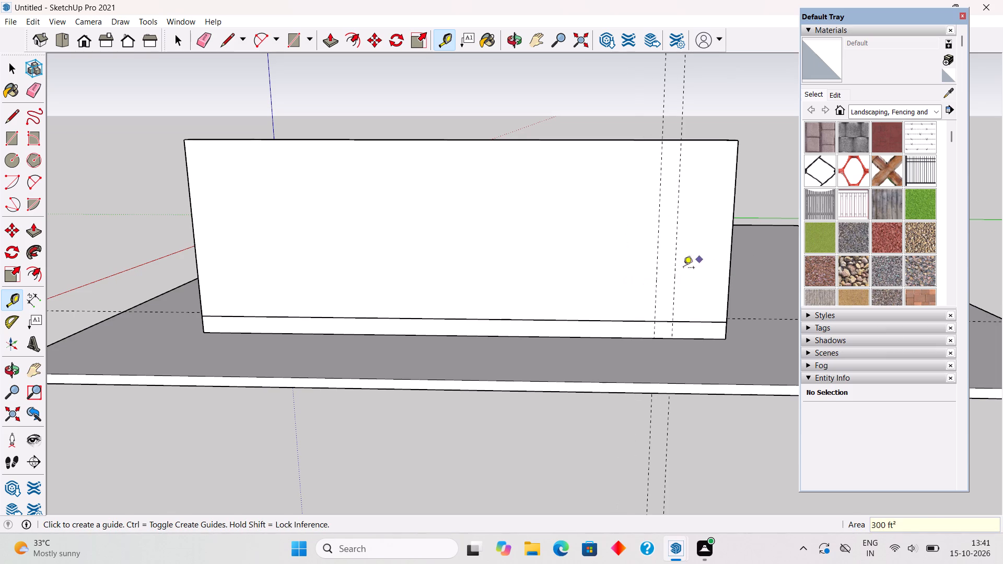
{"action": "left_click", "coordinate": [657, 286]}
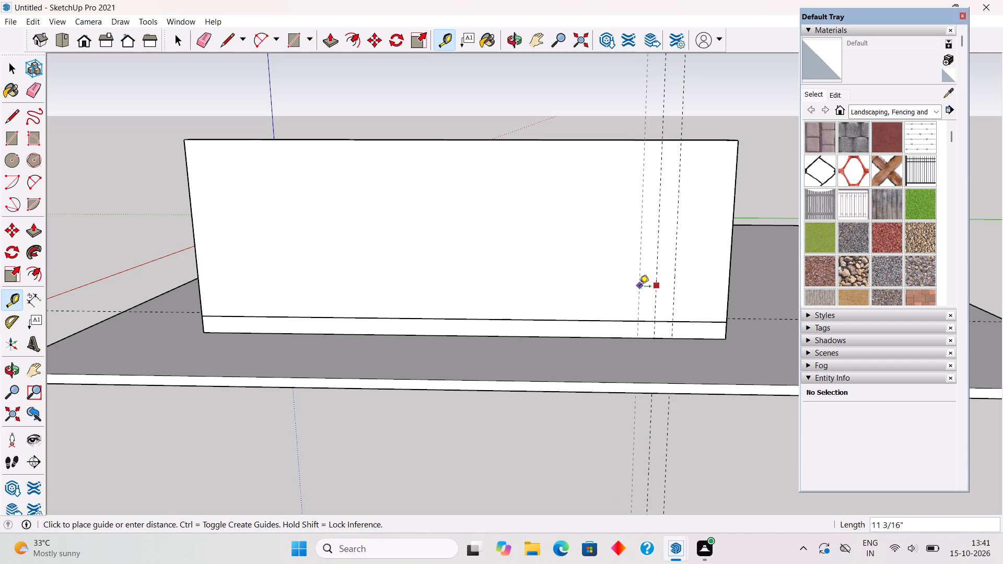
{"action": "key", "text": "3"}
{"action": "key", "text": "shift+quotedbl"}
{"action": "key", "text": "Return"}
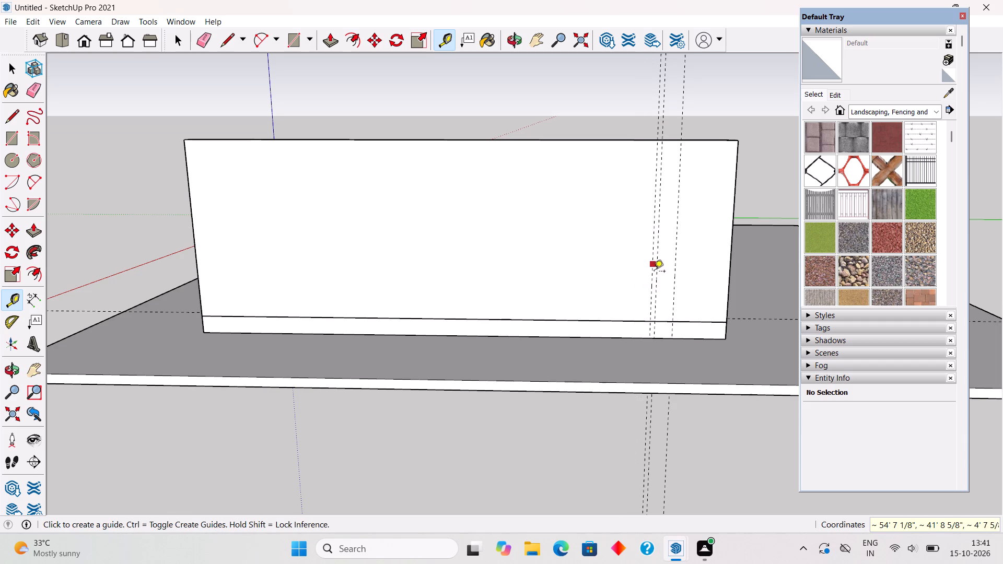
{"action": "left_click", "coordinate": [652, 280]}
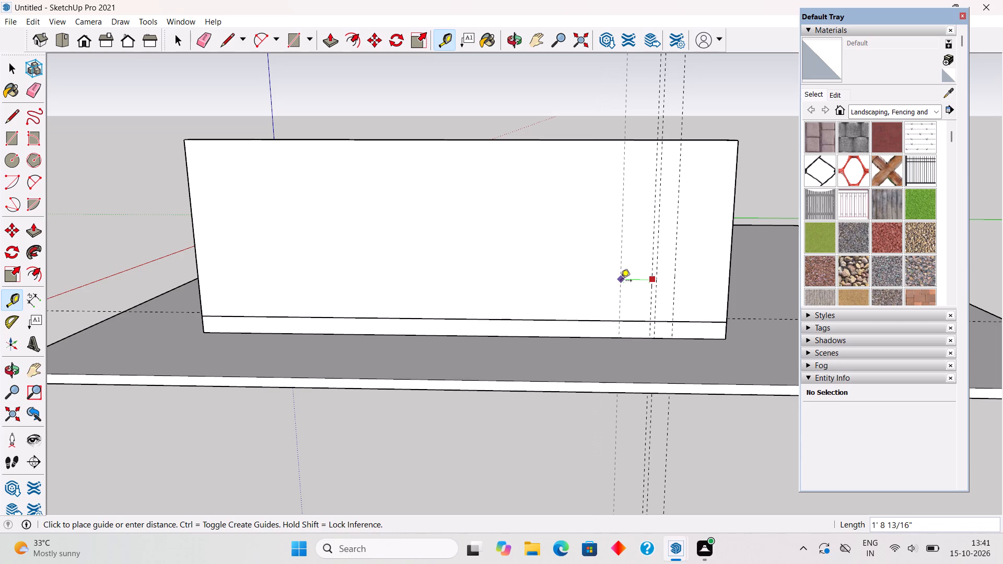
{"action": "type", "text": "1.5'"}
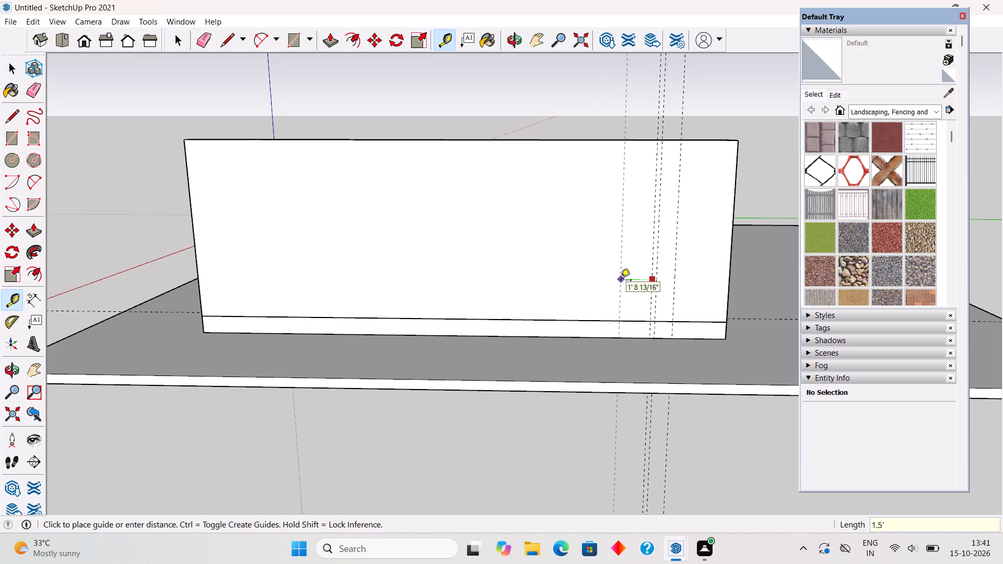
{"action": "key", "text": "Return"}
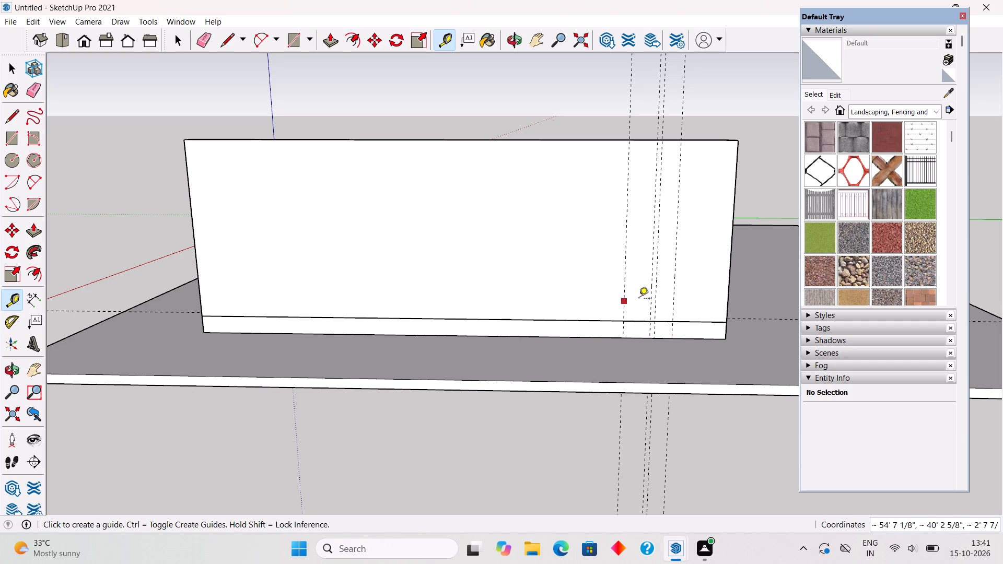
{"action": "left_click", "coordinate": [623, 282]}
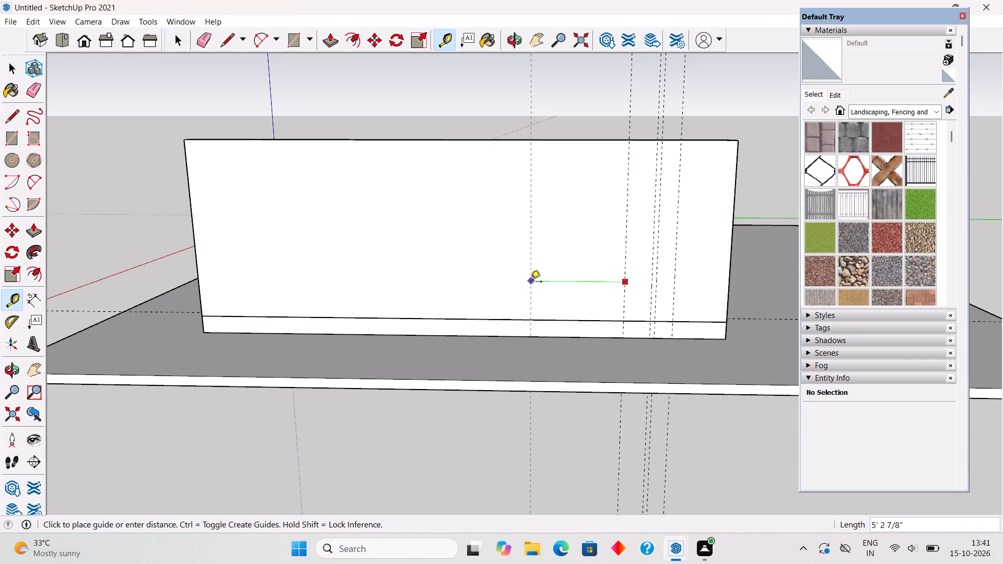
{"action": "type", "text": "5.5'"}
{"action": "key", "text": "Return"}
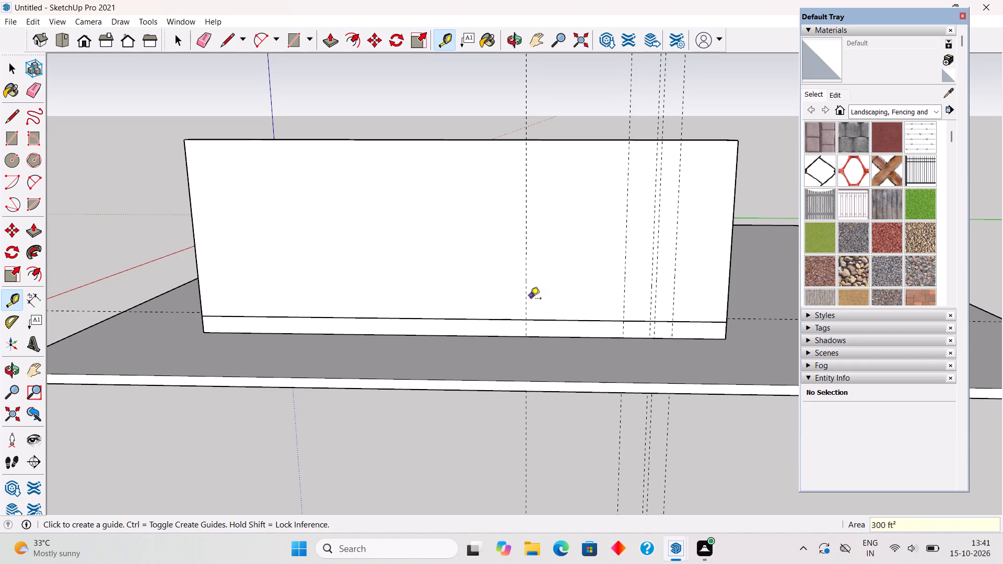
Add two more vertical guides inward along the wall's outer face, offset 4' from the last guide and 9' from that one.
{"action": "left_click", "coordinate": [529, 301]}
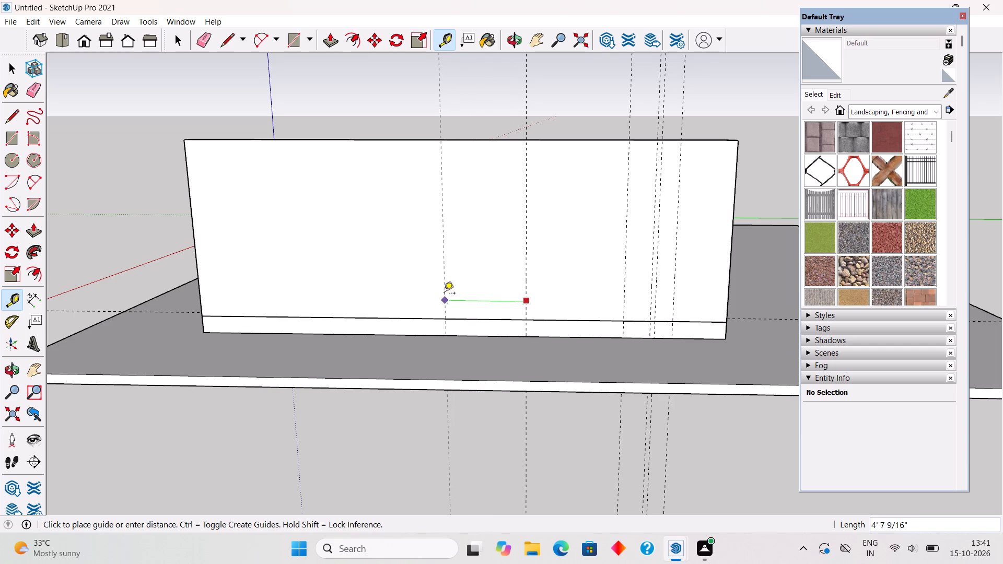
{"action": "middle_click_drag", "start_coordinate": [440, 289], "coordinate": [545, 289]}
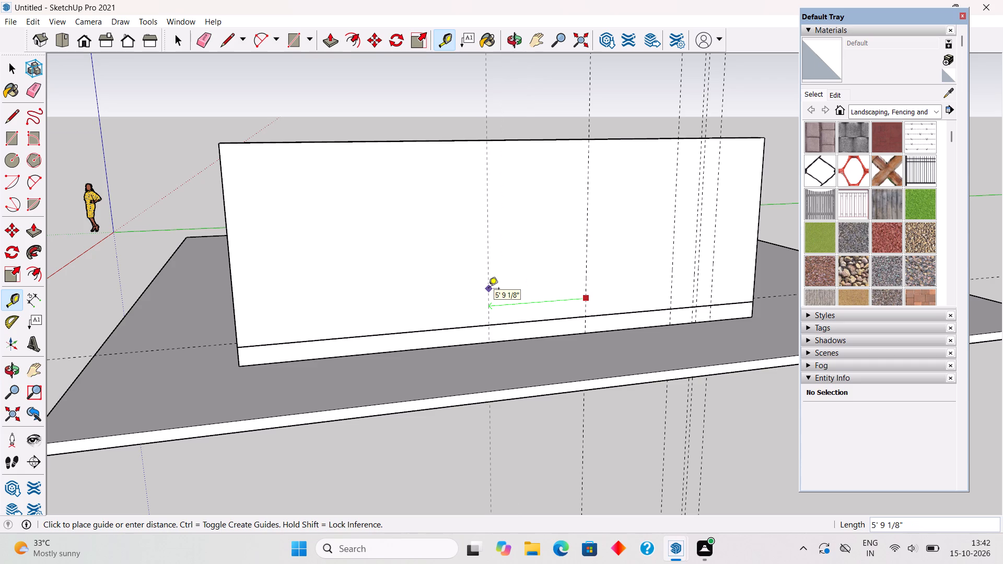
{"action": "type", "text": "4'"}
{"action": "key", "text": "Return"}
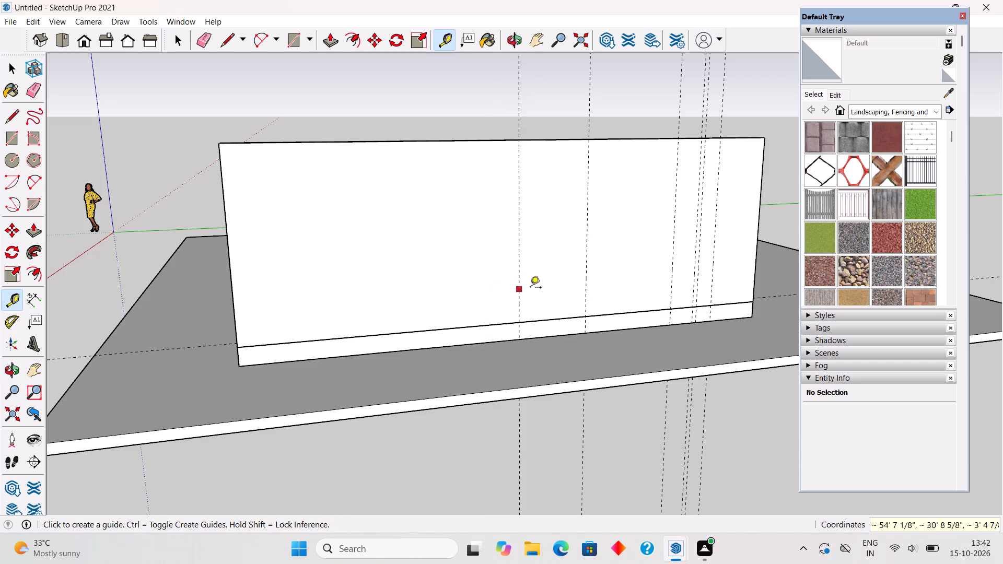
{"action": "middle_click_drag", "start_coordinate": [539, 288], "coordinate": [501, 277]}
{"action": "scroll", "coordinate": [496, 271], "scroll_direction": "up", "scroll_amount": 2}
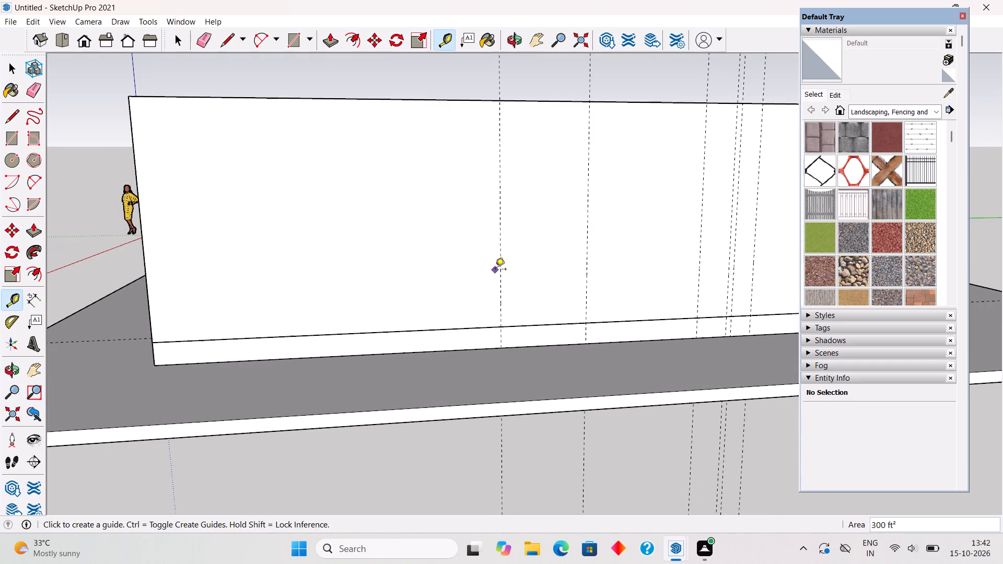
{"action": "scroll", "coordinate": [495, 270], "scroll_direction": "down", "scroll_amount": 1}
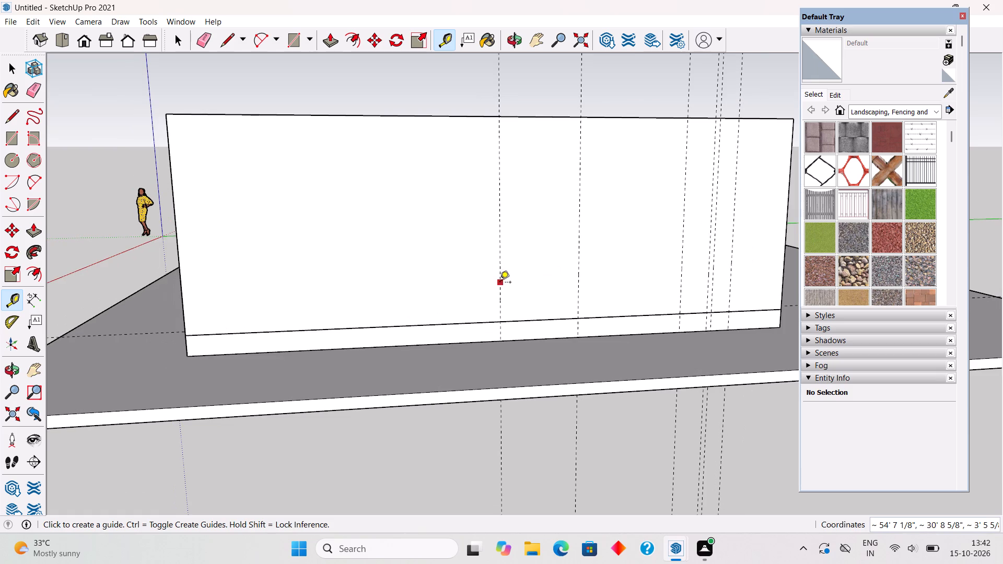
{"action": "left_click", "coordinate": [500, 283]}
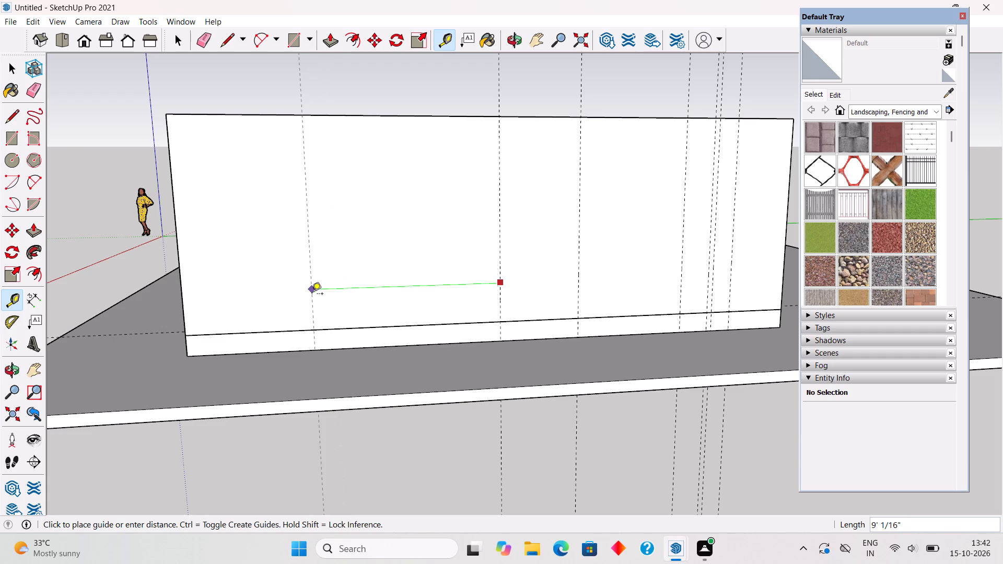
{"action": "type", "text": "9'"}
{"action": "key", "text": "Return"}
Place two horizontal guides on the wall's outer face, 3' and 7' above its bottom edge.
{"action": "scroll", "coordinate": [309, 304], "scroll_direction": "down", "scroll_amount": 5}
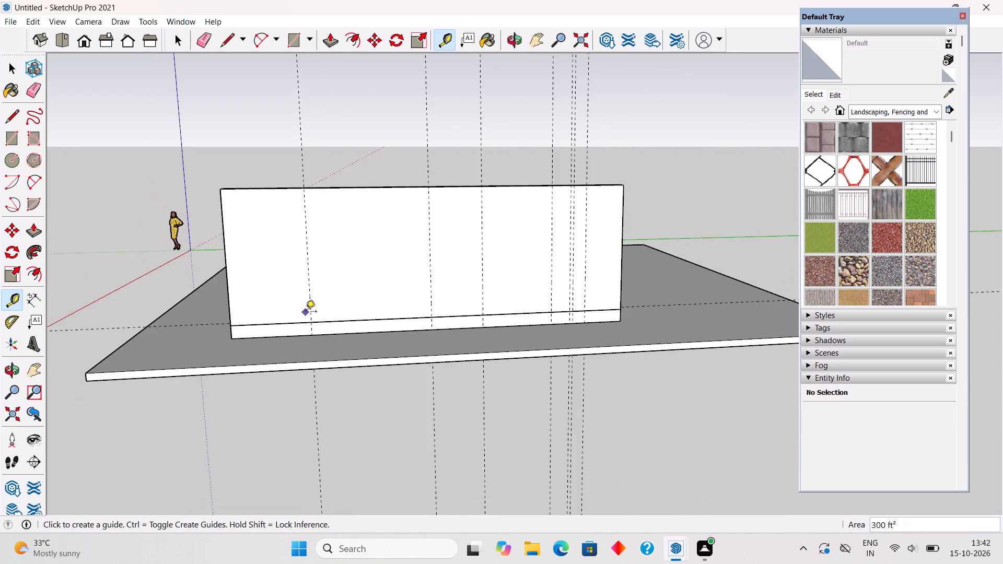
{"action": "middle_click_drag", "start_coordinate": [306, 312], "coordinate": [383, 300]}
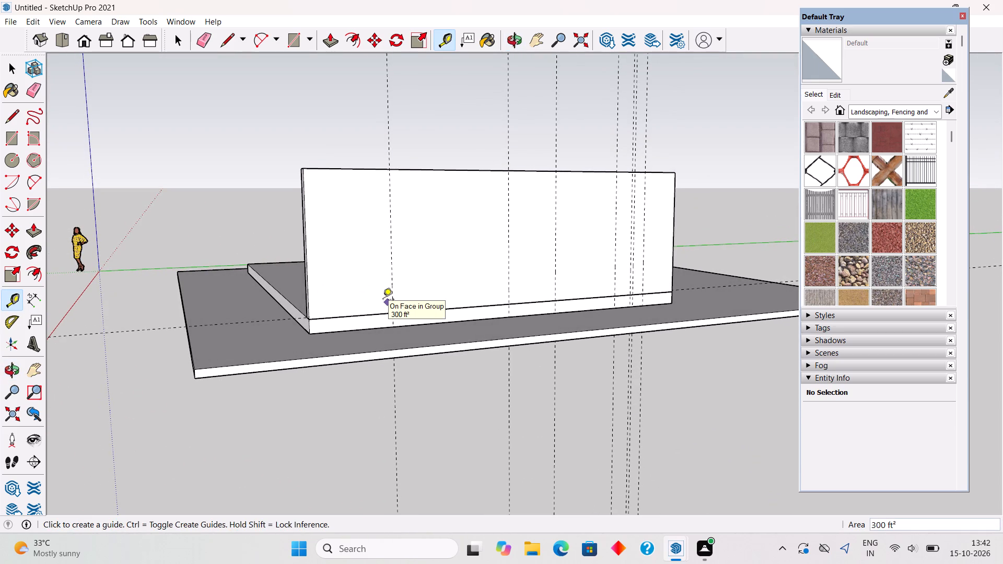
{"action": "key", "text": "space"}
{"action": "middle_click_drag", "start_coordinate": [612, 298], "coordinate": [527, 320]}
{"action": "key", "text": "t"}
{"action": "left_click", "coordinate": [468, 314]}
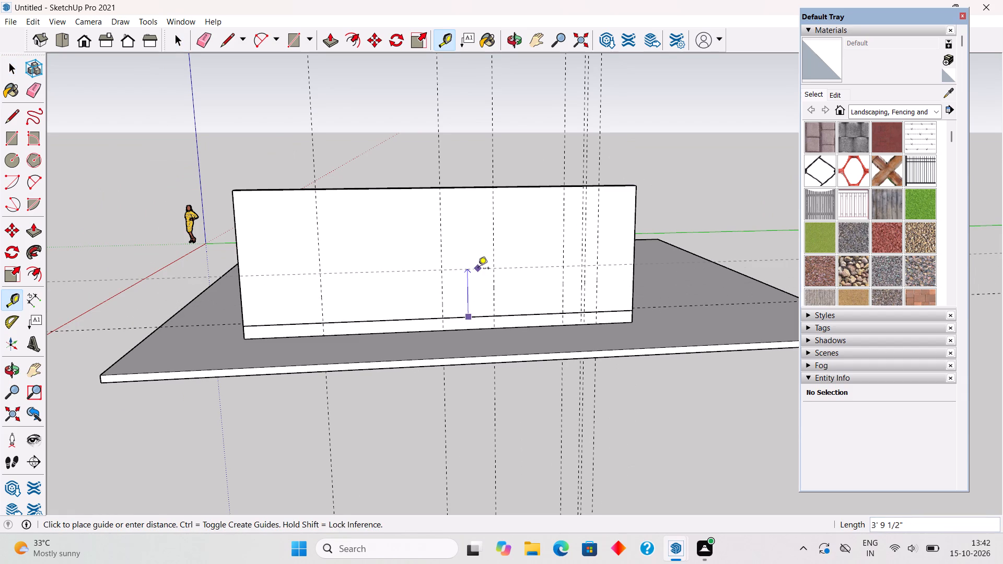
{"action": "type", "text": "3'"}
{"action": "key", "text": "Return"}
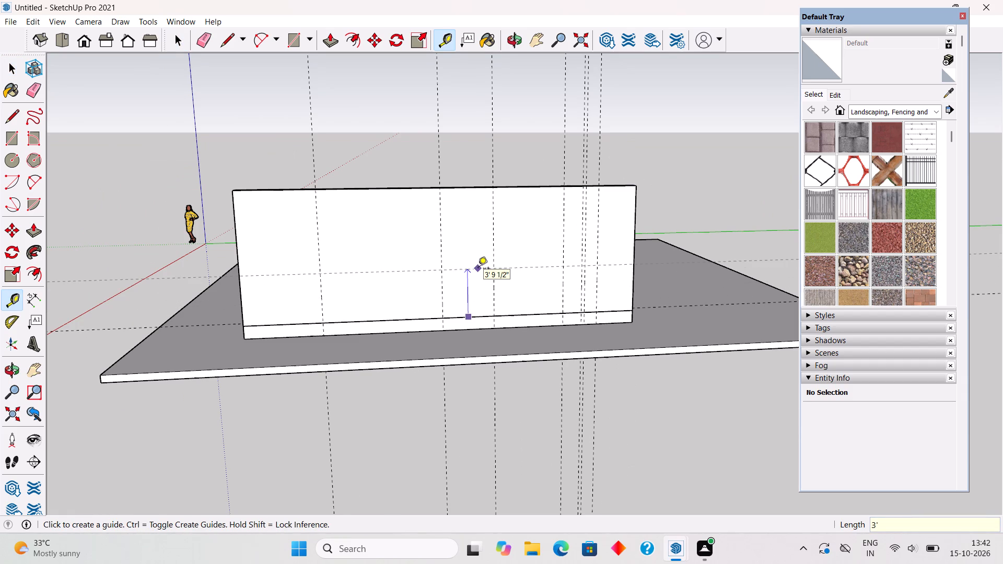
{"action": "left_click", "coordinate": [464, 317]}
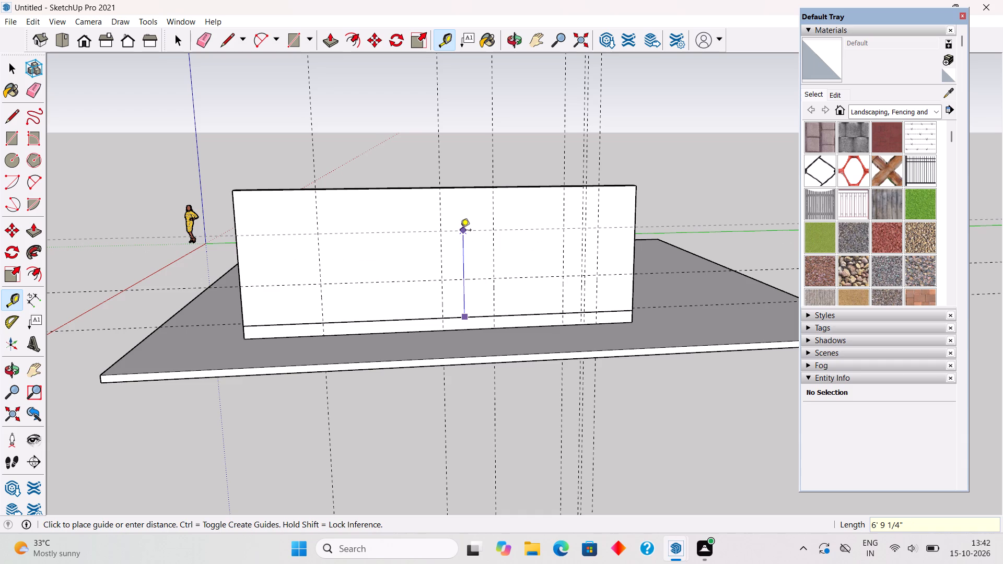
{"action": "key", "text": "7"}
{"action": "key", "text": "apostrophe"}
{"action": "key", "text": "Return"}
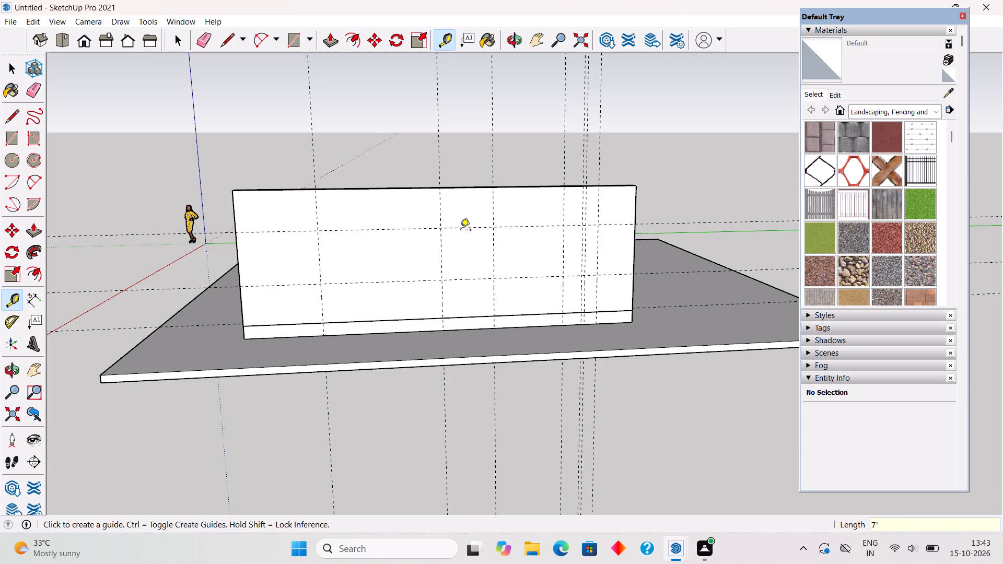
Inside the wall group, draw a rectangle 4' high and about 1'4" wide between the horizontal guides in the narrow 1.5' guide bay.
{"action": "key", "text": "space"}
{"action": "triple_click", "coordinate": [511, 262]}
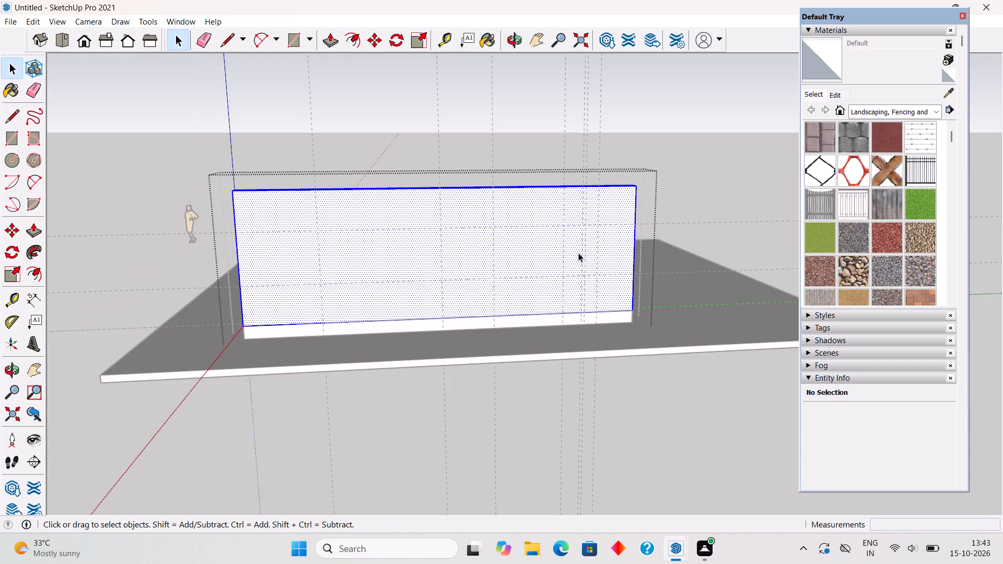
{"action": "scroll", "coordinate": [668, 273], "scroll_direction": "up", "scroll_amount": 4}
{"action": "middle_click_drag", "start_coordinate": [660, 280], "coordinate": [627, 266]}
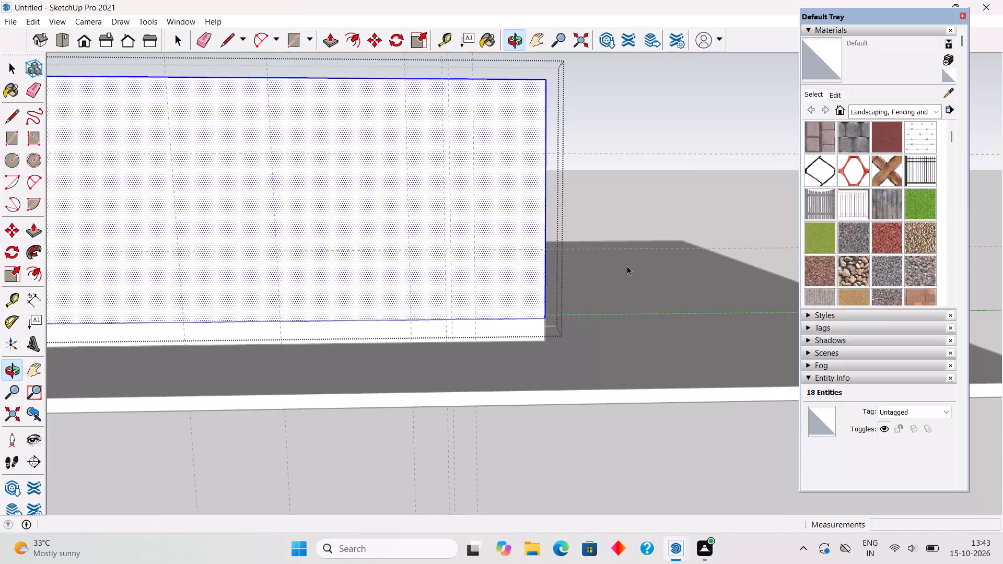
{"action": "scroll", "coordinate": [626, 264], "scroll_direction": "down", "scroll_amount": 1}
{"action": "scroll", "coordinate": [439, 114], "scroll_direction": "up", "scroll_amount": 3}
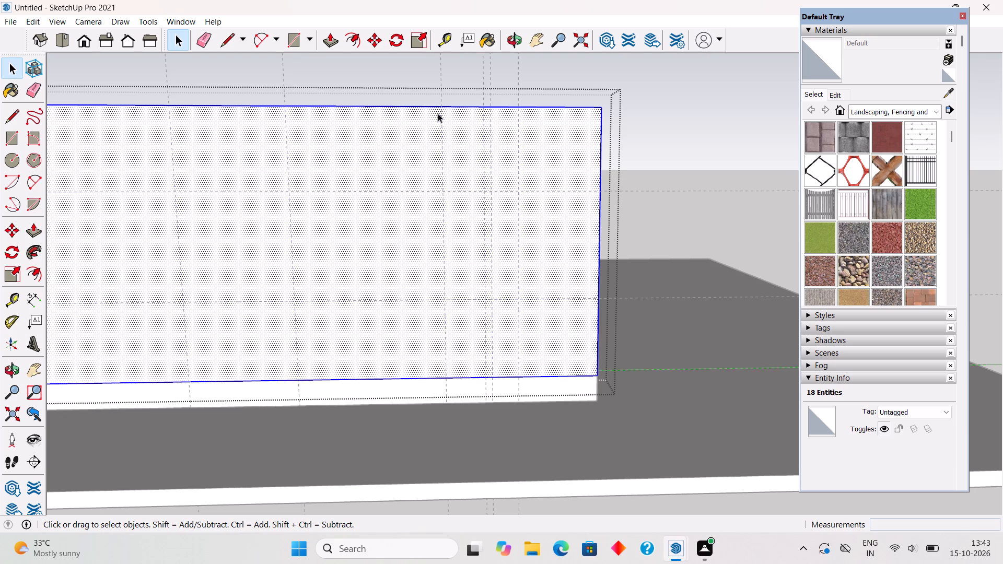
{"action": "key", "text": "r"}
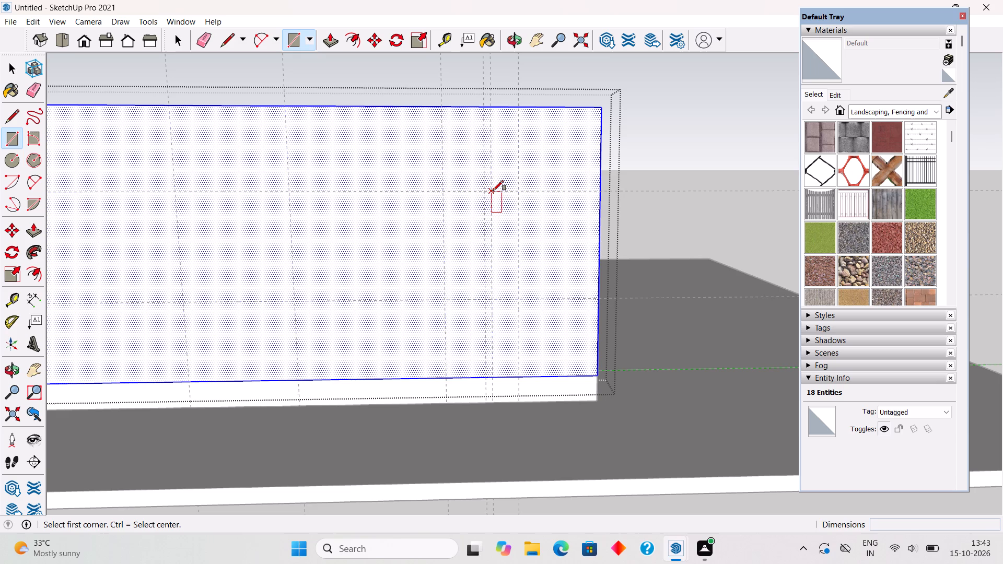
{"action": "left_click", "coordinate": [444, 191]}
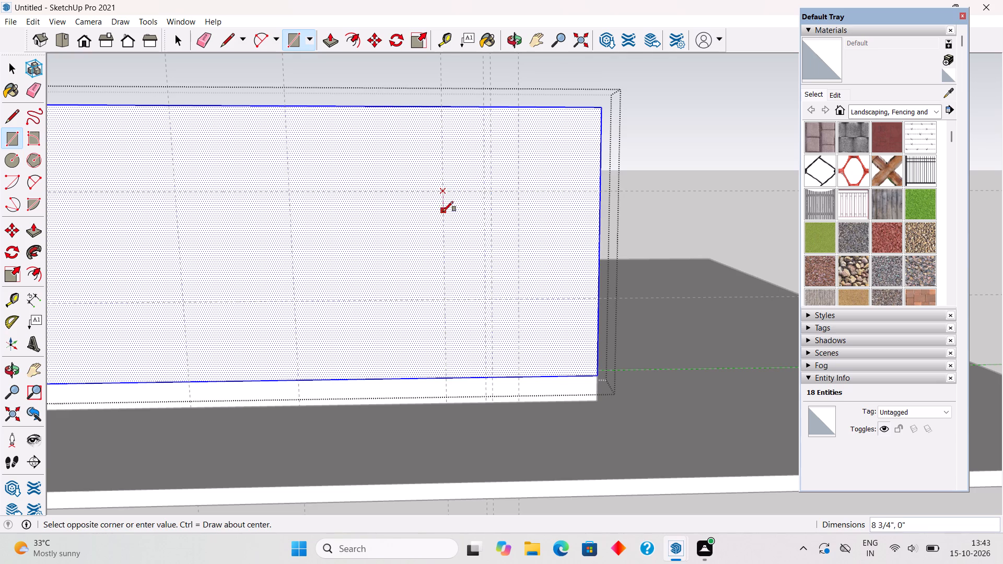
{"action": "left_click", "coordinate": [482, 300]}
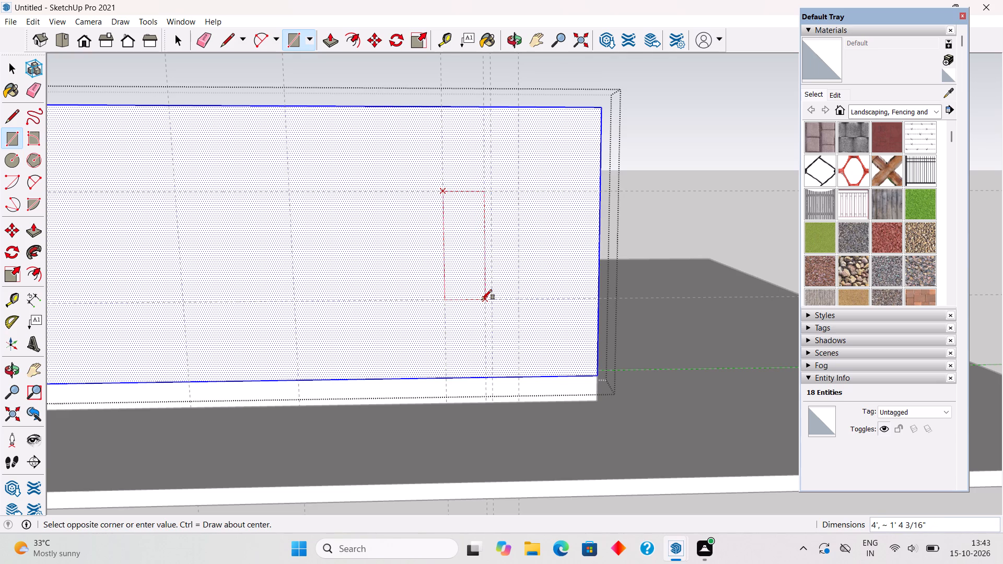
{"action": "key", "text": "space"}
Push/Pull the rectangle about 9" through the wall's thickness to cut a window opening.
{"action": "key", "text": "p"}
{"action": "left_click_drag", "start_coordinate": [470, 284], "coordinate": [463, 247]}
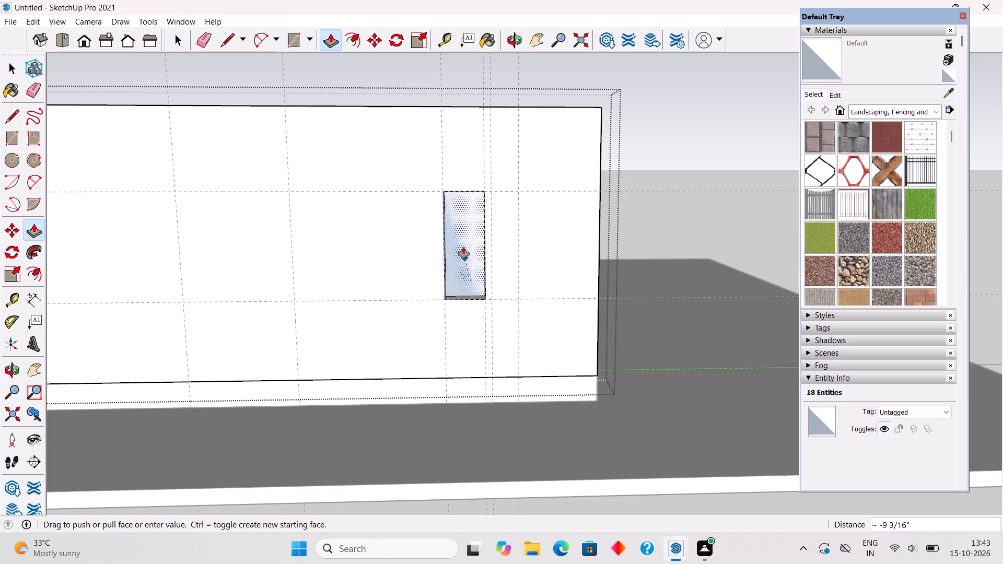
{"action": "left_click_drag", "start_coordinate": [463, 247], "coordinate": [463, 222]}
Place a vertical guide 1.5' from the 5.5'-offset vertical guide, on the side away from the window opening.
{"action": "scroll", "coordinate": [463, 222], "scroll_direction": "down", "scroll_amount": 8}
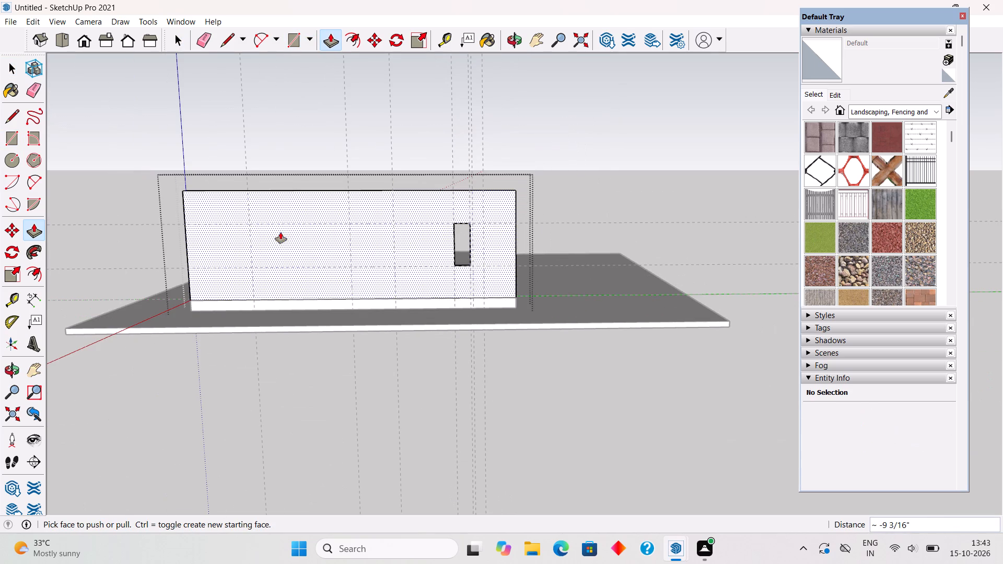
{"action": "scroll", "coordinate": [278, 229], "scroll_direction": "up", "scroll_amount": 1}
{"action": "scroll", "coordinate": [170, 244], "scroll_direction": "up", "scroll_amount": 7}
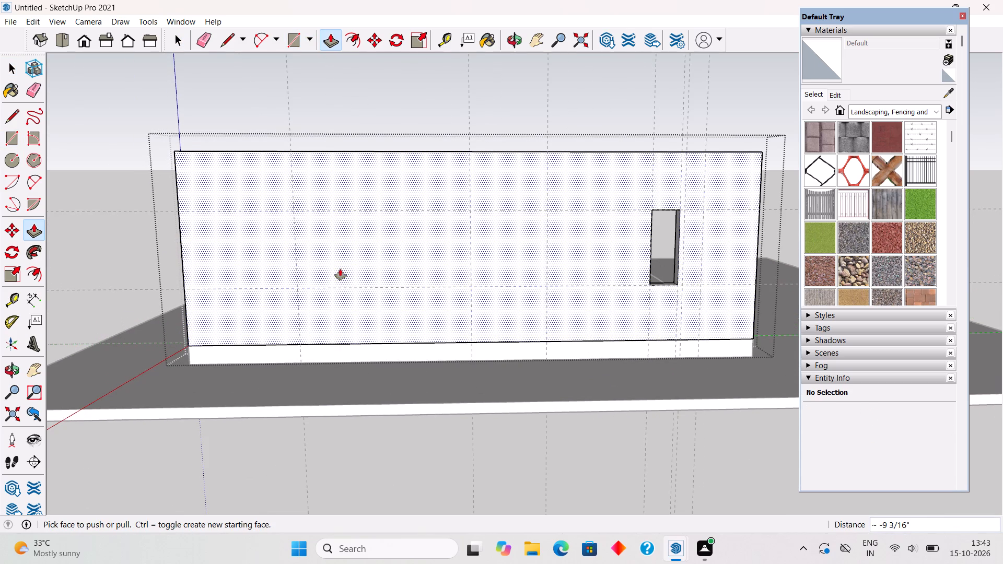
{"action": "key", "text": "space"}
{"action": "key", "text": "t"}
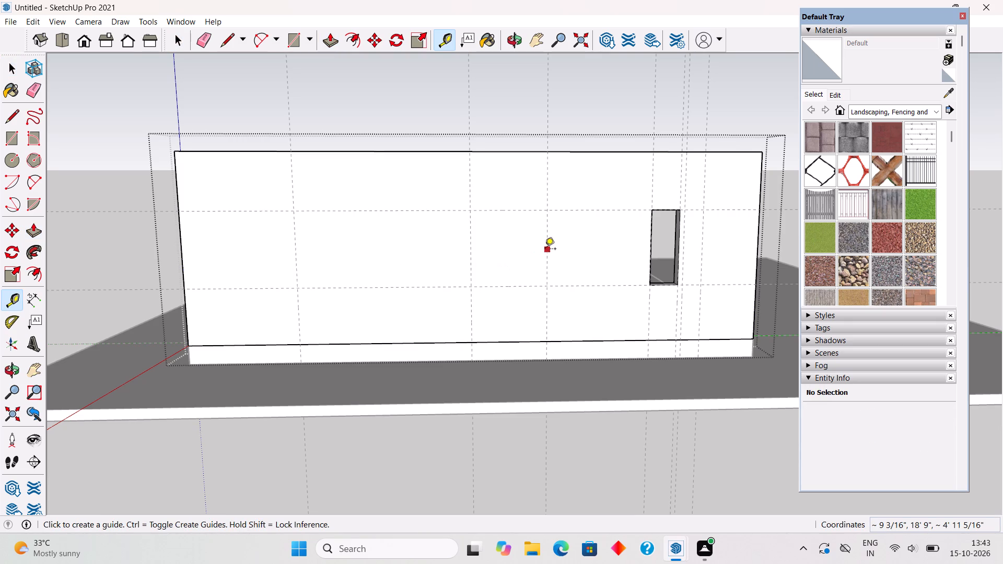
{"action": "left_click", "coordinate": [549, 250]}
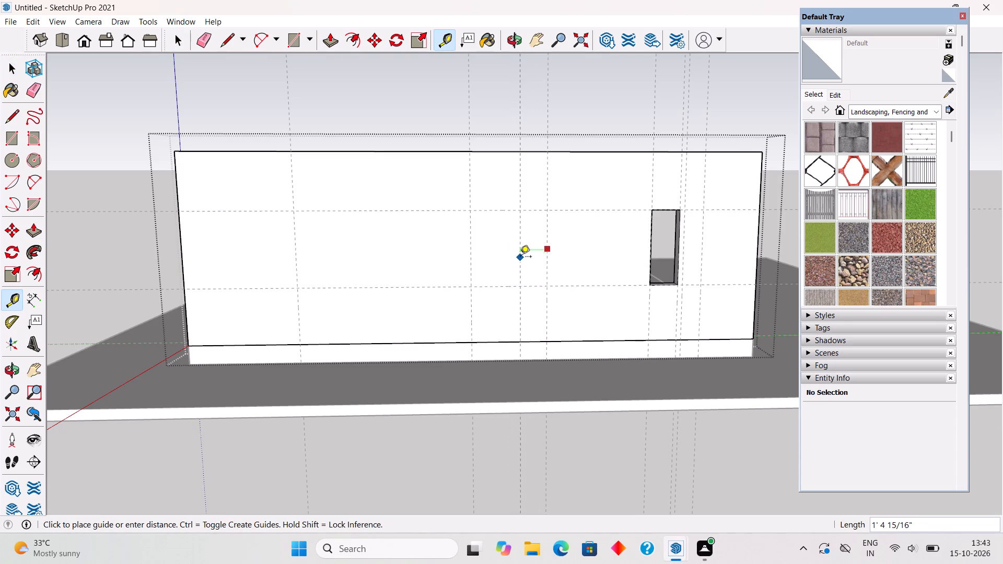
{"action": "key", "text": "1"}
{"action": "type", "text": ".5"}
{"action": "key", "text": "apostrophe"}
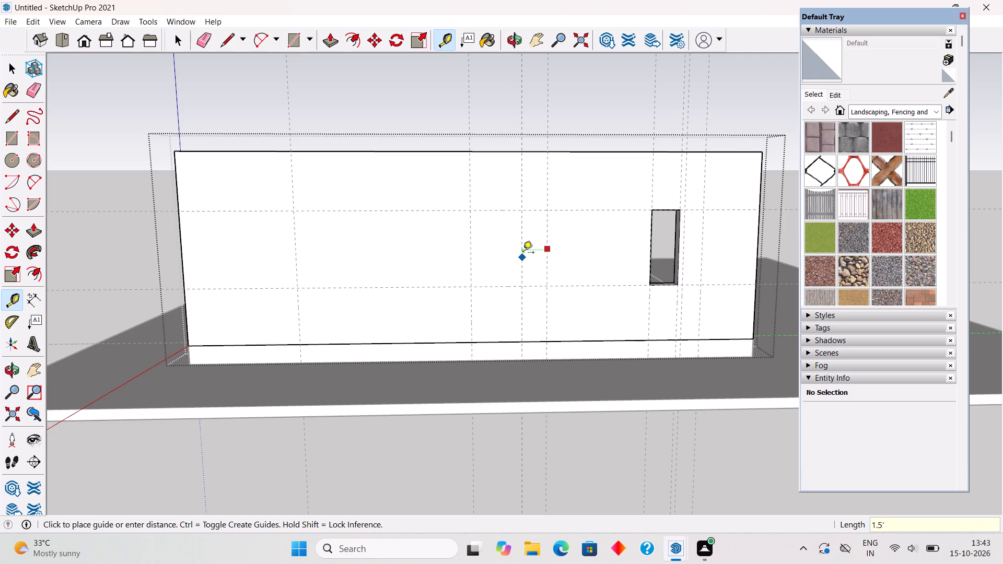
{"action": "key", "text": "Return"}
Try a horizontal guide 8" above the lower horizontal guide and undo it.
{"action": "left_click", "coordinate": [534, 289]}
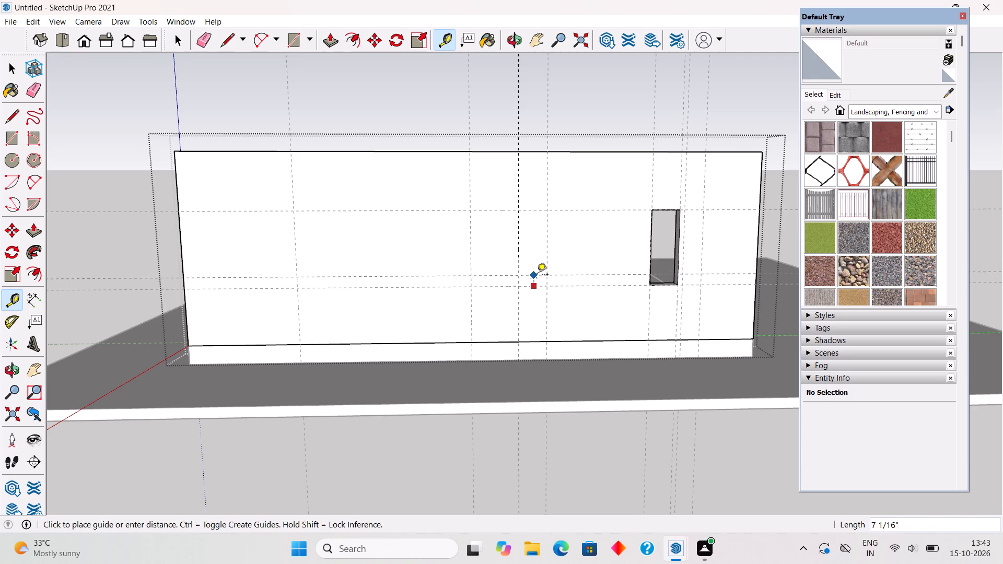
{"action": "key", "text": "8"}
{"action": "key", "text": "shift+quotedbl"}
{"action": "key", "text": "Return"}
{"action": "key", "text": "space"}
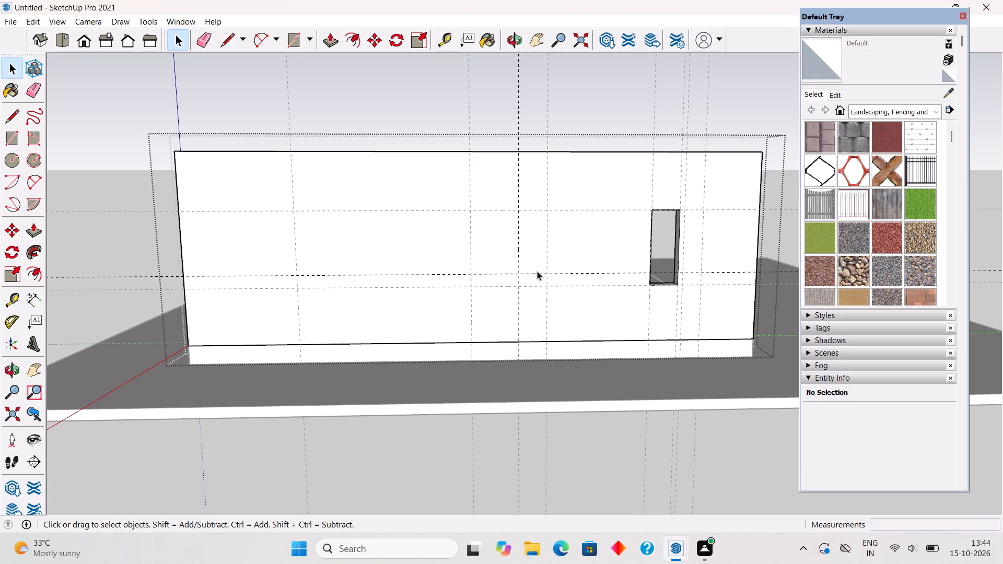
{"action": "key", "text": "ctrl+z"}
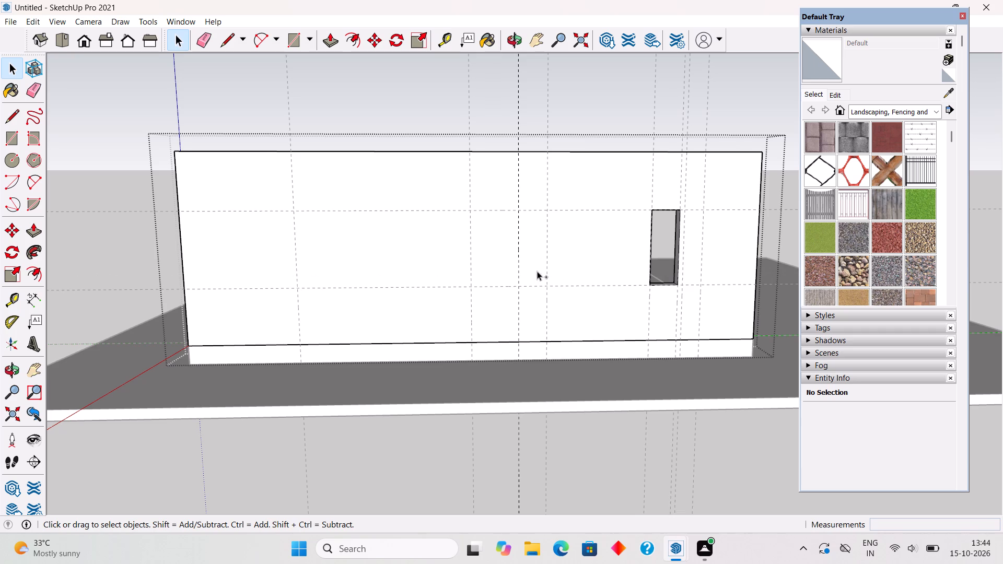
Place a horizontal guide 5" above the lower horizontal guide.
{"action": "key", "text": "t"}
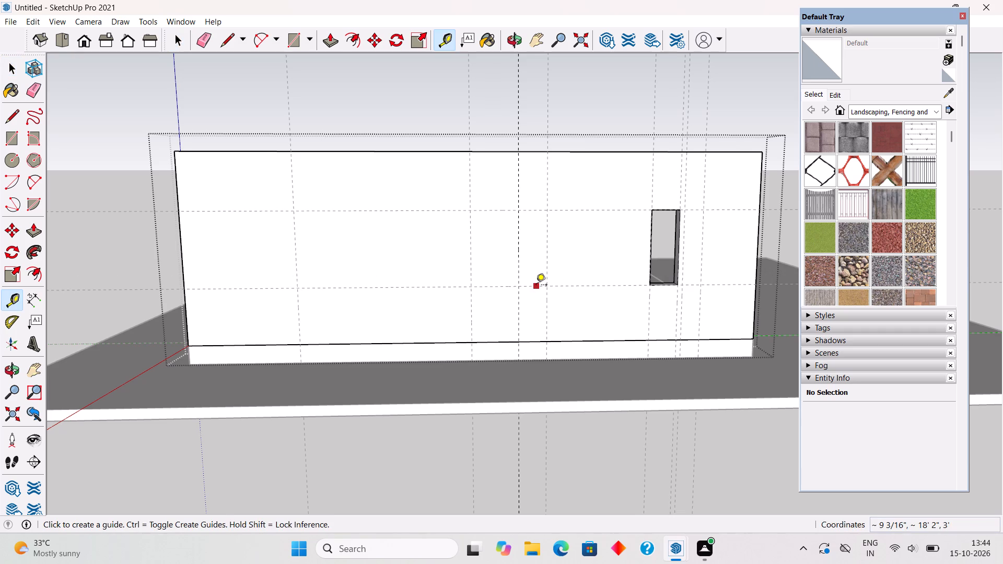
{"action": "left_click", "coordinate": [536, 286]}
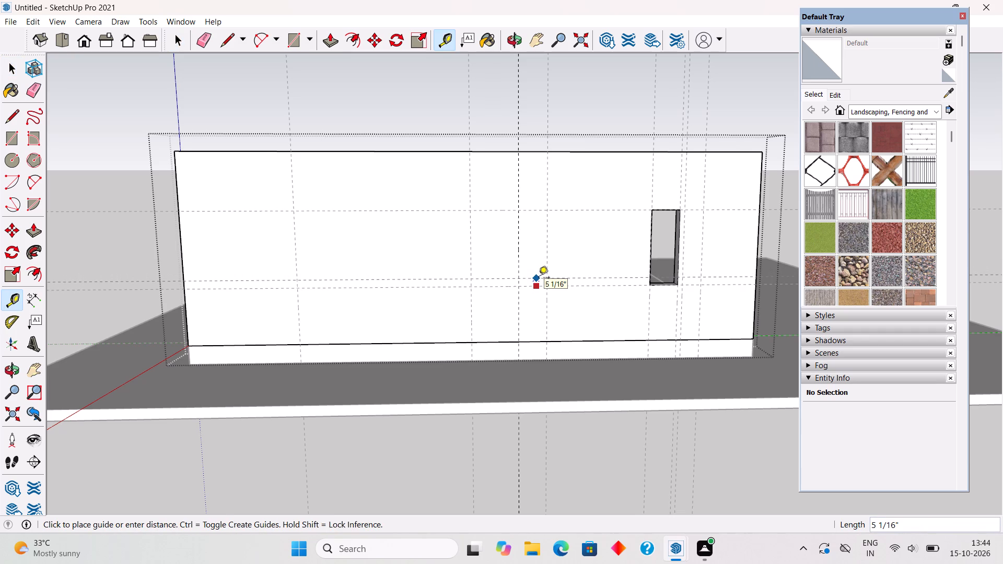
{"action": "type", "text": "5\""}
{"action": "key", "text": "Return"}
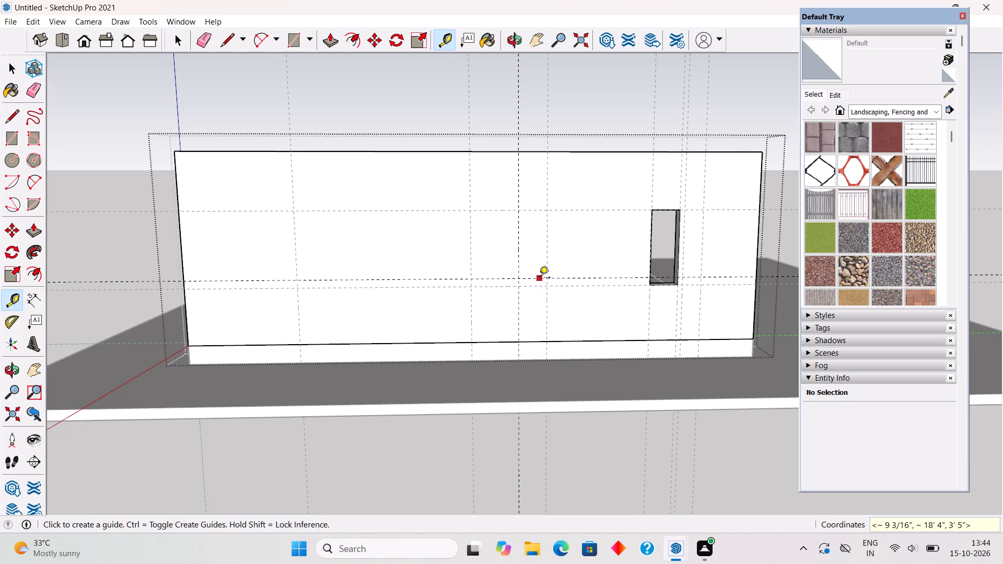
Draw a 3'7" high by 1'6" wide rectangle between the new 1.5' vertical guide pair, from the top guide to the 5" guide.
{"action": "key", "text": "r"}
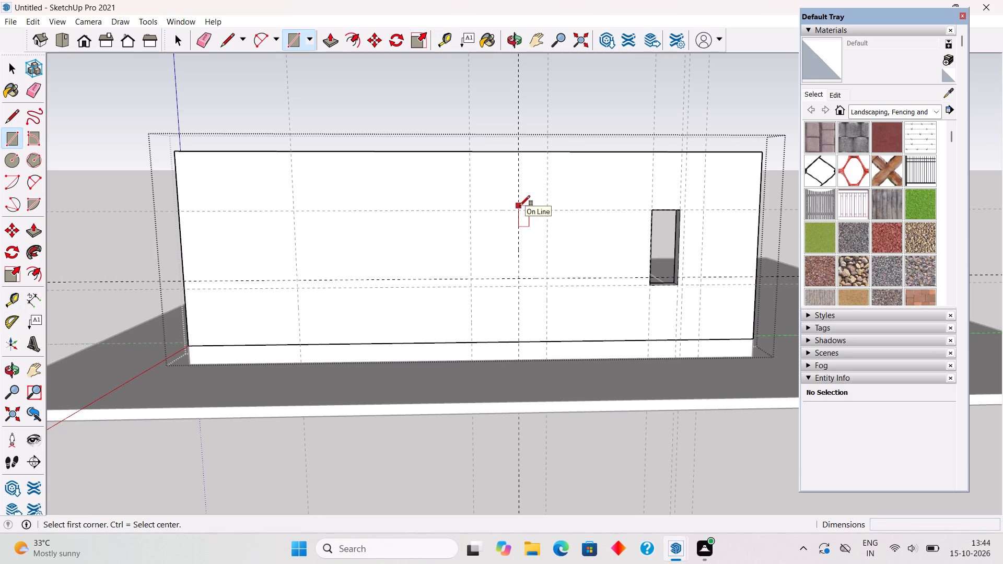
{"action": "left_click", "coordinate": [520, 211]}
{"action": "left_click", "coordinate": [549, 279]}
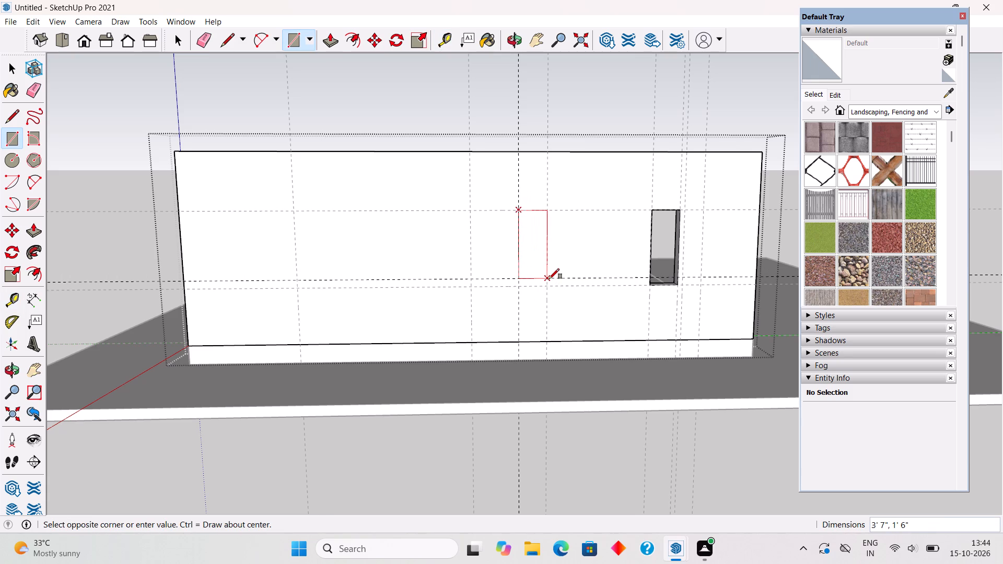
{"action": "key", "text": "space"}
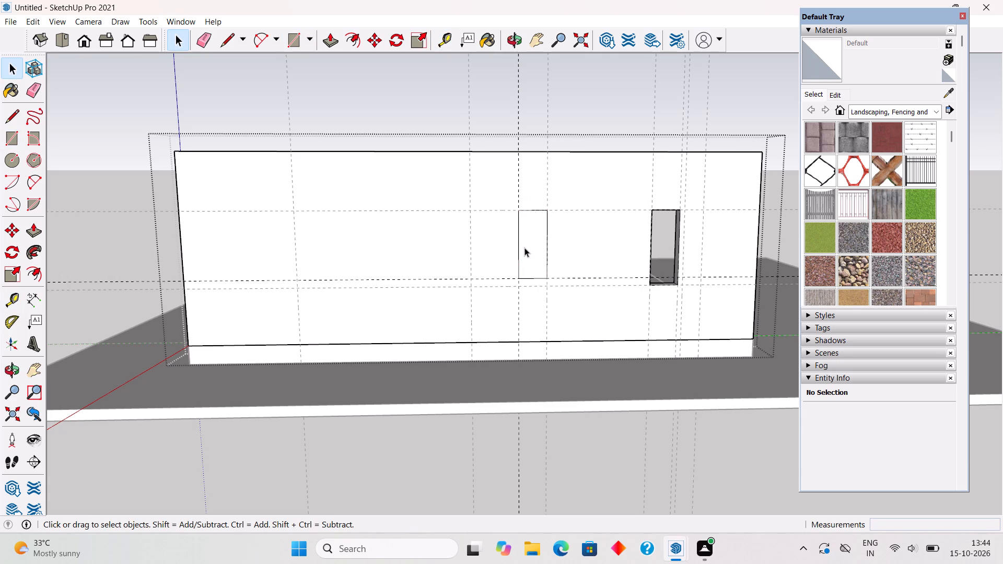
Push the 3'7" by 1'6" rectangle through the full wall thickness to cut a second window opening.
{"action": "left_click", "coordinate": [524, 248]}
{"action": "key", "text": "p"}
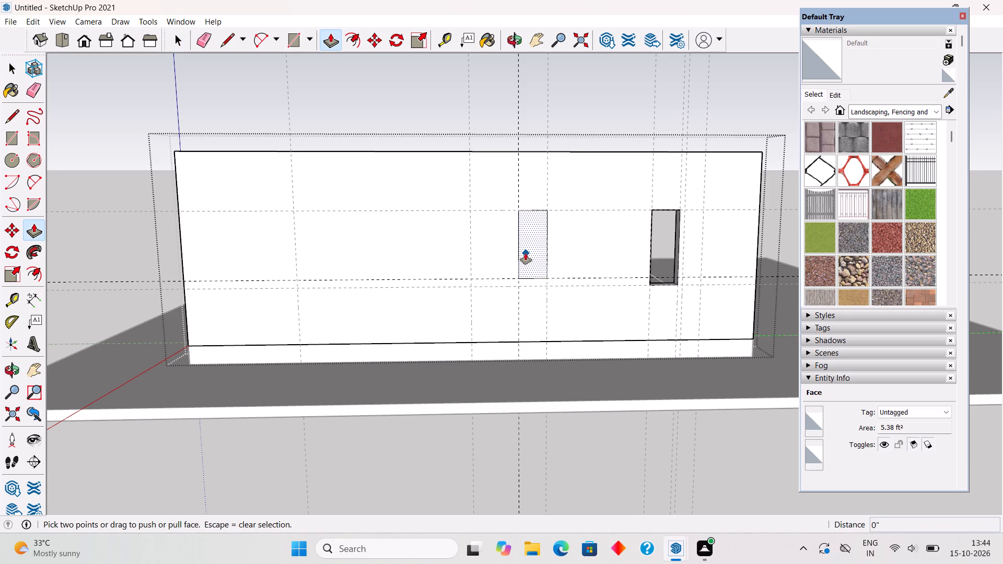
{"action": "left_click_drag", "start_coordinate": [533, 258], "coordinate": [533, 224]}
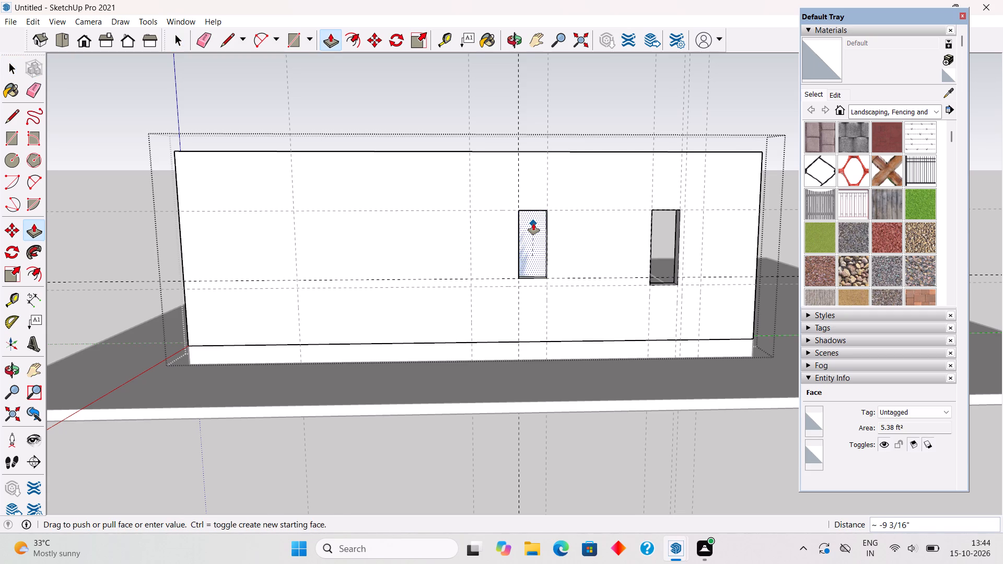
{"action": "key", "text": "space"}
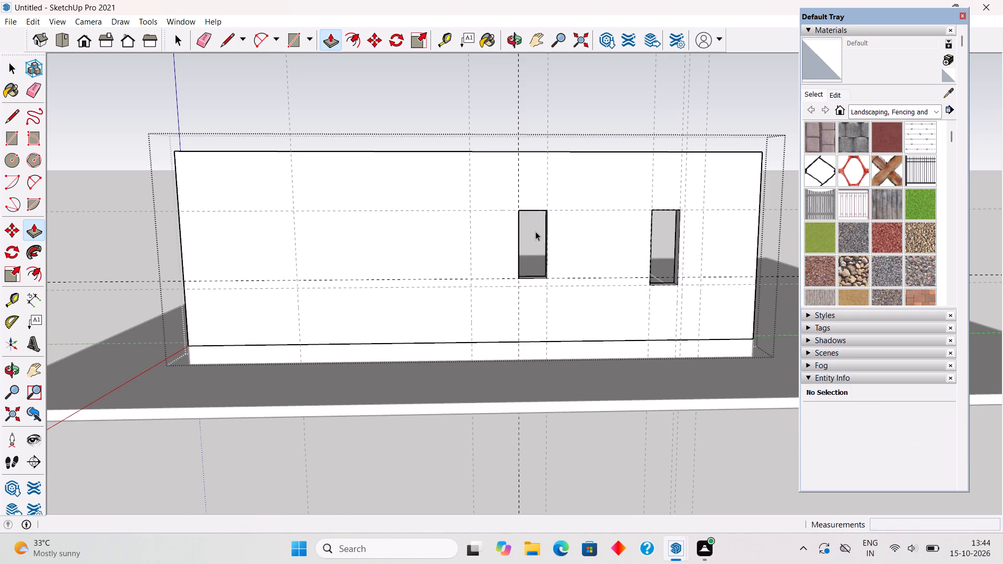
{"action": "scroll", "coordinate": [535, 231], "scroll_direction": "down", "scroll_amount": 5}
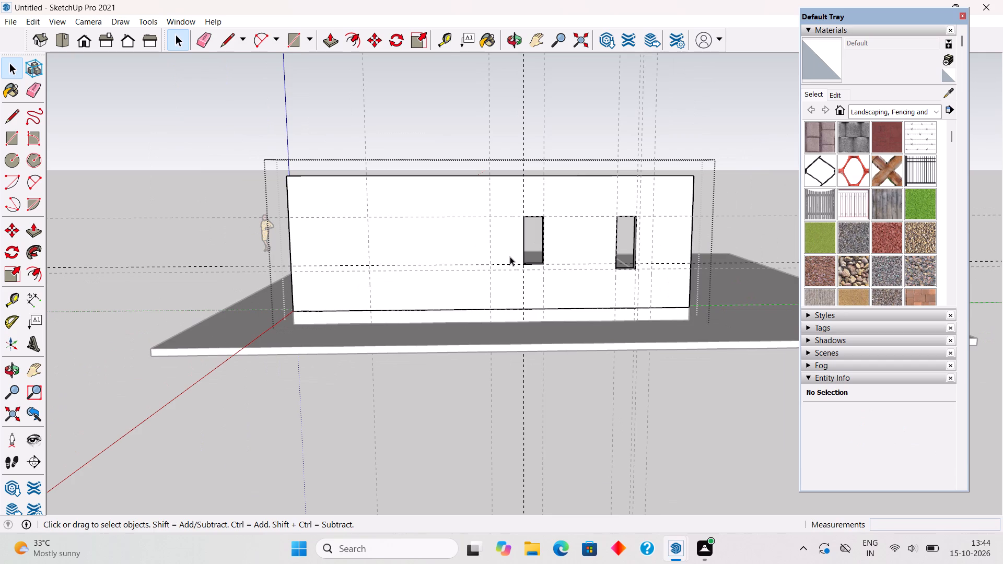
Push in the end face farthest from the window openings by 5'9", shortening the wall to the vertical guide, and leave the wall group.
{"action": "middle_click_drag", "start_coordinate": [228, 286], "coordinate": [413, 311]}
{"action": "scroll", "coordinate": [413, 311], "scroll_direction": "down", "scroll_amount": 9}
{"action": "middle_click_drag", "start_coordinate": [462, 356], "coordinate": [587, 326]}
{"action": "scroll", "coordinate": [592, 325], "scroll_direction": "up", "scroll_amount": 4}
{"action": "scroll", "coordinate": [570, 241], "scroll_direction": "up", "scroll_amount": 8}
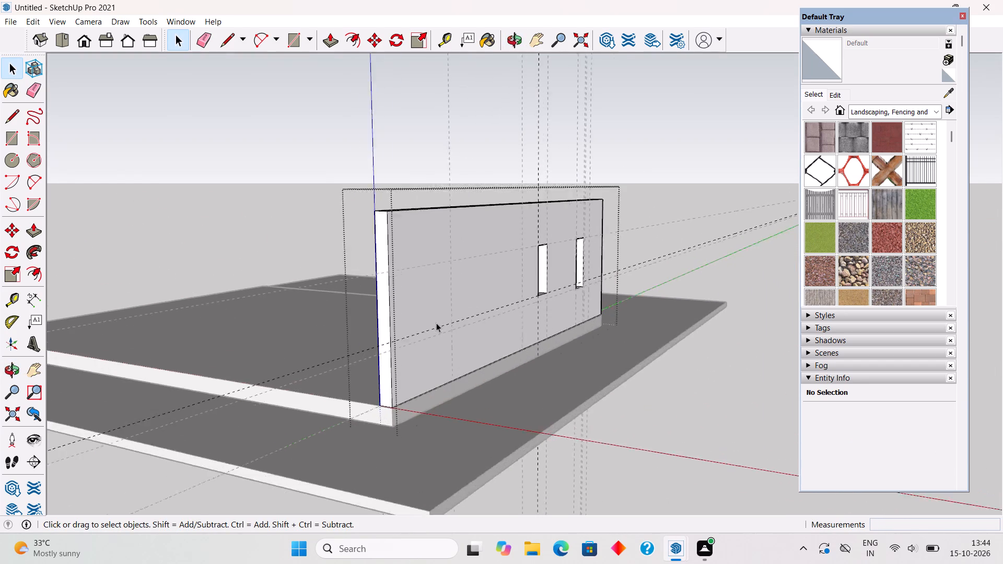
{"action": "scroll", "coordinate": [436, 323], "scroll_direction": "up", "scroll_amount": 2}
{"action": "triple_click", "coordinate": [357, 344]}
{"action": "key", "text": "p"}
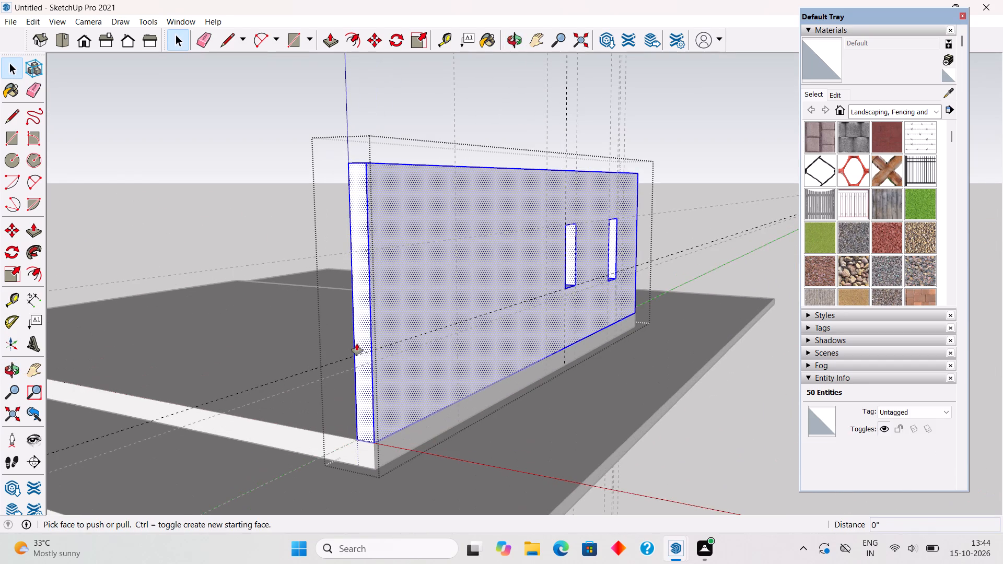
{"action": "left_click", "coordinate": [363, 340]}
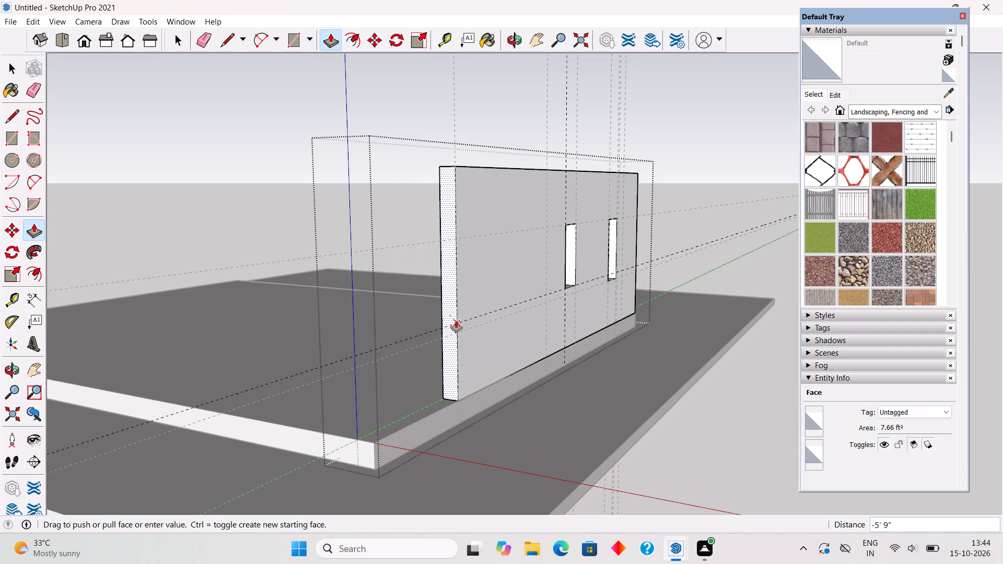
{"action": "left_click", "coordinate": [456, 324]}
{"action": "key", "text": "space"}
{"action": "left_click", "coordinate": [709, 218]}
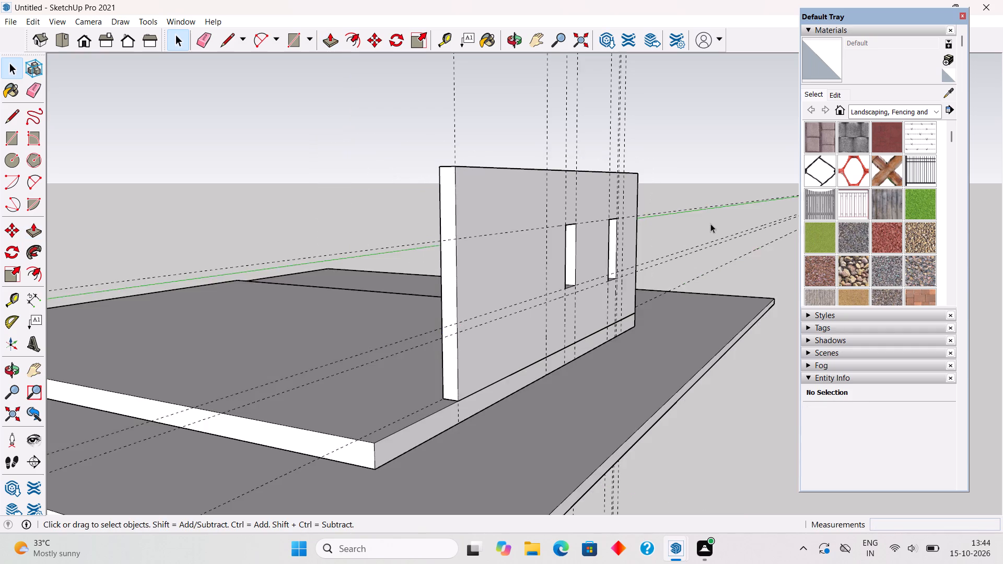
Place a horizontal guide 1' below the guide along the tops of the window openings.
{"action": "middle_click_drag", "start_coordinate": [671, 280], "coordinate": [479, 355]}
{"action": "scroll", "coordinate": [473, 355], "scroll_direction": "down", "scroll_amount": 3}
{"action": "middle_click_drag", "start_coordinate": [502, 380], "coordinate": [417, 295]}
{"action": "scroll", "coordinate": [417, 295], "scroll_direction": "down", "scroll_amount": 2}
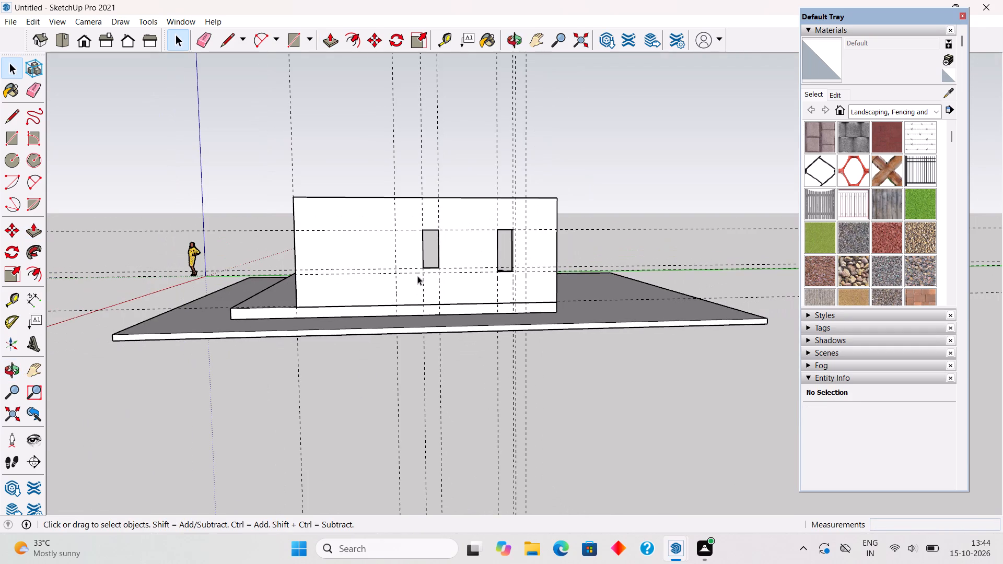
{"action": "scroll", "coordinate": [552, 236], "scroll_direction": "up", "scroll_amount": 7}
{"action": "scroll", "coordinate": [511, 196], "scroll_direction": "up", "scroll_amount": 6}
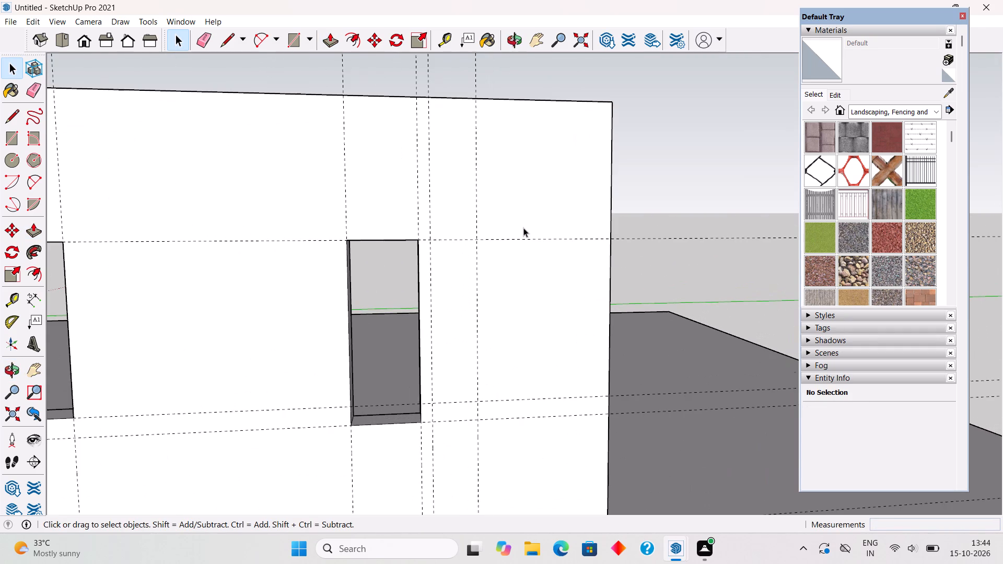
{"action": "scroll", "coordinate": [523, 228], "scroll_direction": "up", "scroll_amount": 1}
{"action": "key", "text": "t"}
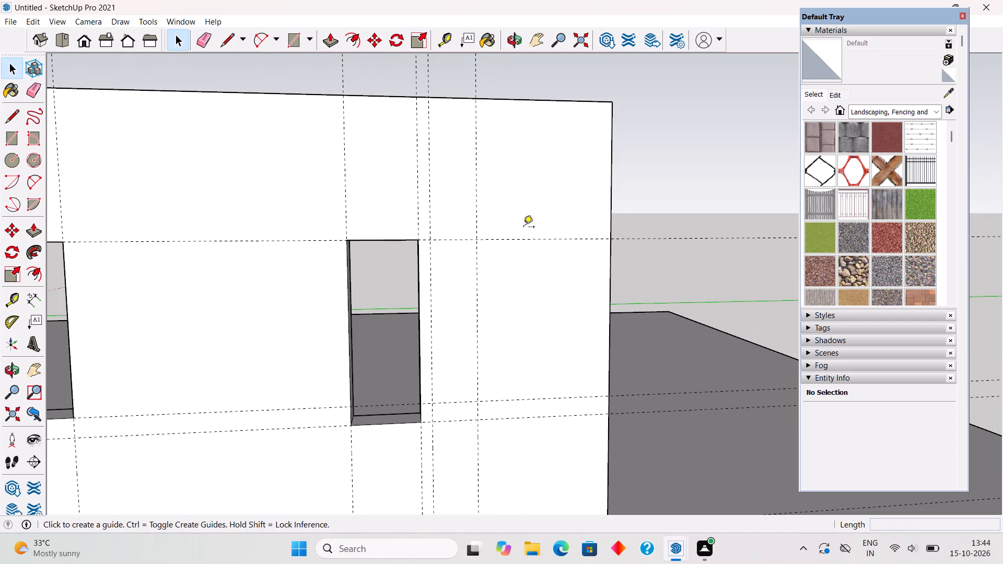
{"action": "left_click", "coordinate": [591, 237]}
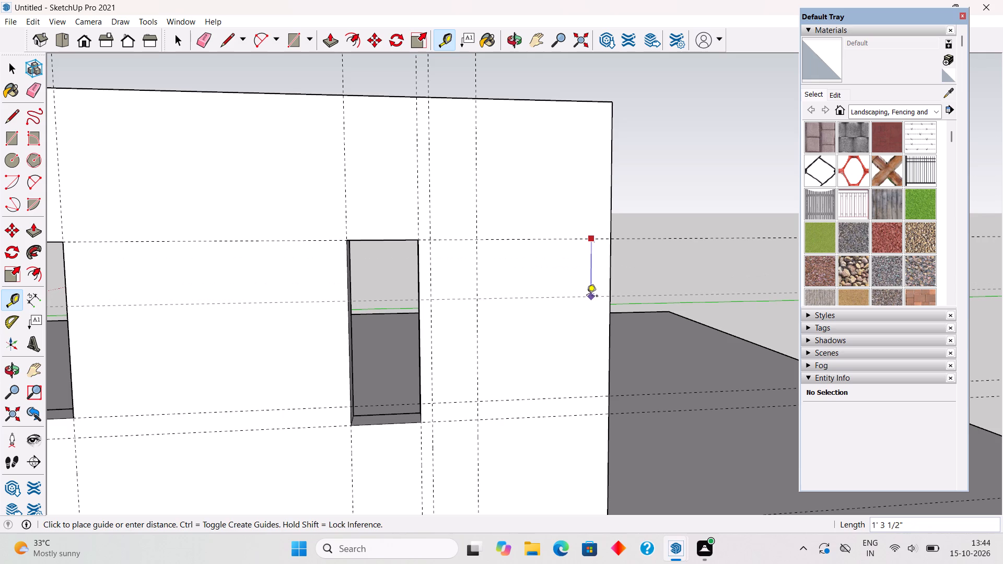
{"action": "type", "text": "1'"}
{"action": "key", "text": "Return"}
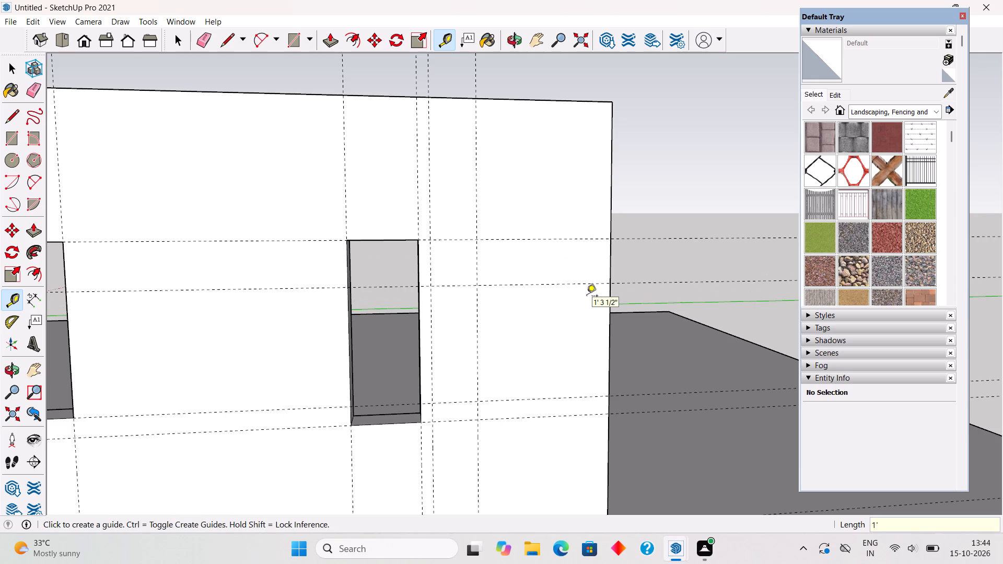
Place a vertical guide 1' in from the wall's end edge nearest the window openings.
{"action": "left_click", "coordinate": [608, 266]}
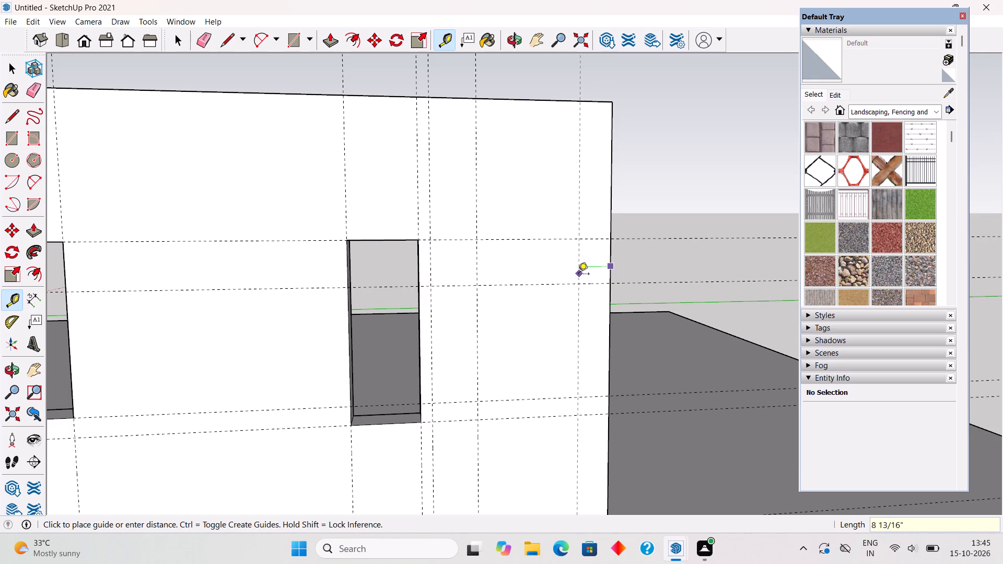
{"action": "type", "text": "1'"}
{"action": "key", "text": "Return"}
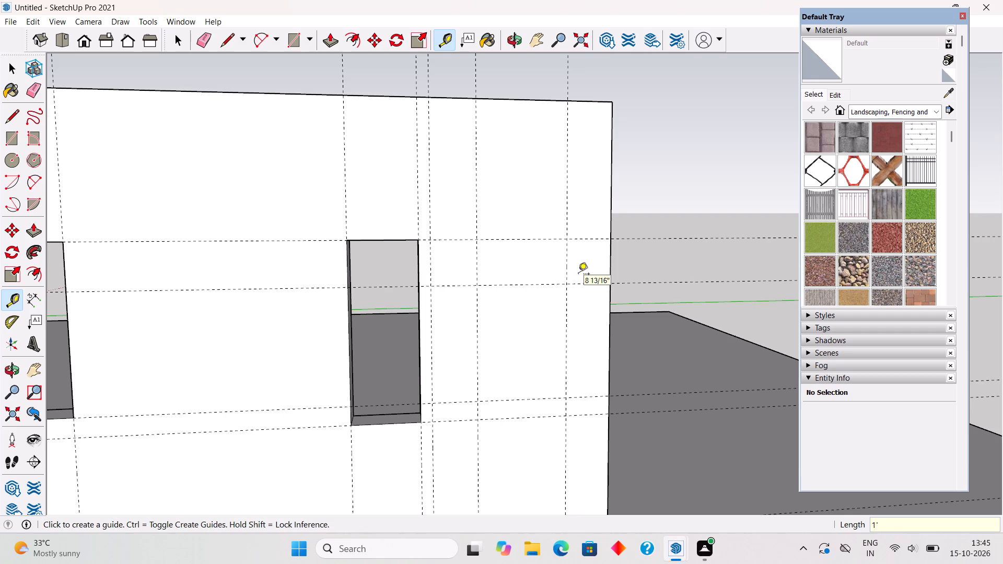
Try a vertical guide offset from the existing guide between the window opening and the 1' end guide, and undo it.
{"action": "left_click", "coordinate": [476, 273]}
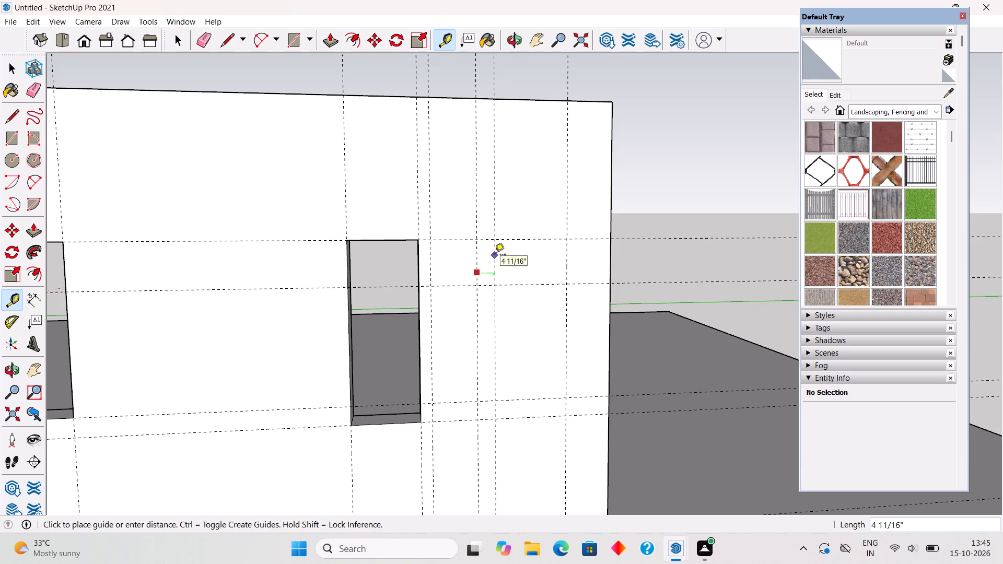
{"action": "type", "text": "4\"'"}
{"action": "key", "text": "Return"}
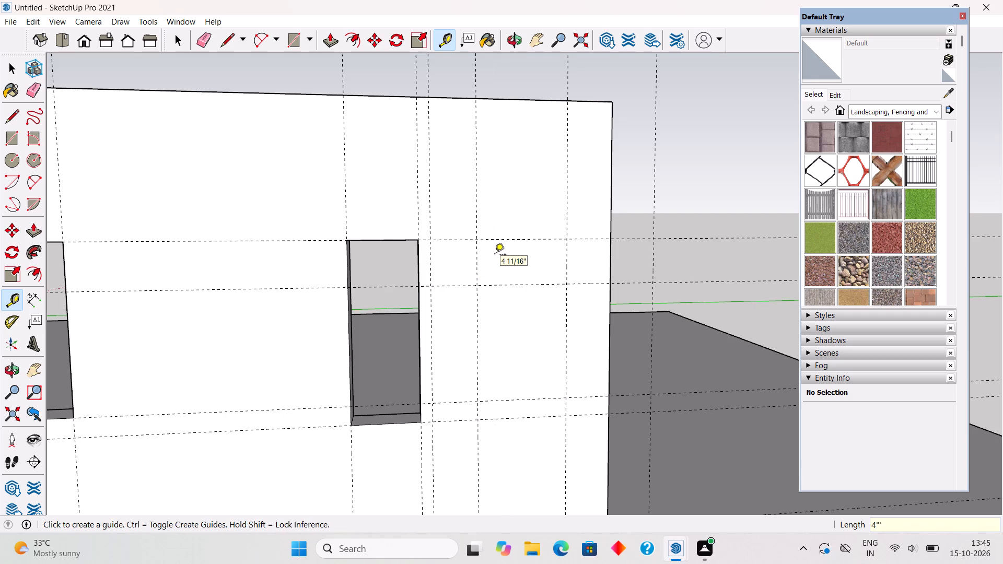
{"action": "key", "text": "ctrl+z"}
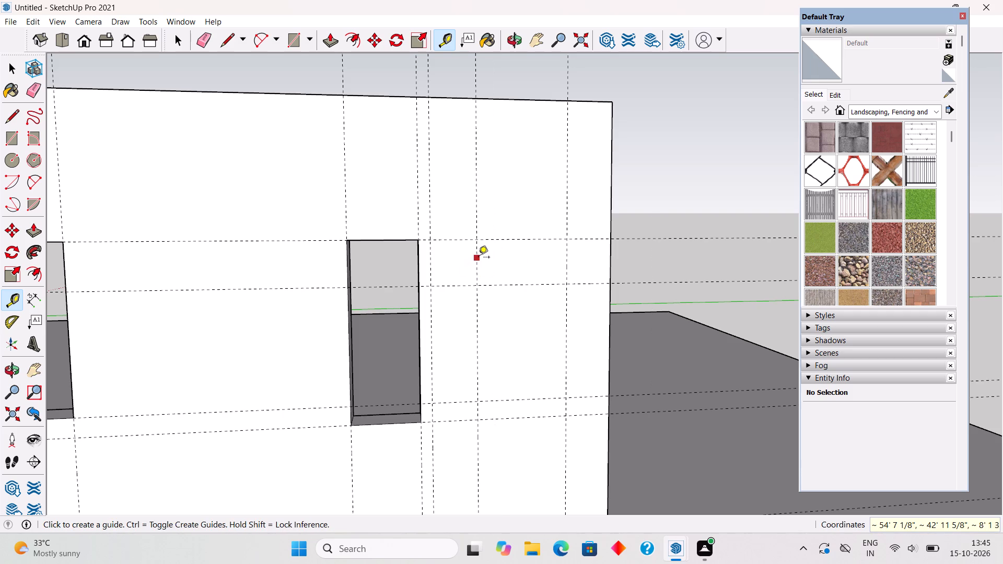
Place a vertical guide 4" from the existing guide beside the window opening, towards the nearer wall end.
{"action": "left_click", "coordinate": [479, 258]}
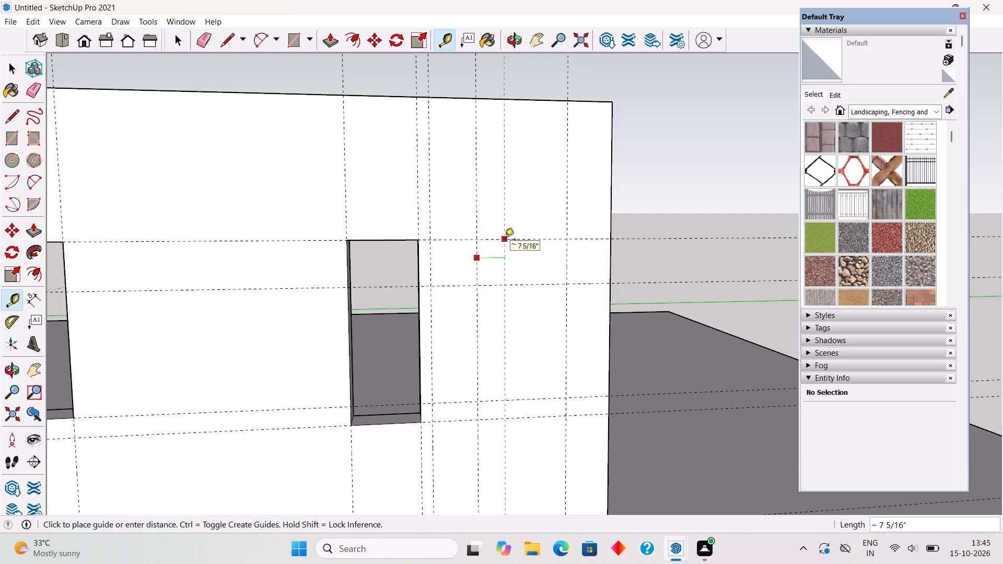
{"action": "key", "text": "4"}
{"action": "key", "text": "shift+quotedbl"}
{"action": "key", "text": "Return"}
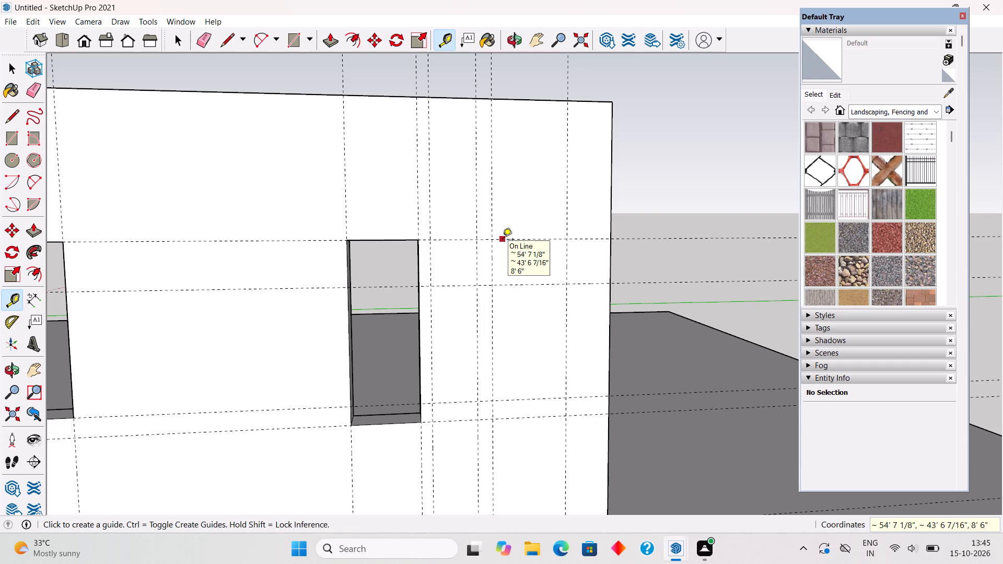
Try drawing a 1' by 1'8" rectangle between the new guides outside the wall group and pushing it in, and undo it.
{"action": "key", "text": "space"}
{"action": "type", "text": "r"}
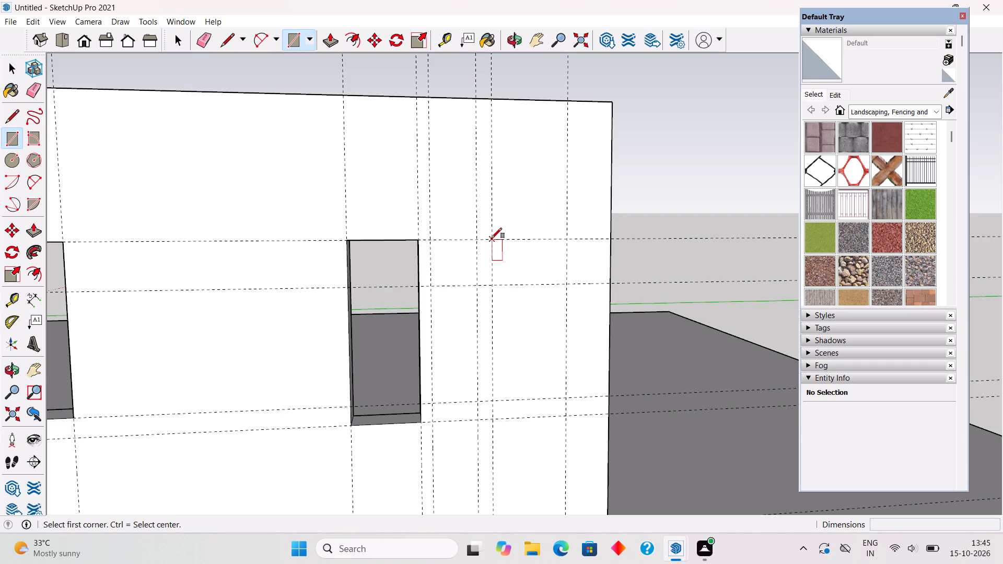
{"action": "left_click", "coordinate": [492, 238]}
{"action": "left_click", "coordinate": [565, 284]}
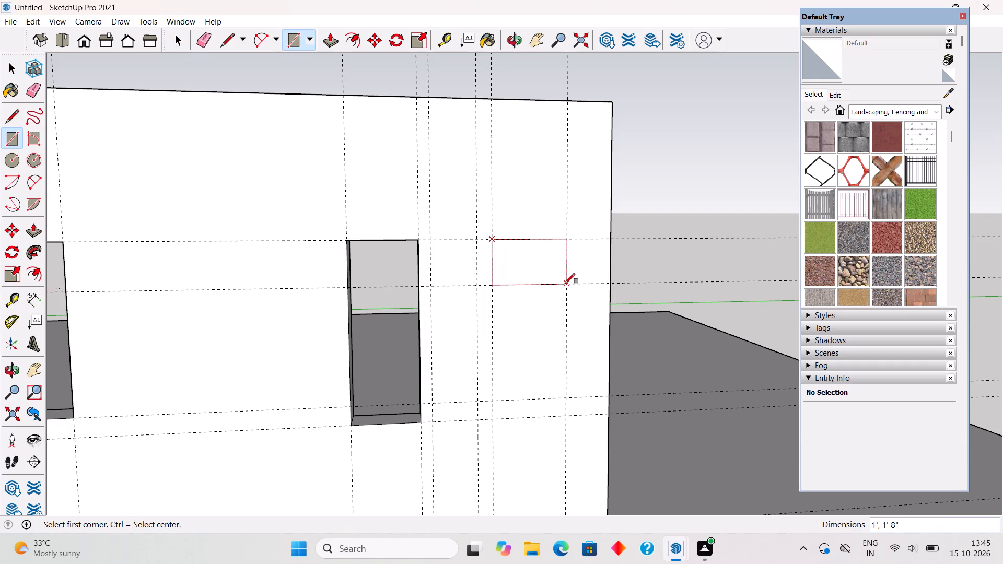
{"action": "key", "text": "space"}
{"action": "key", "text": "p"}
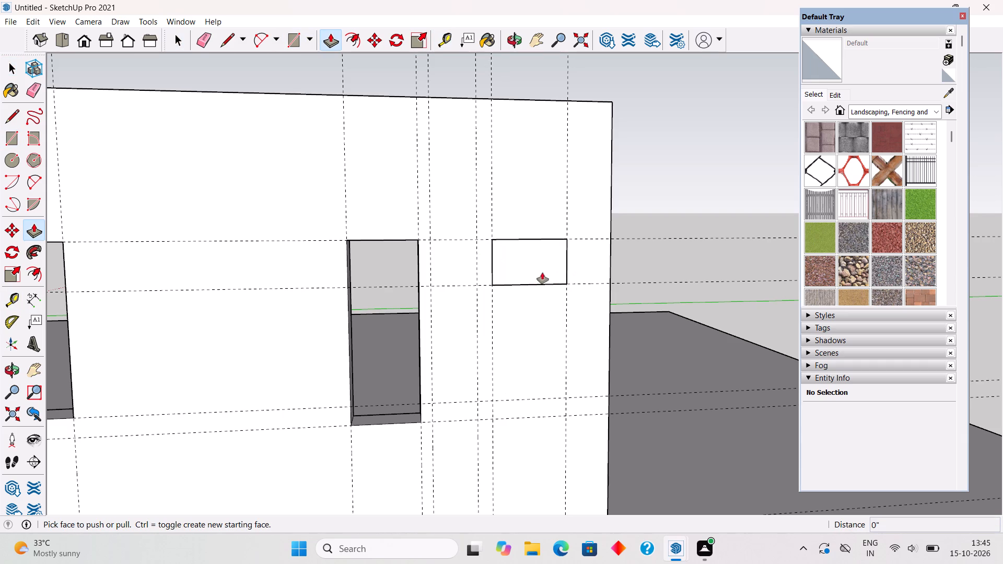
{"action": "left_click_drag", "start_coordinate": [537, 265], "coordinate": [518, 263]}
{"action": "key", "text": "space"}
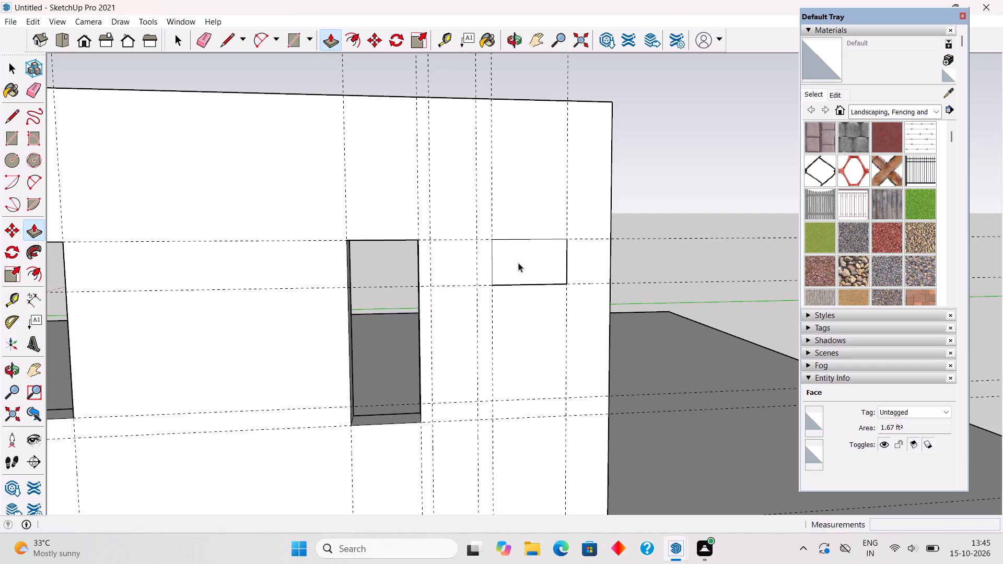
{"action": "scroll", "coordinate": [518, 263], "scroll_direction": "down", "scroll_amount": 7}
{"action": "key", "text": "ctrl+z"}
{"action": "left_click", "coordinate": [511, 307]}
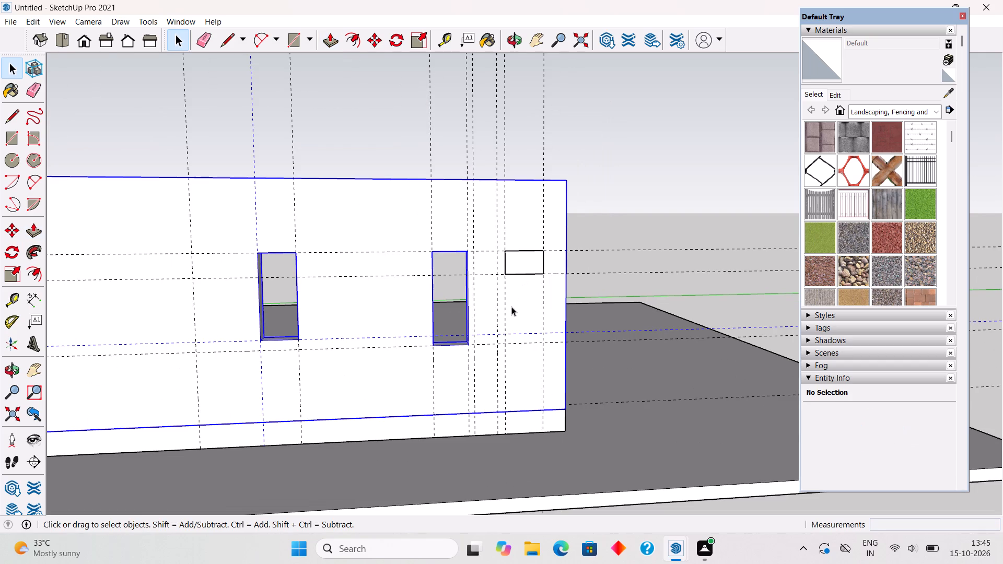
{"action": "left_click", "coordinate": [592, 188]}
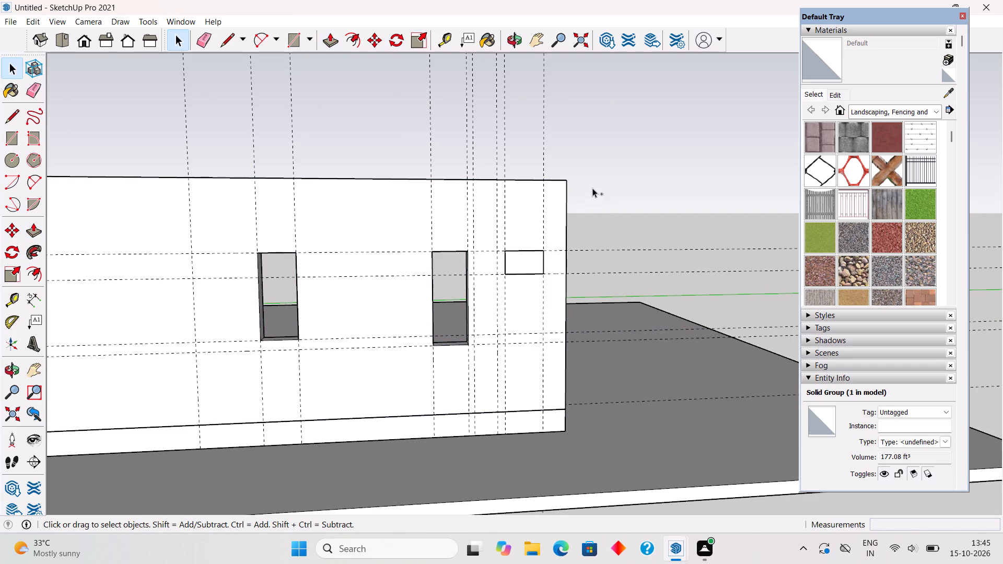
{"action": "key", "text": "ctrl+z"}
Inside the wall group, draw a 1' high rectangle below the top guide, from the 4" guide to about the 1' end guide.
{"action": "triple_click", "coordinate": [517, 298]}
{"action": "scroll", "coordinate": [521, 252], "scroll_direction": "up", "scroll_amount": 2}
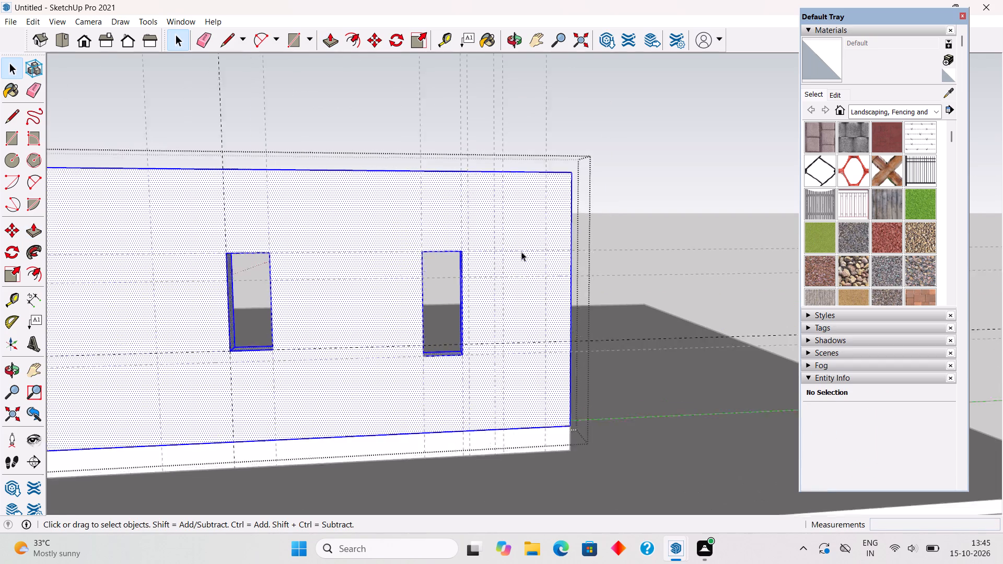
{"action": "scroll", "coordinate": [521, 252], "scroll_direction": "up", "scroll_amount": 6}
{"action": "key", "text": "r"}
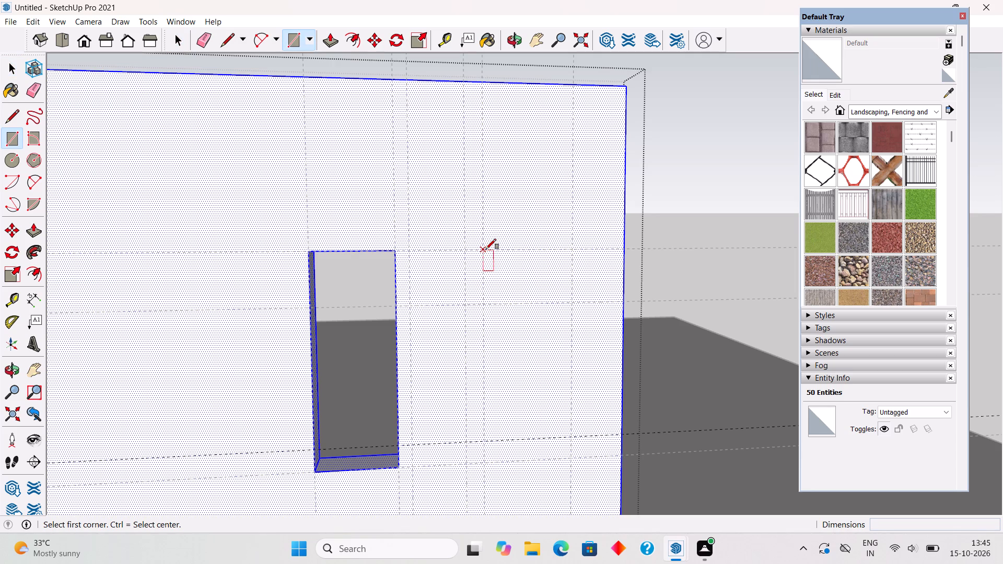
{"action": "left_click", "coordinate": [485, 249]}
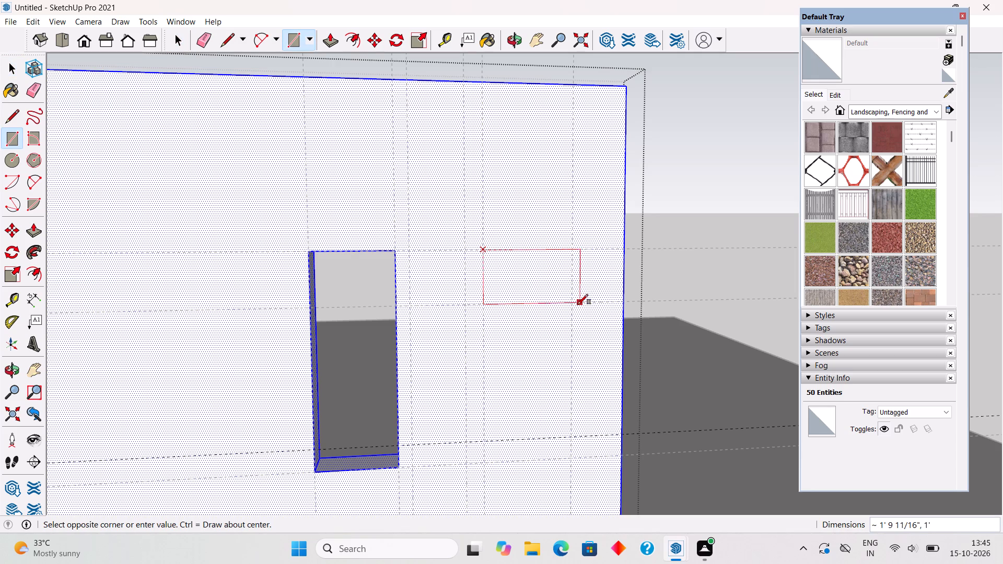
{"action": "left_click", "coordinate": [576, 303]}
Push the small 1' high rectangle through the wall thickness to cut a high opening, and leave the wall group.
{"action": "key", "text": "space"}
{"action": "key", "text": "p"}
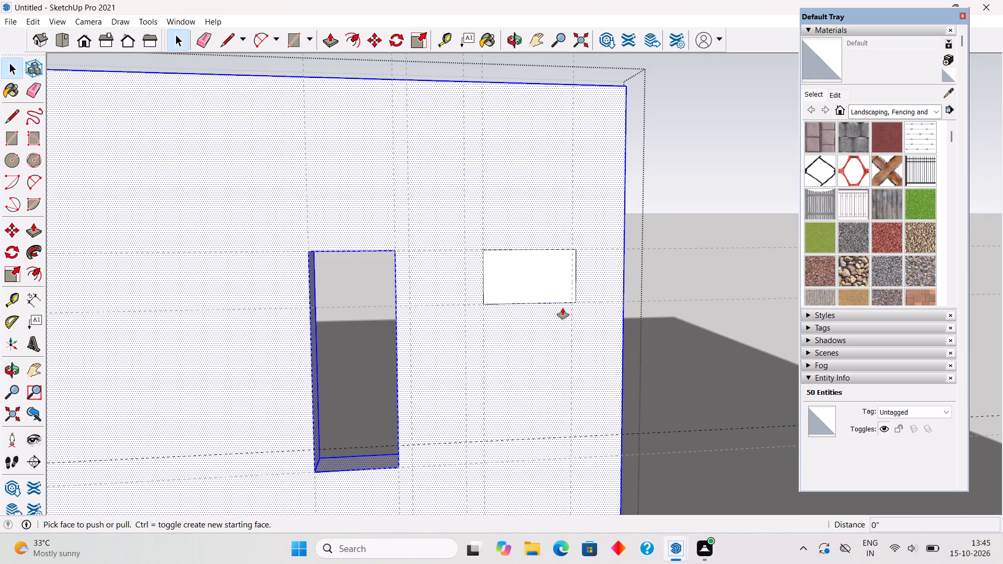
{"action": "left_click_drag", "start_coordinate": [534, 284], "coordinate": [494, 268]}
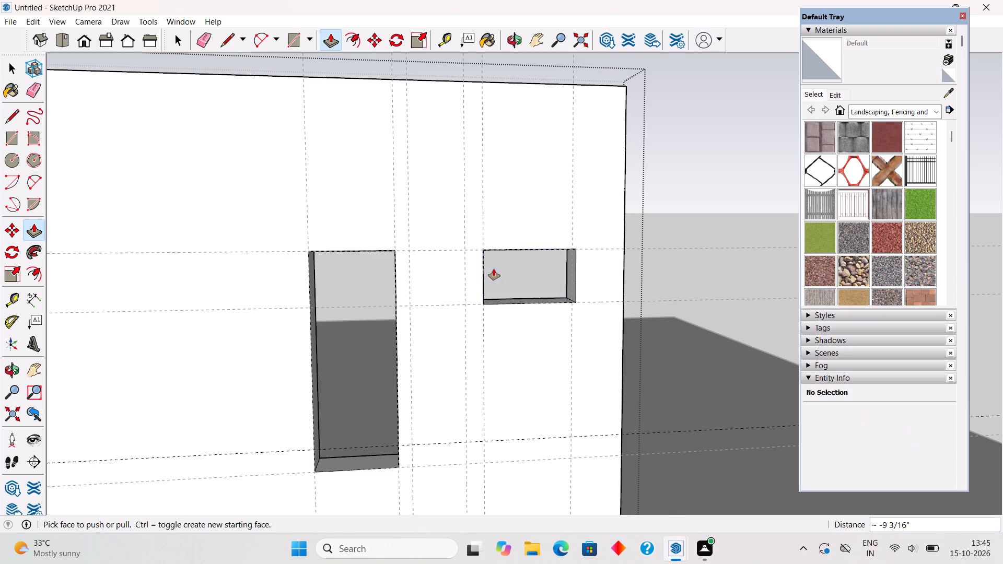
{"action": "key", "text": "space"}
{"action": "scroll", "coordinate": [494, 269], "scroll_direction": "down", "scroll_amount": 9}
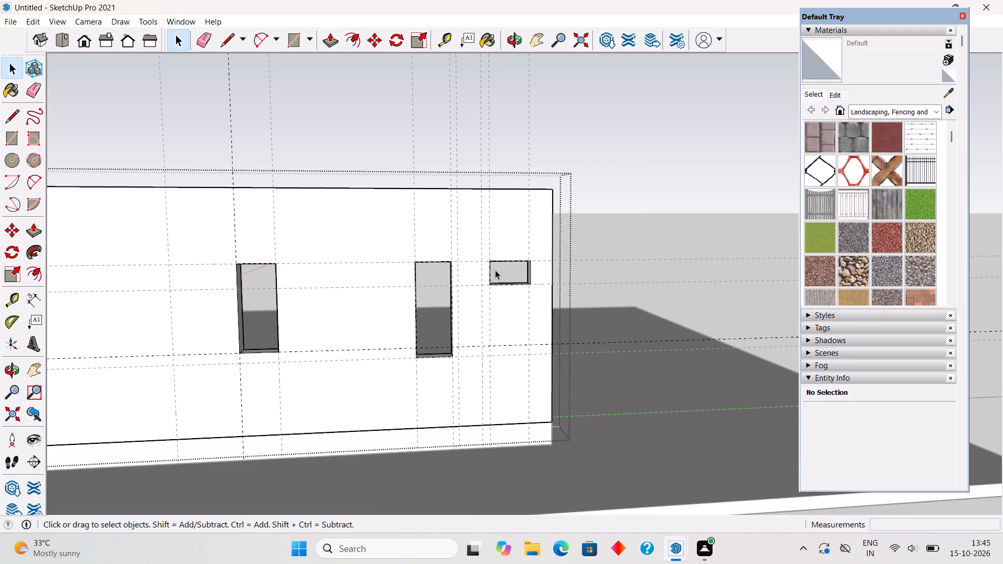
{"action": "left_click", "coordinate": [634, 203]}
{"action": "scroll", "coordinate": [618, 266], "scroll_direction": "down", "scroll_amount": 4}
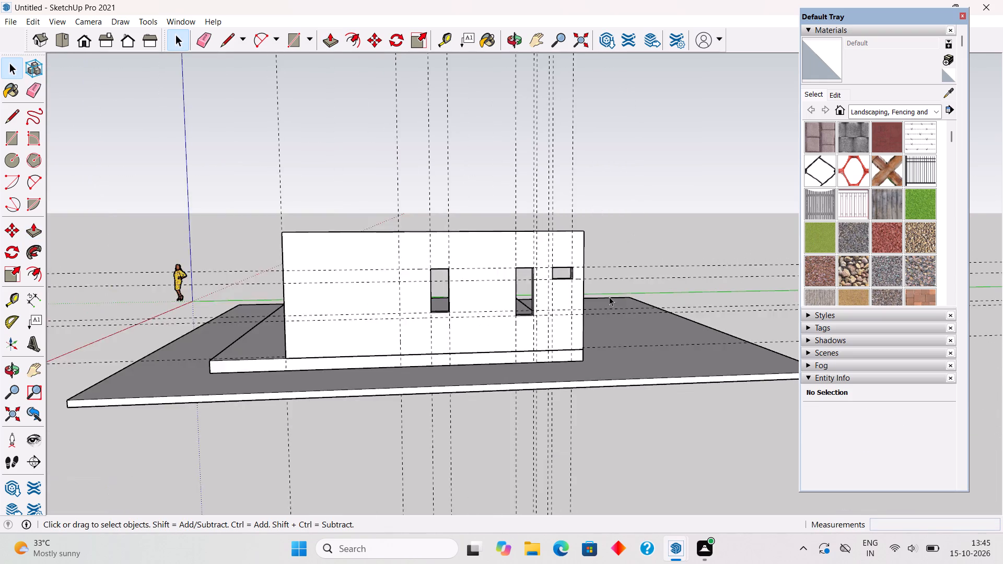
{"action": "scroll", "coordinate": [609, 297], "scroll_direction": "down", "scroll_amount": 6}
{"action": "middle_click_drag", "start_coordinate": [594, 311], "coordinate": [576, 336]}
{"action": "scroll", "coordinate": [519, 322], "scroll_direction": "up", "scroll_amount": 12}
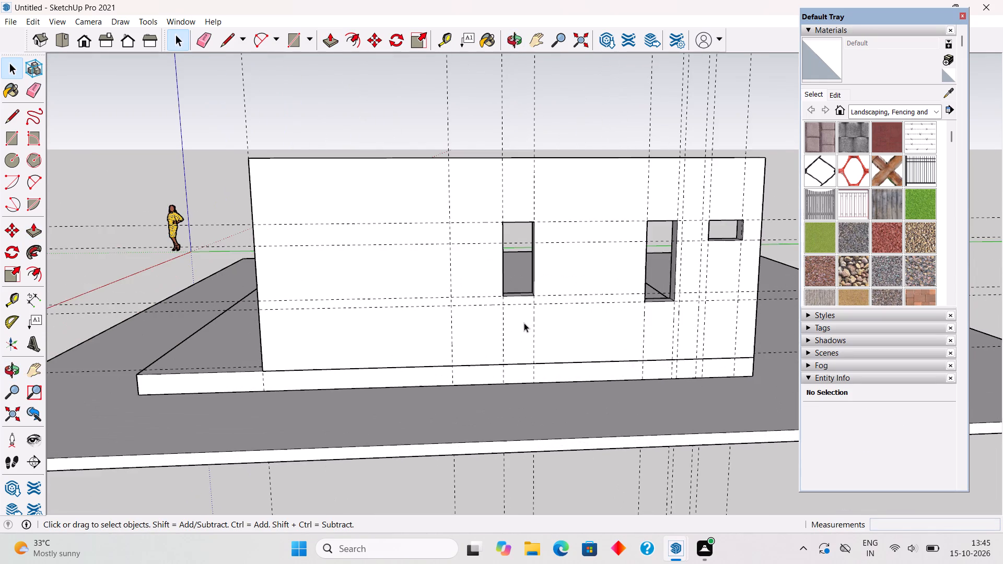
Draw a 3'7" by 1'6" rectangle covering the narrow window opening farthest from the small high opening, corner to corner.
{"action": "scroll", "coordinate": [524, 321], "scroll_direction": "up", "scroll_amount": 3}
{"action": "scroll", "coordinate": [498, 265], "scroll_direction": "up", "scroll_amount": 4}
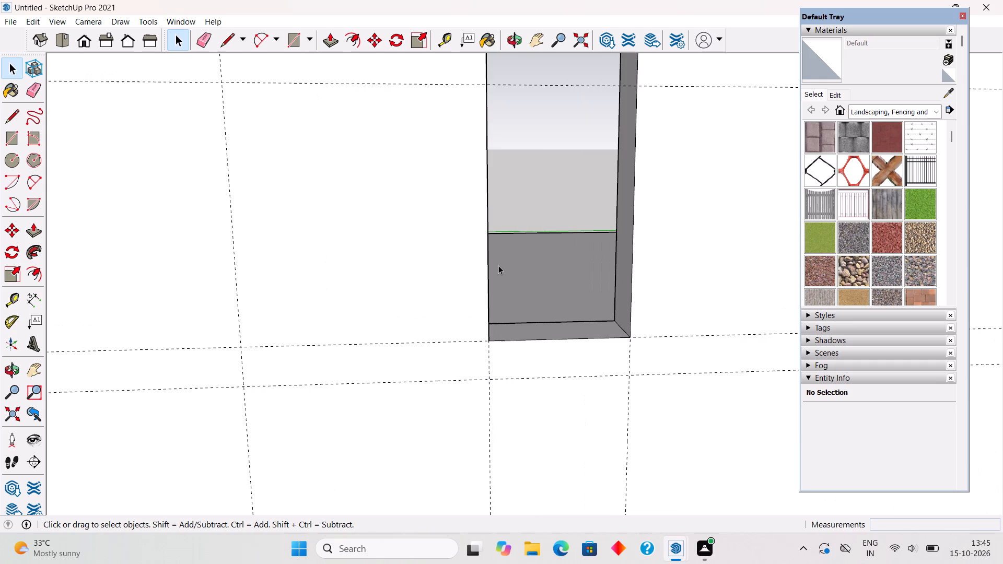
{"action": "scroll", "coordinate": [498, 265], "scroll_direction": "down", "scroll_amount": 2}
{"action": "key", "text": "r"}
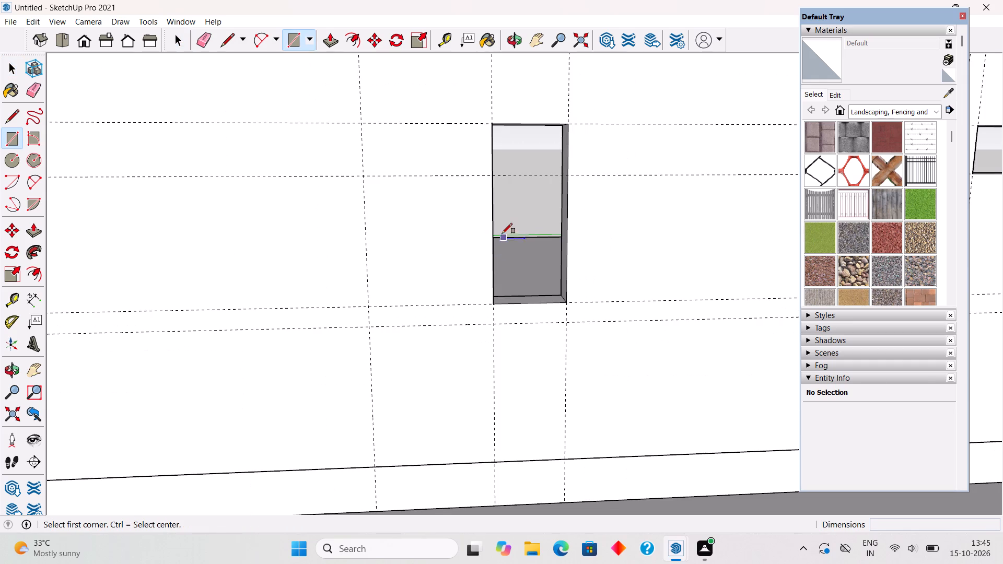
{"action": "scroll", "coordinate": [502, 233], "scroll_direction": "down", "scroll_amount": 4}
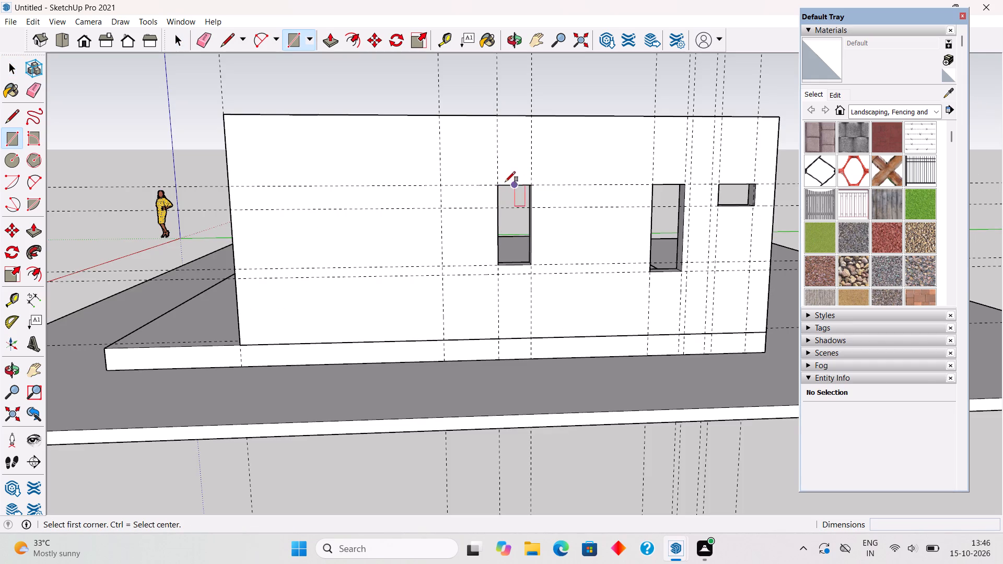
{"action": "left_click", "coordinate": [502, 182]}
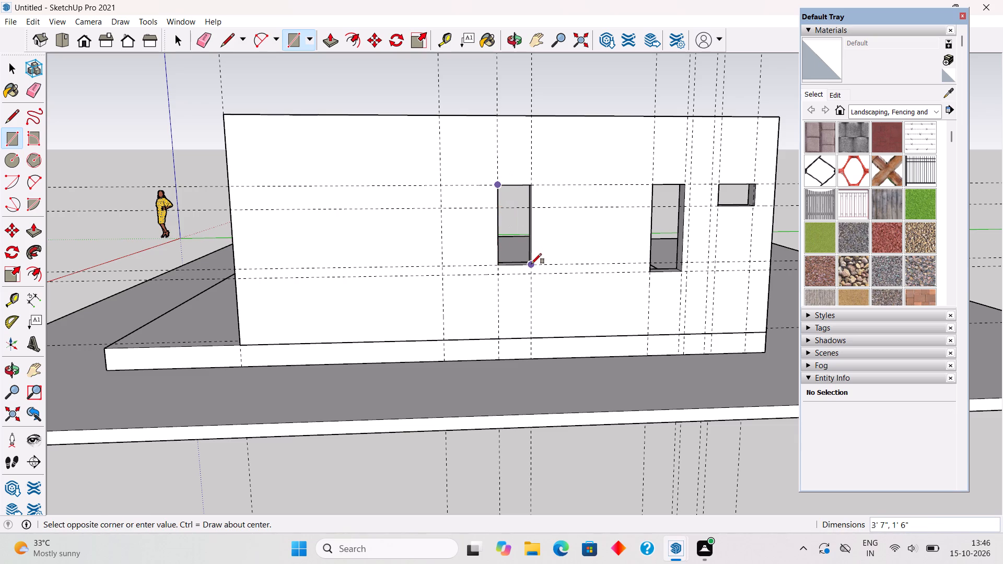
{"action": "left_click", "coordinate": [531, 264]}
Offset the rectangle's outline 3" inward and delete the inner face to leave a window frame outline.
{"action": "key", "text": "f"}
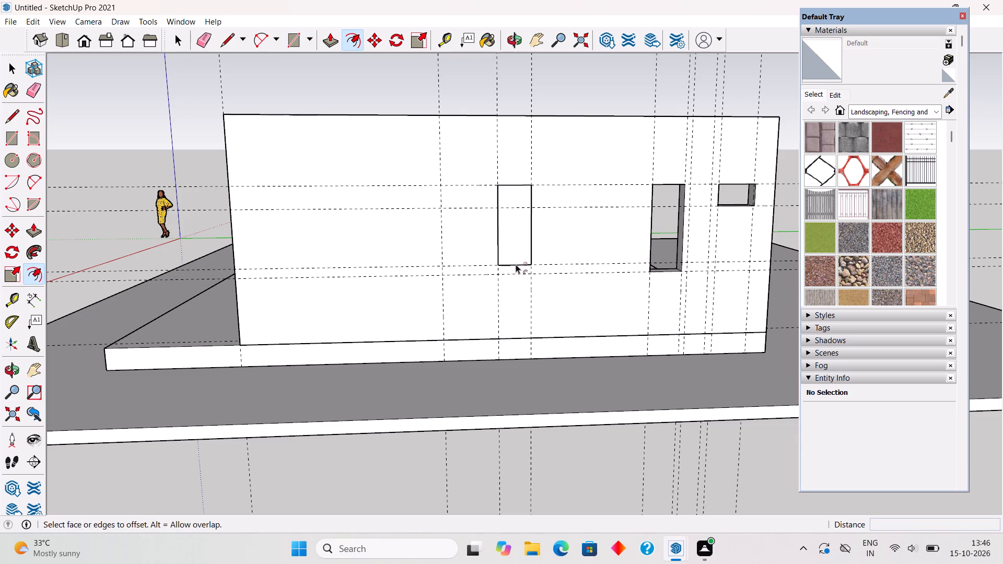
{"action": "left_click", "coordinate": [516, 258]}
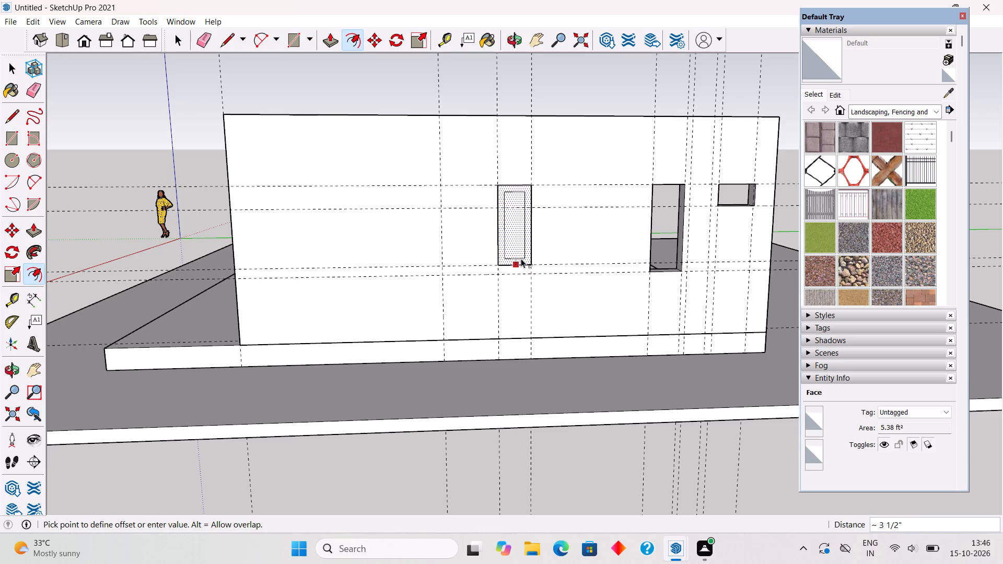
{"action": "type", "text": "3\""}
{"action": "key", "text": "Return"}
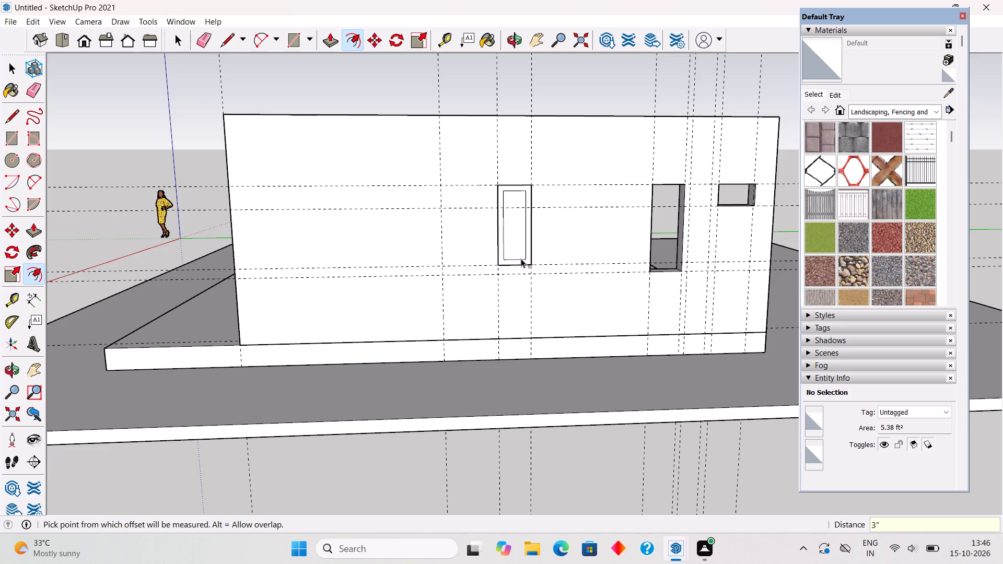
{"action": "key", "text": "space"}
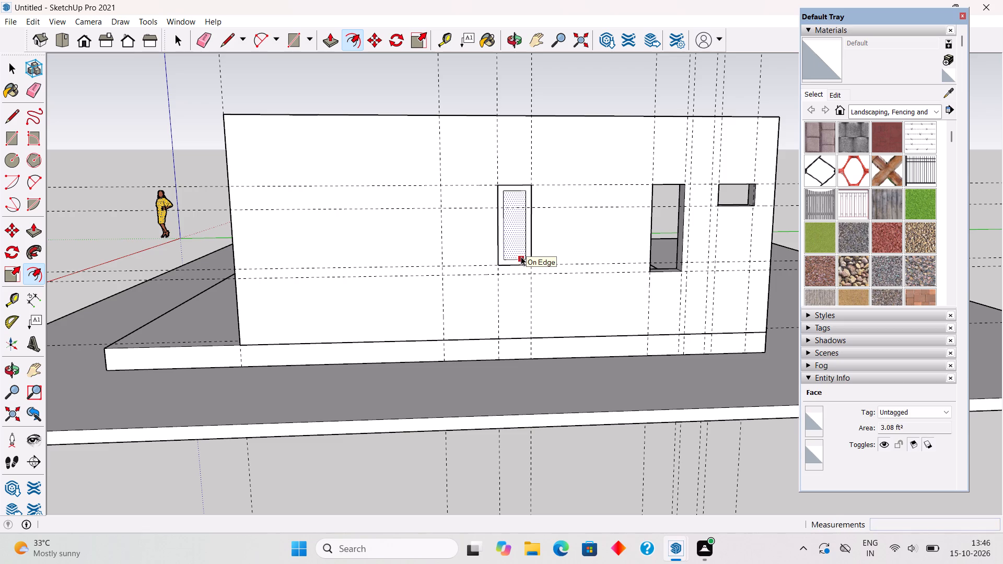
{"action": "left_click", "coordinate": [520, 240]}
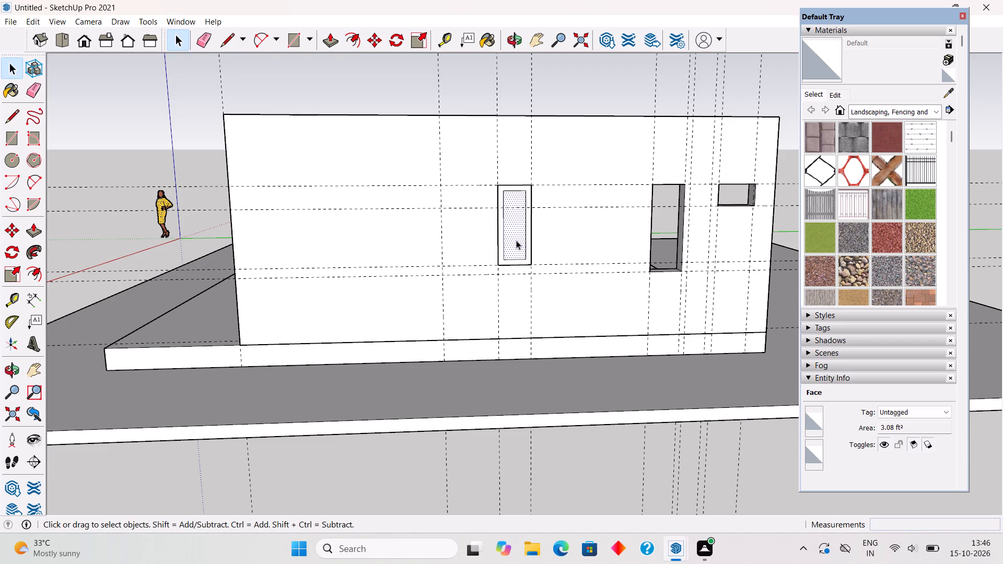
{"action": "key", "text": "Delete"}
Extrude the window frame face 3" outward from the wall.
{"action": "scroll", "coordinate": [525, 261], "scroll_direction": "up", "scroll_amount": 9}
{"action": "left_click", "coordinate": [530, 253]}
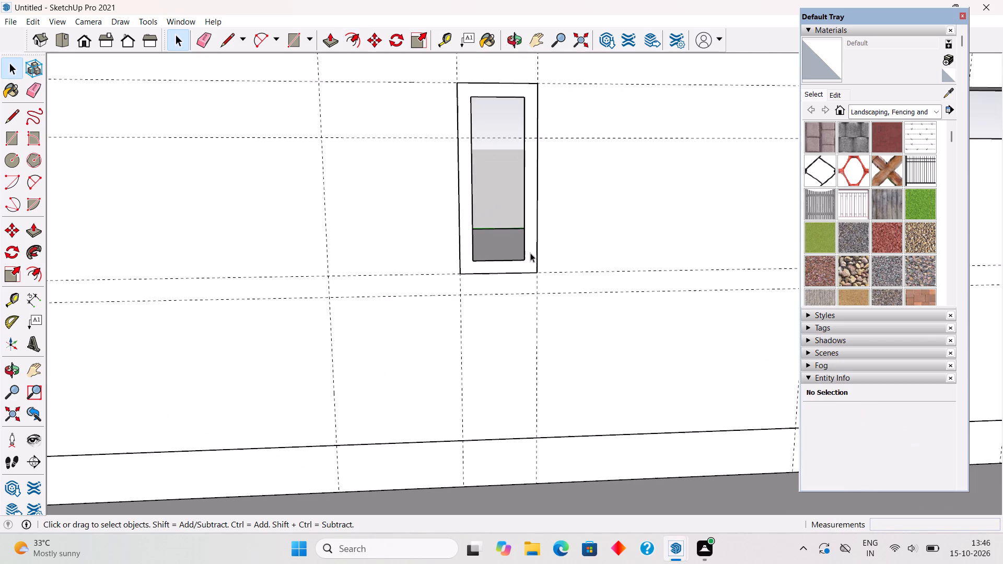
{"action": "key", "text": "p"}
{"action": "left_click", "coordinate": [530, 253]}
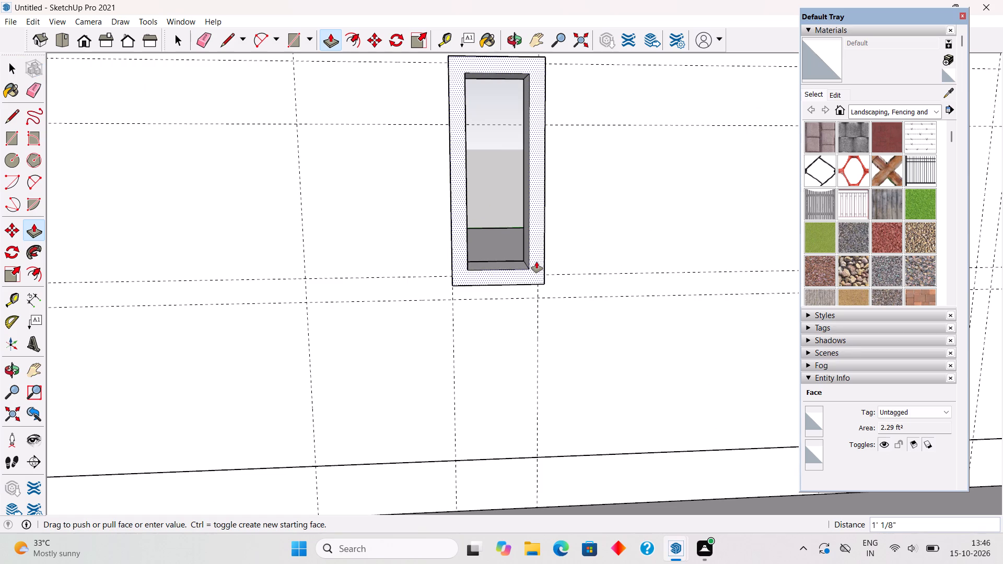
{"action": "type", "text": "3\""}
{"action": "key", "text": "Return"}
{"action": "key", "text": "space"}
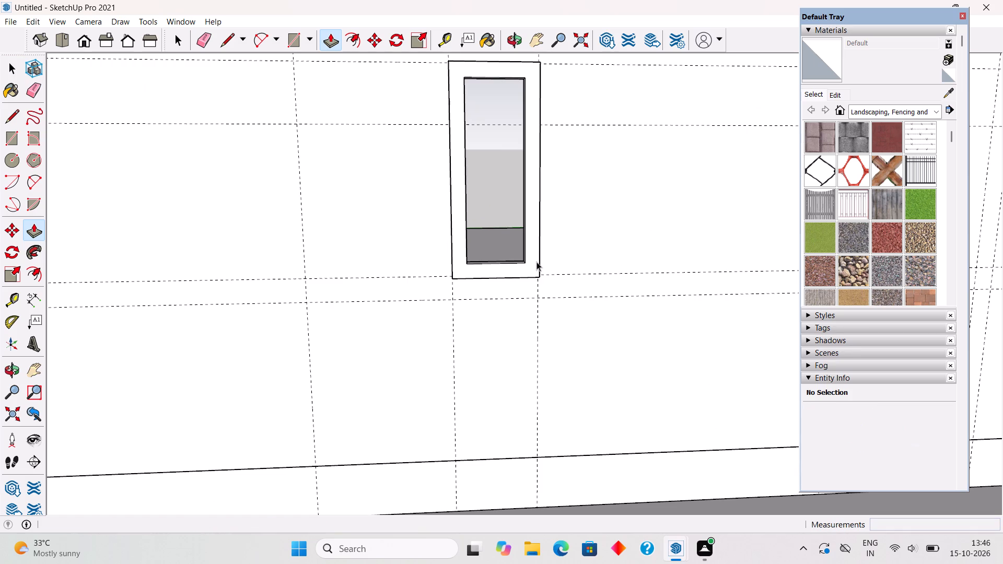
Select all of the extruded window frame's connected geometry and make it a group.
{"action": "middle_click_drag", "start_coordinate": [551, 266], "coordinate": [366, 369]}
{"action": "scroll", "coordinate": [366, 369], "scroll_direction": "down", "scroll_amount": 3}
{"action": "scroll", "coordinate": [481, 276], "scroll_direction": "up", "scroll_amount": 2}
{"action": "triple_click", "coordinate": [492, 277]}
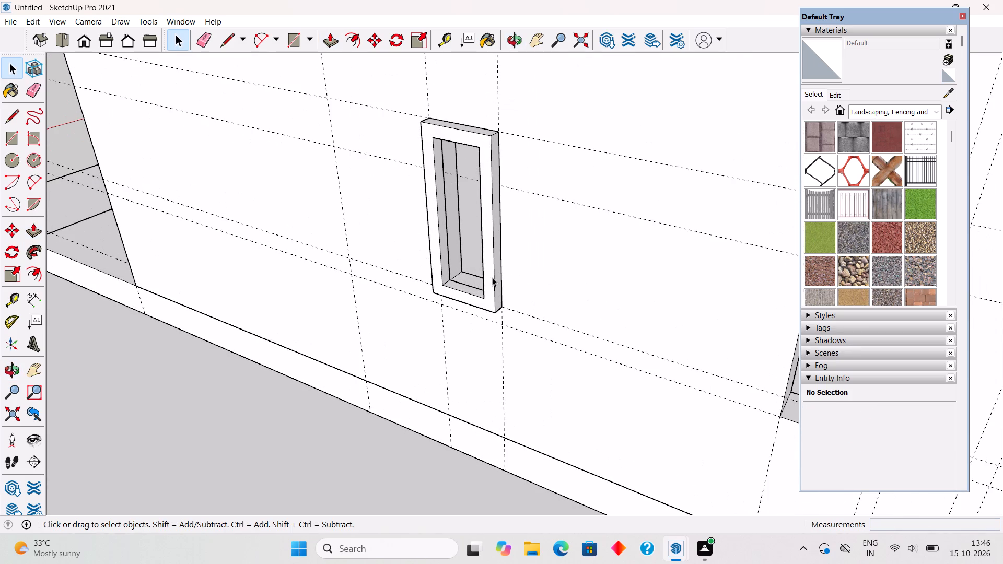
{"action": "right_click", "coordinate": [495, 276]}
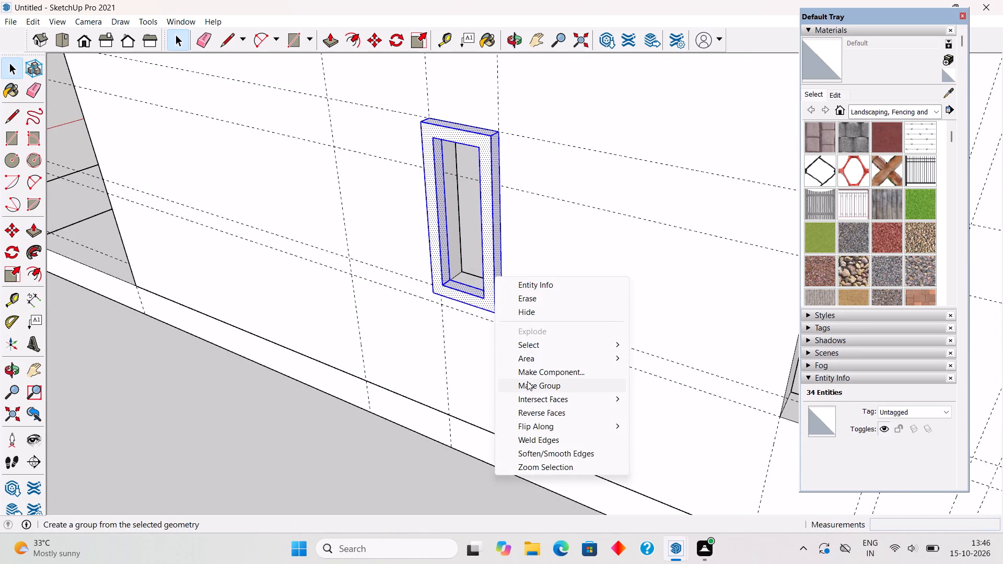
{"action": "left_click", "coordinate": [528, 382]}
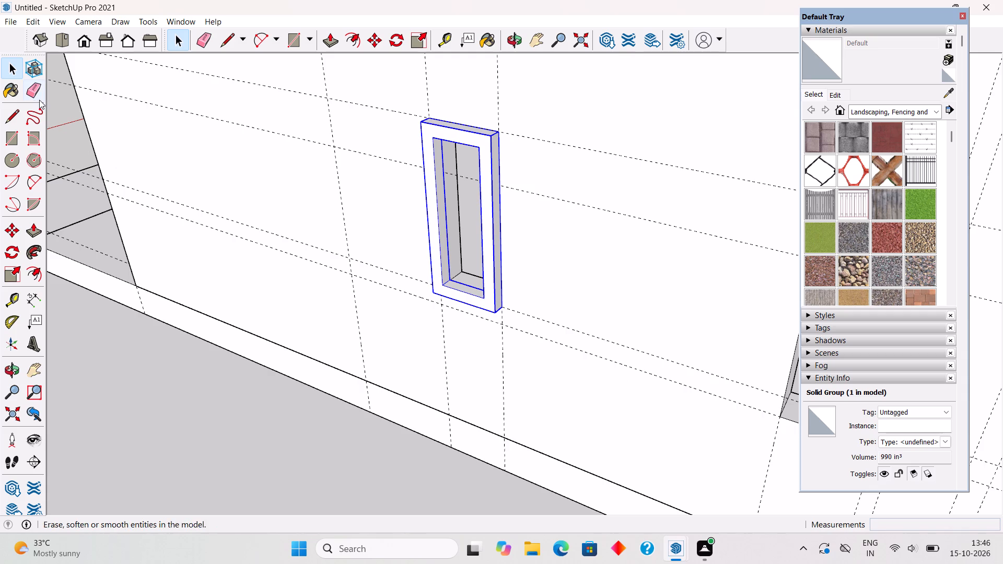
{"action": "left_click", "coordinate": [57, 105]}
Draw a circle of about 3/8" radius on the frame's inner side face, near the top.
{"action": "scroll", "coordinate": [430, 137], "scroll_direction": "up", "scroll_amount": 4}
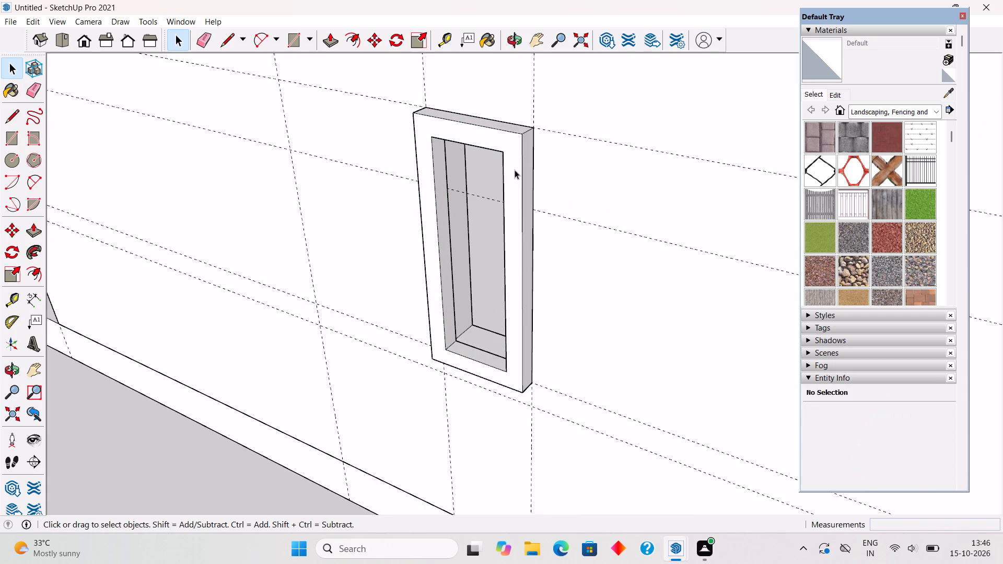
{"action": "middle_click_drag", "start_coordinate": [515, 138], "coordinate": [515, 113]}
{"action": "scroll", "coordinate": [489, 131], "scroll_direction": "up", "scroll_amount": 3}
{"action": "middle_click_drag", "start_coordinate": [480, 139], "coordinate": [469, 79]}
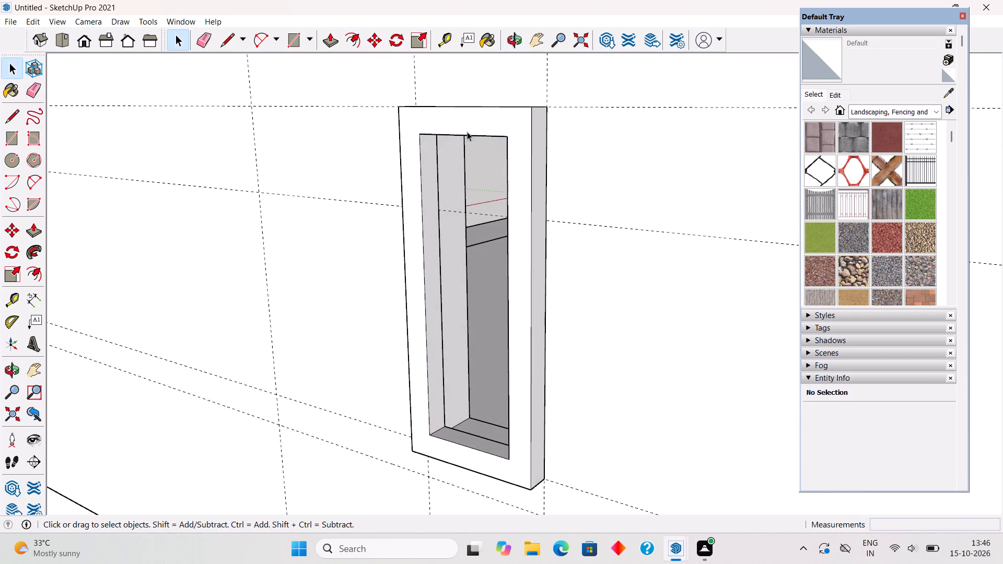
{"action": "scroll", "coordinate": [467, 140], "scroll_direction": "up", "scroll_amount": 3}
{"action": "middle_click", "coordinate": [463, 139]}
{"action": "scroll", "coordinate": [463, 139], "scroll_direction": "down", "scroll_amount": 4}
{"action": "middle_click_drag", "start_coordinate": [458, 114], "coordinate": [457, 84]}
{"action": "scroll", "coordinate": [444, 137], "scroll_direction": "up", "scroll_amount": 2}
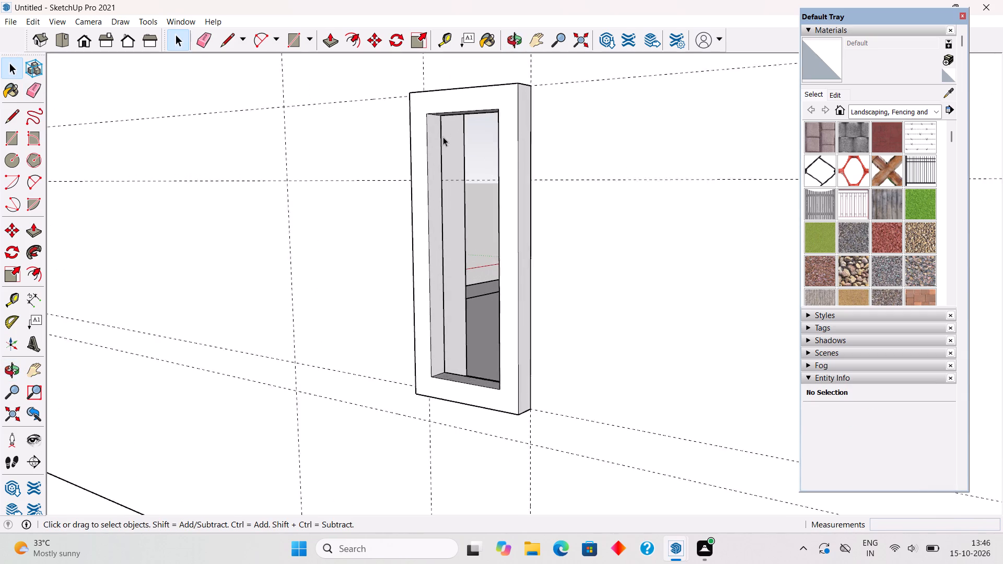
{"action": "scroll", "coordinate": [443, 137], "scroll_direction": "up", "scroll_amount": 6}
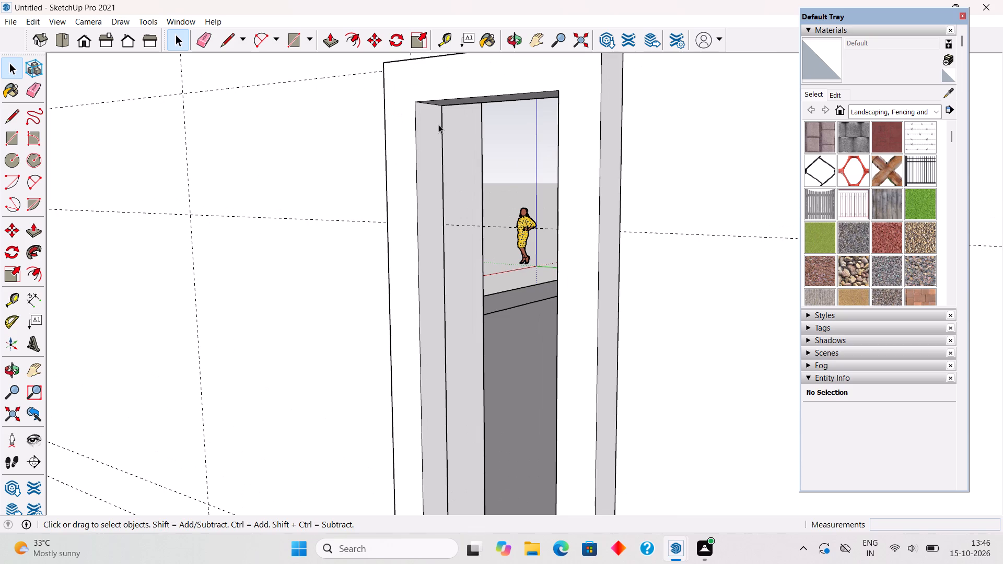
{"action": "key", "text": "c"}
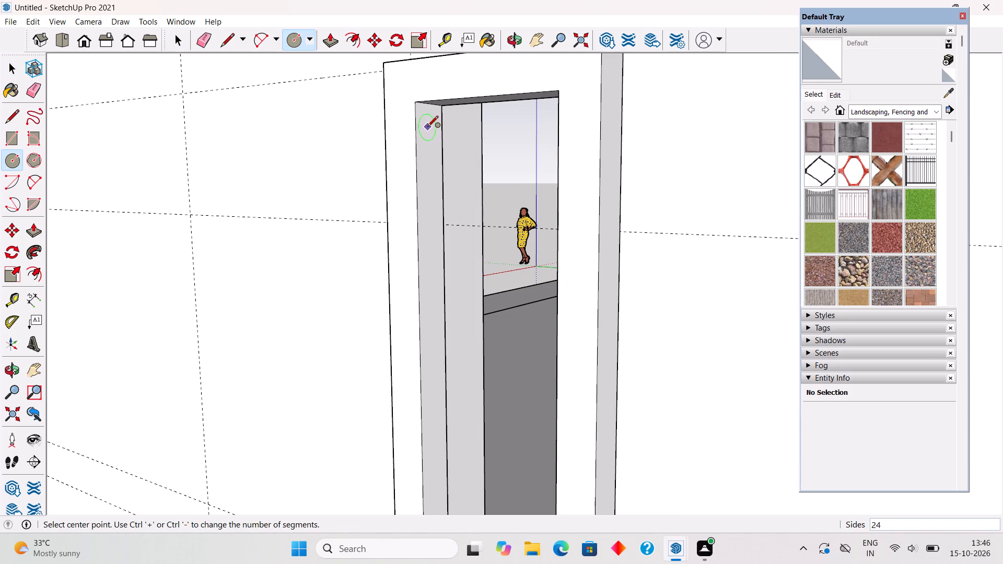
{"action": "left_click", "coordinate": [427, 127]}
{"action": "scroll", "coordinate": [431, 145], "scroll_direction": "up", "scroll_amount": 6}
{"action": "scroll", "coordinate": [433, 146], "scroll_direction": "down", "scroll_amount": 4}
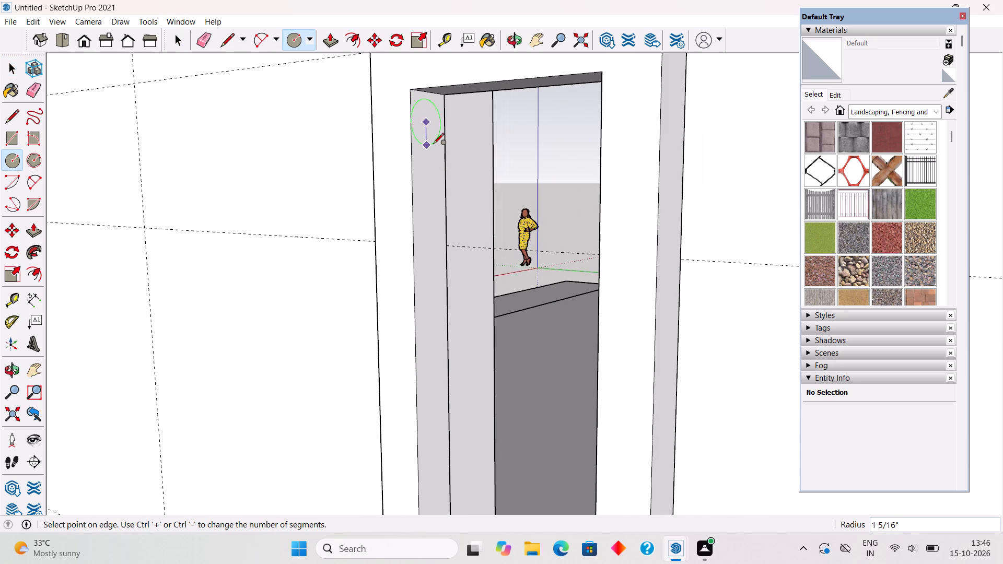
{"action": "scroll", "coordinate": [433, 145], "scroll_direction": "up", "scroll_amount": 3}
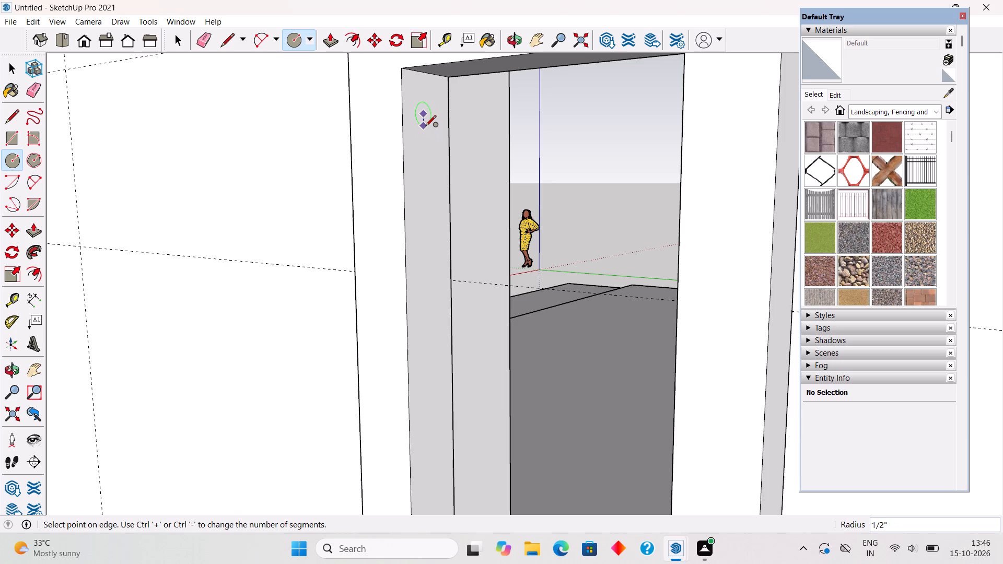
{"action": "left_click", "coordinate": [425, 123]}
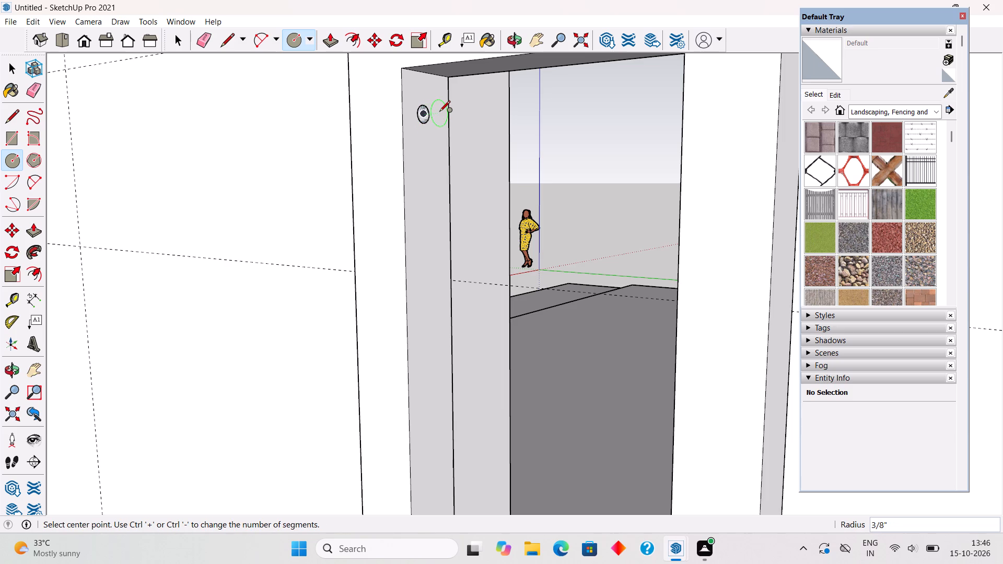
Extrude the small circle 1' across the frame to the opposite inner side as a horizontal bar.
{"action": "key", "text": "p"}
{"action": "left_click", "coordinate": [425, 115]}
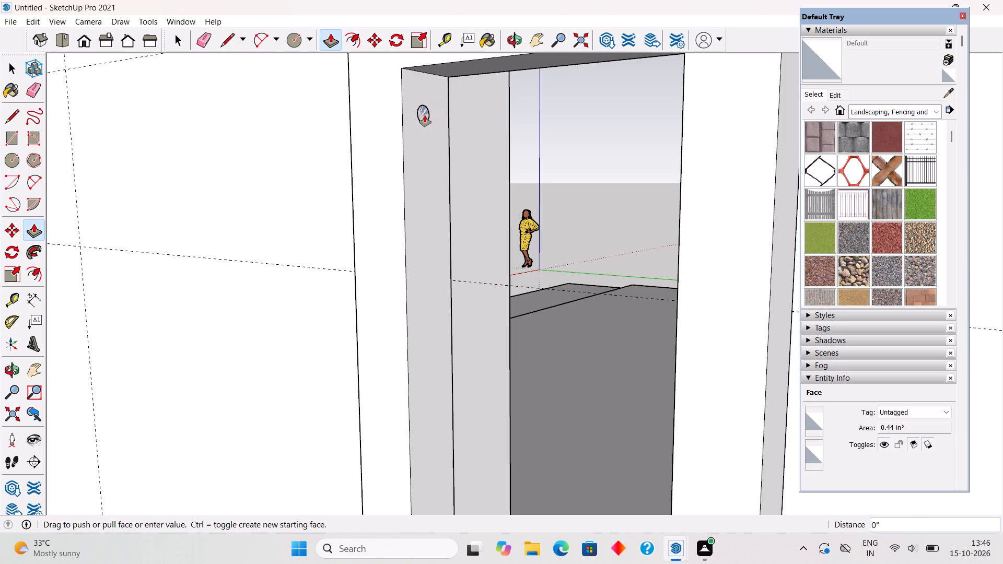
{"action": "scroll", "coordinate": [482, 125], "scroll_direction": "down", "scroll_amount": 4}
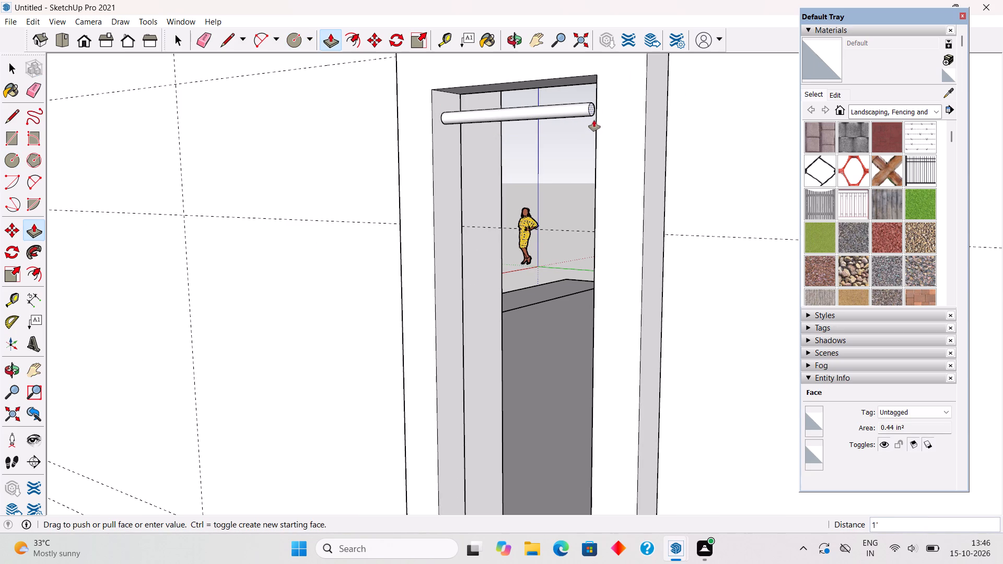
{"action": "left_click", "coordinate": [598, 117]}
{"action": "key", "text": "space"}
{"action": "scroll", "coordinate": [593, 117], "scroll_direction": "down", "scroll_amount": 5}
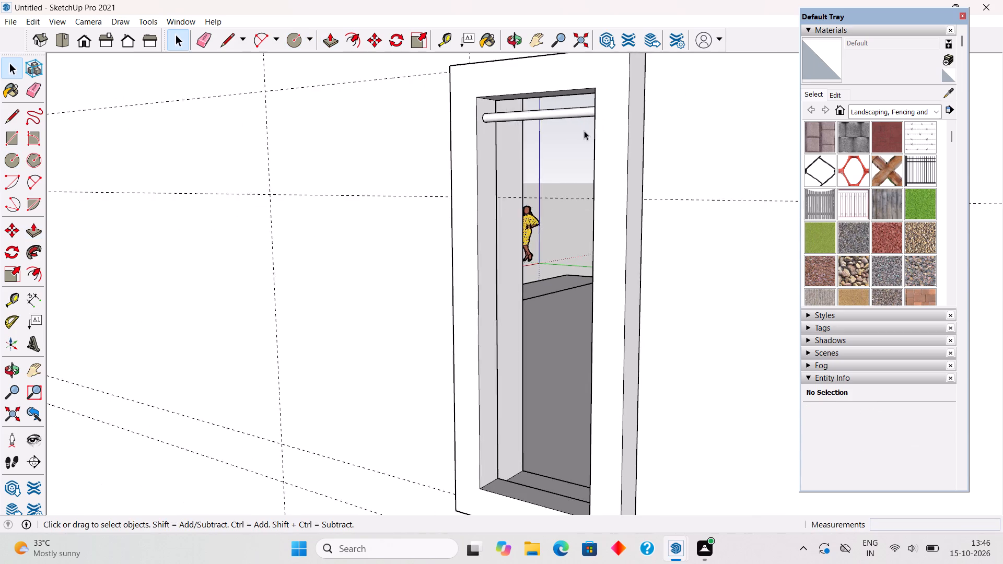
Select the whole horizontal bar near the top of the window frame and make it a group.
{"action": "scroll", "coordinate": [584, 131], "scroll_direction": "down", "scroll_amount": 4}
{"action": "scroll", "coordinate": [563, 197], "scroll_direction": "down", "scroll_amount": 1}
{"action": "middle_click_drag", "start_coordinate": [567, 219], "coordinate": [714, 244]}
{"action": "scroll", "coordinate": [558, 98], "scroll_direction": "up", "scroll_amount": 3}
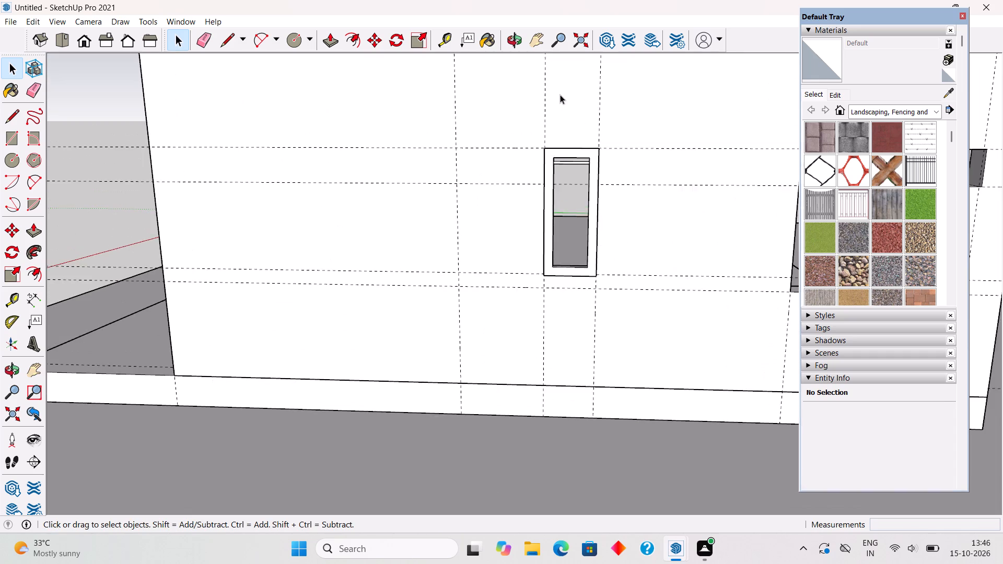
{"action": "scroll", "coordinate": [560, 95], "scroll_direction": "up", "scroll_amount": 7}
{"action": "middle_click_drag", "start_coordinate": [574, 121], "coordinate": [569, 93]}
{"action": "scroll", "coordinate": [579, 169], "scroll_direction": "up", "scroll_amount": 5}
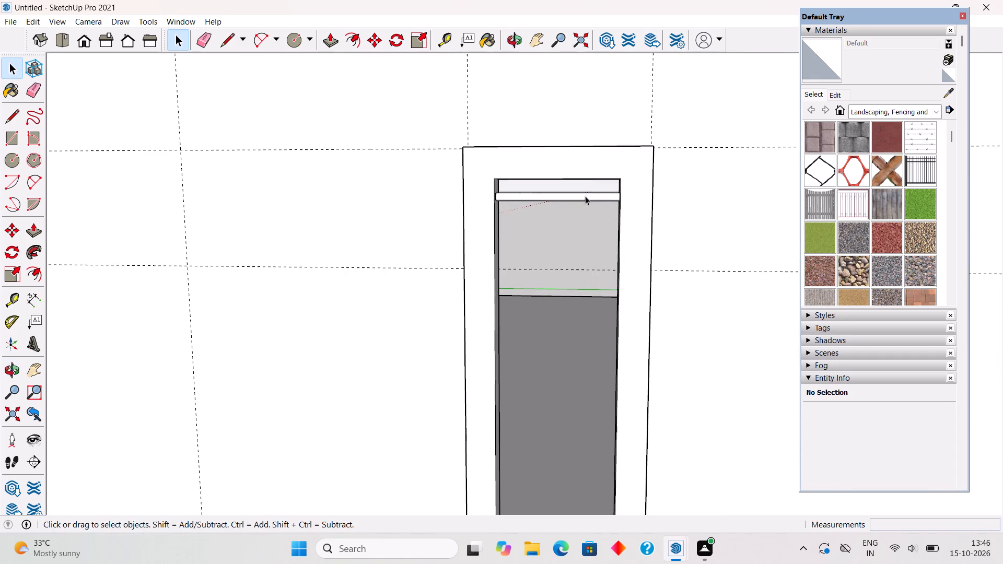
{"action": "triple_click", "coordinate": [592, 197]}
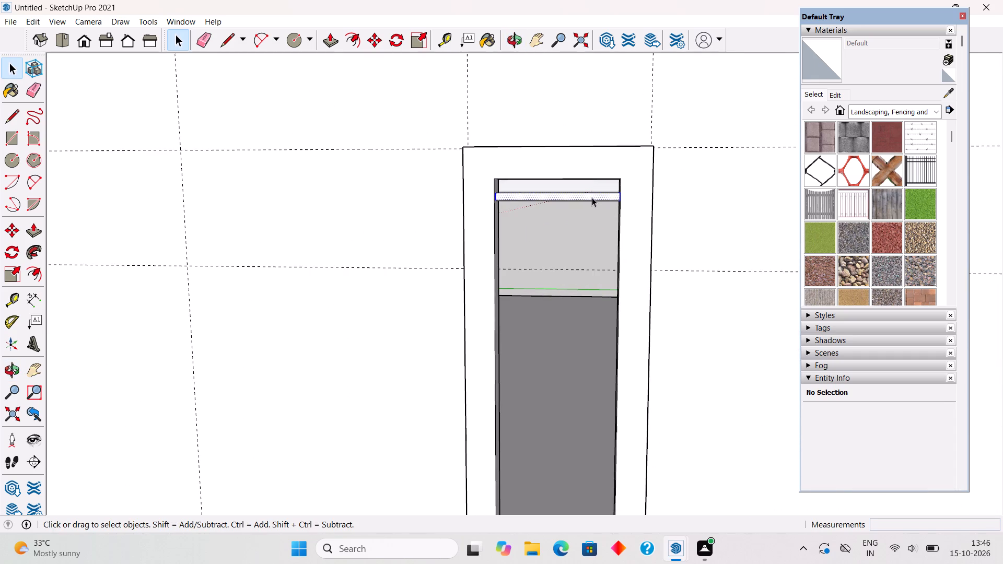
{"action": "right_click", "coordinate": [592, 197]}
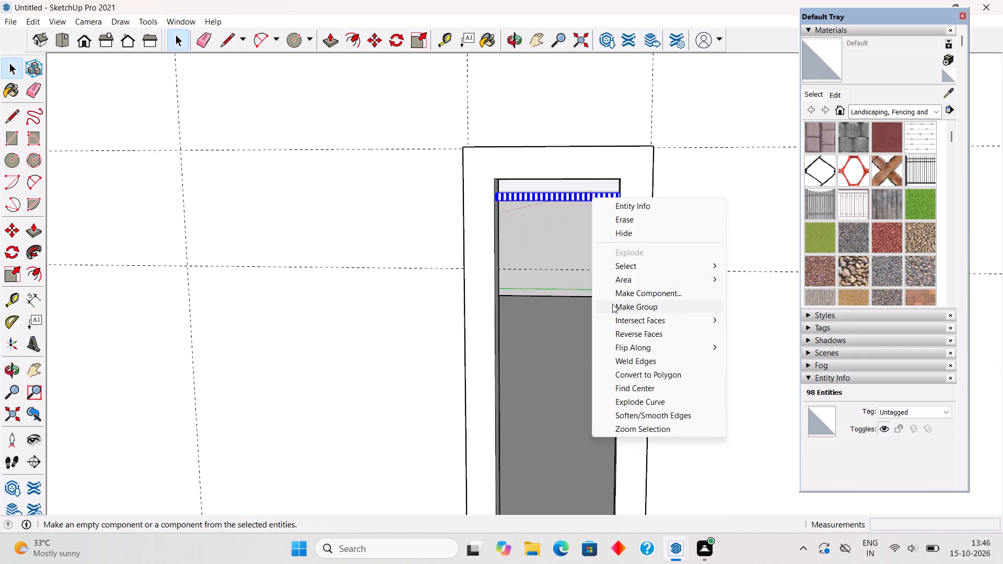
{"action": "left_click", "coordinate": [613, 308]}
Copy the grouped horizontal bar 4" downward and repeat the copy 8 times down the window frame.
{"action": "key", "text": "m"}
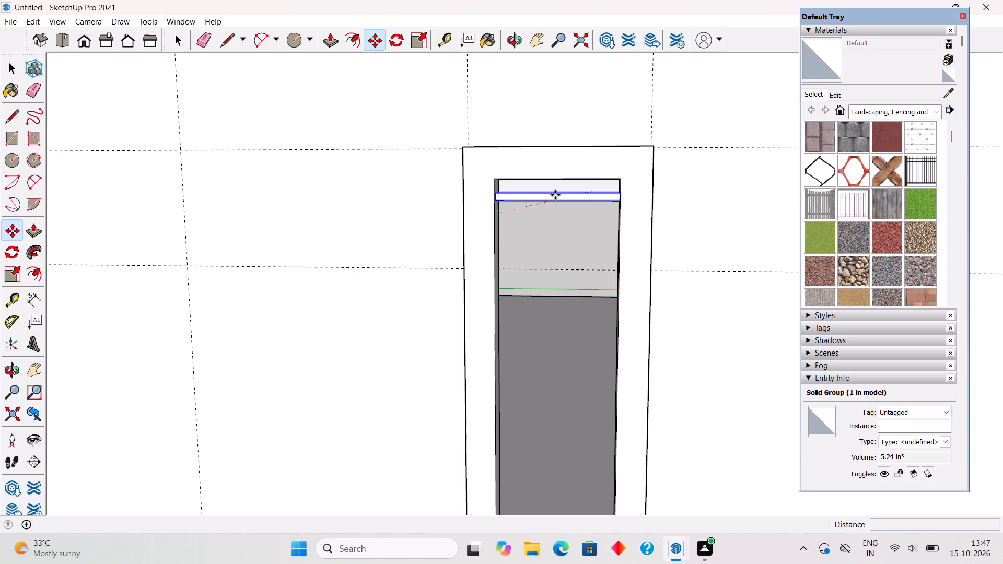
{"action": "left_click", "coordinate": [556, 197]}
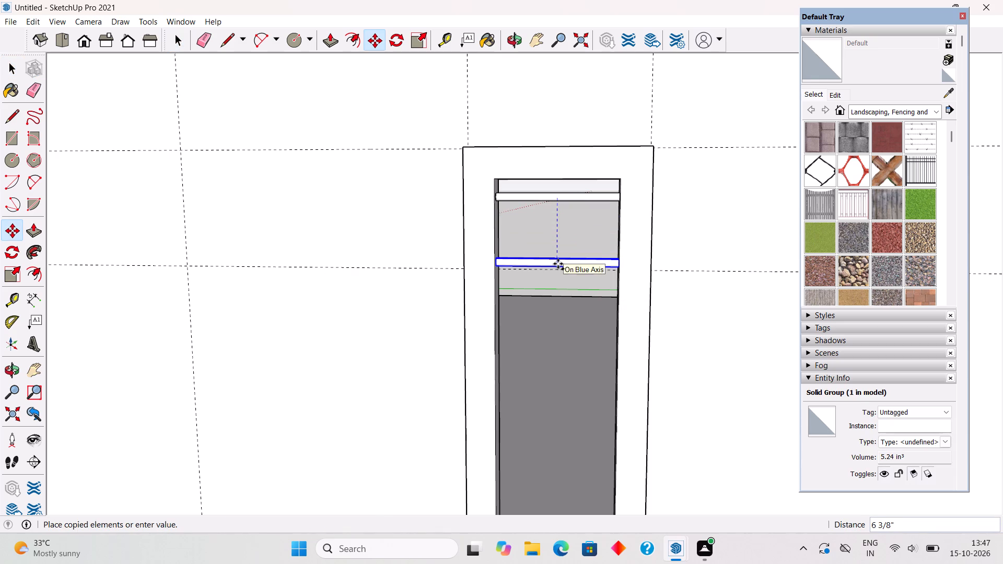
{"action": "scroll", "coordinate": [558, 259], "scroll_direction": "down", "scroll_amount": 4}
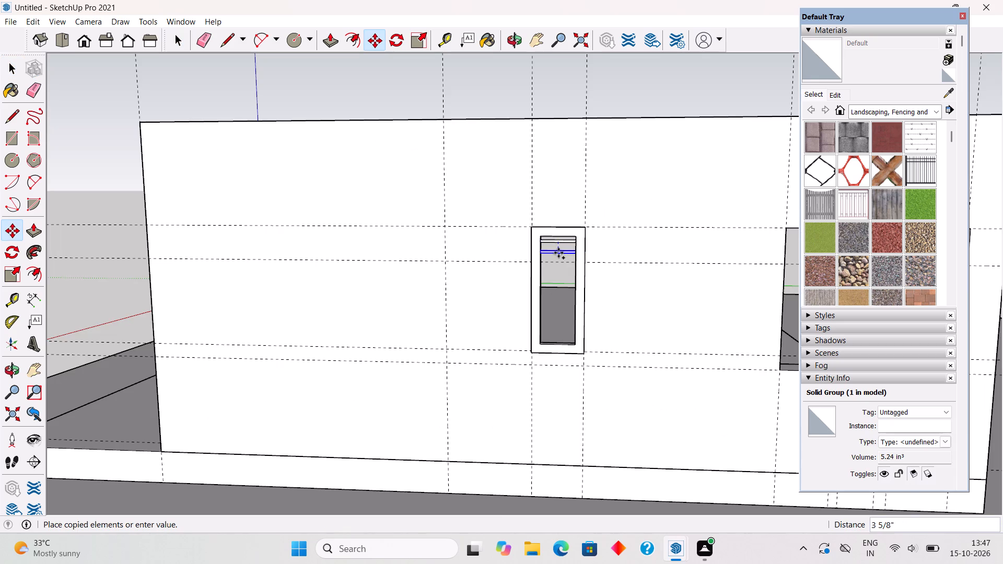
{"action": "scroll", "coordinate": [558, 253], "scroll_direction": "up", "scroll_amount": 2}
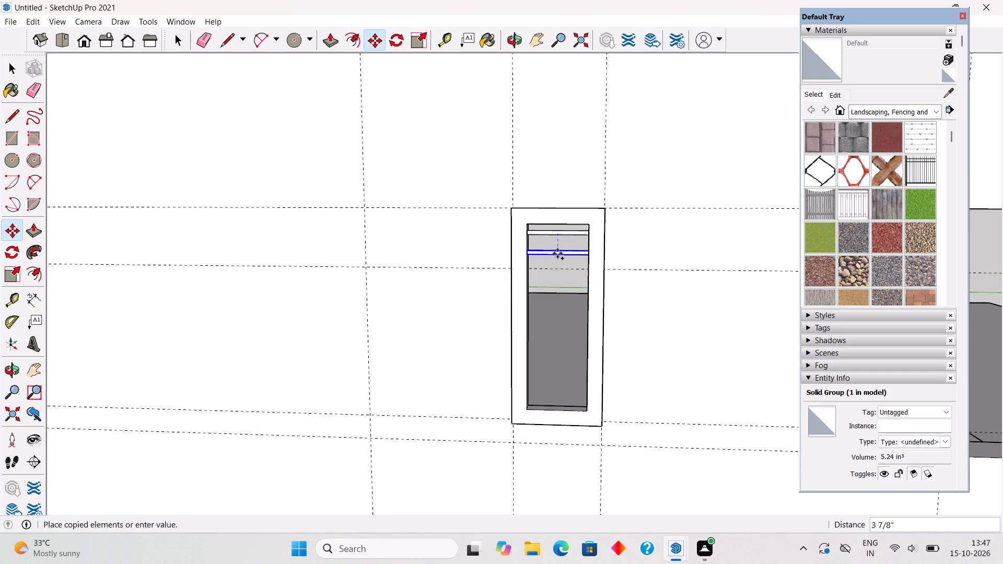
{"action": "type", "text": "4\""}
{"action": "key", "text": "Return"}
{"action": "key", "text": "x"}
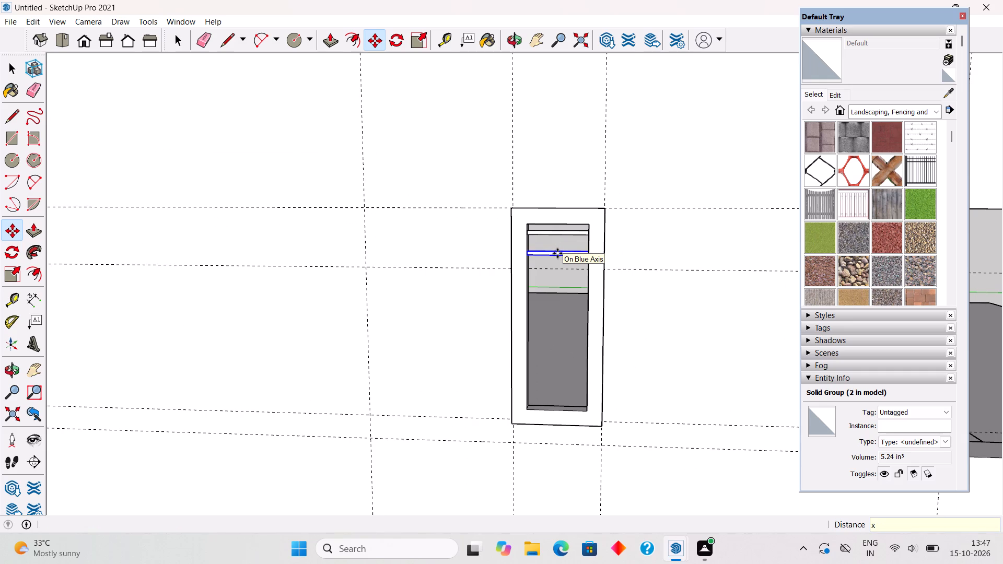
{"action": "key", "text": "8"}
{"action": "key", "text": "Return"}
{"action": "key", "text": "space"}
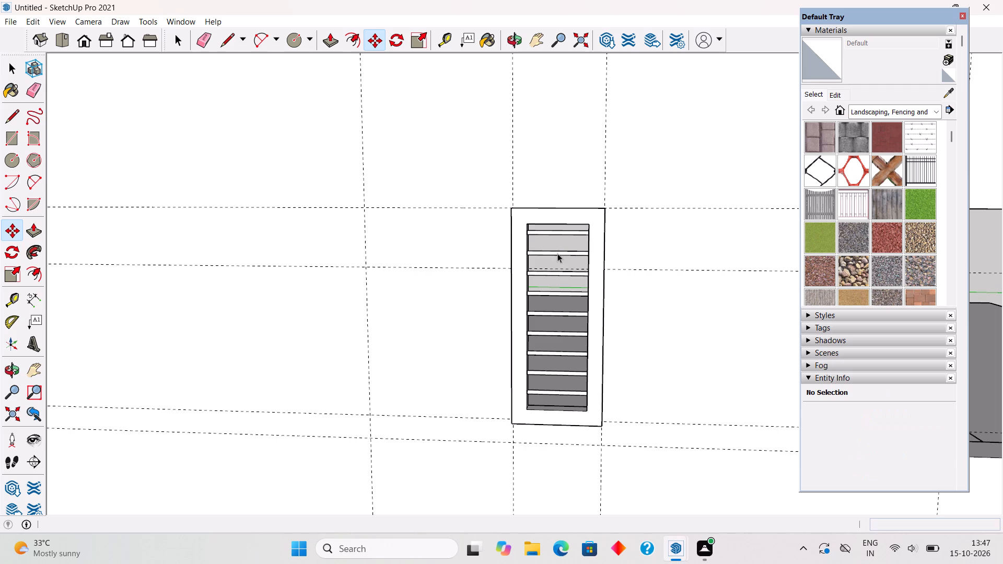
Select all nine horizontal bars in the window frame and make them one group.
{"action": "scroll", "coordinate": [553, 280], "scroll_direction": "down", "scroll_amount": 9}
{"action": "scroll", "coordinate": [514, 337], "scroll_direction": "down", "scroll_amount": 2}
{"action": "scroll", "coordinate": [540, 327], "scroll_direction": "up", "scroll_amount": 12}
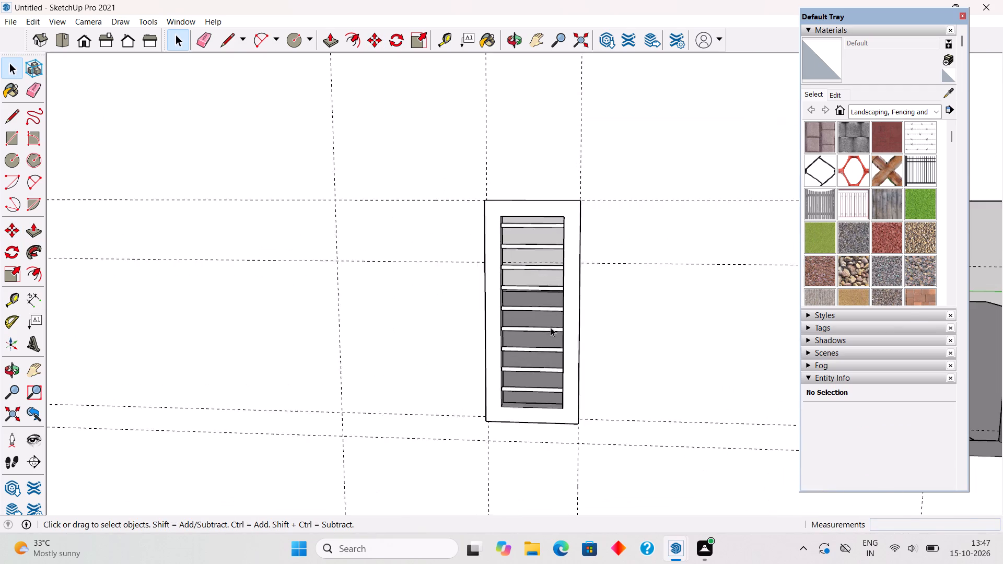
{"action": "left_click", "coordinate": [553, 331]}
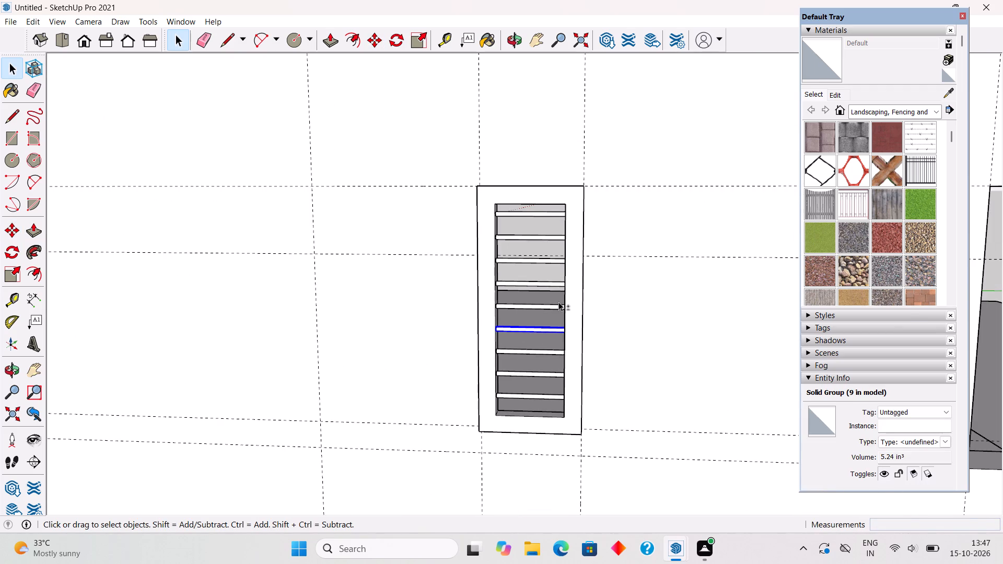
{"action": "left_click", "coordinate": [558, 306], "text": "shift"}
{"action": "left_click", "coordinate": [557, 284], "text": "shift"}
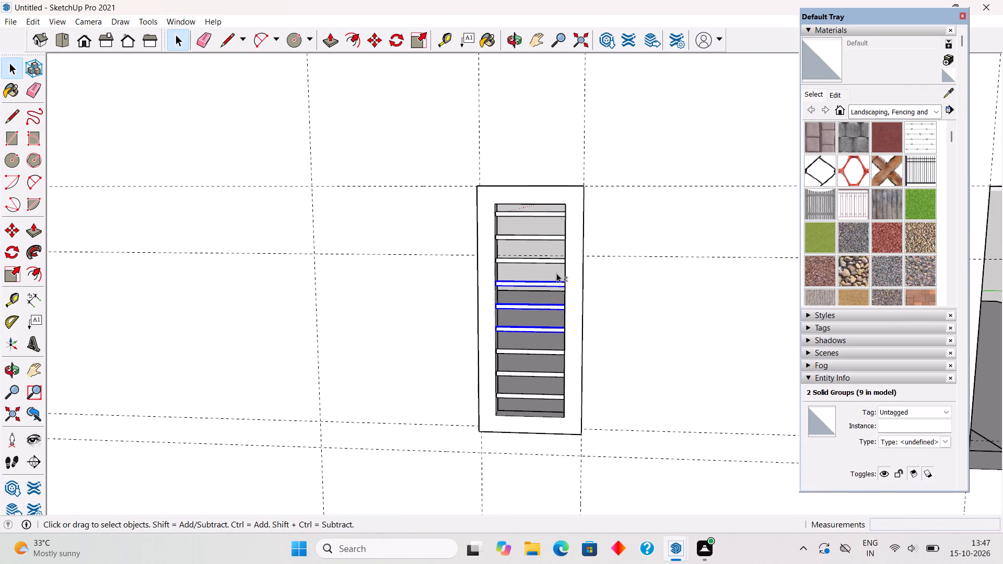
{"action": "left_click", "coordinate": [554, 261], "text": "shift"}
{"action": "left_click", "coordinate": [552, 237], "text": "shift"}
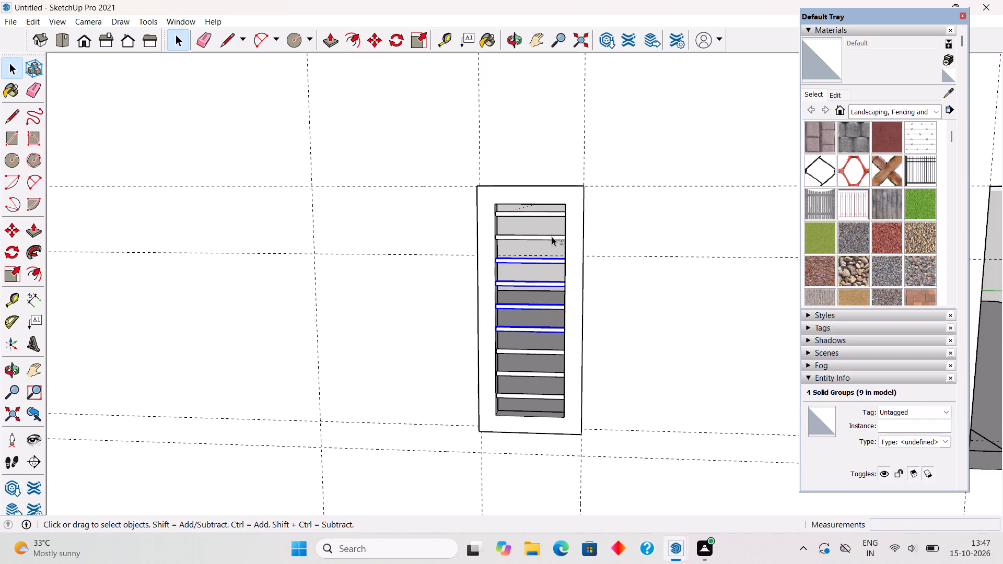
{"action": "left_click", "coordinate": [554, 215], "text": "shift"}
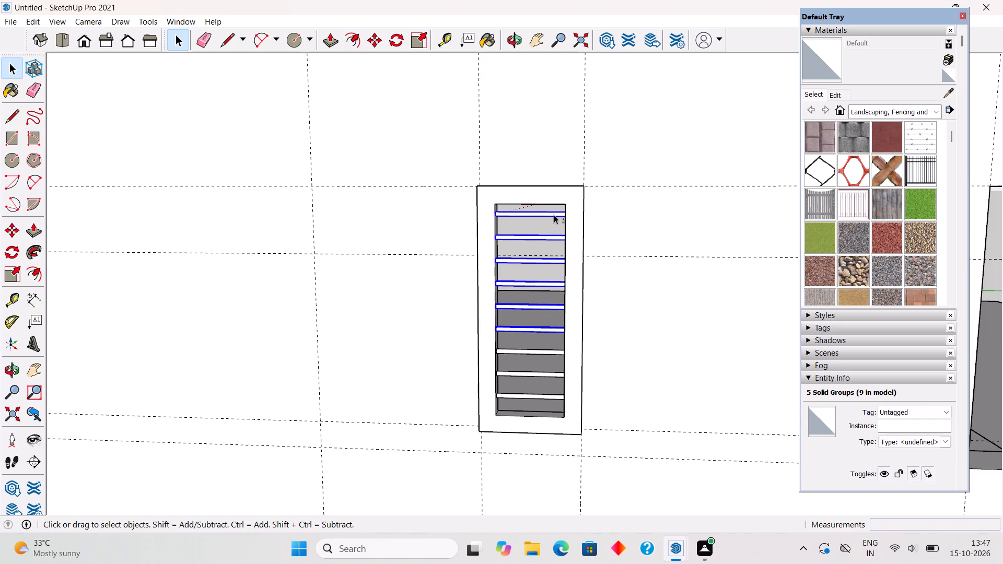
{"action": "left_click", "coordinate": [535, 371], "text": "shift"}
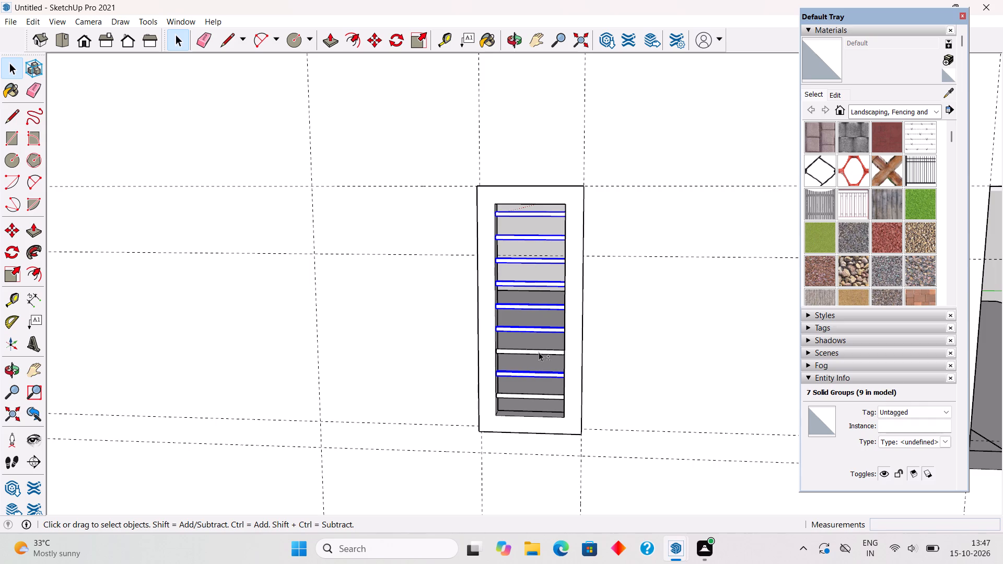
{"action": "left_click", "coordinate": [539, 352], "text": "shift"}
{"action": "left_click", "coordinate": [534, 394], "text": "shift"}
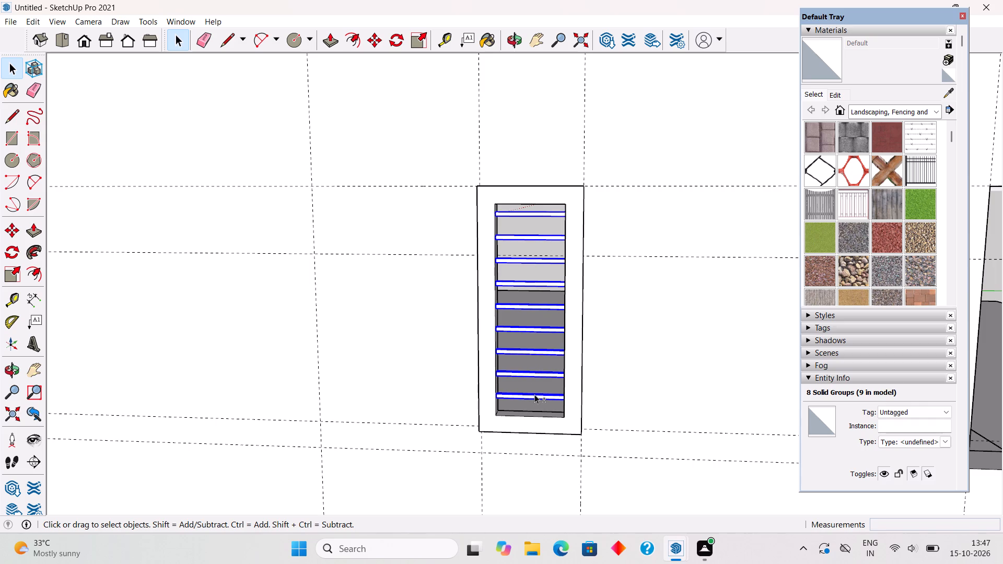
{"action": "right_click", "coordinate": [534, 394], "text": "shift"}
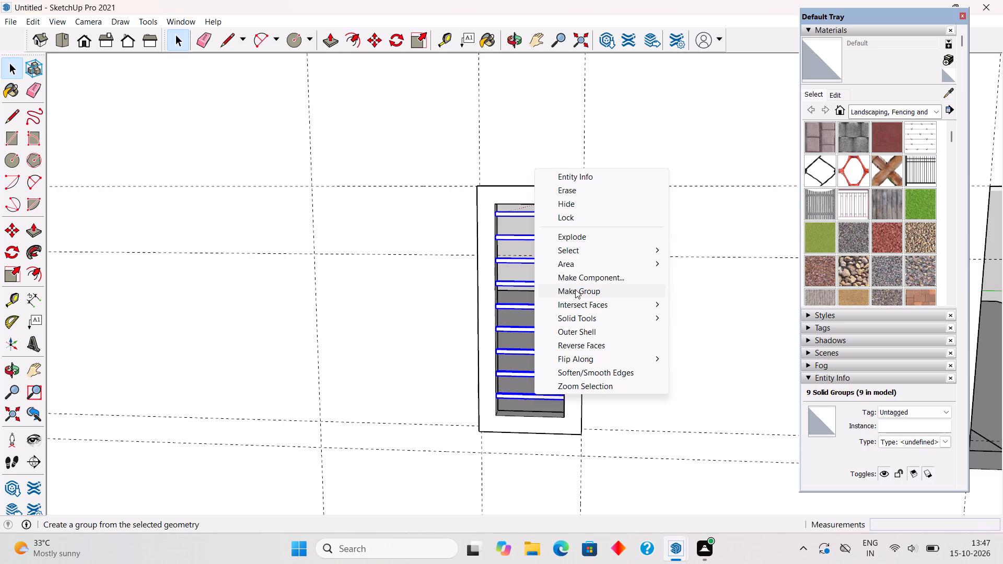
{"action": "left_click", "coordinate": [576, 289], "text": "shift"}
{"action": "scroll", "coordinate": [576, 289], "scroll_direction": "down", "scroll_amount": 15}
{"action": "left_click", "coordinate": [607, 243]}
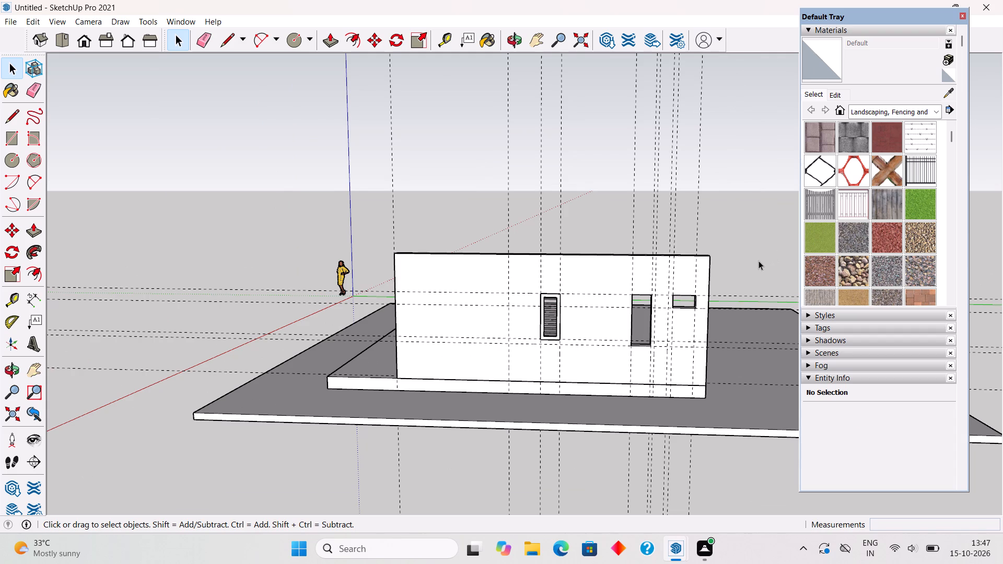
Draw a 4' by 1'6" rectangle covering the tall second window opening from corner to corner.
{"action": "scroll", "coordinate": [714, 307], "scroll_direction": "up", "scroll_amount": 5}
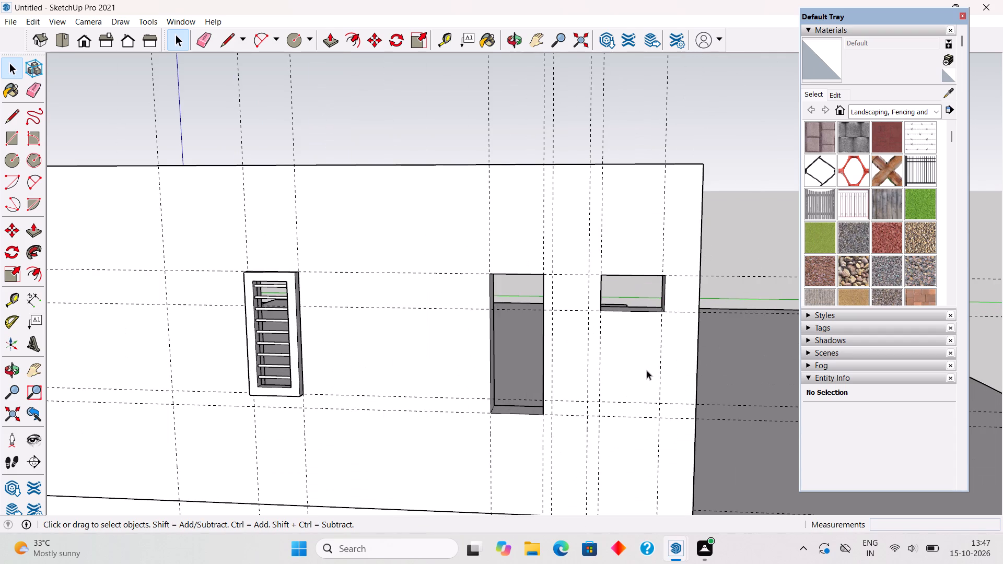
{"action": "scroll", "coordinate": [647, 370], "scroll_direction": "up", "scroll_amount": 1}
{"action": "middle_click_drag", "start_coordinate": [647, 370], "coordinate": [663, 348]}
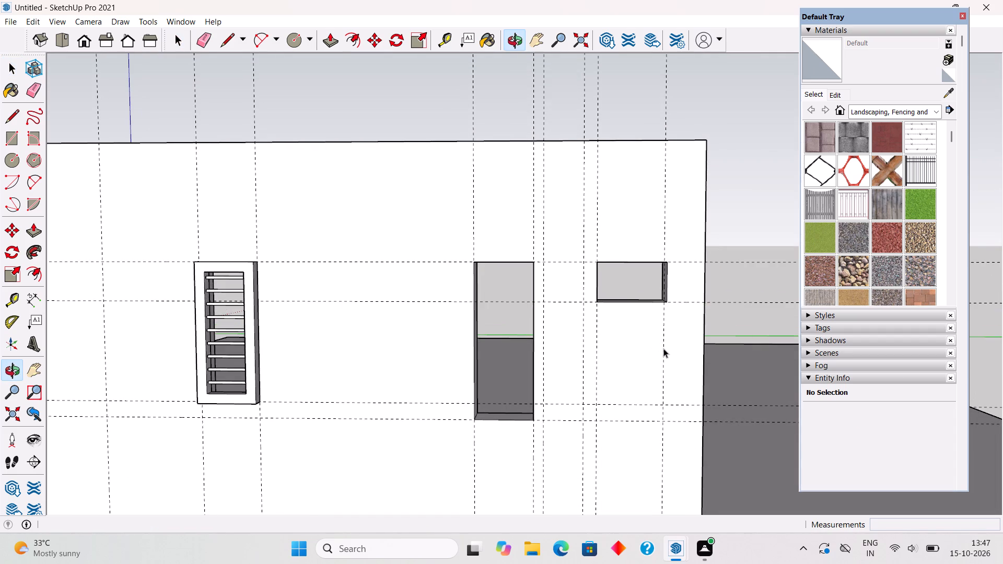
{"action": "key", "text": "r"}
{"action": "left_click", "coordinate": [472, 263]}
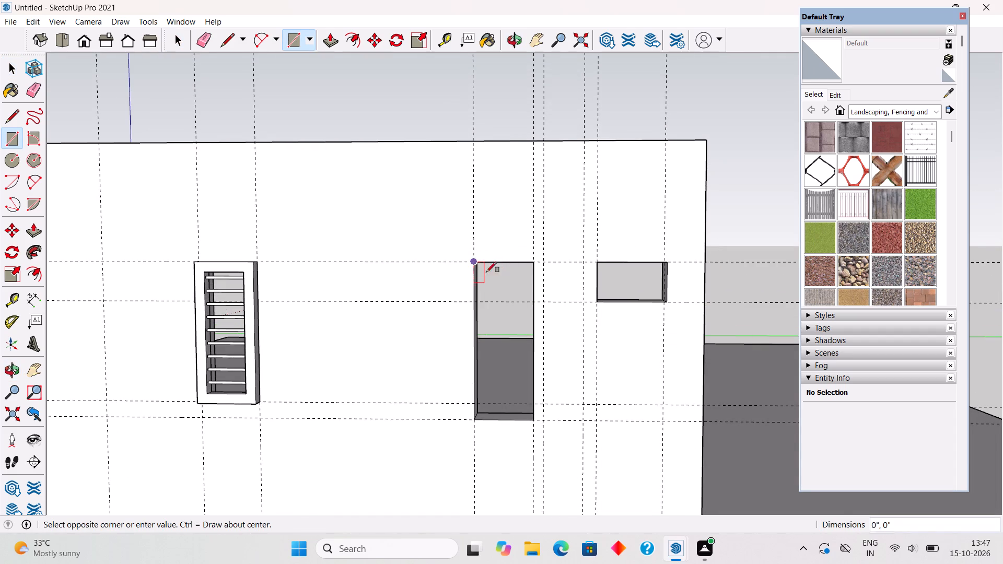
{"action": "left_click", "coordinate": [535, 422]}
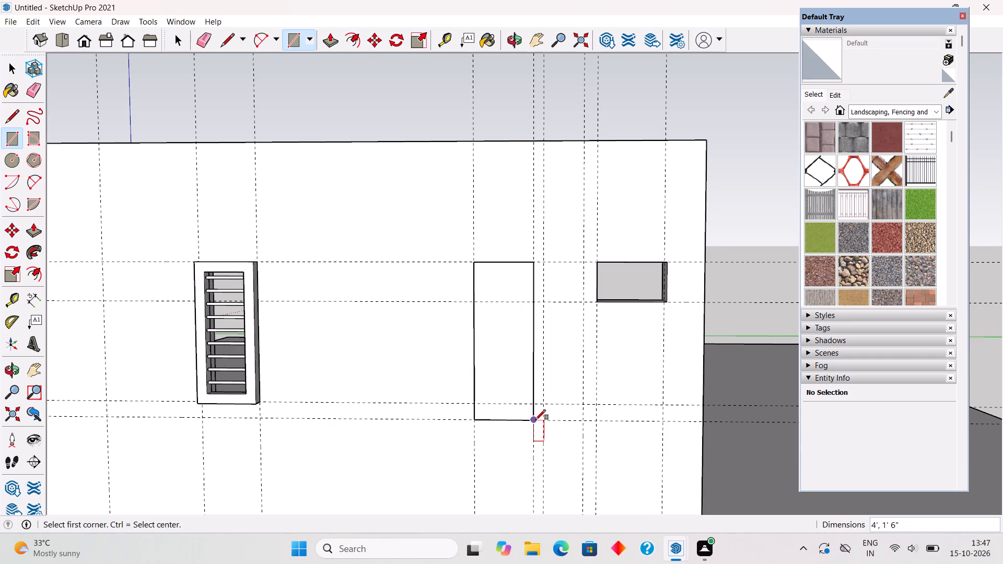
Offset the second window's rectangle 3" inward and delete the inner face to leave a frame outline.
{"action": "key", "text": "f"}
{"action": "left_click", "coordinate": [518, 417]}
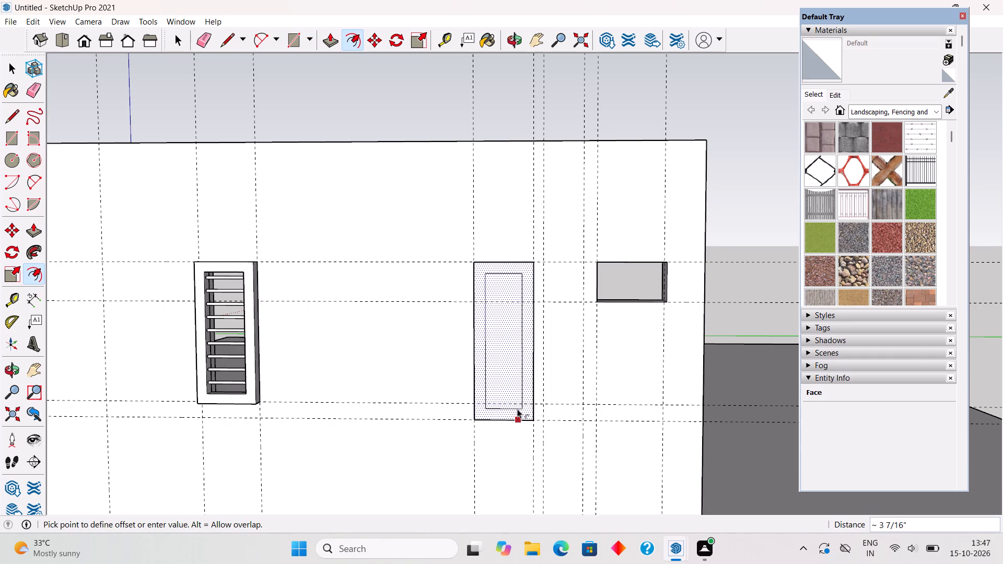
{"action": "type", "text": "3\""}
{"action": "key", "text": "Return"}
{"action": "key", "text": "space"}
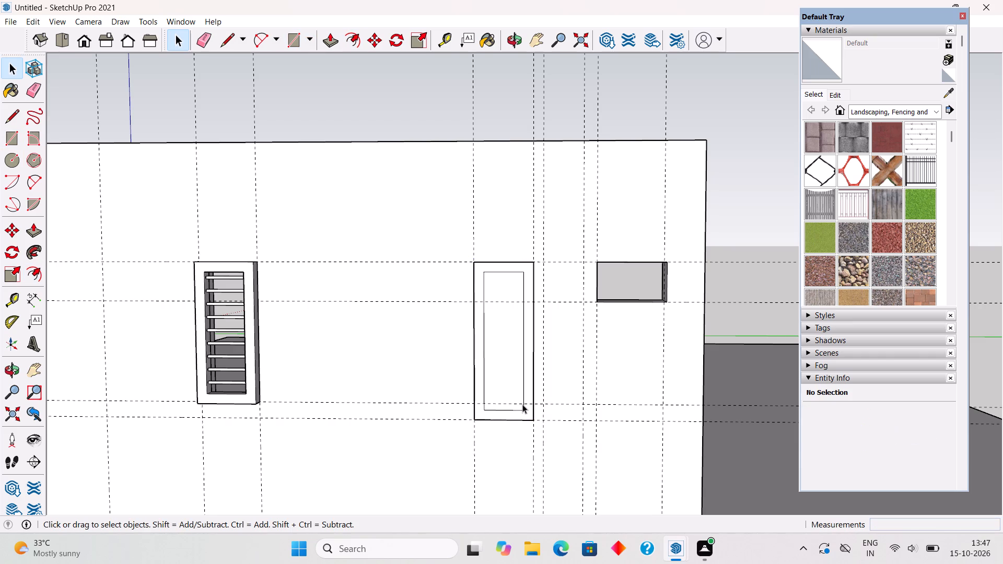
{"action": "left_click", "coordinate": [510, 383]}
{"action": "key", "text": "Delete"}
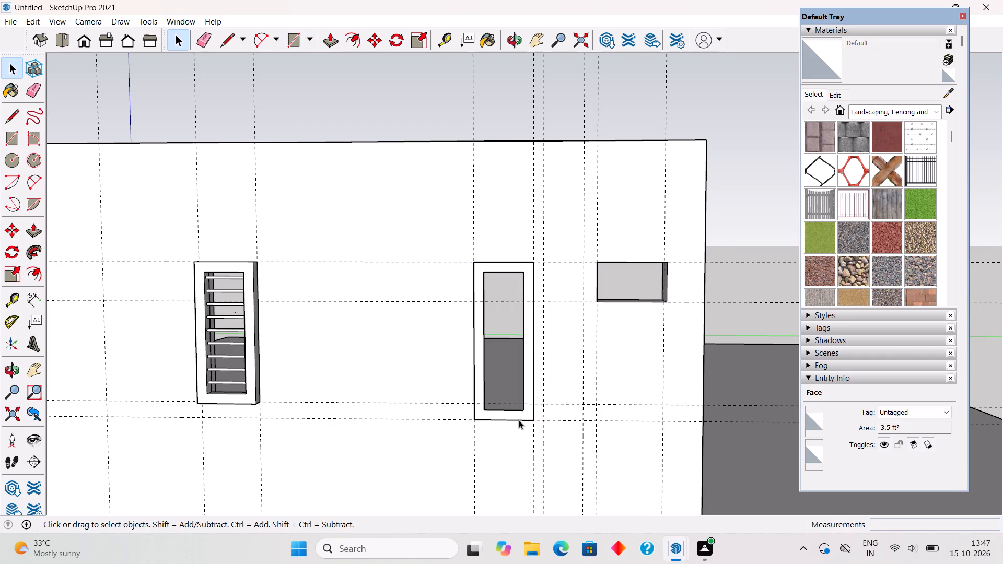
Extrude the second window's frame face 3" outward from the wall.
{"action": "left_click", "coordinate": [519, 415]}
{"action": "key", "text": "p"}
{"action": "left_click", "coordinate": [519, 415]}
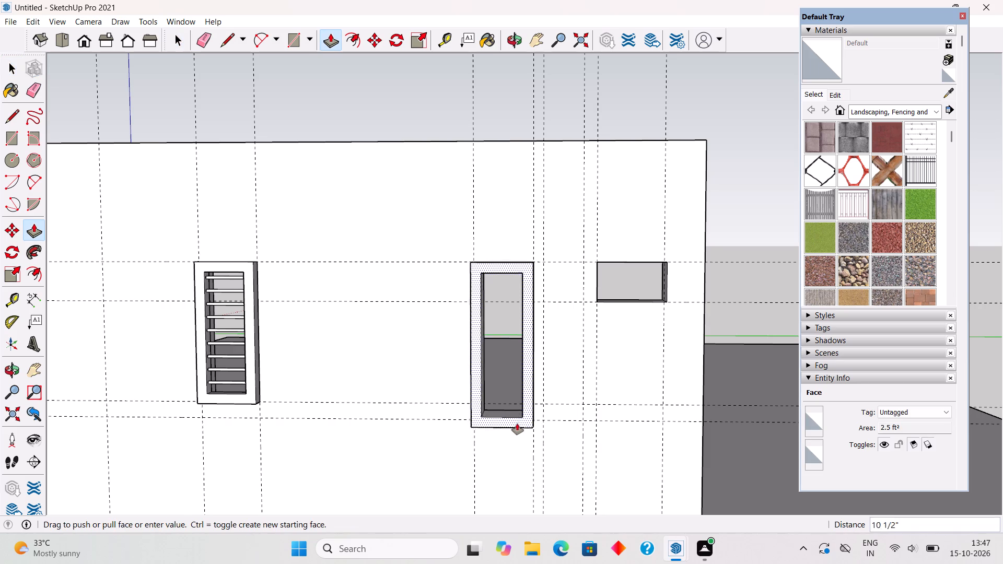
{"action": "type", "text": "3\""}
{"action": "key", "text": "Return"}
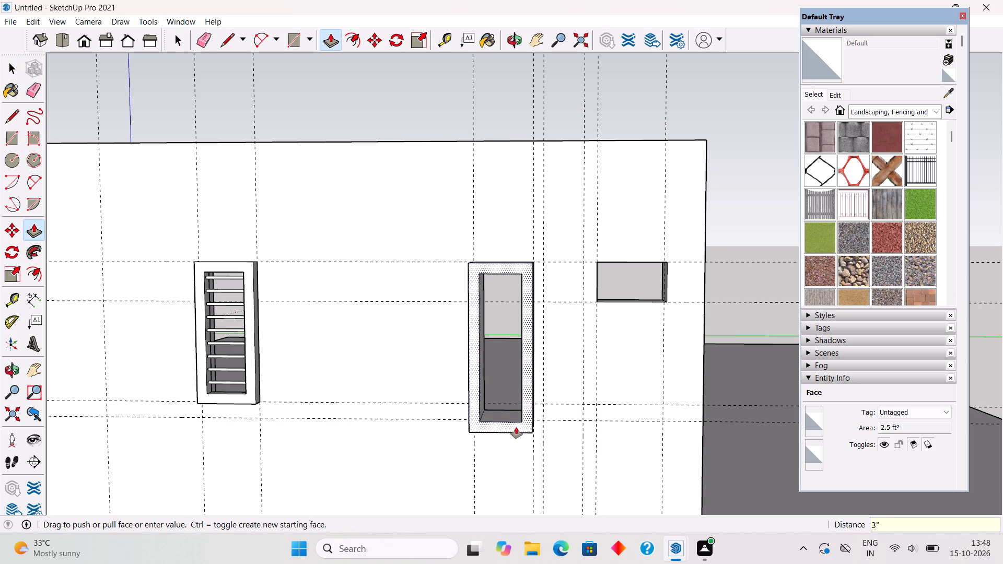
{"action": "key", "text": "space"}
Select all of the second window frame's connected geometry and make it a group.
{"action": "middle_click_drag", "start_coordinate": [530, 418], "coordinate": [380, 466]}
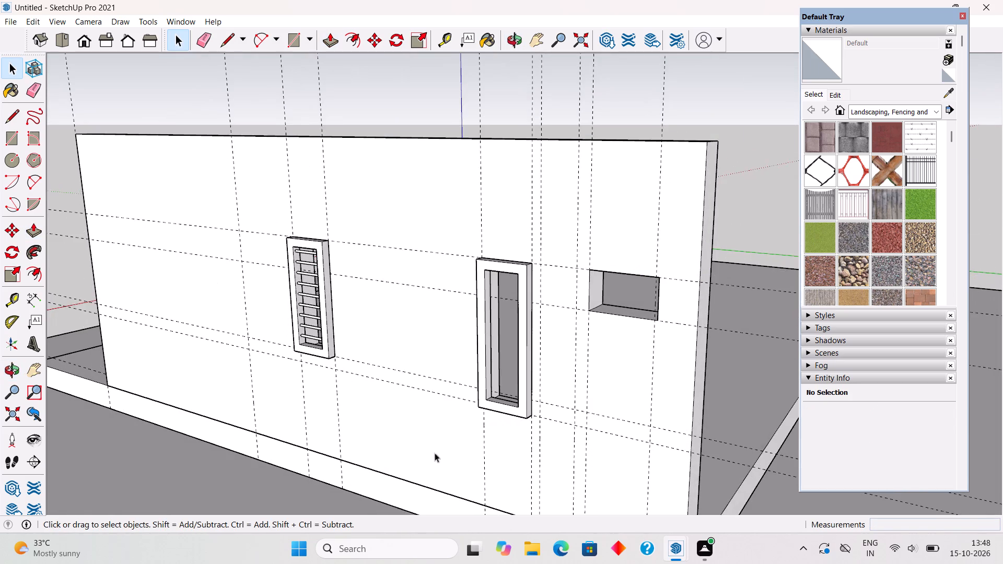
{"action": "scroll", "coordinate": [487, 436], "scroll_direction": "up", "scroll_amount": 5}
{"action": "scroll", "coordinate": [549, 395], "scroll_direction": "up", "scroll_amount": 3}
{"action": "triple_click", "coordinate": [543, 395]}
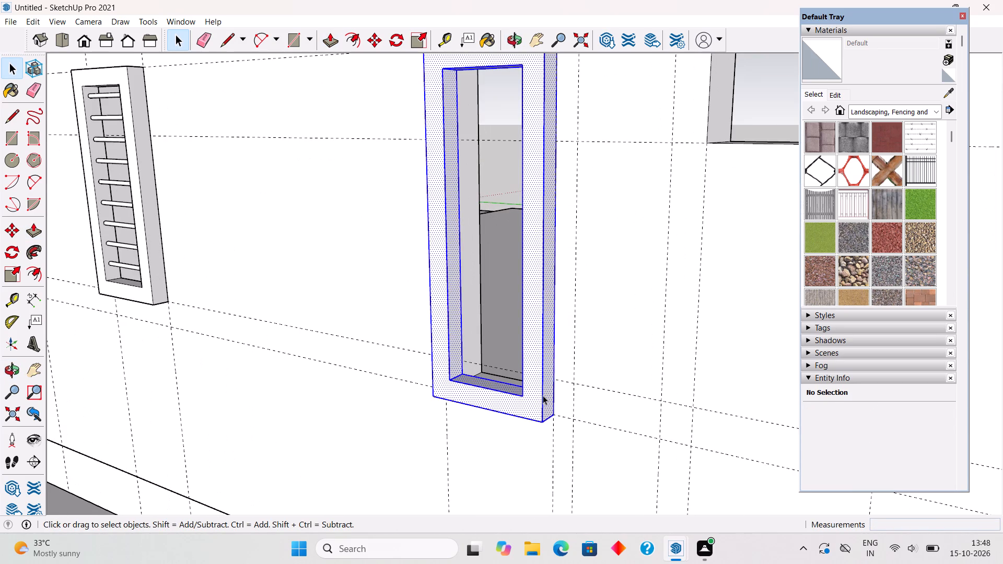
{"action": "right_click", "coordinate": [543, 395]}
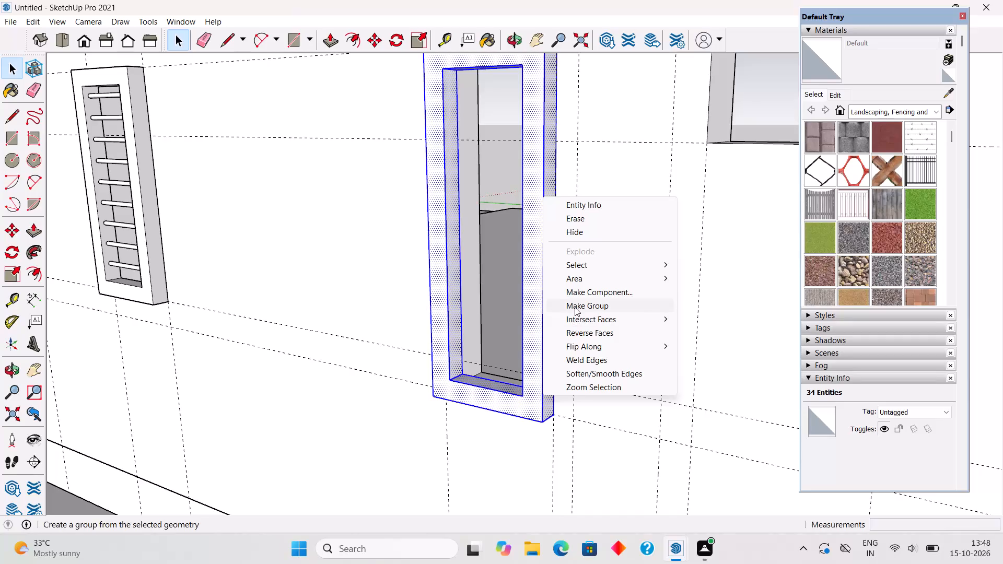
{"action": "left_click", "coordinate": [575, 307]}
{"action": "left_click", "coordinate": [500, 193]}
Move the first window's frame and bars group together back into the opening, aligning the frame's front corner with the wall face.
{"action": "scroll", "coordinate": [500, 249], "scroll_direction": "down", "scroll_amount": 5}
{"action": "scroll", "coordinate": [493, 413], "scroll_direction": "down", "scroll_amount": 4}
{"action": "middle_click_drag", "start_coordinate": [496, 406], "coordinate": [570, 405]}
{"action": "scroll", "coordinate": [426, 332], "scroll_direction": "up", "scroll_amount": 10}
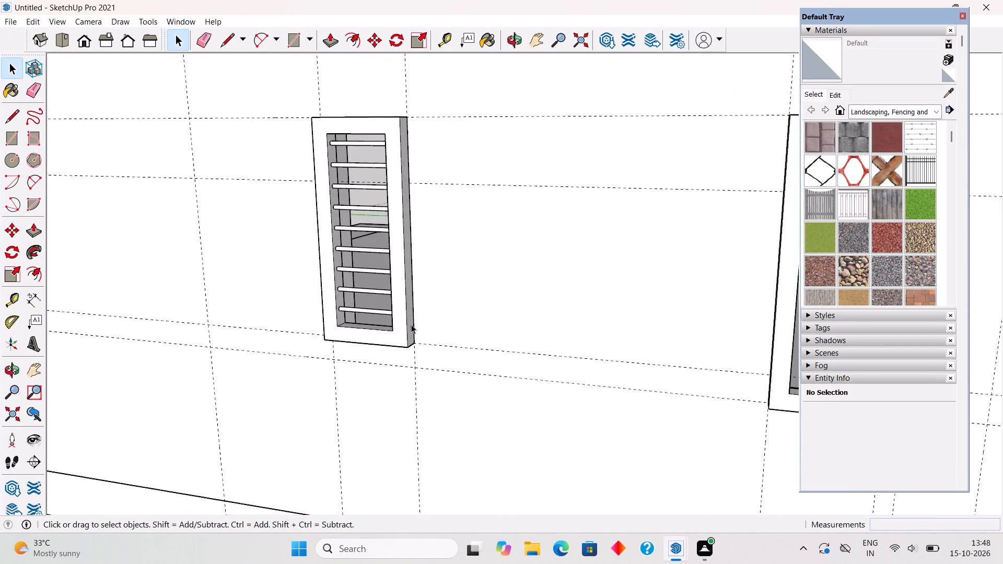
{"action": "scroll", "coordinate": [411, 324], "scroll_direction": "up", "scroll_amount": 6}
{"action": "left_click", "coordinate": [375, 305]}
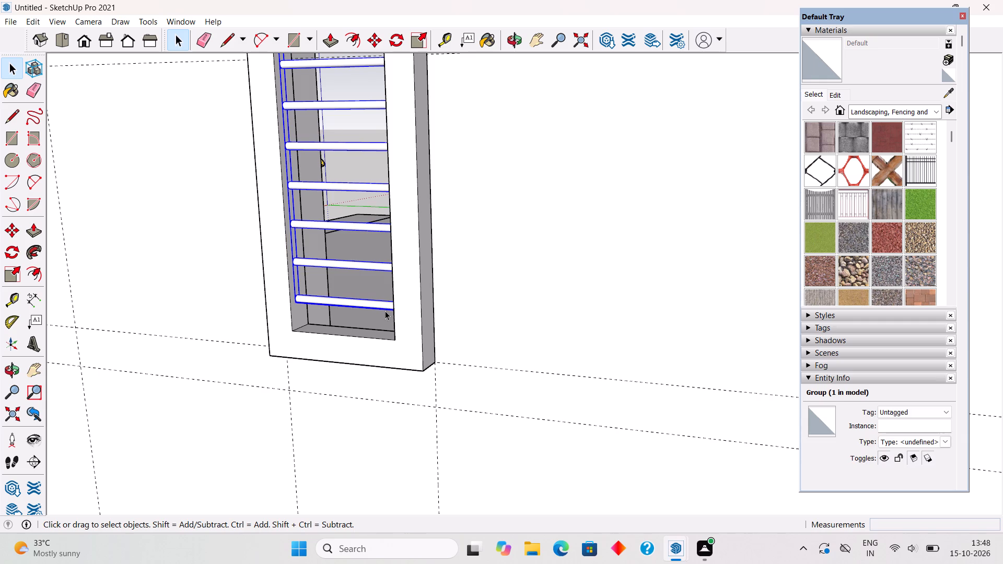
{"action": "left_click", "coordinate": [415, 318], "text": "shift"}
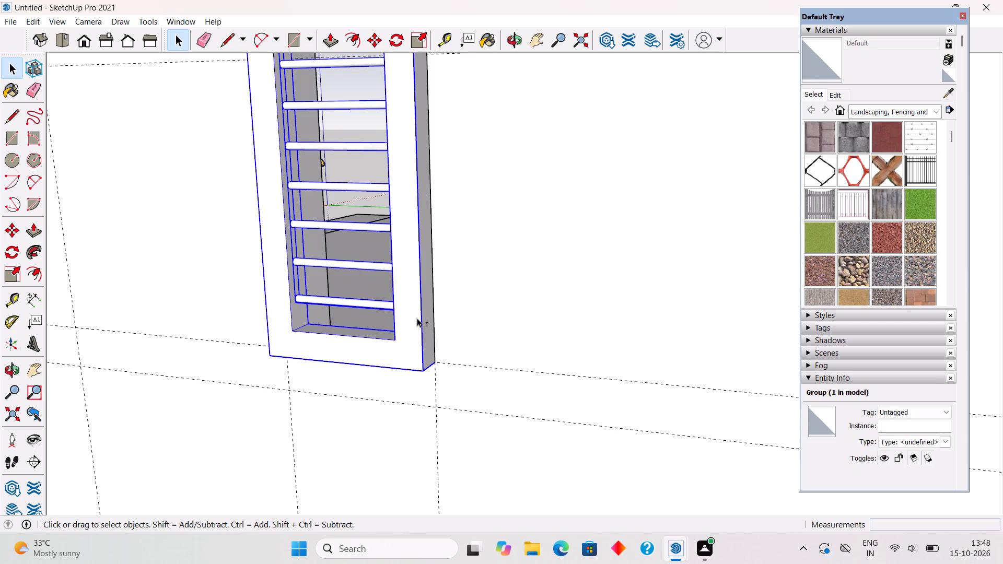
{"action": "key", "text": "m"}
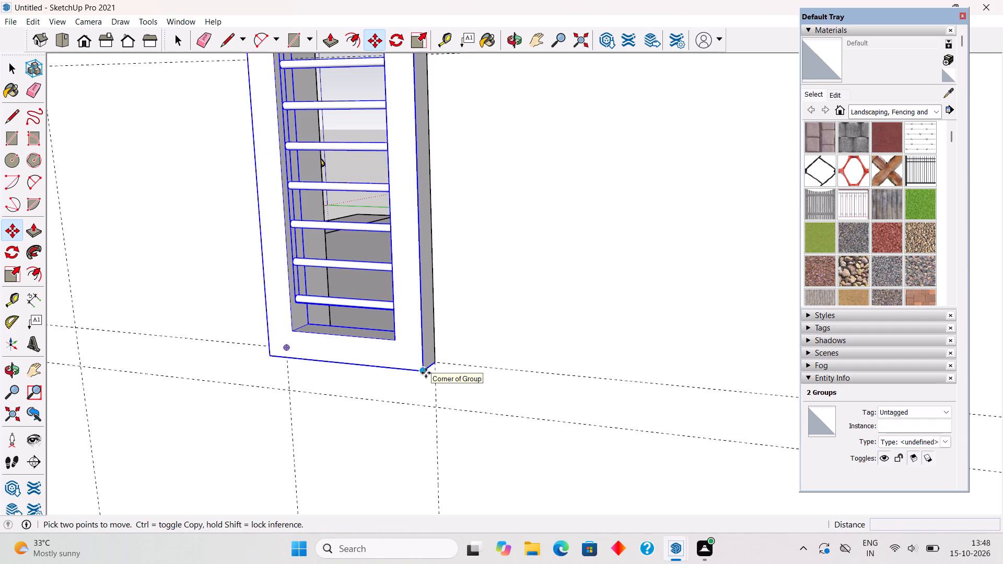
{"action": "left_click", "coordinate": [426, 373]}
{"action": "left_click", "coordinate": [438, 366]}
{"action": "scroll", "coordinate": [438, 366], "scroll_direction": "down", "scroll_amount": 11}
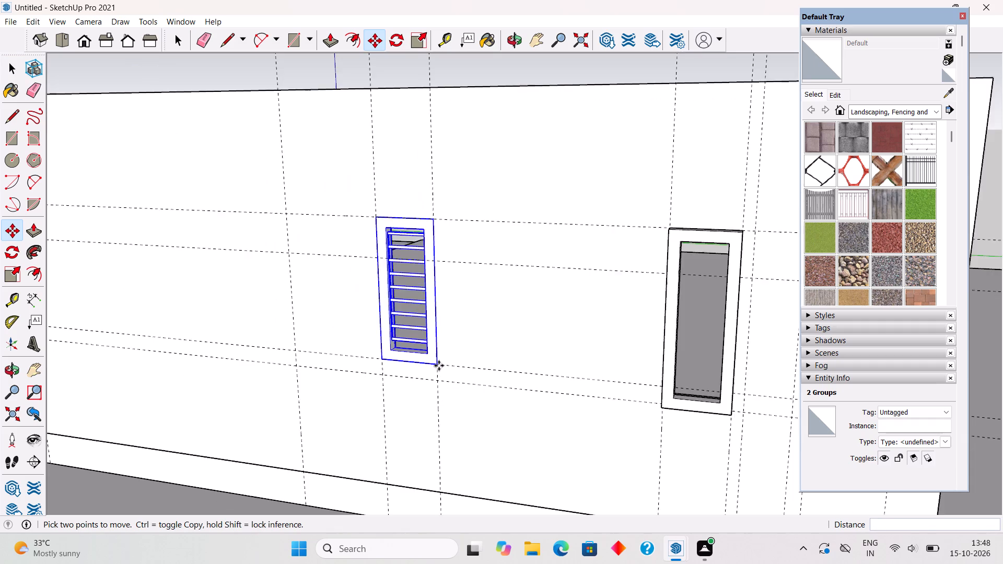
{"action": "scroll", "coordinate": [439, 366], "scroll_direction": "down", "scroll_amount": 7}
{"action": "key", "text": "space"}
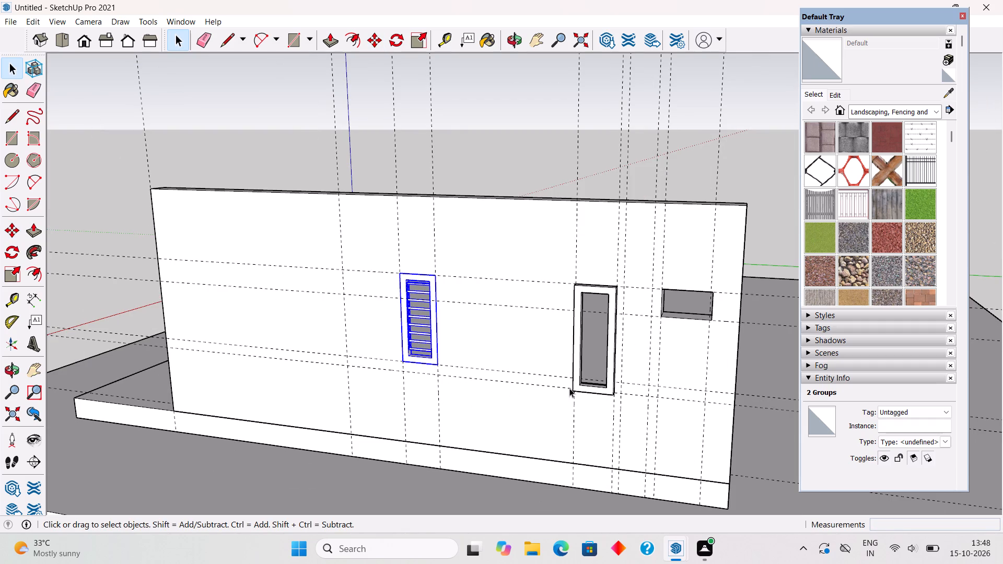
{"action": "left_click", "coordinate": [603, 180]}
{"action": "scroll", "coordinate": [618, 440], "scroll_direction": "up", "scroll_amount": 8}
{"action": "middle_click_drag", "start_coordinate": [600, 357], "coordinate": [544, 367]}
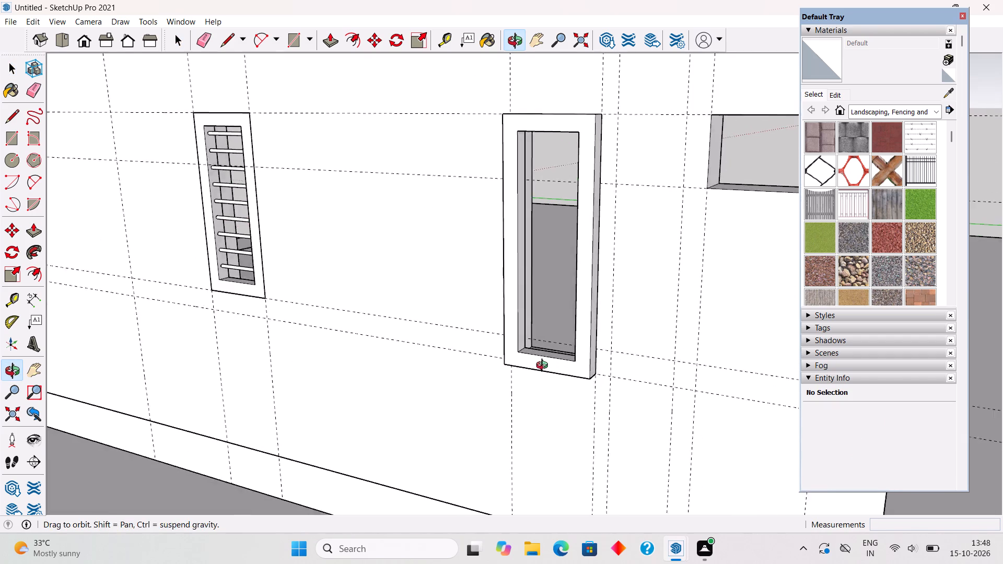
Move the second window's frame group 3" back into its opening so its front corner is flush with the wall face.
{"action": "middle_click_drag", "start_coordinate": [544, 367], "coordinate": [535, 367]}
{"action": "left_click", "coordinate": [565, 368]}
{"action": "scroll", "coordinate": [679, 421], "scroll_direction": "up", "scroll_amount": 6}
{"action": "scroll", "coordinate": [561, 372], "scroll_direction": "up", "scroll_amount": 1}
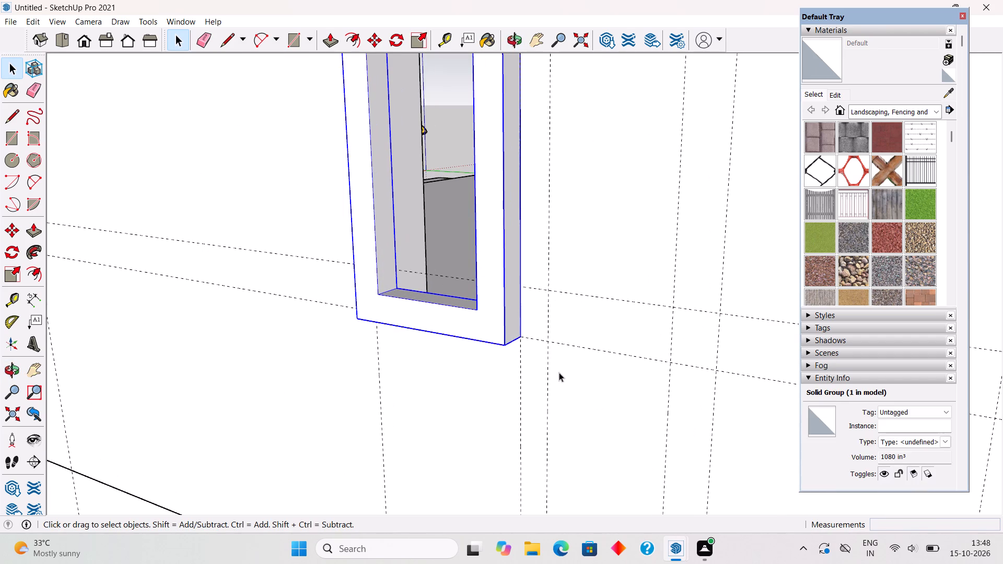
{"action": "key", "text": "m"}
{"action": "left_click", "coordinate": [508, 347]}
{"action": "left_click", "coordinate": [526, 337]}
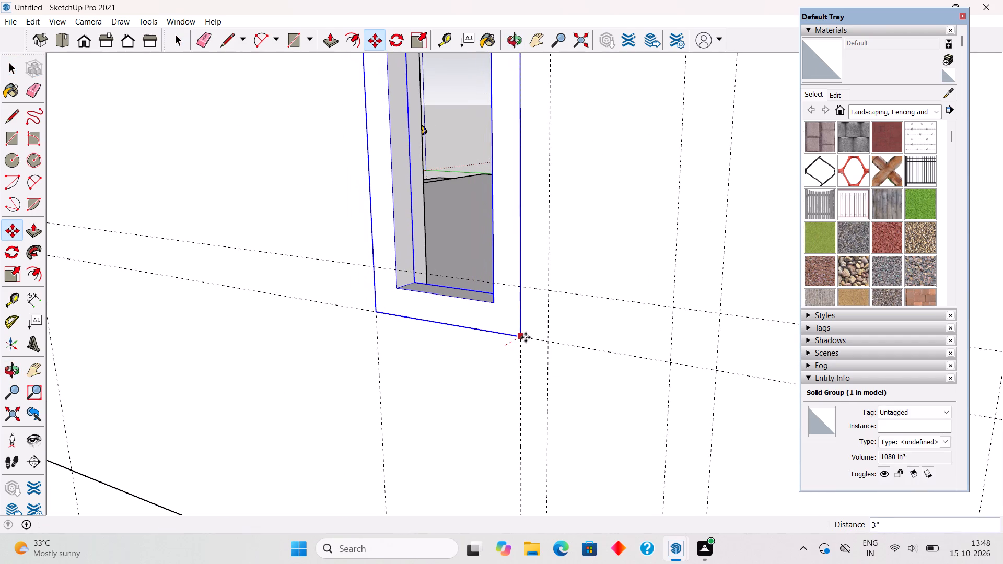
{"action": "key", "text": "space"}
{"action": "scroll", "coordinate": [526, 337], "scroll_direction": "down", "scroll_amount": 20}
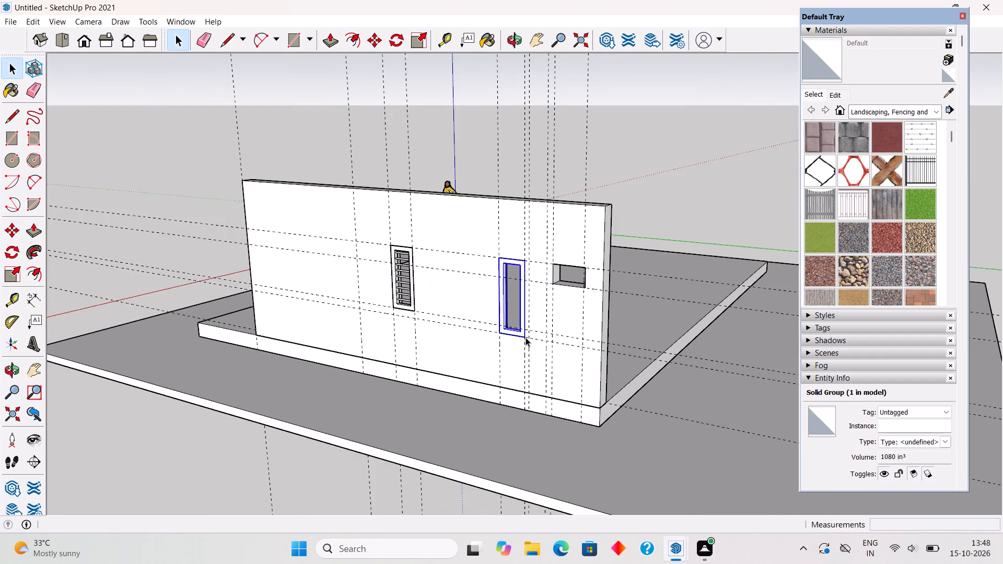
{"action": "left_click", "coordinate": [684, 191]}
Draw a rectangle about 1' by 1' 8 7/8" covering the small third window opening.
{"action": "middle_click_drag", "start_coordinate": [585, 409], "coordinate": [776, 391]}
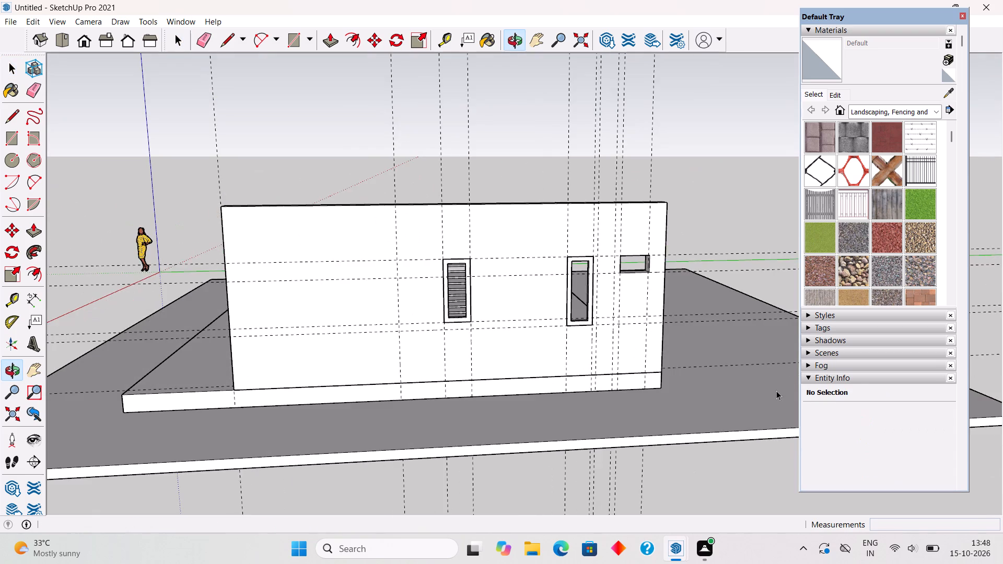
{"action": "scroll", "coordinate": [737, 225], "scroll_direction": "up", "scroll_amount": 8}
{"action": "scroll", "coordinate": [621, 277], "scroll_direction": "down", "scroll_amount": 2}
{"action": "middle_click_drag", "start_coordinate": [578, 356], "coordinate": [576, 346]}
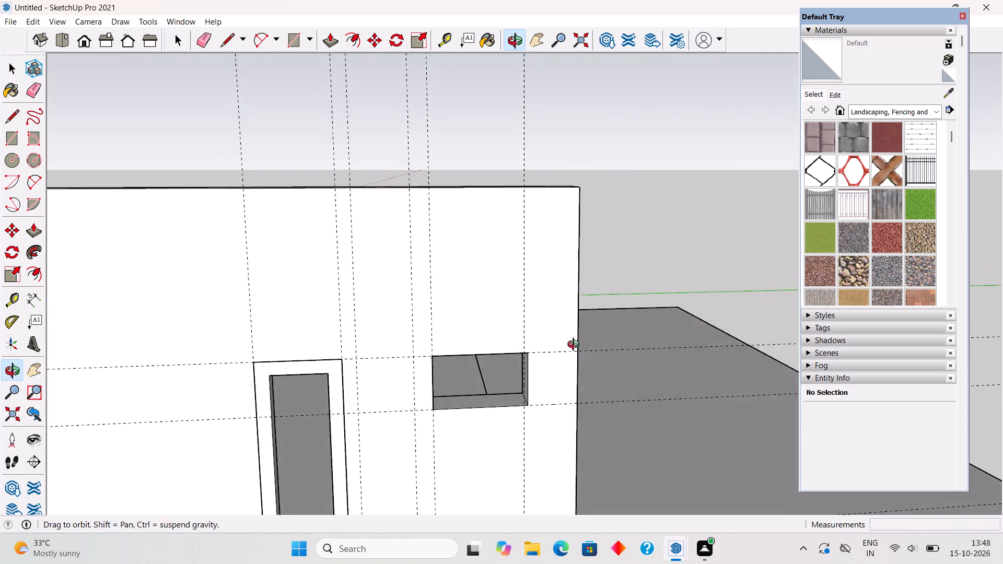
{"action": "middle_click_drag", "start_coordinate": [576, 346], "coordinate": [572, 323]}
{"action": "key", "text": "r"}
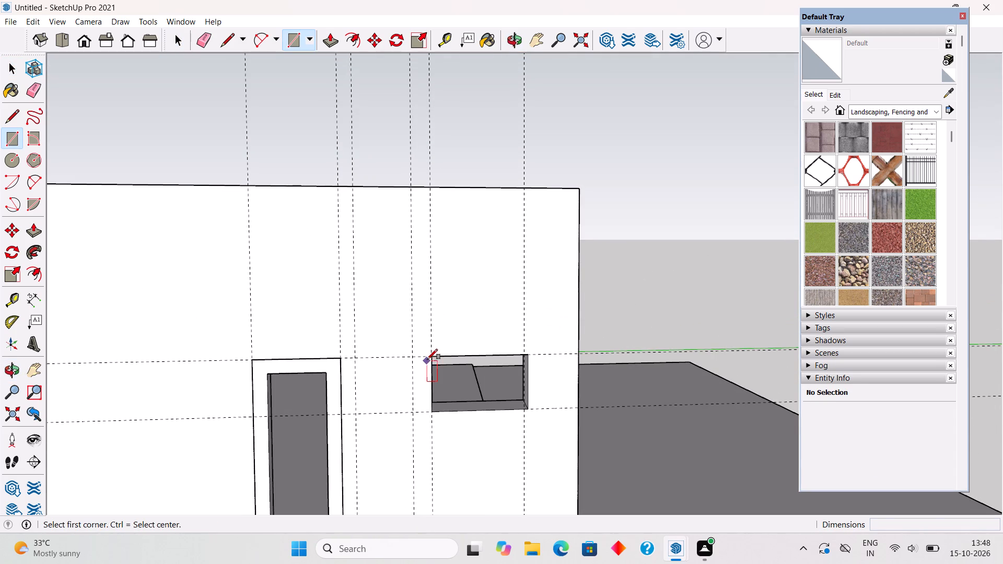
{"action": "left_click", "coordinate": [431, 354]}
{"action": "left_click", "coordinate": [524, 408]}
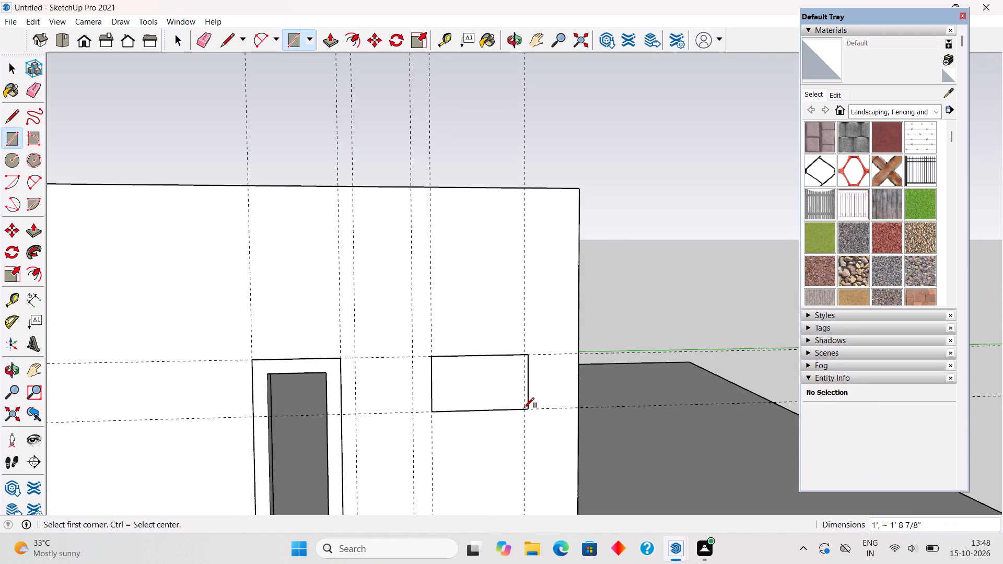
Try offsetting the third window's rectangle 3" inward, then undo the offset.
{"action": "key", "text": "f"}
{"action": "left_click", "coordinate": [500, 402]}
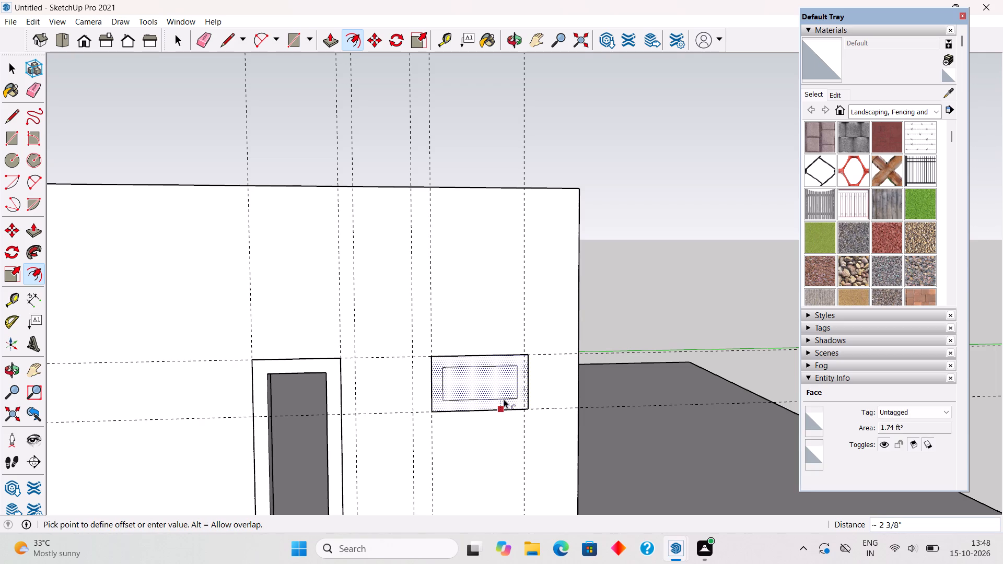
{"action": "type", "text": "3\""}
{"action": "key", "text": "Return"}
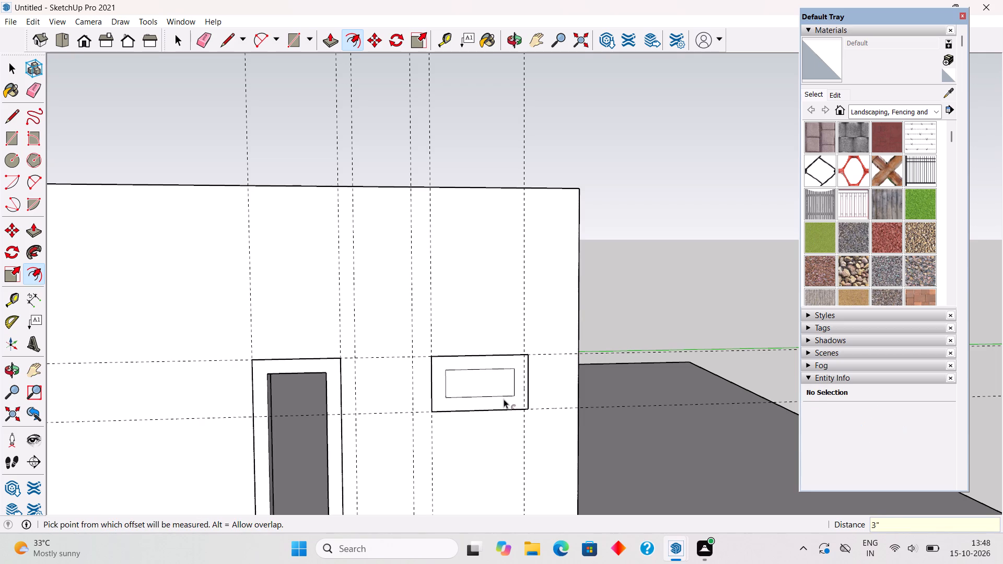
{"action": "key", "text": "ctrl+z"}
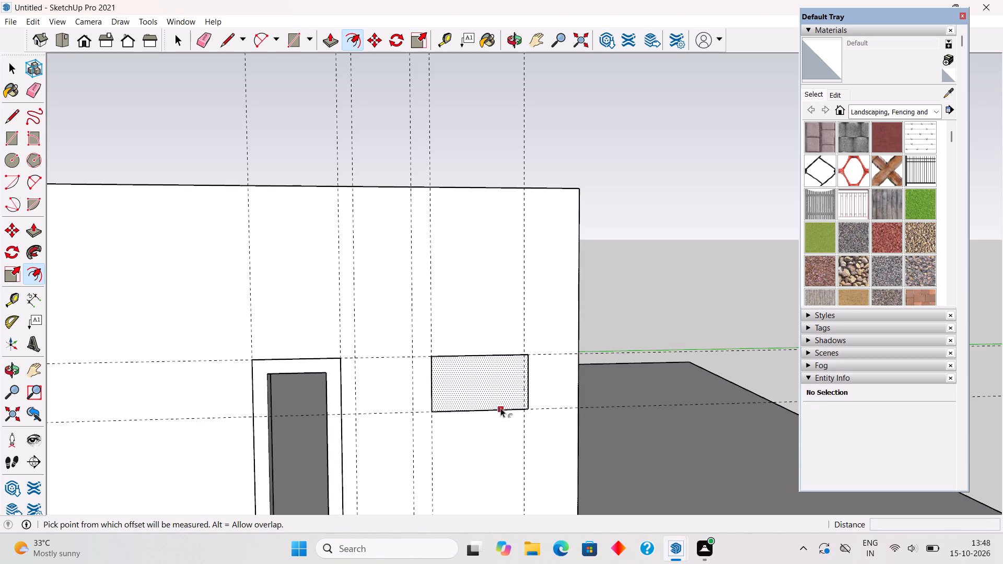
Offset the third window's rectangle 2.5" inward and delete the inner face to leave a frame outline.
{"action": "left_click", "coordinate": [500, 407]}
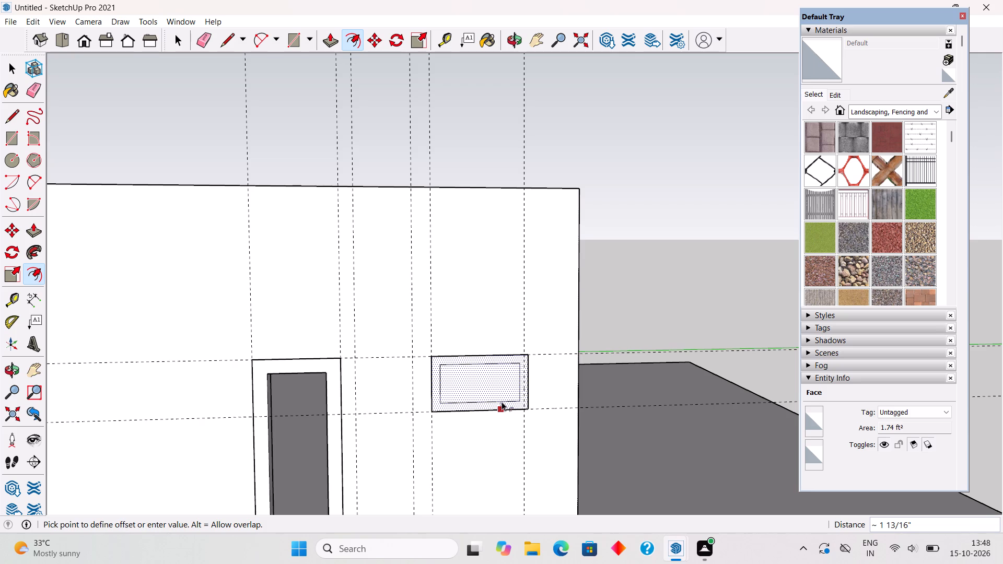
{"action": "type", "text": "2.5\""}
{"action": "key", "text": "Return"}
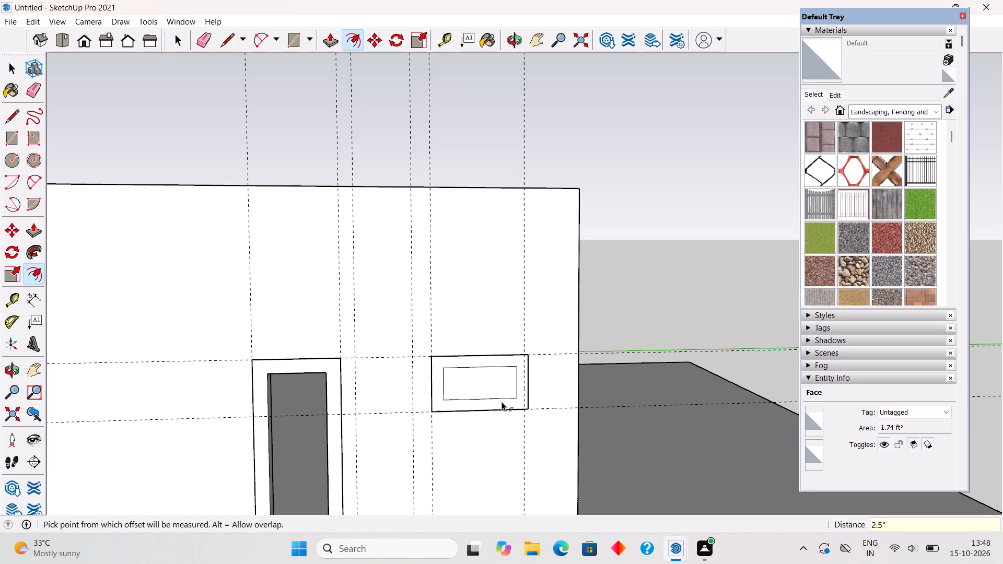
{"action": "key", "text": "space"}
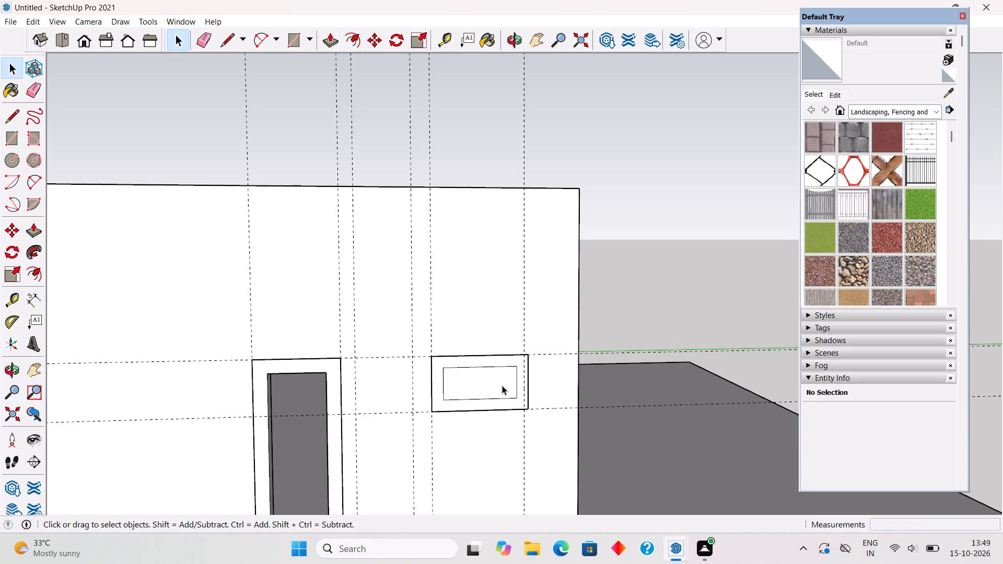
{"action": "left_click", "coordinate": [502, 385]}
{"action": "key", "text": "Delete"}
Extrude the third window's frame face 2" outward from the wall.
{"action": "left_click", "coordinate": [515, 402]}
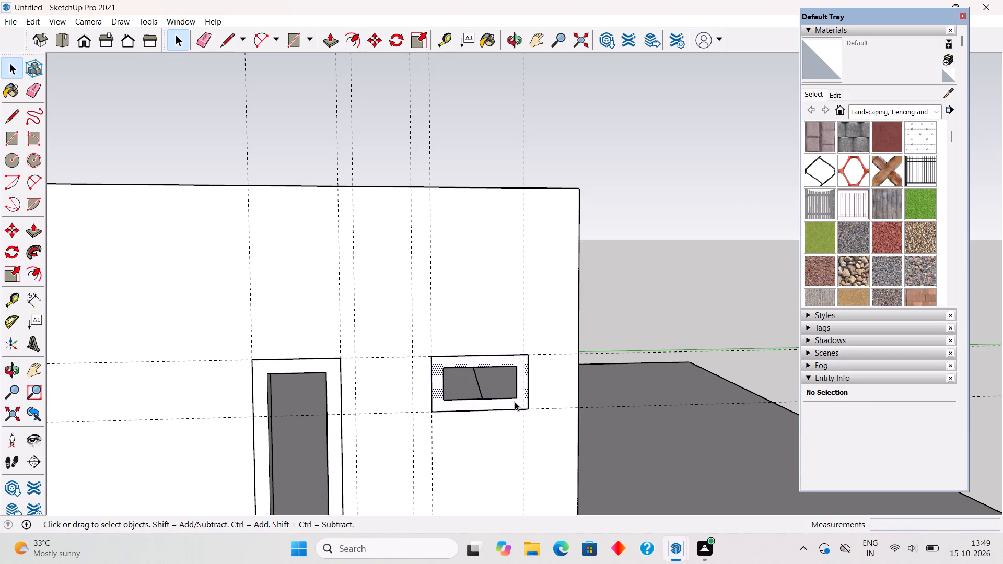
{"action": "key", "text": "p"}
{"action": "left_click", "coordinate": [515, 402]}
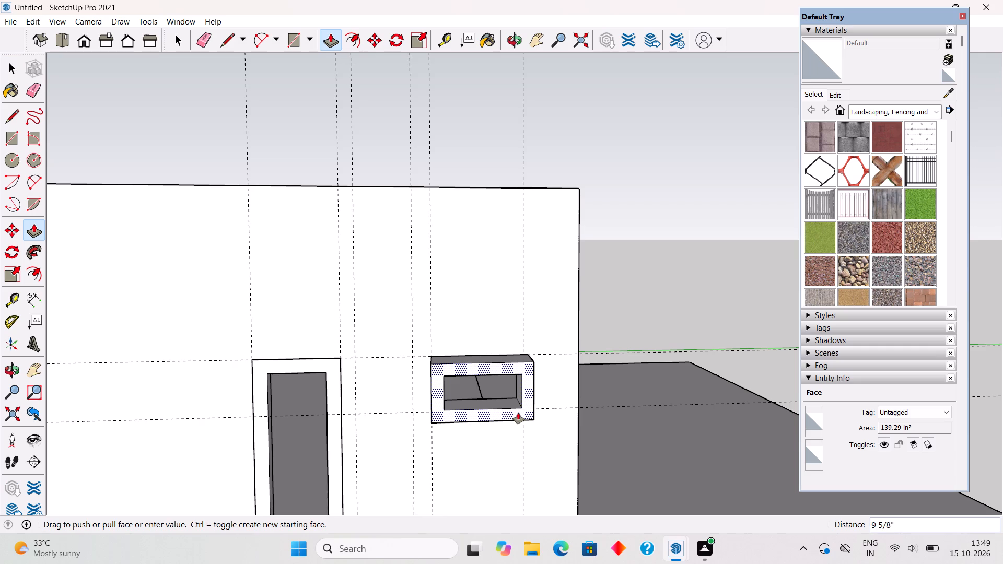
{"action": "type", "text": "2\""}
{"action": "key", "text": "Return"}
{"action": "key", "text": "space"}
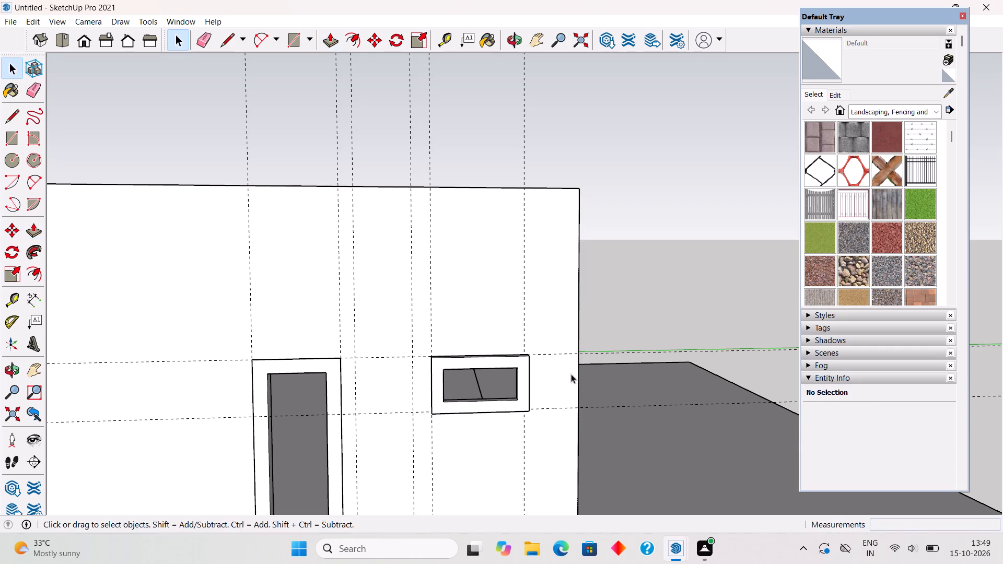
Select all of the third window frame's connected geometry and make it a group.
{"action": "middle_click_drag", "start_coordinate": [559, 382], "coordinate": [217, 429]}
{"action": "scroll", "coordinate": [418, 398], "scroll_direction": "up", "scroll_amount": 4}
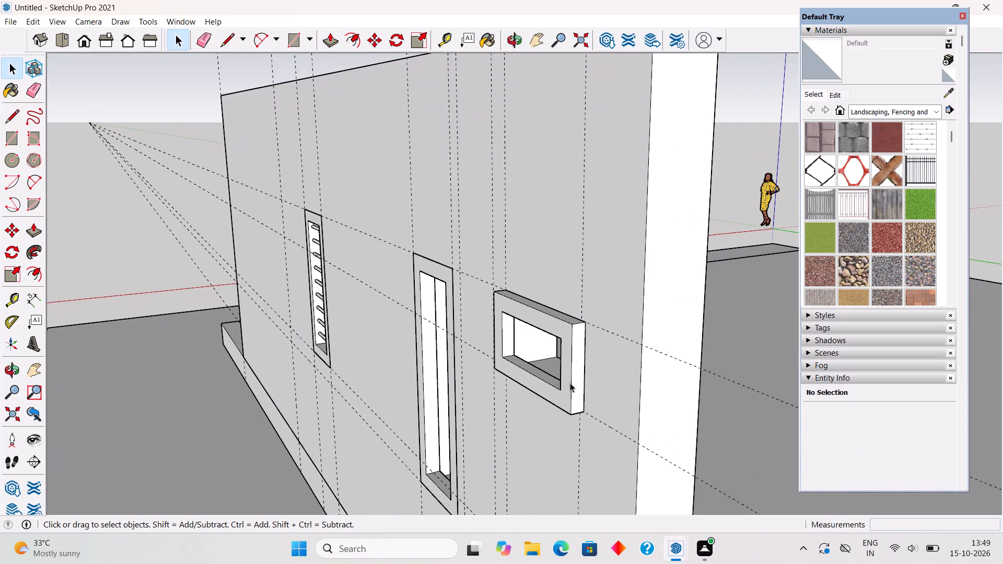
{"action": "triple_click", "coordinate": [570, 383]}
{"action": "right_click", "coordinate": [570, 383]}
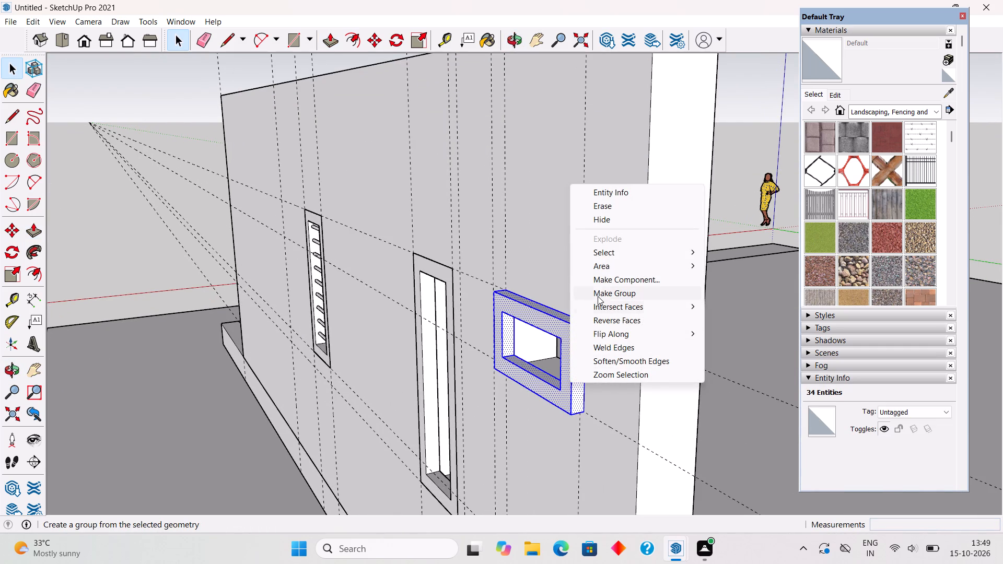
{"action": "left_click", "coordinate": [598, 295]}
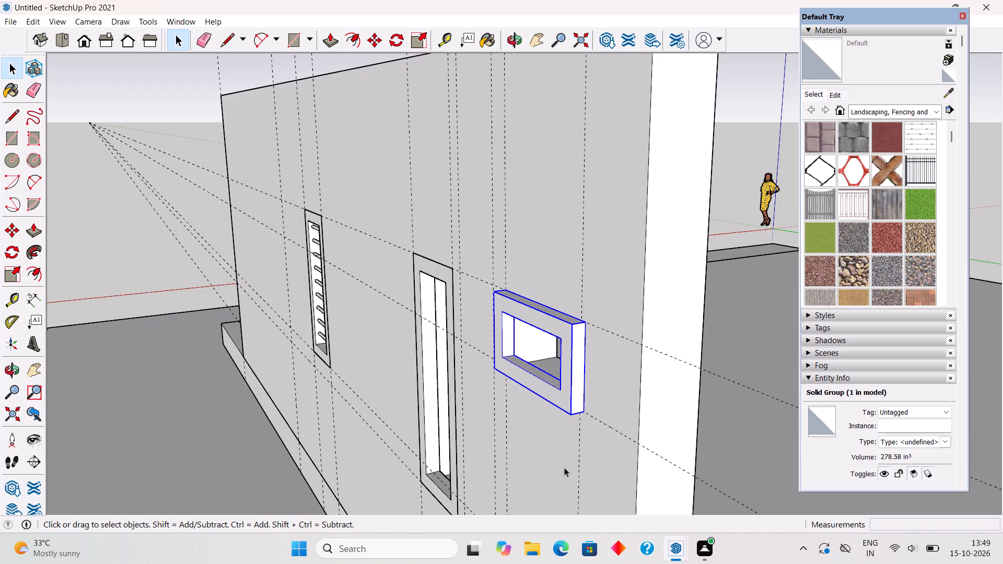
{"action": "scroll", "coordinate": [564, 467], "scroll_direction": "down", "scroll_amount": 2}
{"action": "left_click", "coordinate": [133, 286]}
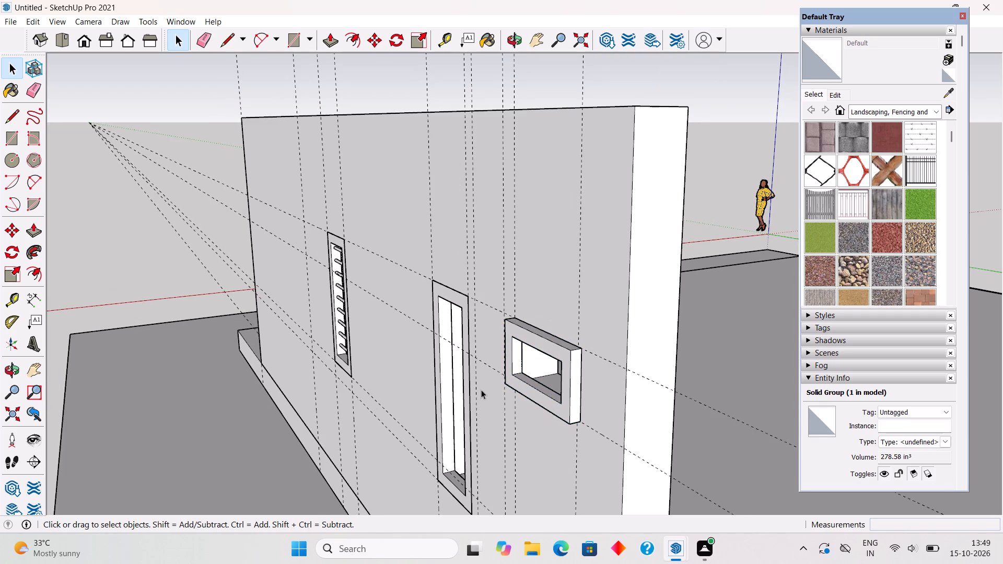
Move the third window's frame group 2" back into its opening, aligning its front corner with the wall face.
{"action": "scroll", "coordinate": [510, 380], "scroll_direction": "up", "scroll_amount": 3}
{"action": "left_click", "coordinate": [603, 430]}
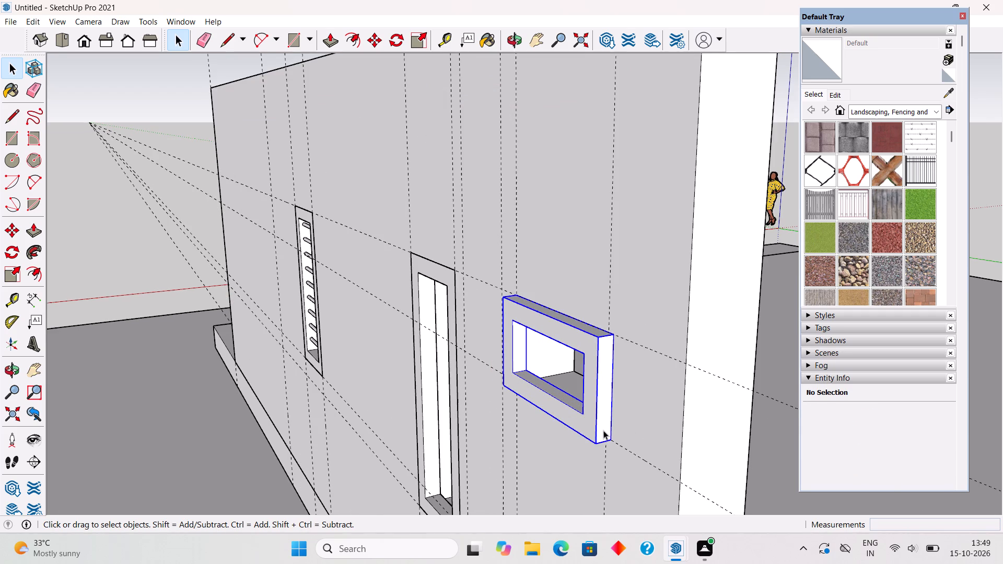
{"action": "scroll", "coordinate": [603, 430], "scroll_direction": "up", "scroll_amount": 4}
{"action": "middle_click_drag", "start_coordinate": [673, 448], "coordinate": [820, 445]}
{"action": "middle_click_drag", "start_coordinate": [600, 455], "coordinate": [611, 455]}
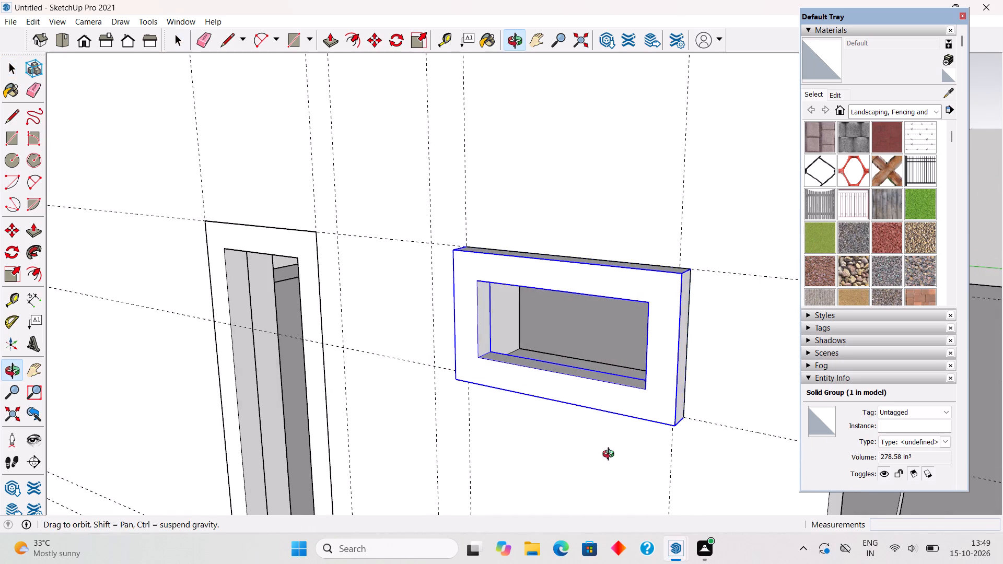
{"action": "middle_click_drag", "start_coordinate": [611, 455], "coordinate": [752, 455]}
{"action": "scroll", "coordinate": [752, 455], "scroll_direction": "down", "scroll_amount": 3}
{"action": "key", "text": "m"}
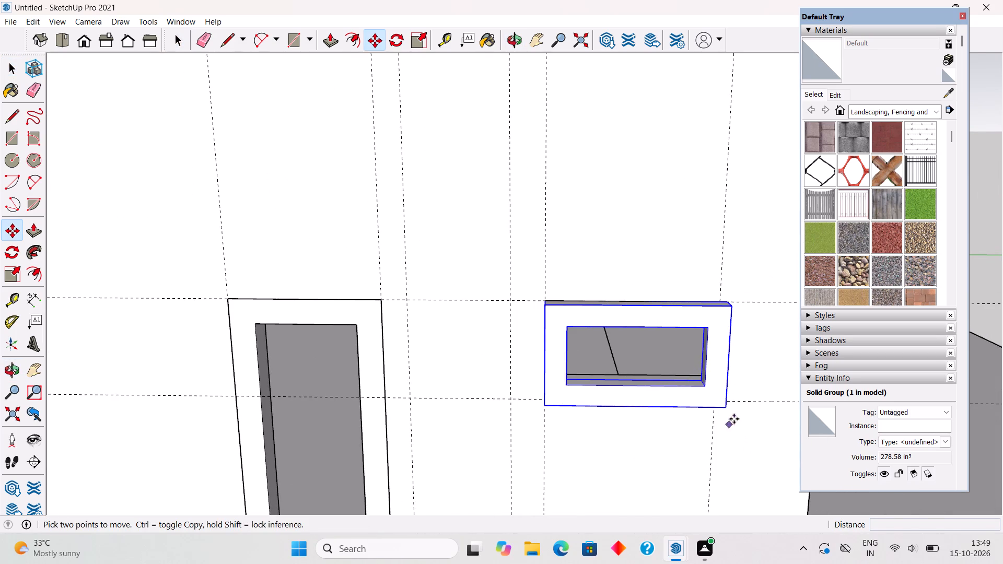
{"action": "left_click", "coordinate": [726, 407]}
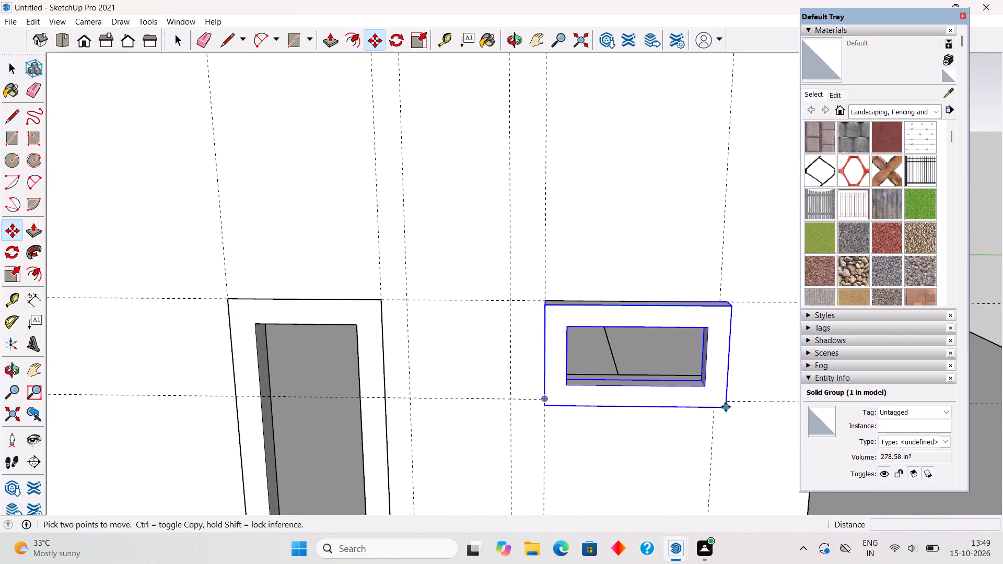
{"action": "left_click", "coordinate": [719, 396]}
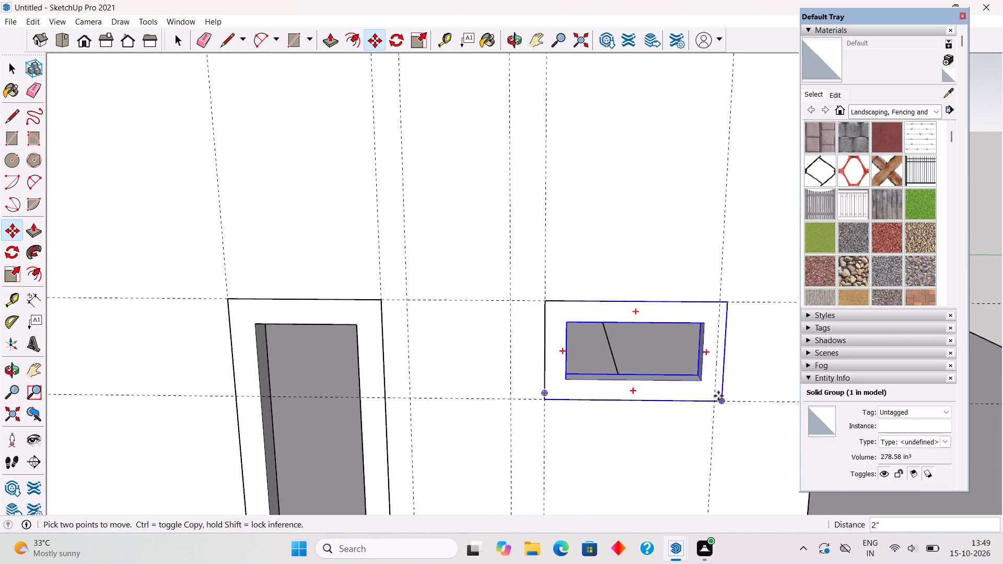
{"action": "key", "text": "space"}
{"action": "scroll", "coordinate": [718, 396], "scroll_direction": "down", "scroll_amount": 17}
{"action": "left_click", "coordinate": [530, 161]}
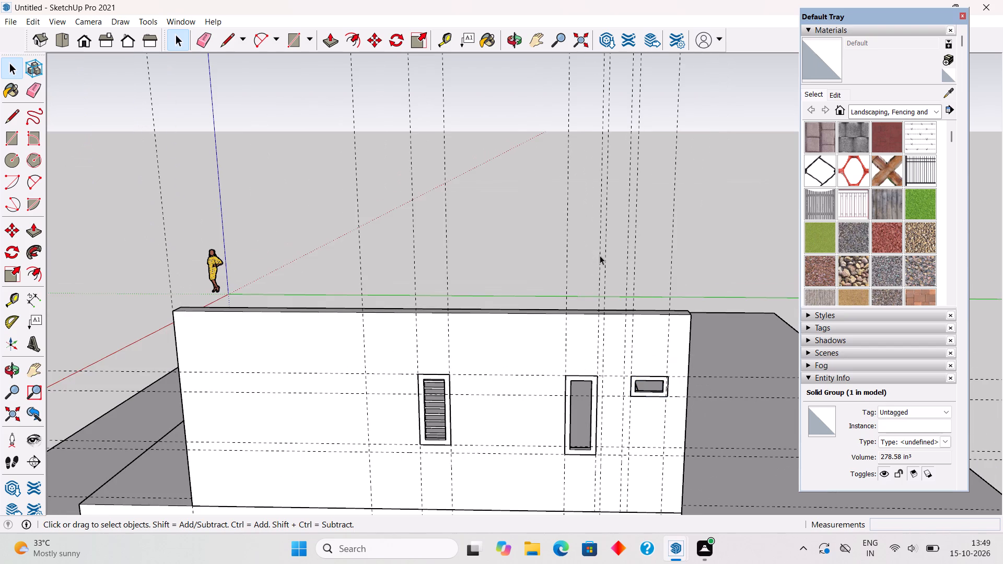
Draw rectangles filling the inner openings of all three window frames: 3' 6" by 1' in the second, 7" by about 1' 4" in the third.
{"action": "middle_click_drag", "start_coordinate": [680, 408], "coordinate": [675, 371]}
{"action": "scroll", "coordinate": [676, 370], "scroll_direction": "up", "scroll_amount": 2}
{"action": "scroll", "coordinate": [616, 487], "scroll_direction": "up", "scroll_amount": 3}
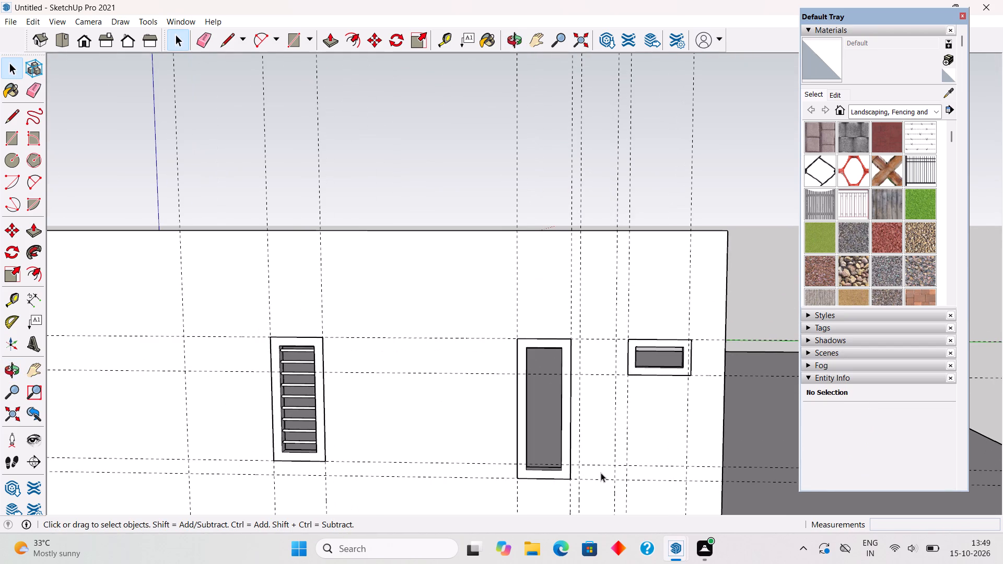
{"action": "key", "text": "r"}
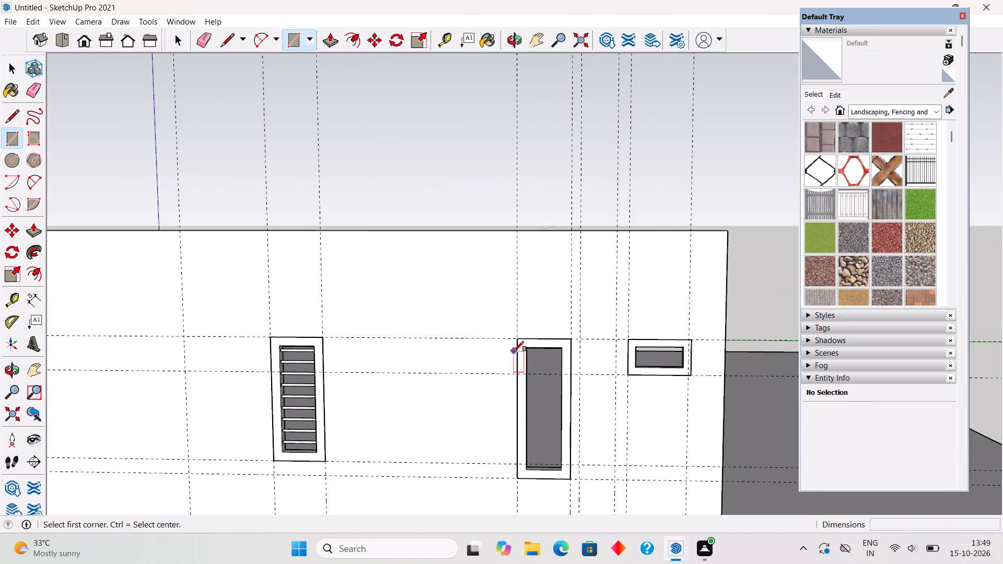
{"action": "left_click", "coordinate": [524, 350]}
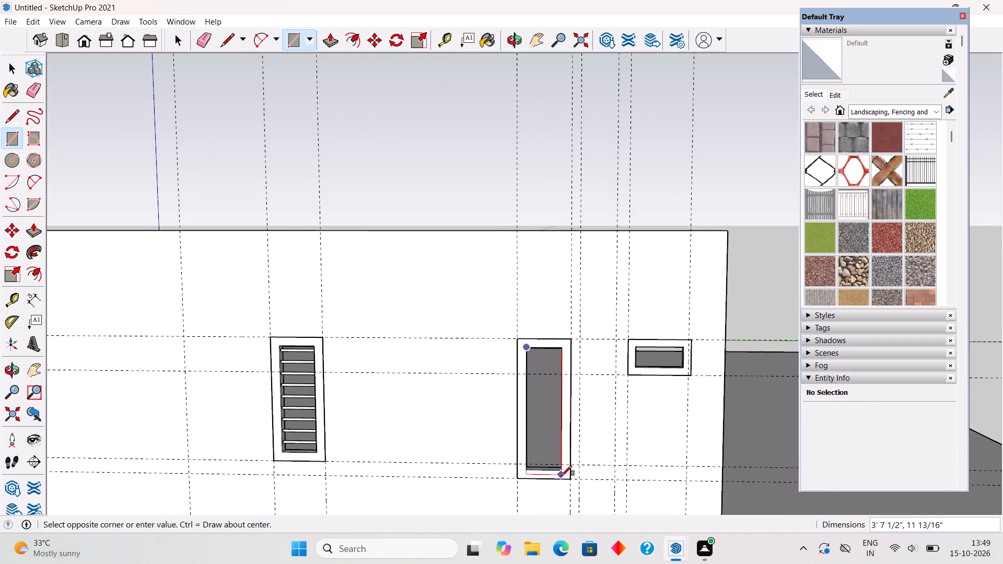
{"action": "left_click", "coordinate": [562, 470]}
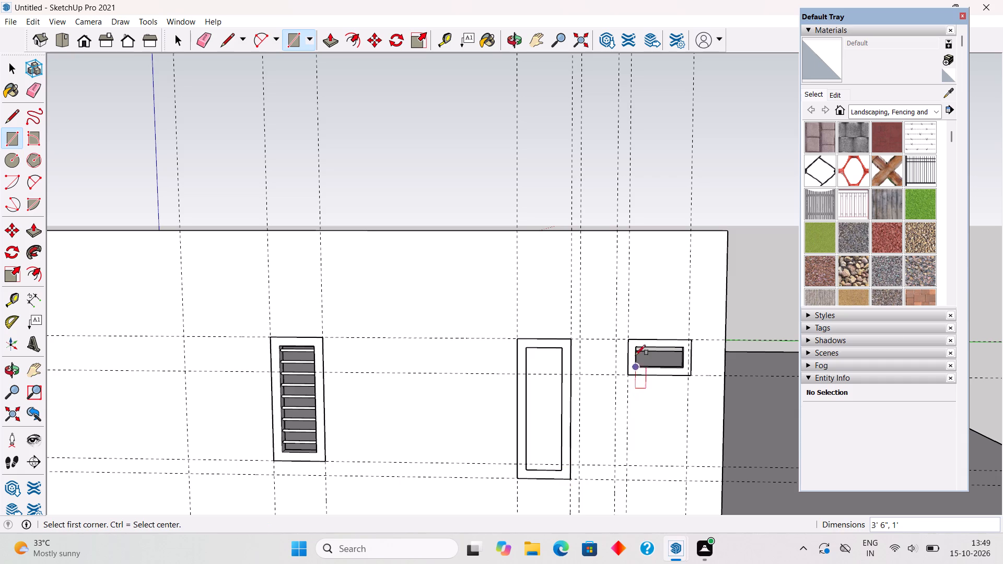
{"action": "left_click", "coordinate": [635, 349]}
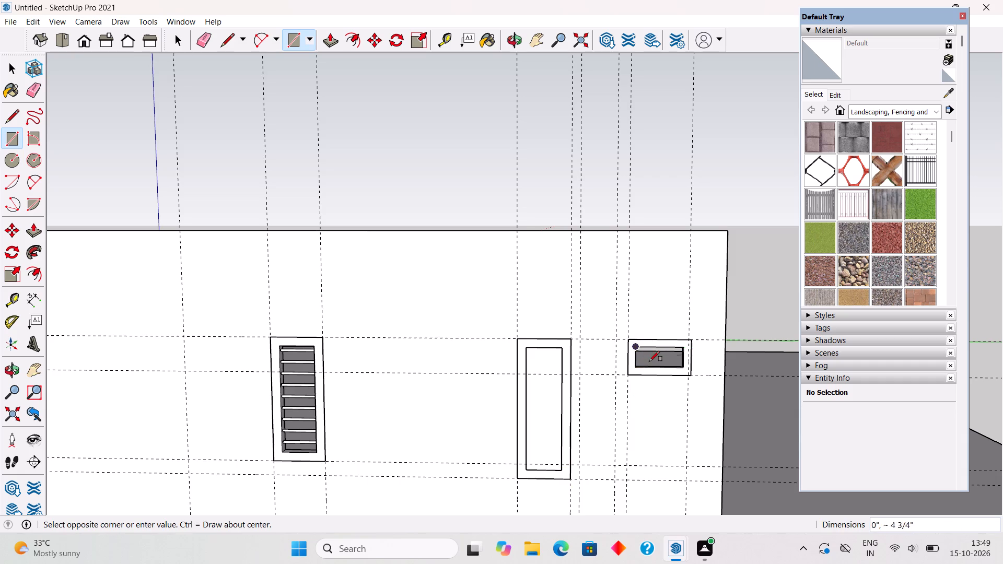
{"action": "left_click", "coordinate": [682, 368]}
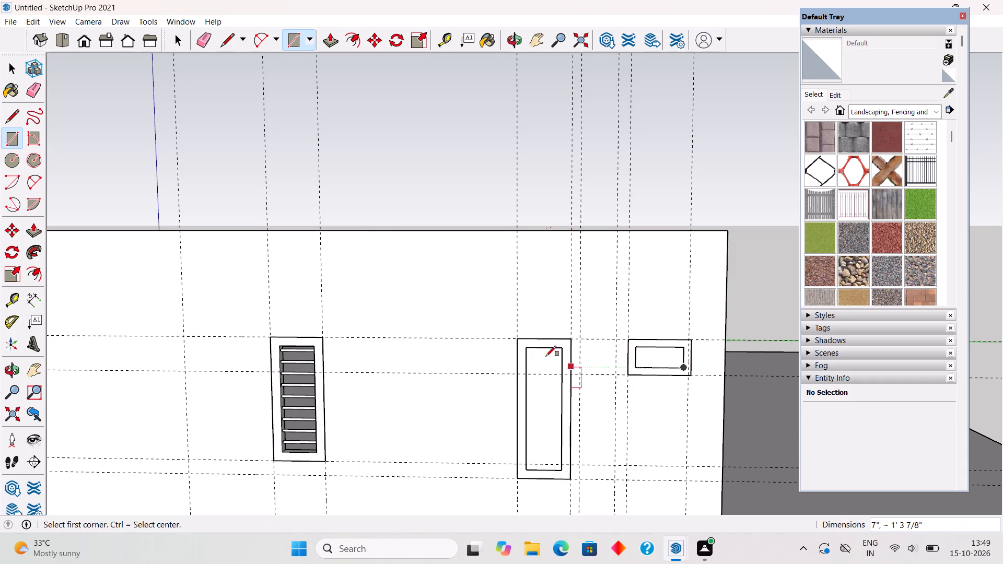
{"action": "left_click", "coordinate": [283, 346]}
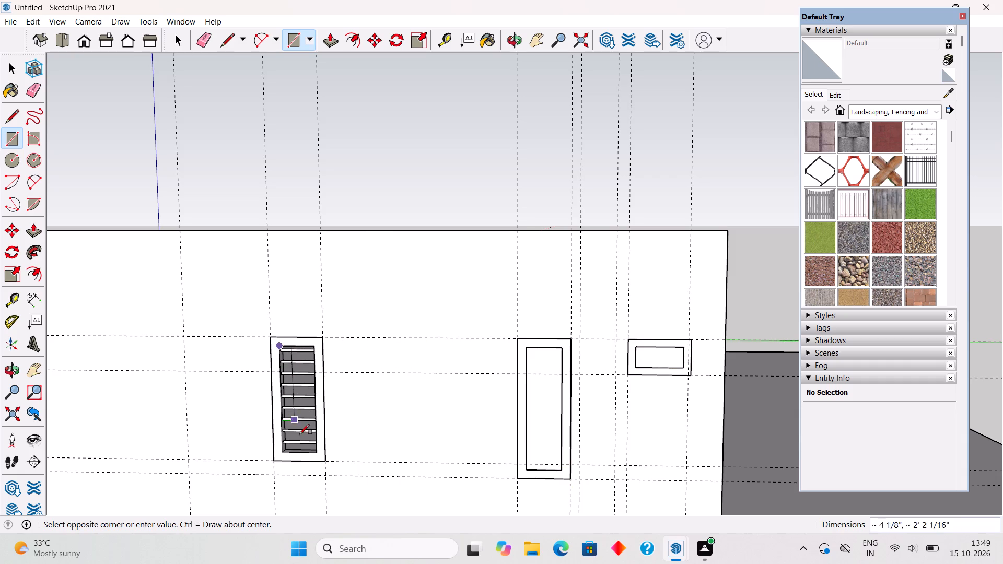
{"action": "left_click", "coordinate": [314, 451]}
{"action": "key", "text": "space"}
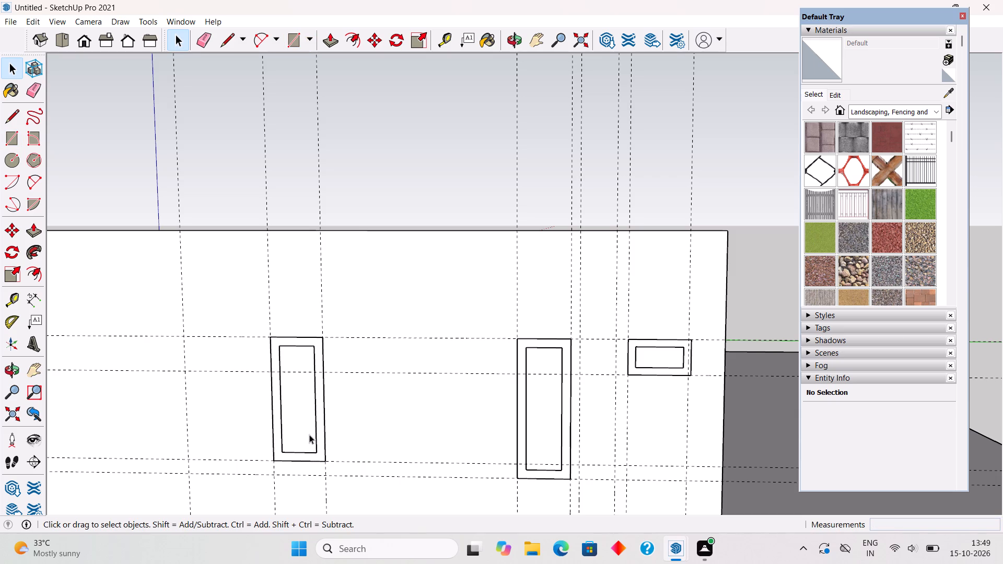
Make the pane rectangle in the first window, with its edges, a group.
{"action": "triple_click", "coordinate": [309, 434]}
{"action": "right_click", "coordinate": [310, 432]}
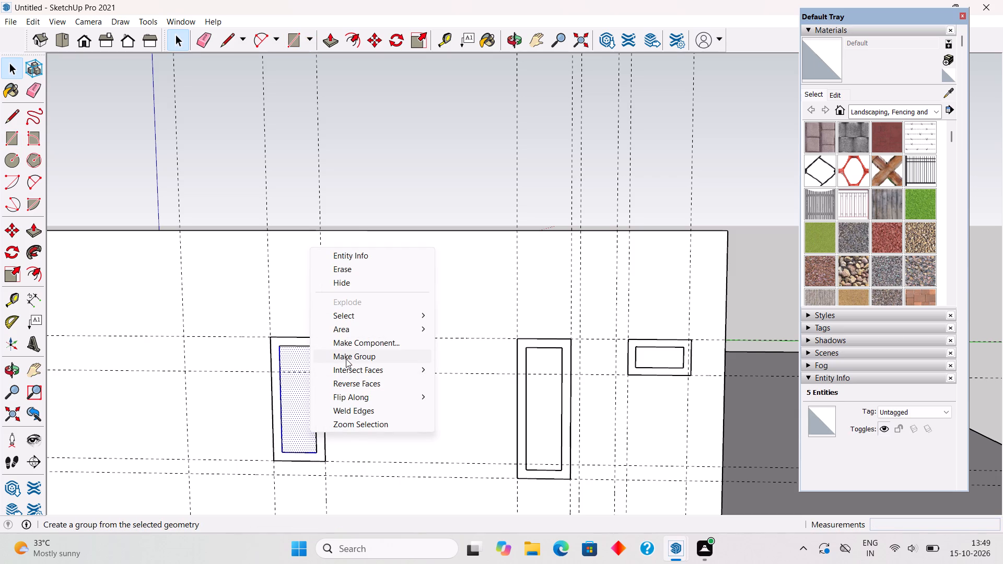
{"action": "left_click", "coordinate": [346, 359]}
Redraw the second window's 3' 6" by 1' pane rectangle in its frame opening and make it a group.
{"action": "key", "text": "r"}
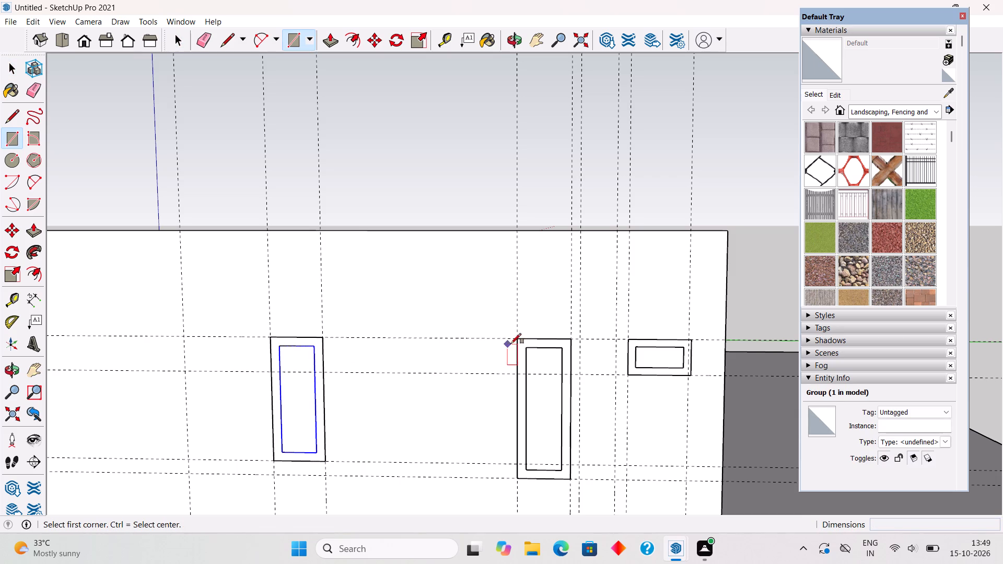
{"action": "left_click", "coordinate": [529, 350]}
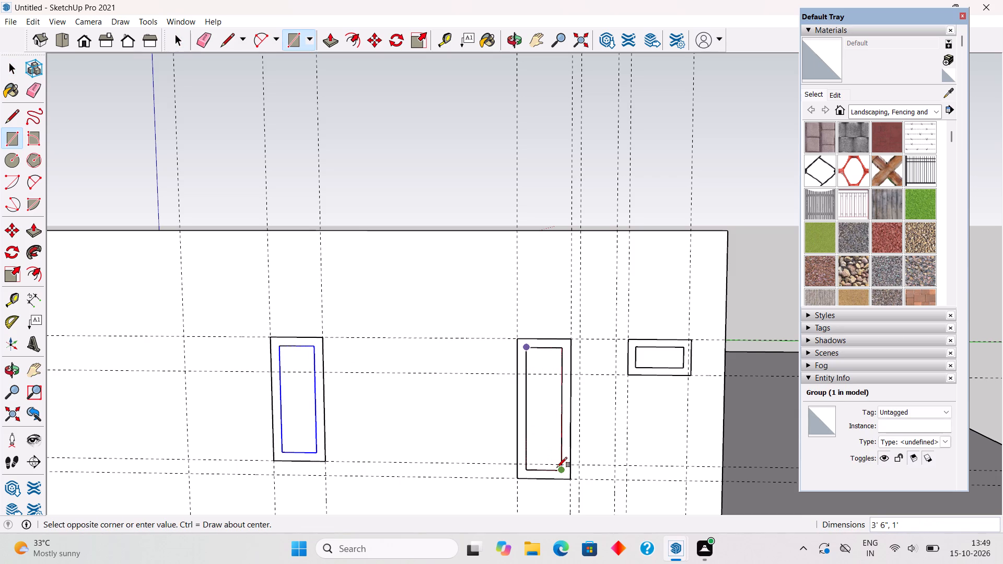
{"action": "left_click", "coordinate": [559, 468]}
{"action": "key", "text": "space"}
{"action": "triple_click", "coordinate": [550, 435]}
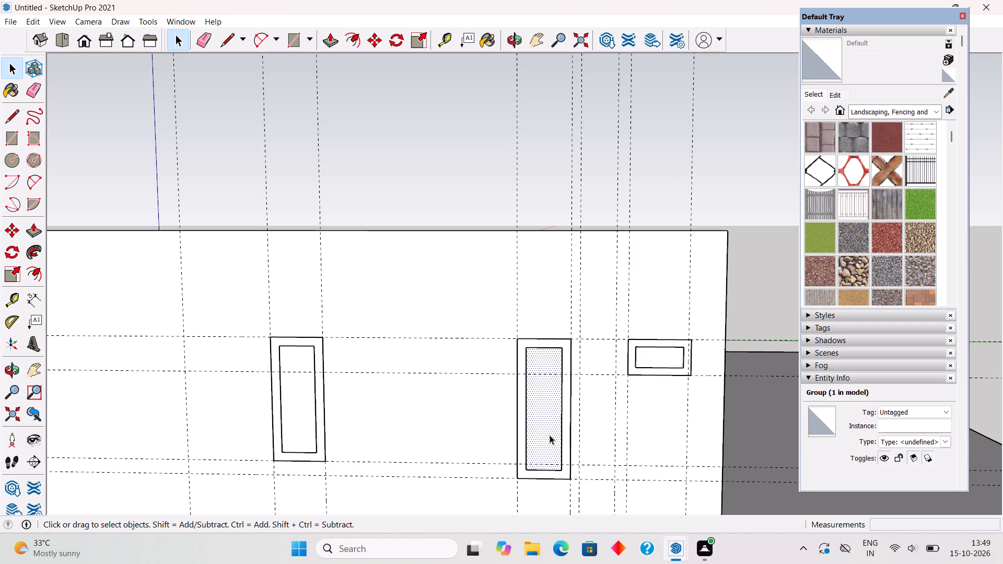
{"action": "right_click", "coordinate": [550, 435]}
{"action": "left_click", "coordinate": [581, 359]}
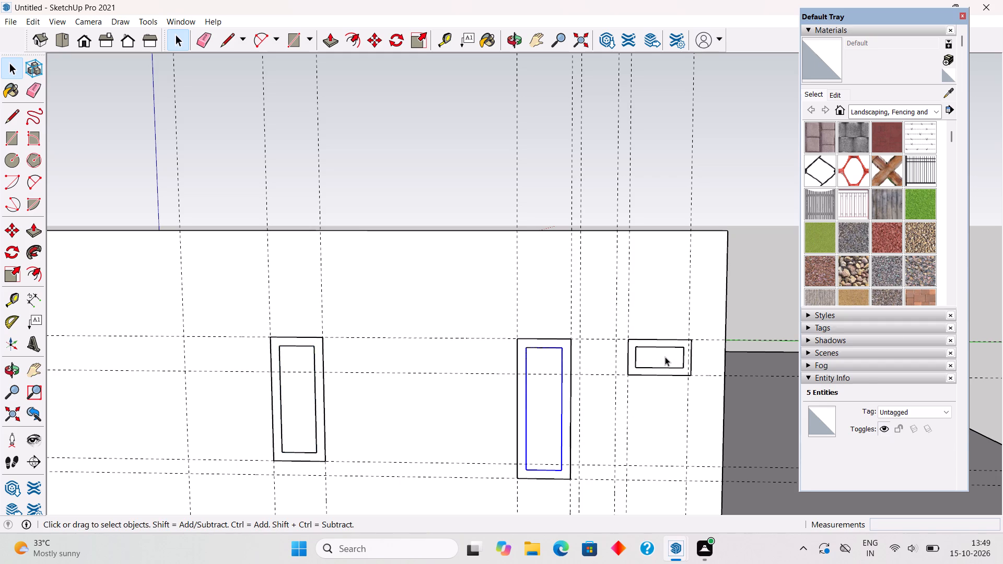
Make the pane rectangle in the small third window, with its edges, a group.
{"action": "triple_click", "coordinate": [665, 357]}
{"action": "right_click", "coordinate": [665, 357]}
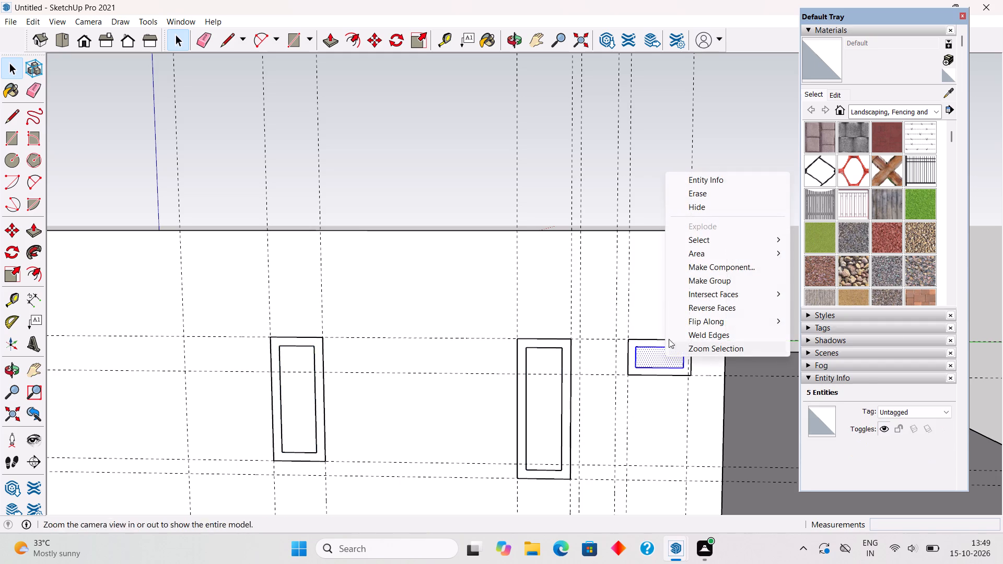
{"action": "left_click", "coordinate": [694, 280]}
{"action": "left_click", "coordinate": [666, 199]}
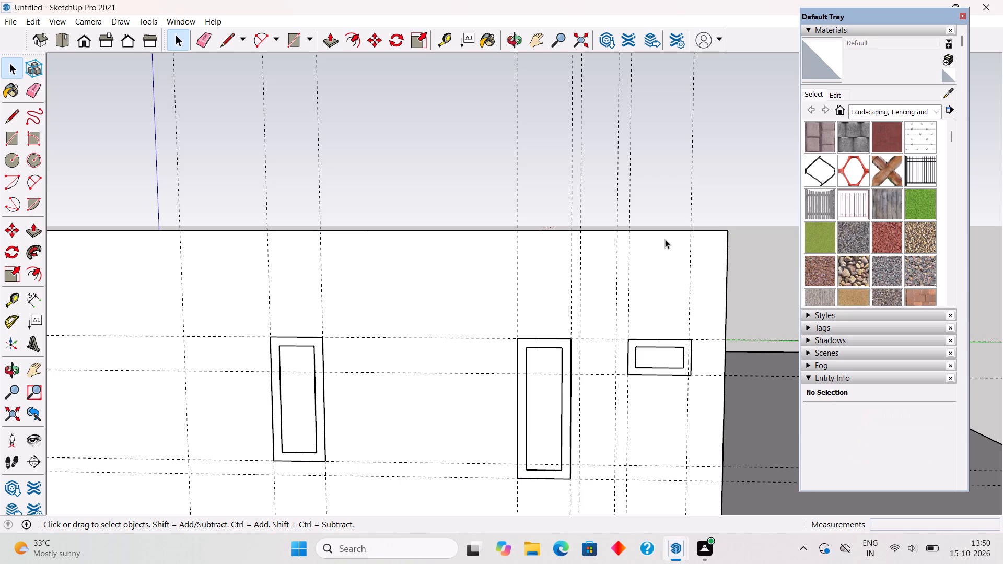
Paint all three window frames black with Color M09 from the Colors collection.
{"action": "left_click", "coordinate": [915, 114]}
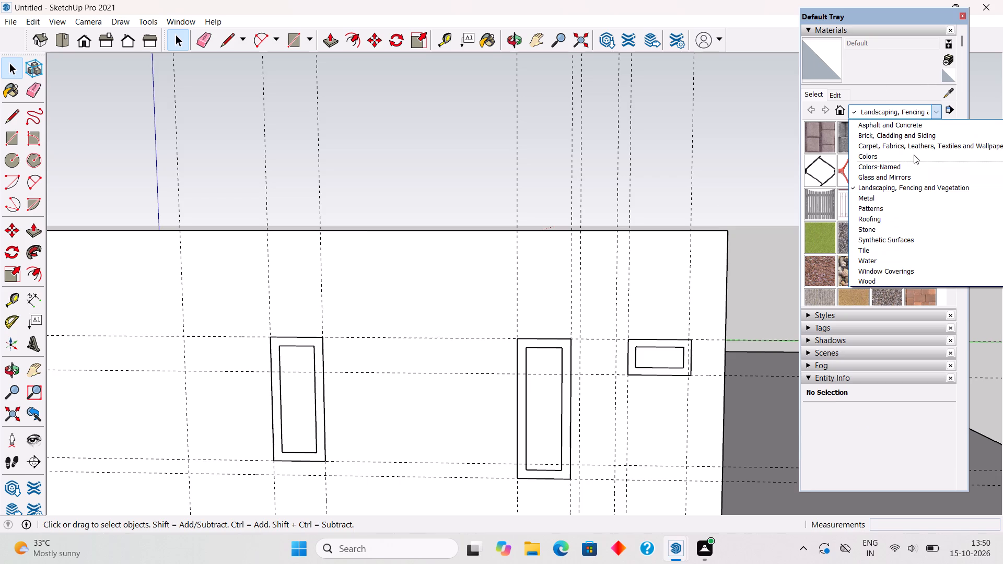
{"action": "left_click", "coordinate": [914, 155]}
{"action": "scroll", "coordinate": [926, 190], "scroll_direction": "down", "scroll_amount": 6}
{"action": "scroll", "coordinate": [926, 190], "scroll_direction": "up", "scroll_amount": 1}
{"action": "scroll", "coordinate": [926, 190], "scroll_direction": "down", "scroll_amount": 3}
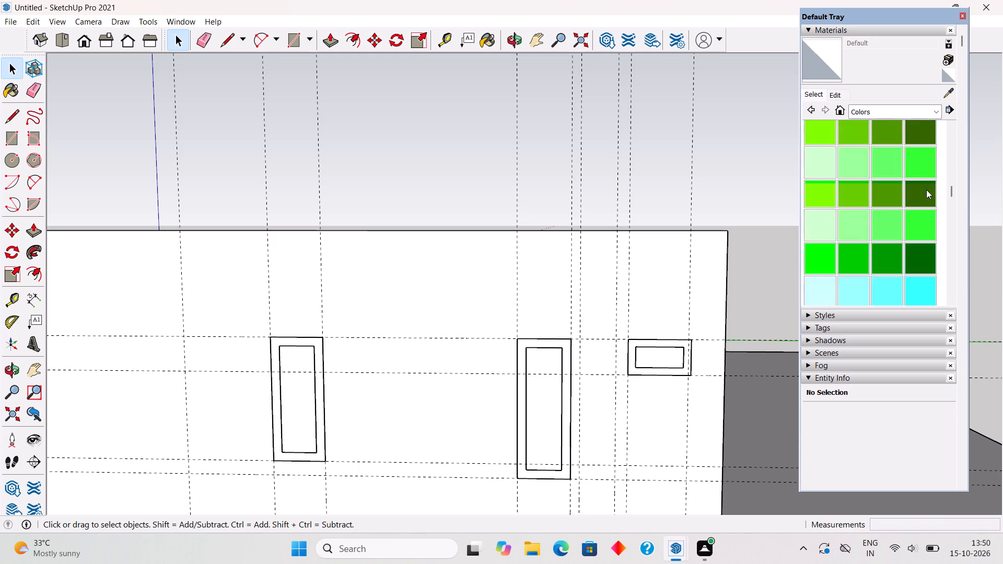
{"action": "scroll", "coordinate": [926, 190], "scroll_direction": "down", "scroll_amount": 6}
{"action": "left_click", "coordinate": [864, 131]}
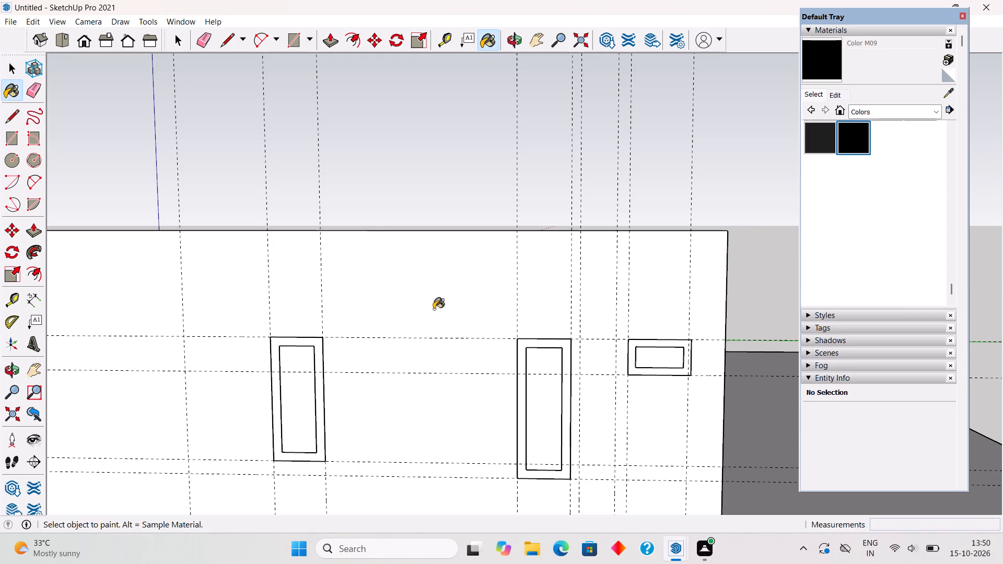
{"action": "left_click", "coordinate": [316, 360]}
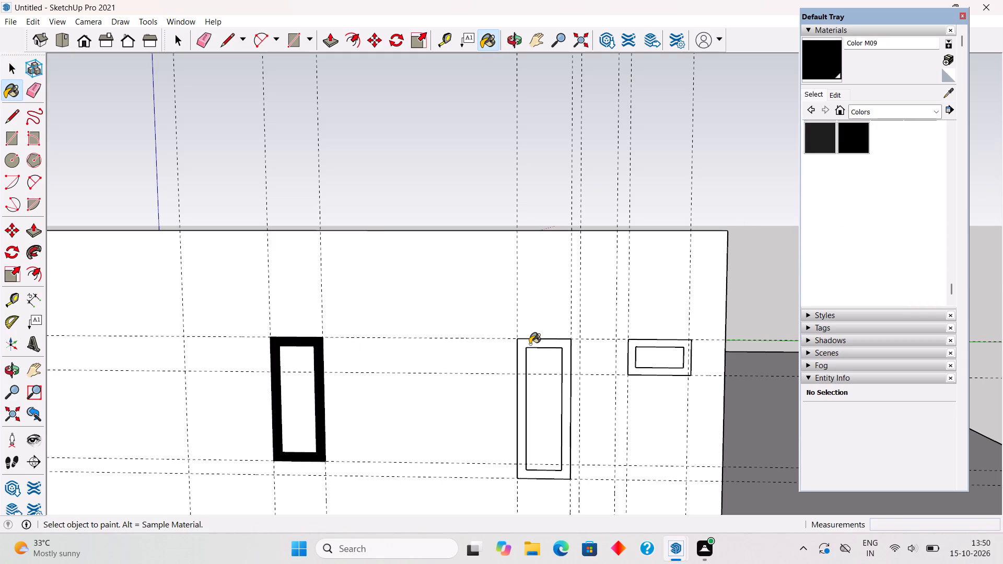
{"action": "left_click", "coordinate": [530, 344]}
{"action": "left_click", "coordinate": [656, 343]}
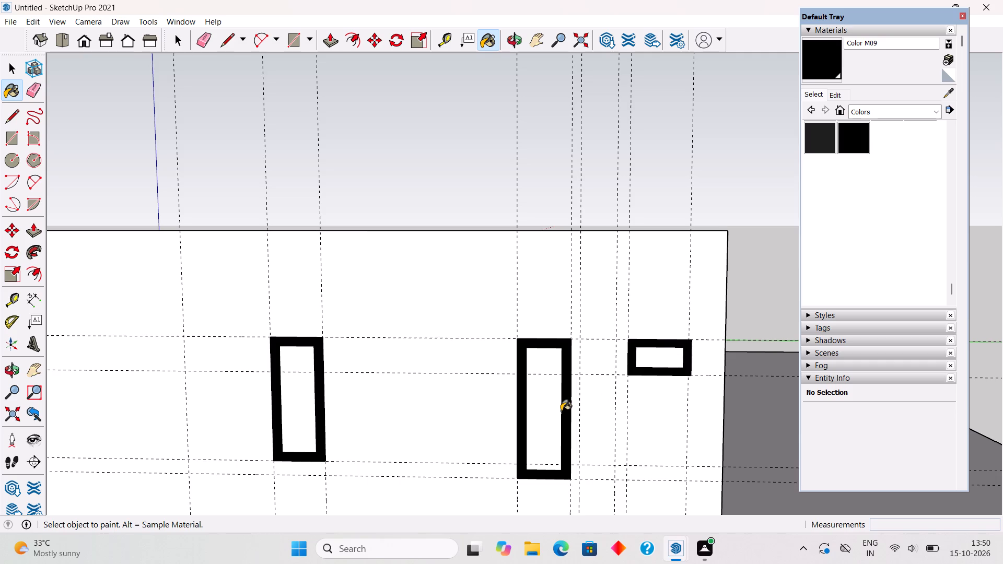
{"action": "key", "text": "space"}
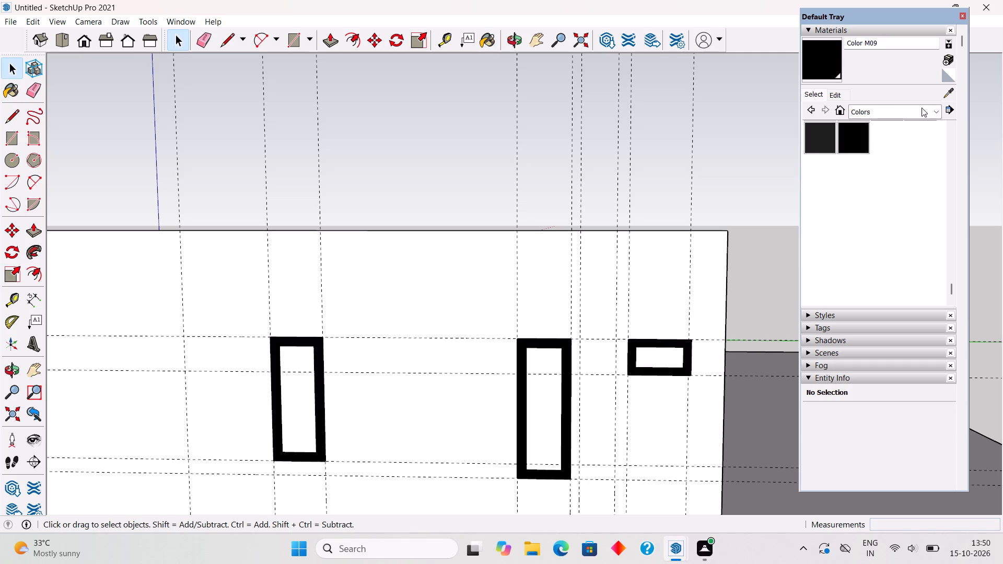
Paint all three window panes with Translucent Glass Gray from the Glass and Mirrors collection.
{"action": "left_click", "coordinate": [953, 92]}
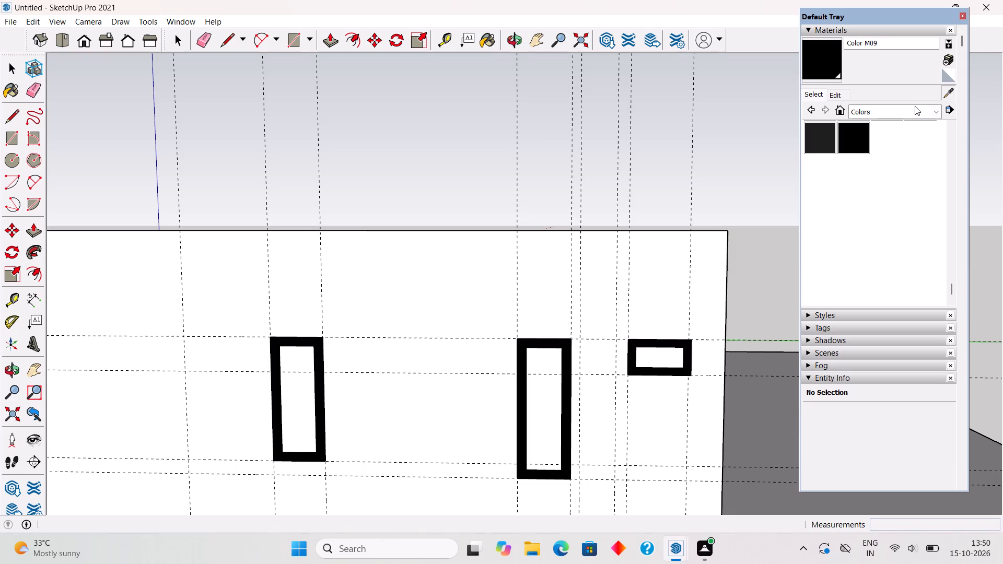
{"action": "left_click", "coordinate": [915, 106]}
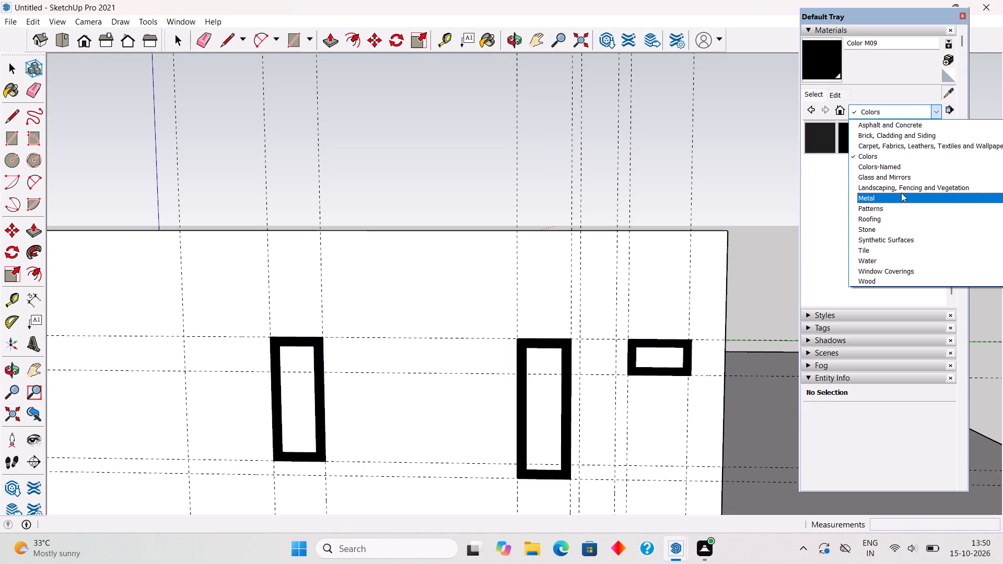
{"action": "left_click", "coordinate": [901, 180]}
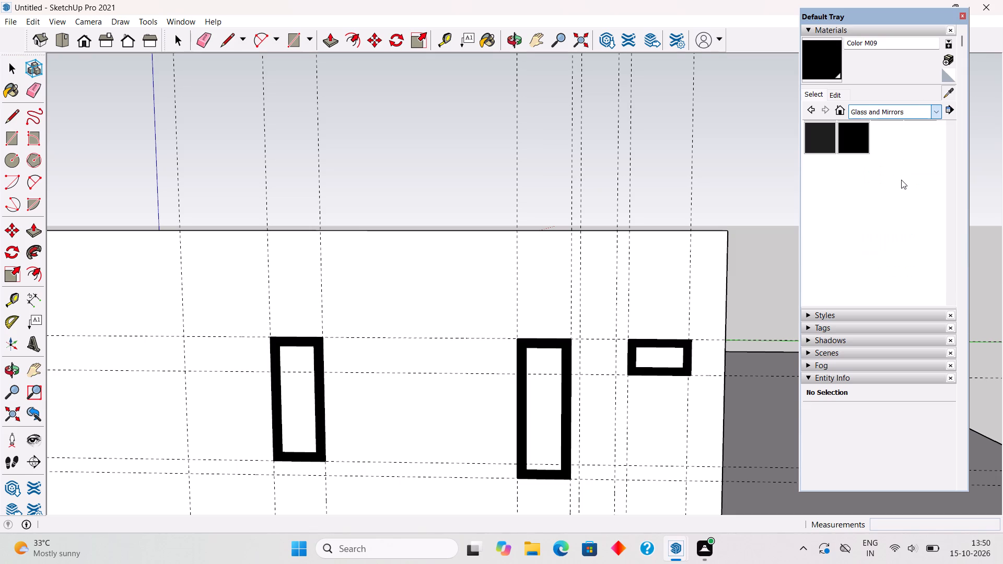
{"action": "left_click", "coordinate": [912, 171]}
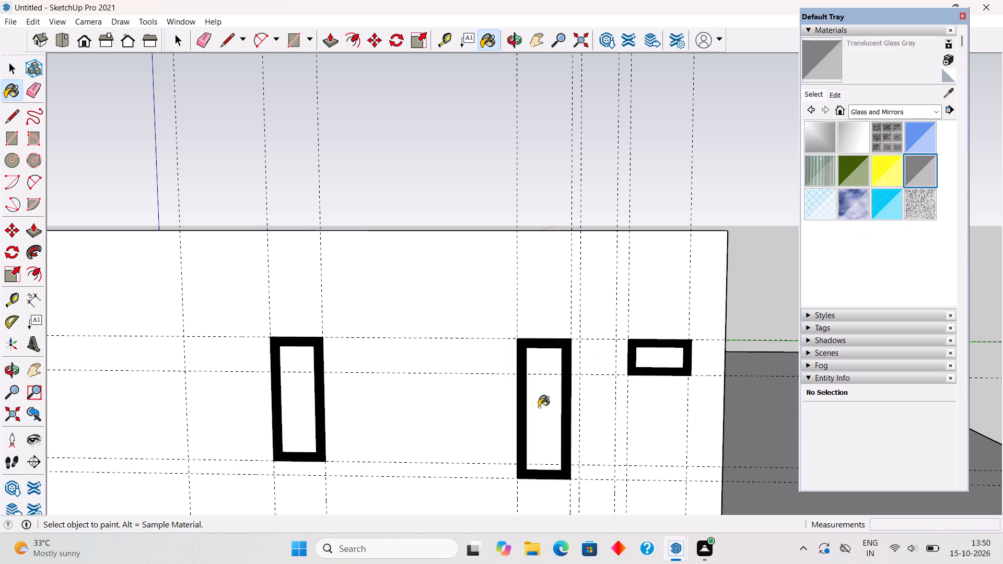
{"action": "left_click", "coordinate": [539, 407]}
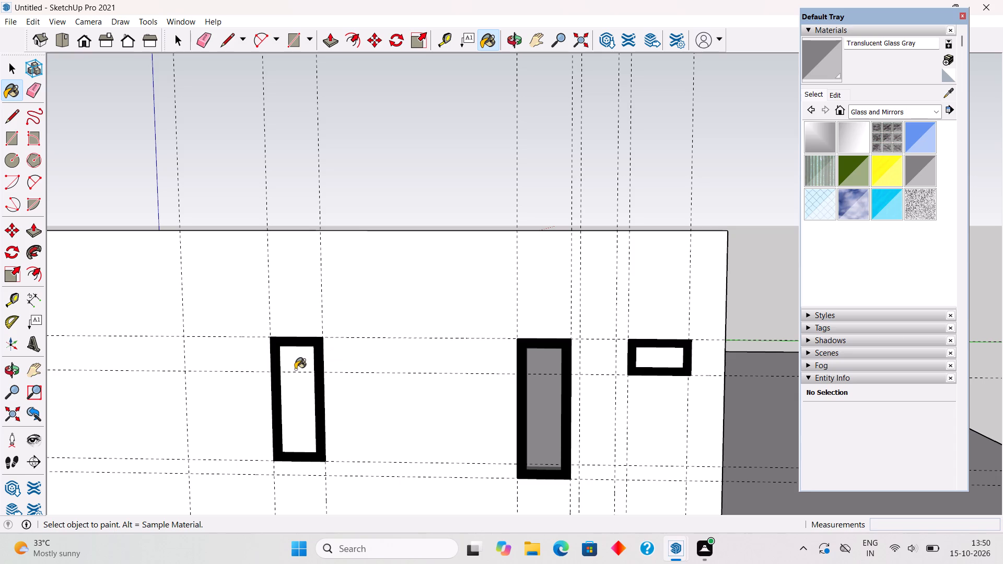
{"action": "left_click", "coordinate": [295, 369]}
{"action": "left_click", "coordinate": [657, 360]}
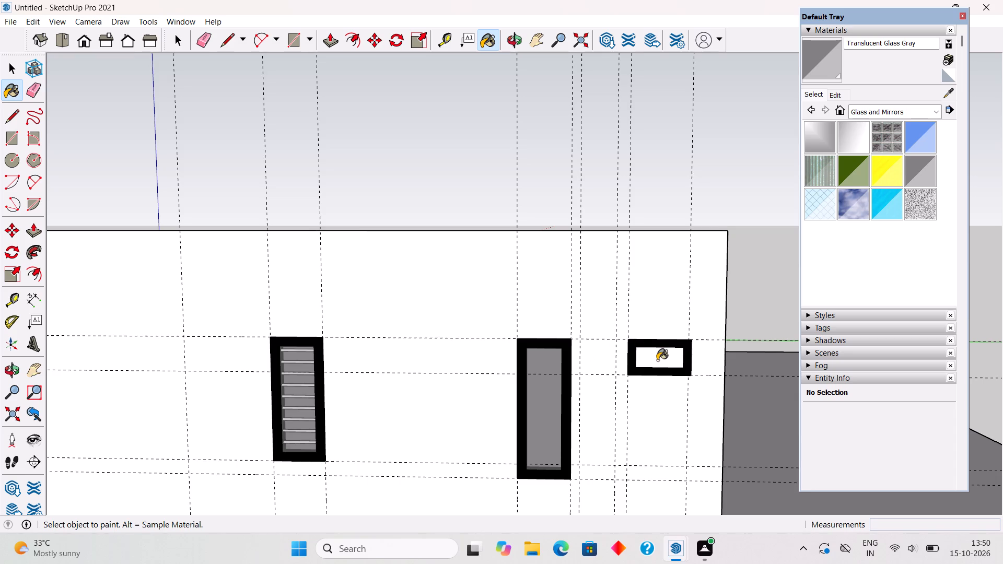
Paint the horizontal bars of the first window black with Color M09, working from the wall's inner side.
{"action": "scroll", "coordinate": [661, 362], "scroll_direction": "down", "scroll_amount": 3}
{"action": "middle_click_drag", "start_coordinate": [623, 375], "coordinate": [24, 354]}
{"action": "scroll", "coordinate": [794, 380], "scroll_direction": "up", "scroll_amount": 4}
{"action": "scroll", "coordinate": [591, 438], "scroll_direction": "down", "scroll_amount": 2}
{"action": "middle_click_drag", "start_coordinate": [485, 499], "coordinate": [413, 507]}
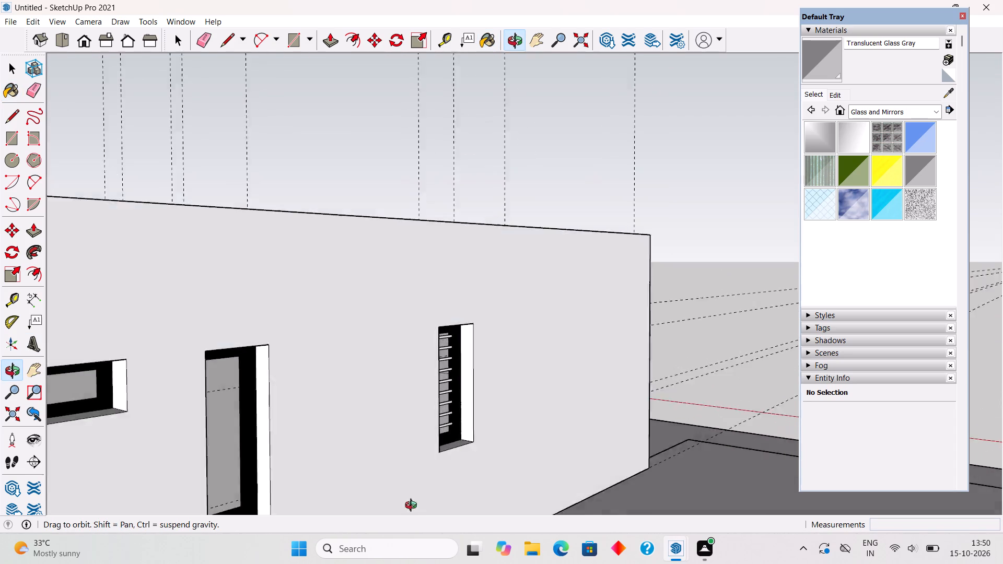
{"action": "middle_click_drag", "start_coordinate": [413, 507], "coordinate": [216, 474]}
{"action": "scroll", "coordinate": [423, 384], "scroll_direction": "up", "scroll_amount": 5}
{"action": "scroll", "coordinate": [527, 396], "scroll_direction": "up", "scroll_amount": 1}
{"action": "key", "text": "space"}
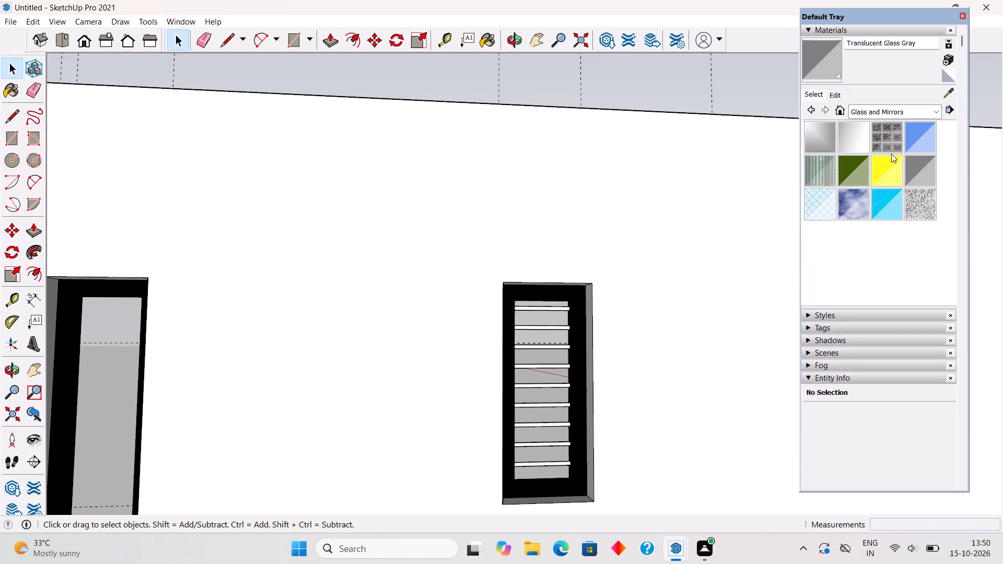
{"action": "left_click", "coordinate": [923, 112]}
{"action": "left_click", "coordinate": [919, 151]}
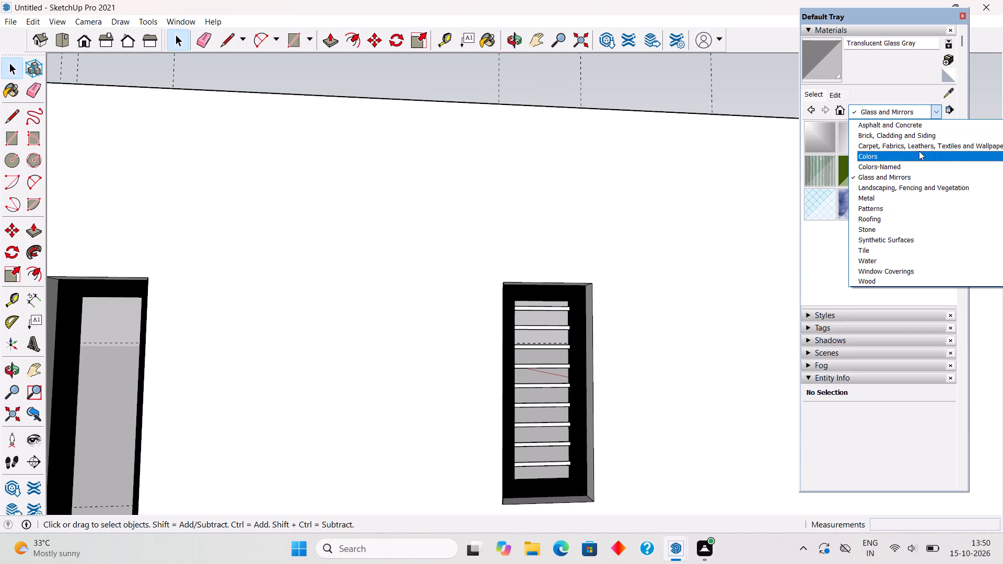
{"action": "scroll", "coordinate": [919, 151], "scroll_direction": "down", "scroll_amount": 14}
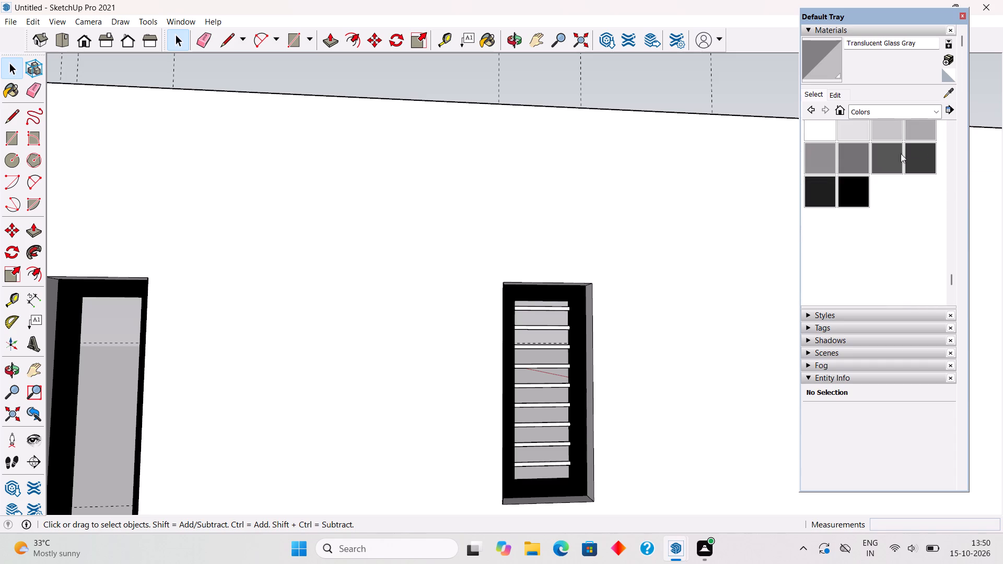
{"action": "left_click", "coordinate": [845, 130]}
{"action": "scroll", "coordinate": [463, 340], "scroll_direction": "up", "scroll_amount": 4}
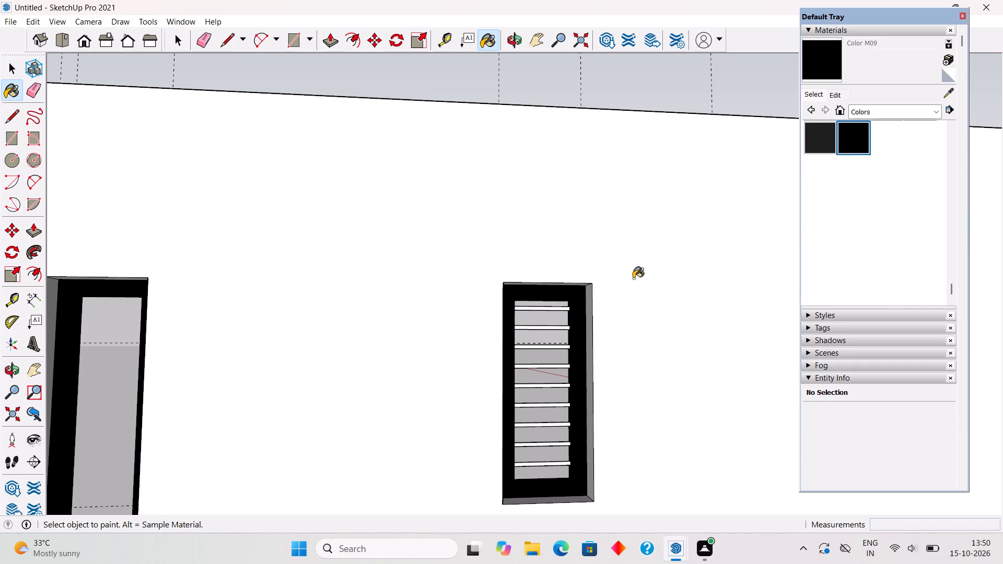
{"action": "scroll", "coordinate": [613, 287], "scroll_direction": "up", "scroll_amount": 3}
{"action": "left_click", "coordinate": [590, 301]}
{"action": "scroll", "coordinate": [601, 321], "scroll_direction": "down", "scroll_amount": 3}
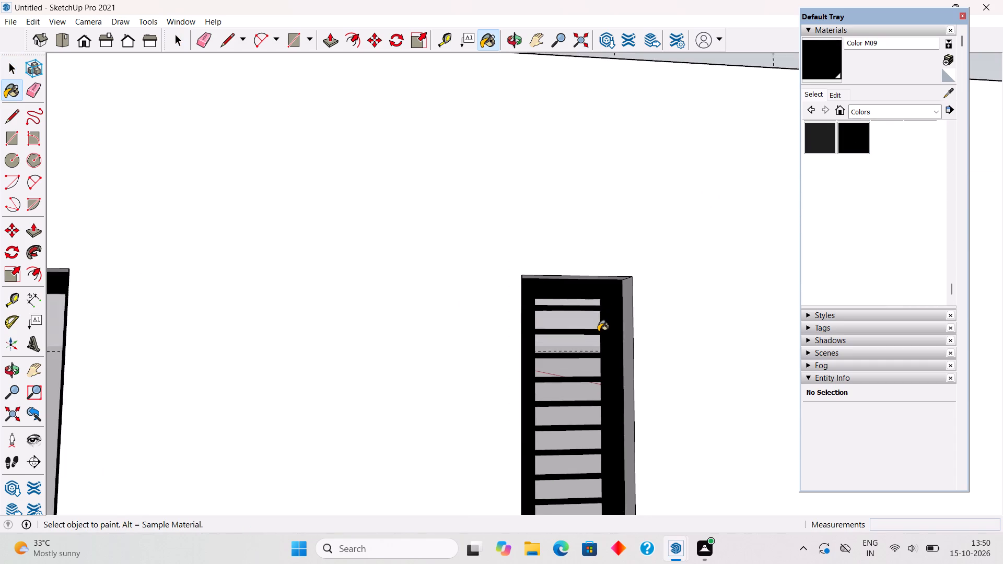
{"action": "scroll", "coordinate": [598, 332], "scroll_direction": "down", "scroll_amount": 5}
{"action": "key", "text": "space"}
{"action": "scroll", "coordinate": [598, 332], "scroll_direction": "down", "scroll_amount": 10}
{"action": "left_click", "coordinate": [522, 236]}
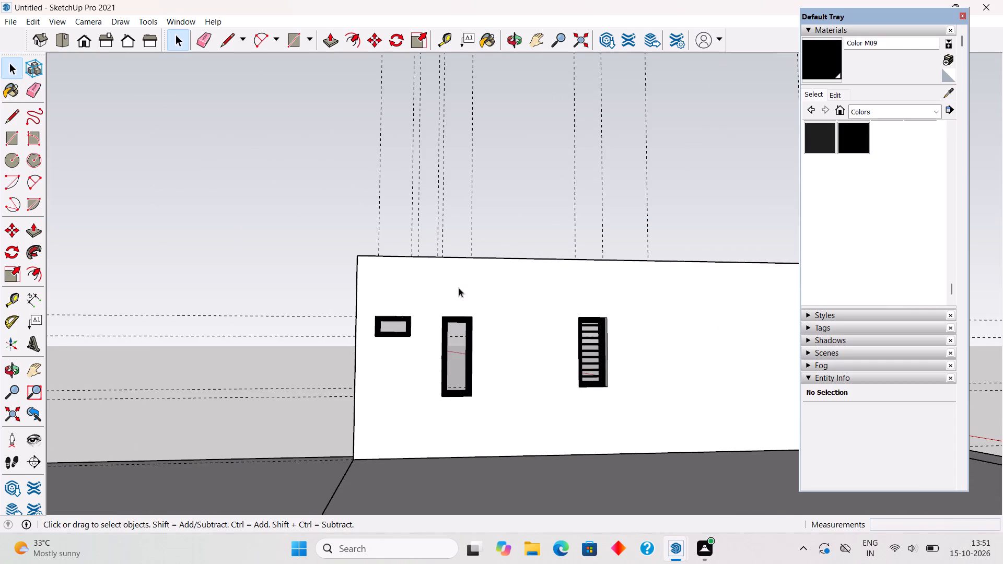
Place a vertical guide 4" outside the barred window, on the side facing the tall middle window, on the wall's outer face.
{"action": "middle_click_drag", "start_coordinate": [354, 399], "coordinate": [658, 394]}
{"action": "scroll", "coordinate": [613, 405], "scroll_direction": "down", "scroll_amount": 1}
{"action": "middle_click_drag", "start_coordinate": [390, 411], "coordinate": [405, 413]}
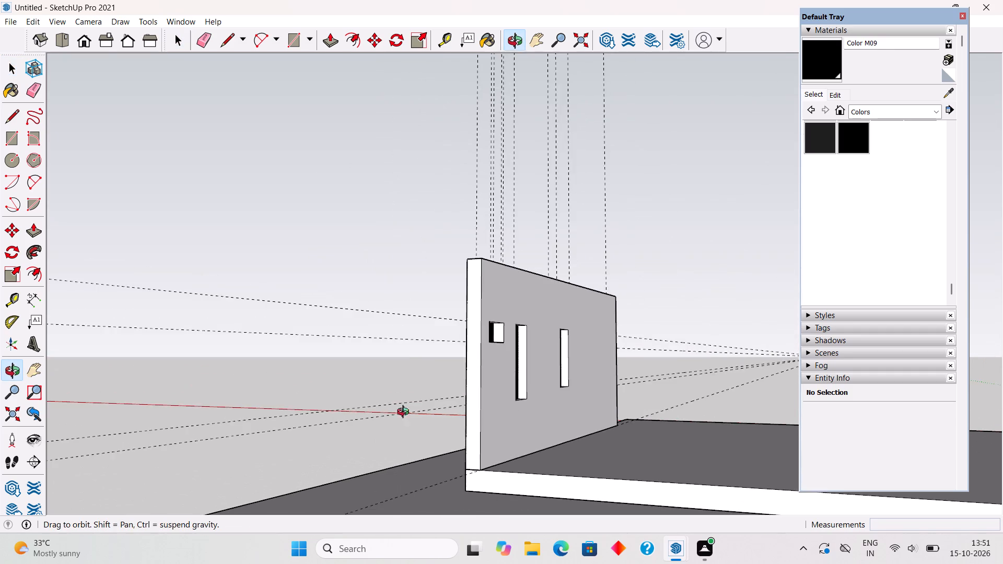
{"action": "middle_click_drag", "start_coordinate": [405, 413], "coordinate": [821, 422]}
{"action": "middle_click_drag", "start_coordinate": [453, 416], "coordinate": [660, 414]}
{"action": "scroll", "coordinate": [660, 414], "scroll_direction": "up", "scroll_amount": 3}
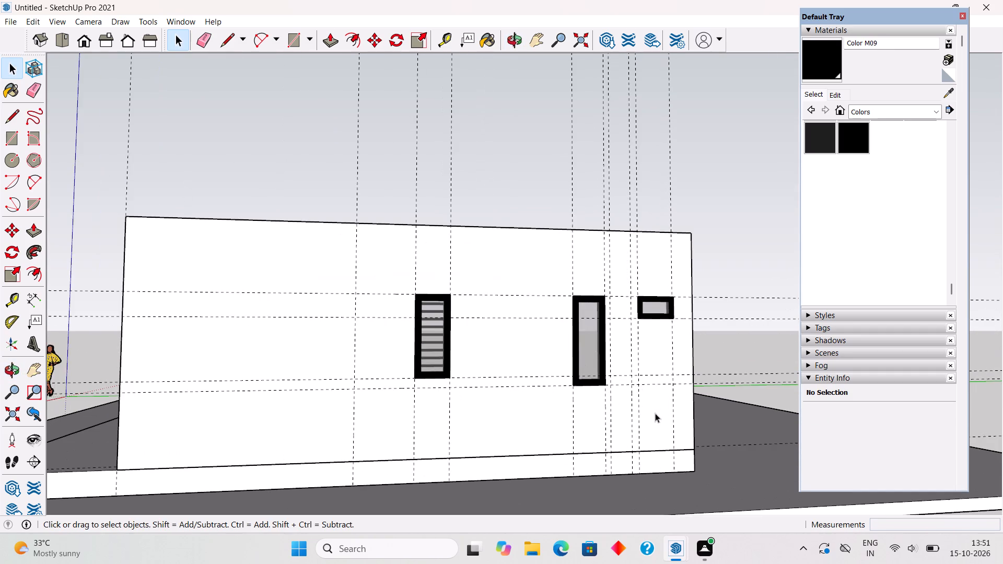
{"action": "middle_click_drag", "start_coordinate": [362, 358], "coordinate": [314, 385]}
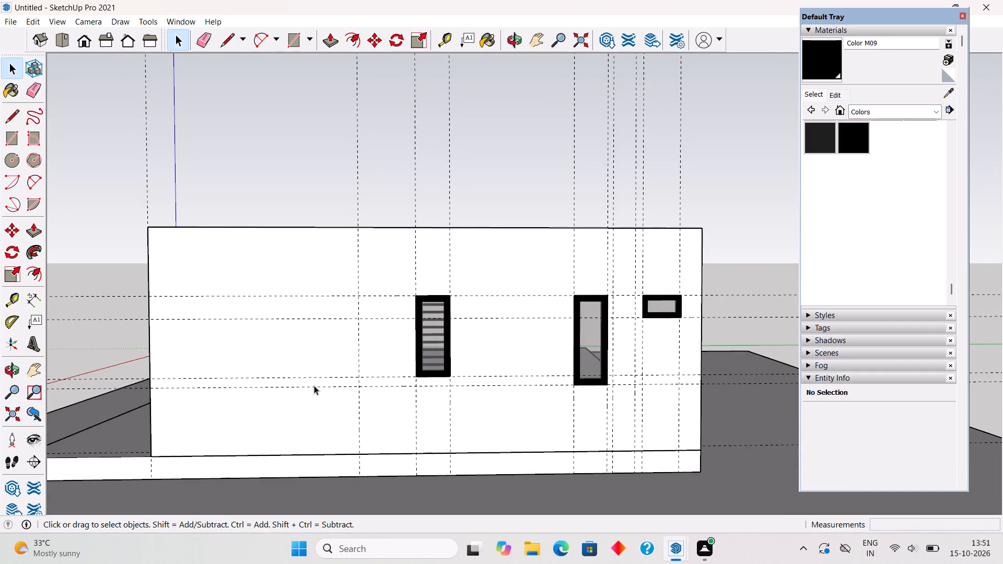
{"action": "scroll", "coordinate": [337, 354], "scroll_direction": "up", "scroll_amount": 2}
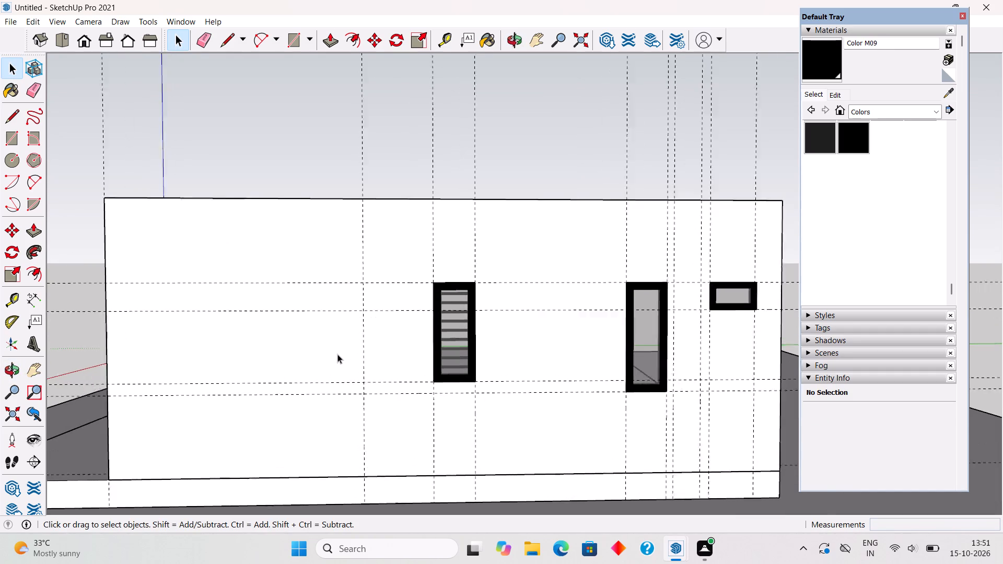
{"action": "scroll", "coordinate": [337, 354], "scroll_direction": "up", "scroll_amount": 1}
{"action": "middle_click_drag", "start_coordinate": [345, 364], "coordinate": [341, 402]}
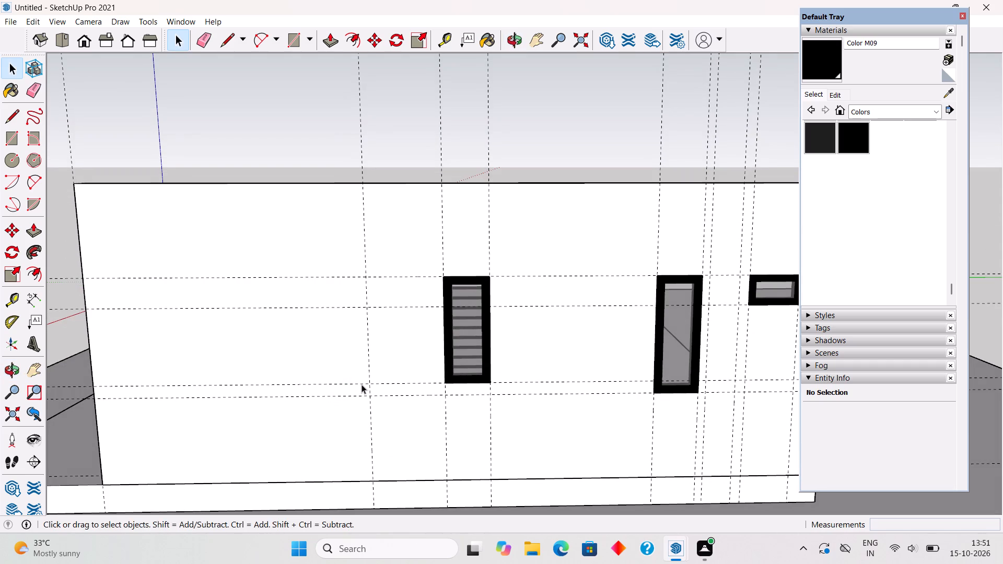
{"action": "middle_click_drag", "start_coordinate": [363, 384], "coordinate": [377, 414]}
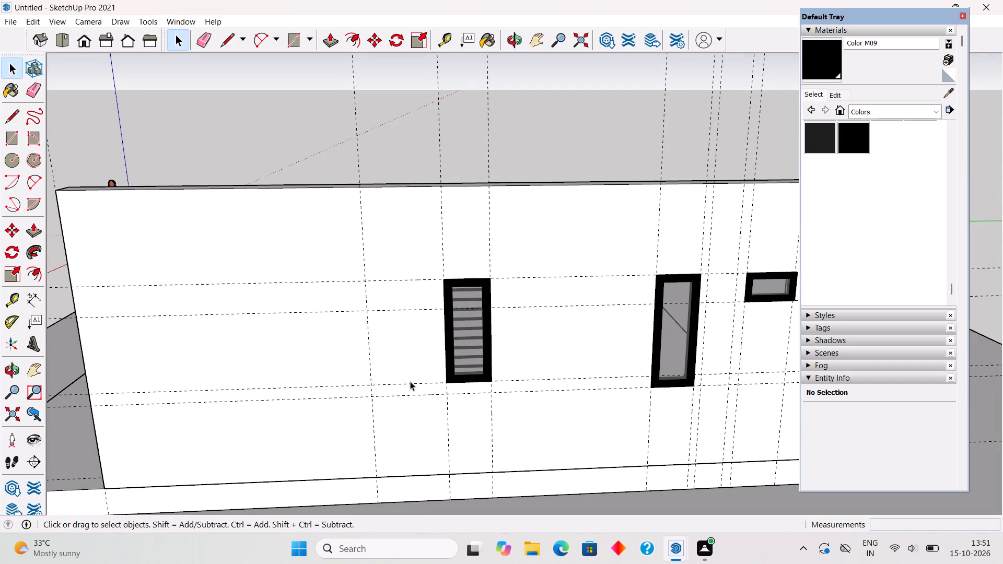
{"action": "key", "text": "r"}
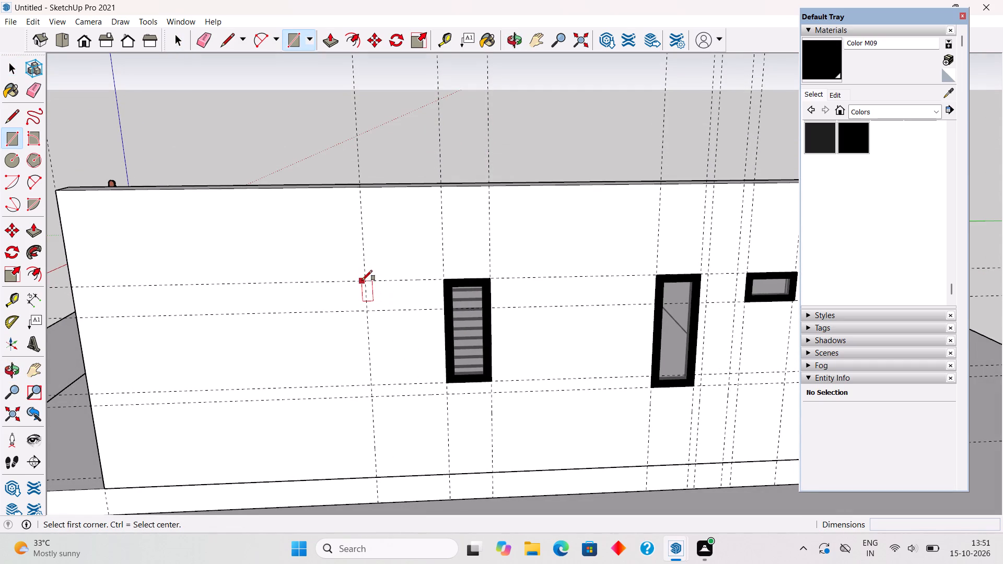
{"action": "key", "text": "t"}
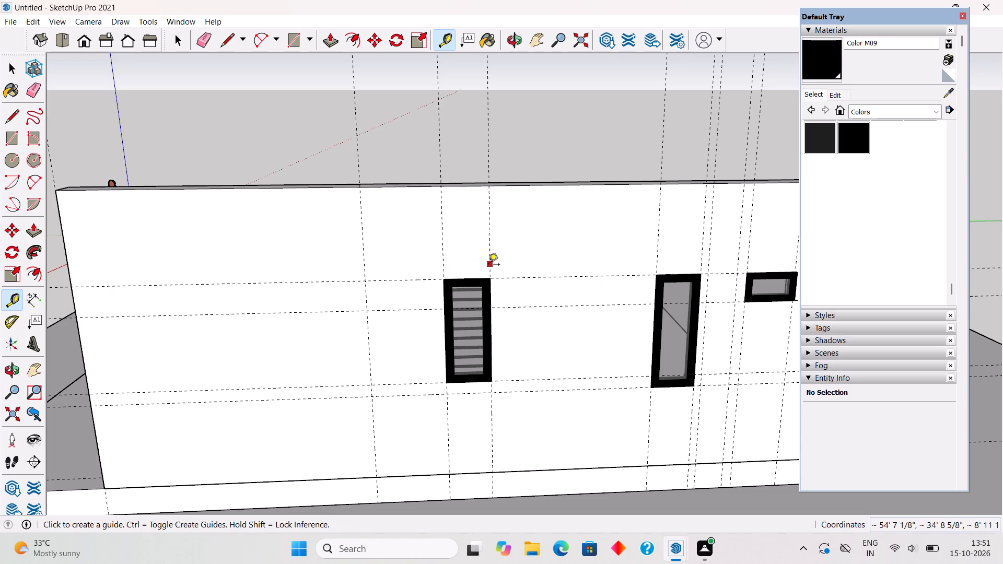
{"action": "left_click", "coordinate": [488, 265]}
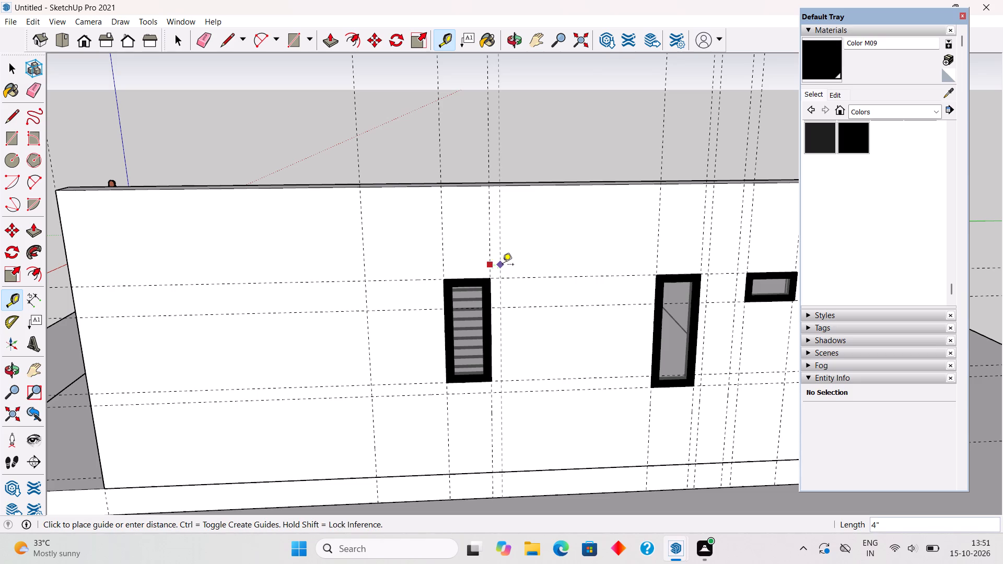
{"action": "left_click", "coordinate": [503, 265]}
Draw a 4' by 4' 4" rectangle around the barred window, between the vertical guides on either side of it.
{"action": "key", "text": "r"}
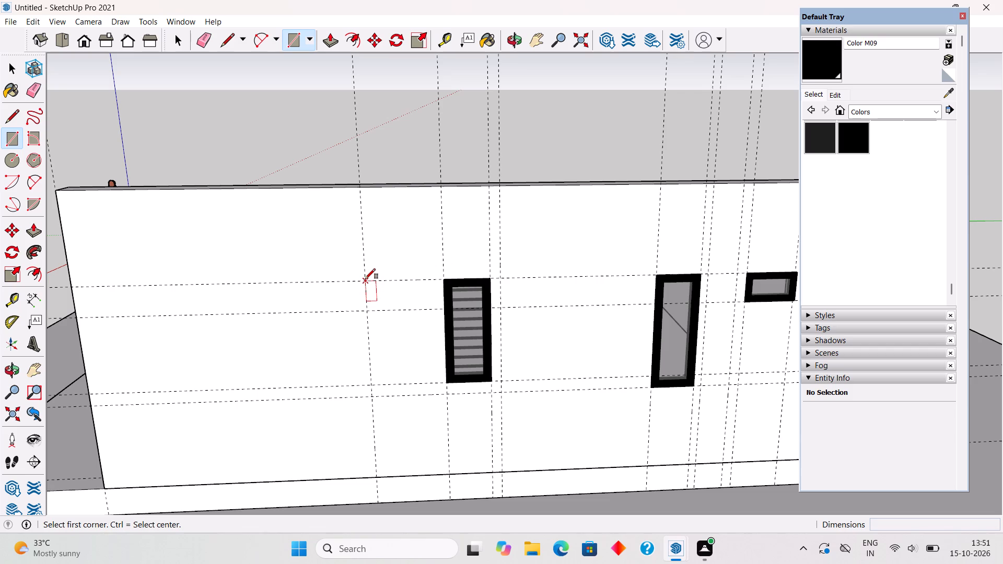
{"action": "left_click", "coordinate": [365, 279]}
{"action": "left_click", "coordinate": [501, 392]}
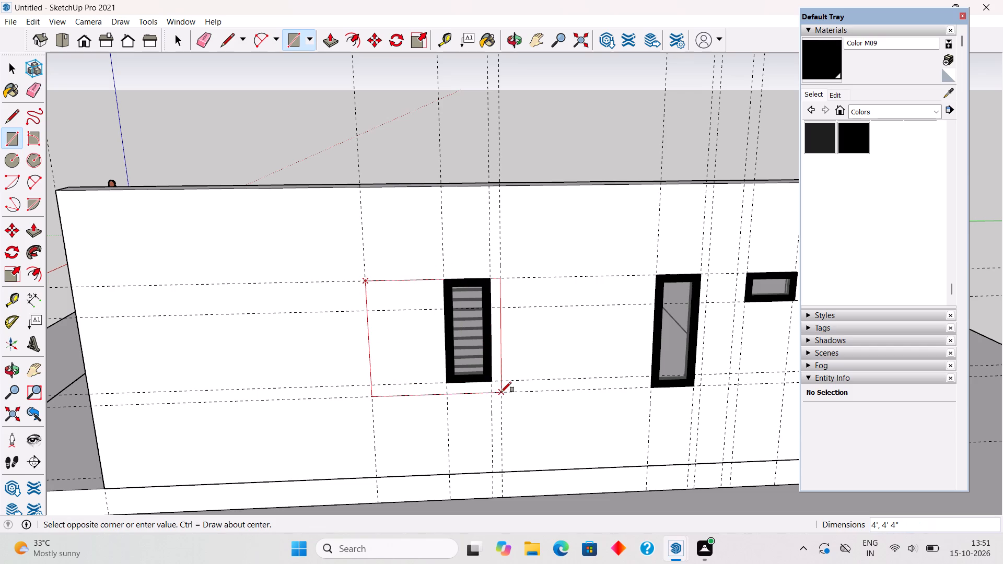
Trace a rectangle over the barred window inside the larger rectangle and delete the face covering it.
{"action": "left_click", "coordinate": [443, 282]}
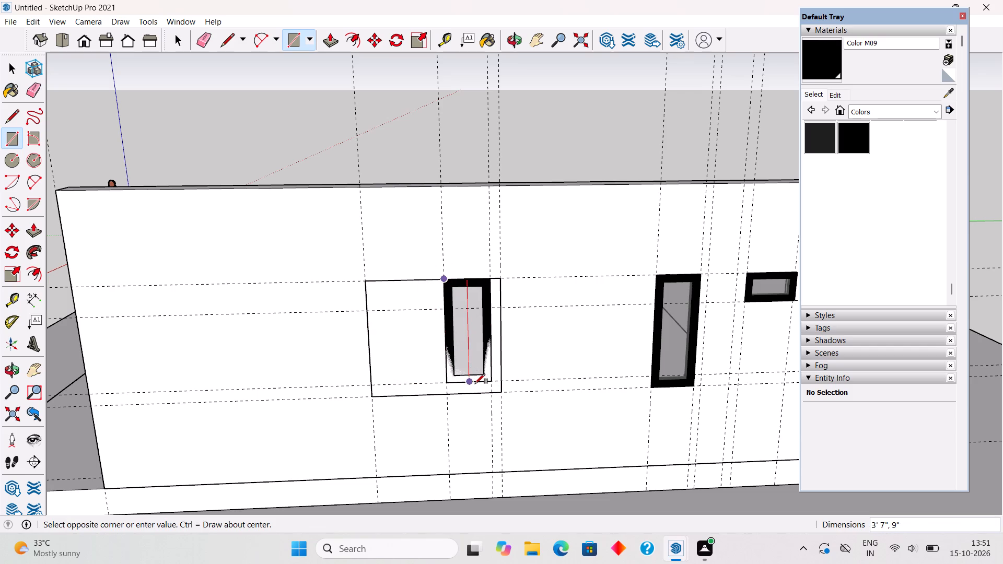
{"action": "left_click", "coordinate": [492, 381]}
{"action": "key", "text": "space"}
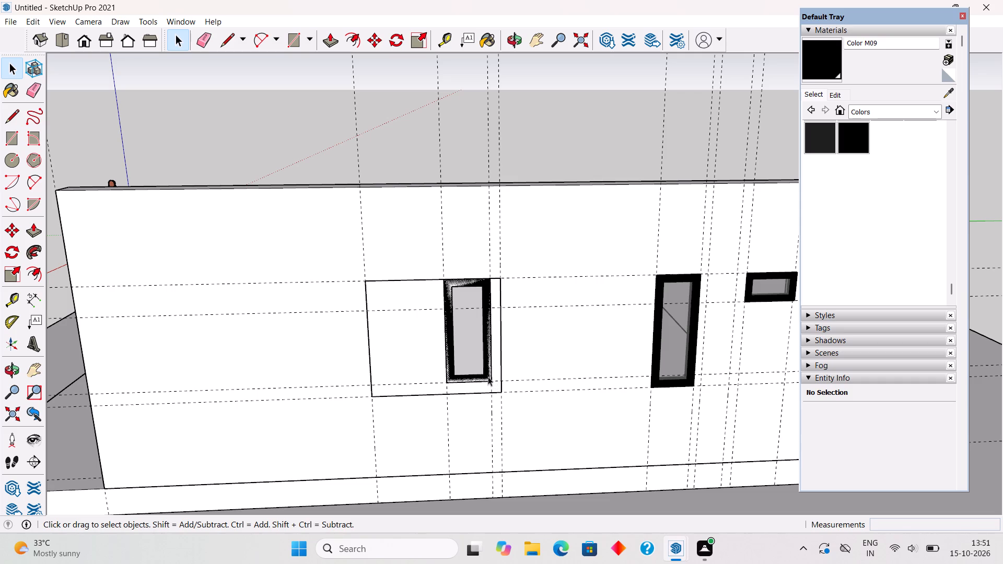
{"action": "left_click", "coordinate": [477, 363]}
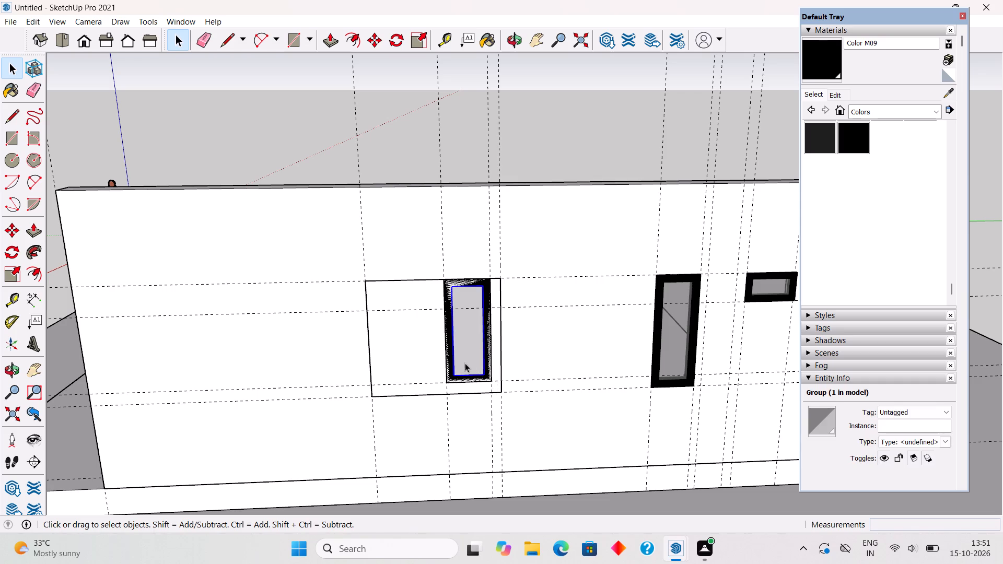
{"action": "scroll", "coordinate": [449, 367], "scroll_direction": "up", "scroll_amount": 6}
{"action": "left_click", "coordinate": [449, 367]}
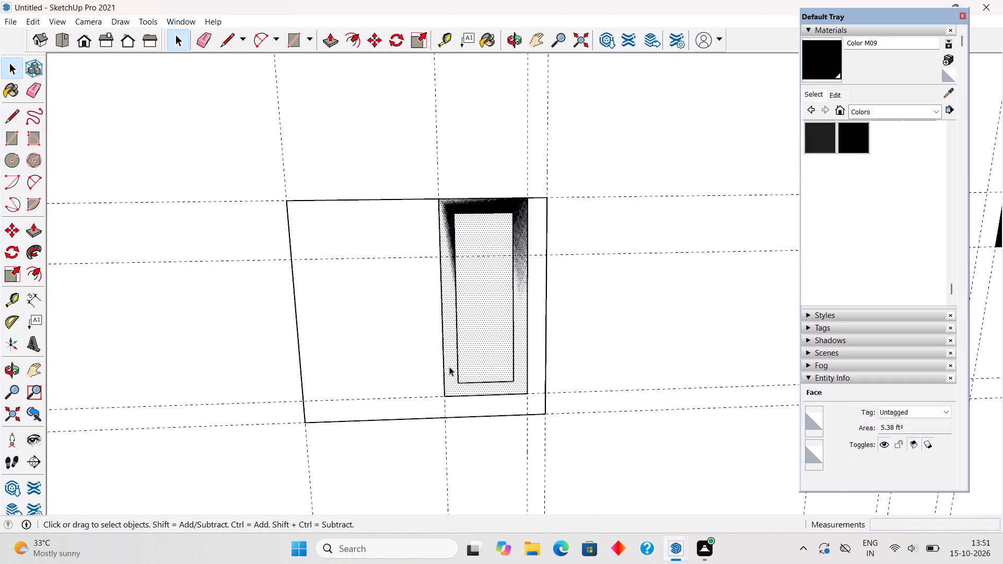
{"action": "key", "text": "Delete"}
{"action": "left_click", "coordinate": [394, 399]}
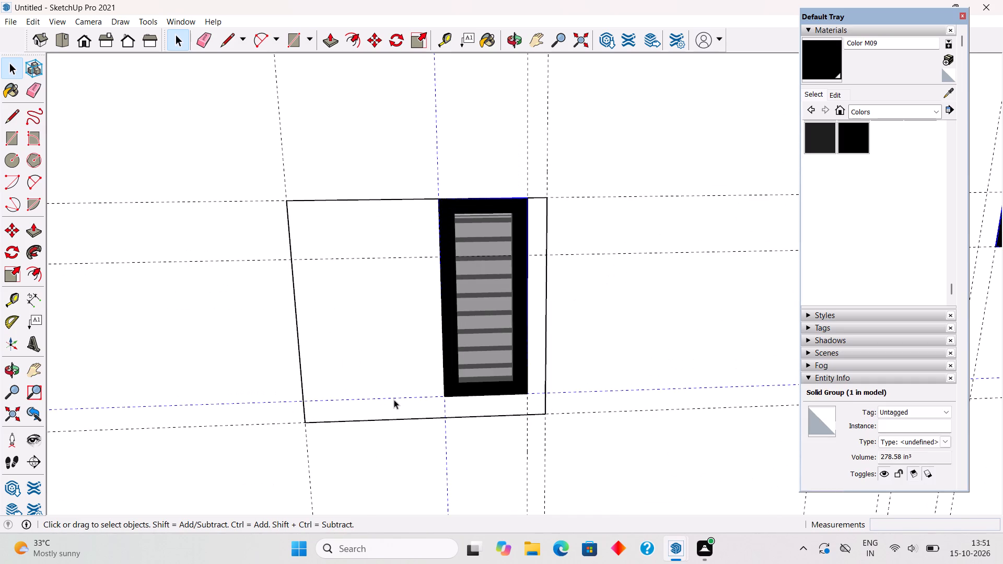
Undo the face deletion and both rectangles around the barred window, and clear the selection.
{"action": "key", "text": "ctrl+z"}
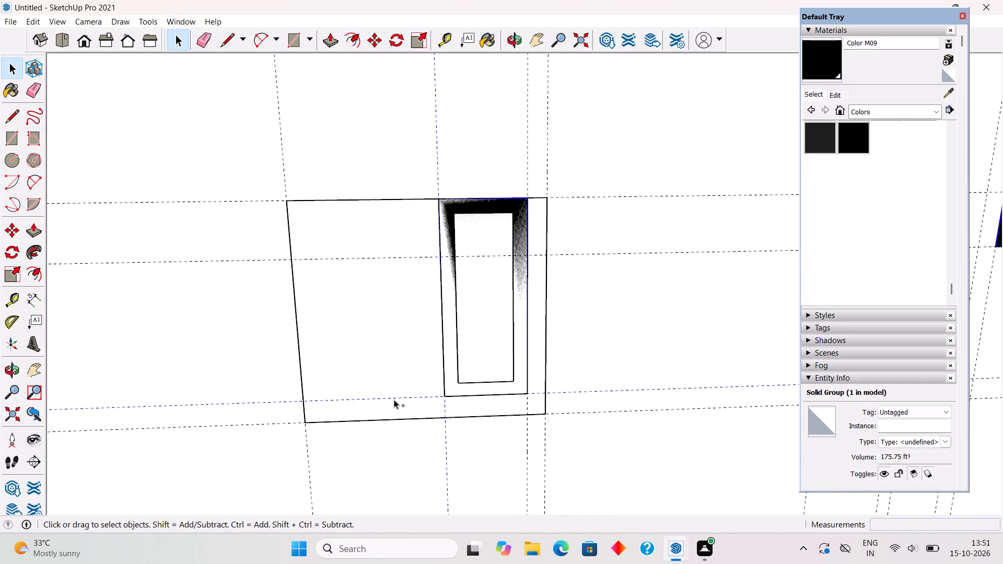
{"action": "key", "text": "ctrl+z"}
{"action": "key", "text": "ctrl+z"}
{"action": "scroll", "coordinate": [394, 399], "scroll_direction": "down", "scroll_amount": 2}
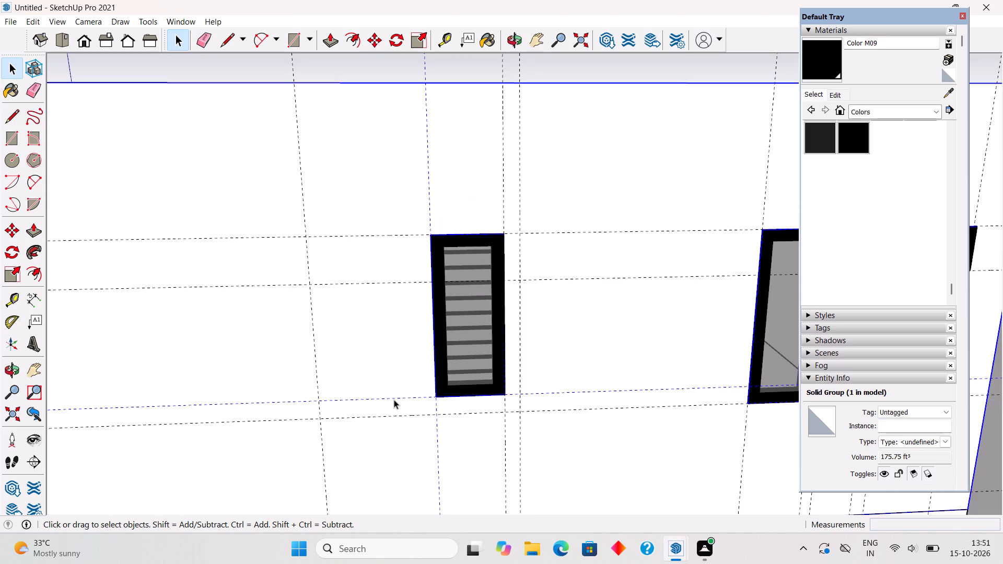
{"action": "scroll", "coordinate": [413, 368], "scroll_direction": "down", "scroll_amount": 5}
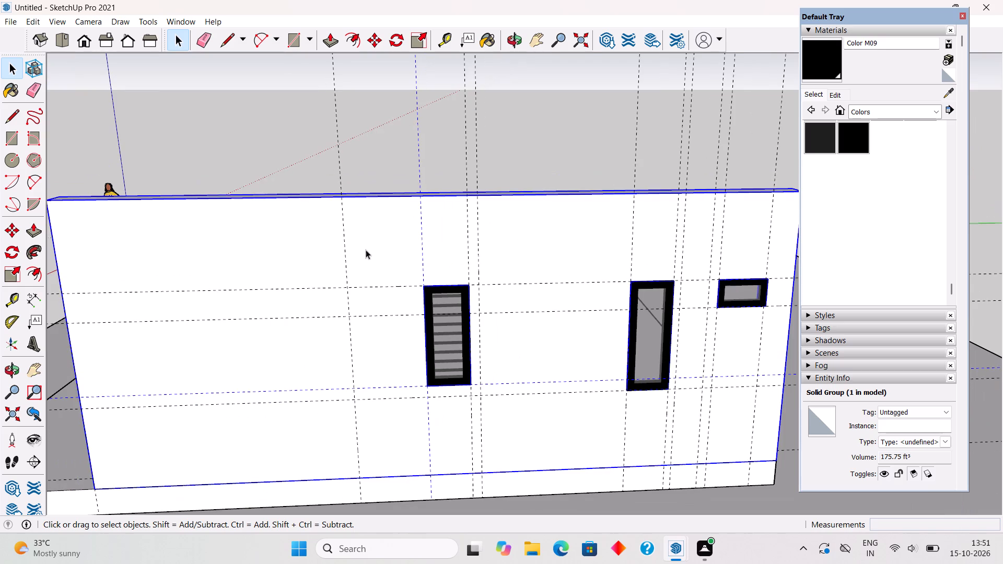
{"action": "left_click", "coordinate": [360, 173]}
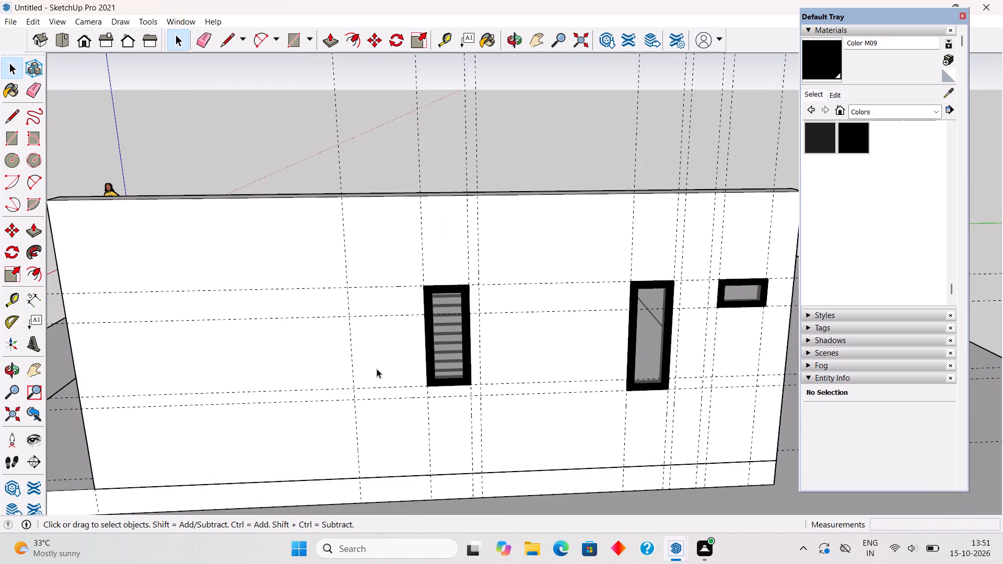
Draw a 2' 6" by 4' rectangle on the wall beside the barred window and extrude it 2" outward.
{"action": "key", "text": "r"}
{"action": "left_click", "coordinate": [346, 289]}
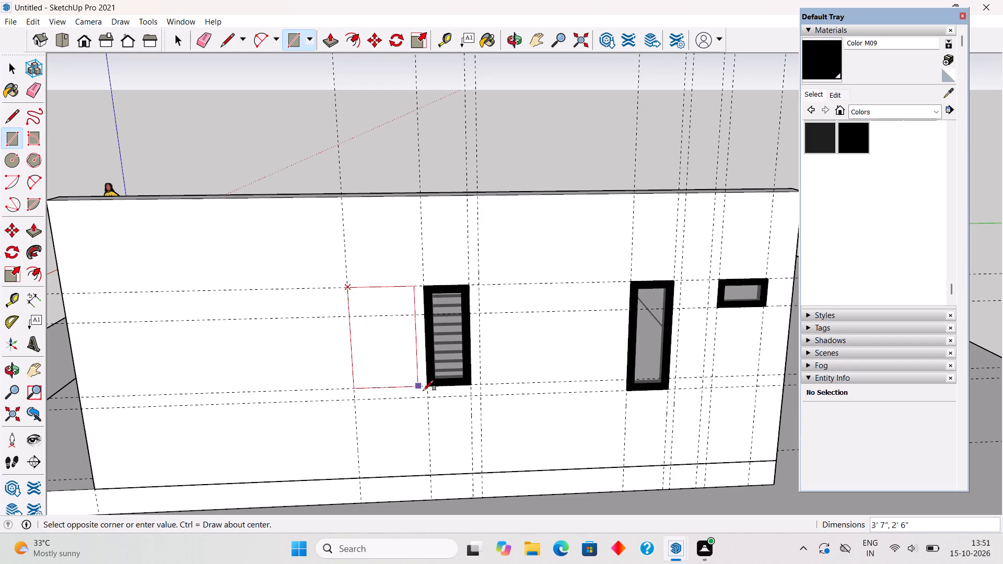
{"action": "left_click", "coordinate": [427, 398]}
{"action": "key", "text": "p"}
{"action": "left_click", "coordinate": [418, 383]}
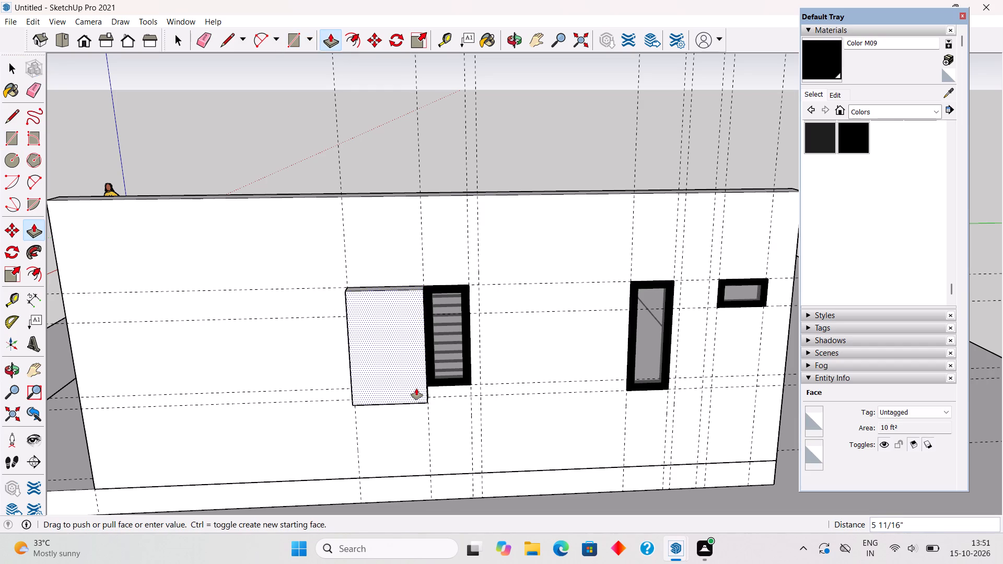
{"action": "type", "text": "2\""}
{"action": "key", "text": "Return"}
Extend the top face of the panel beside the barred window upward by 6".
{"action": "middle_click_drag", "start_coordinate": [442, 375], "coordinate": [127, 332]}
{"action": "scroll", "coordinate": [642, 348], "scroll_direction": "up", "scroll_amount": 3}
{"action": "scroll", "coordinate": [417, 404], "scroll_direction": "up", "scroll_amount": 4}
{"action": "scroll", "coordinate": [445, 367], "scroll_direction": "up", "scroll_amount": 2}
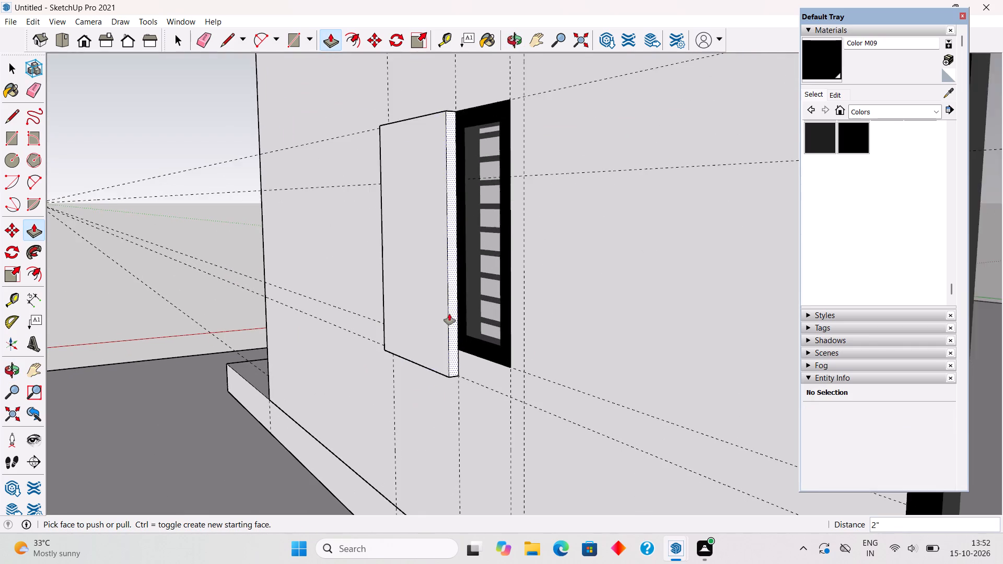
{"action": "scroll", "coordinate": [452, 314], "scroll_direction": "up", "scroll_amount": 2}
{"action": "scroll", "coordinate": [452, 314], "scroll_direction": "down", "scroll_amount": 6}
{"action": "middle_click_drag", "start_coordinate": [454, 346], "coordinate": [457, 356]}
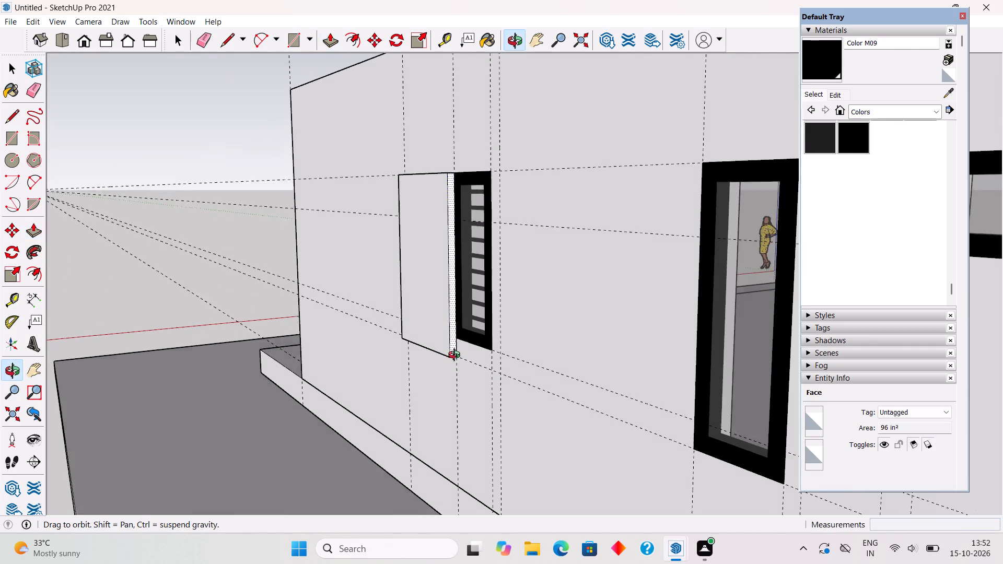
{"action": "middle_click_drag", "start_coordinate": [457, 356], "coordinate": [460, 373]}
{"action": "scroll", "coordinate": [460, 373], "scroll_direction": "down", "scroll_amount": 3}
{"action": "middle_click_drag", "start_coordinate": [457, 231], "coordinate": [447, 323]}
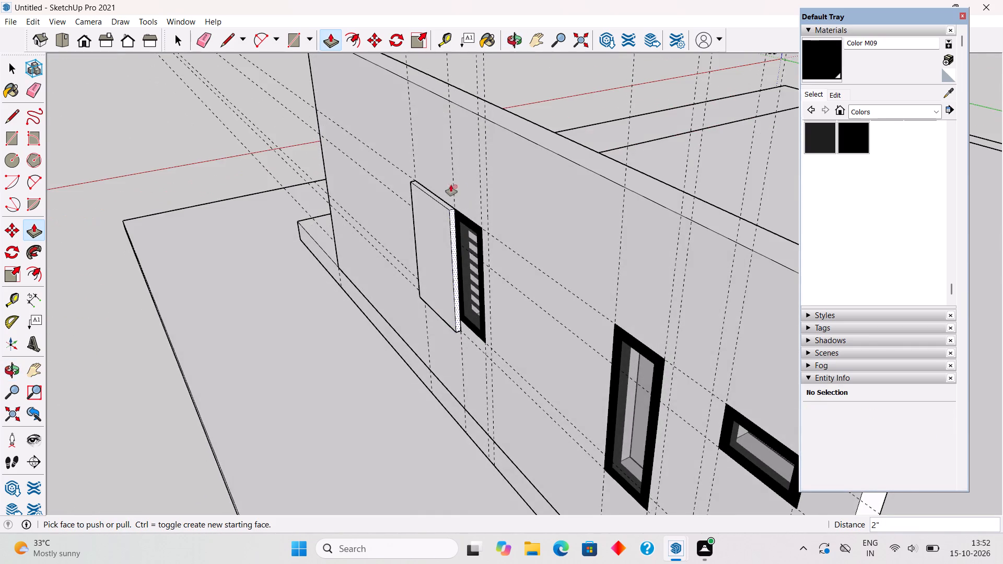
{"action": "scroll", "coordinate": [439, 195], "scroll_direction": "up", "scroll_amount": 9}
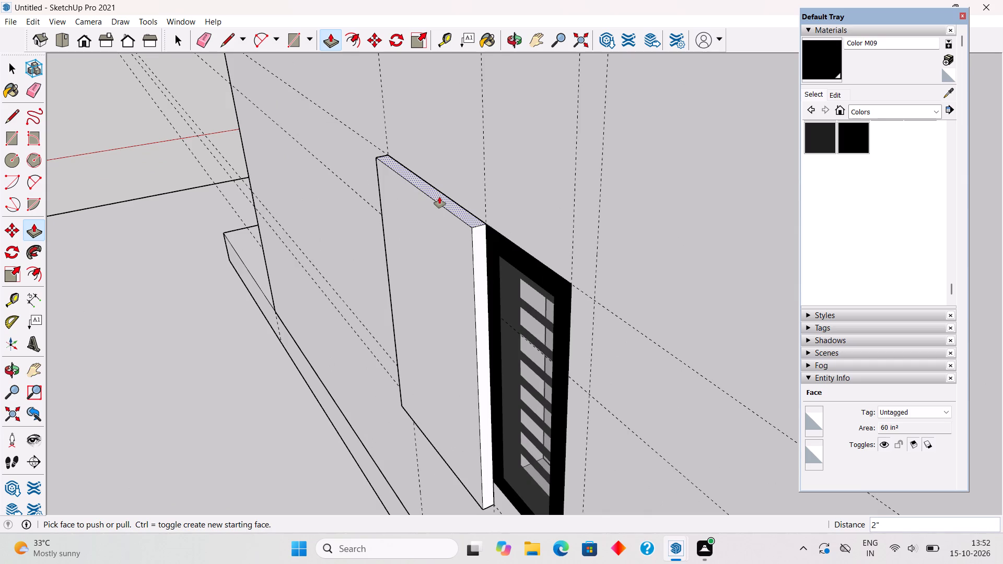
{"action": "left_click", "coordinate": [439, 197]}
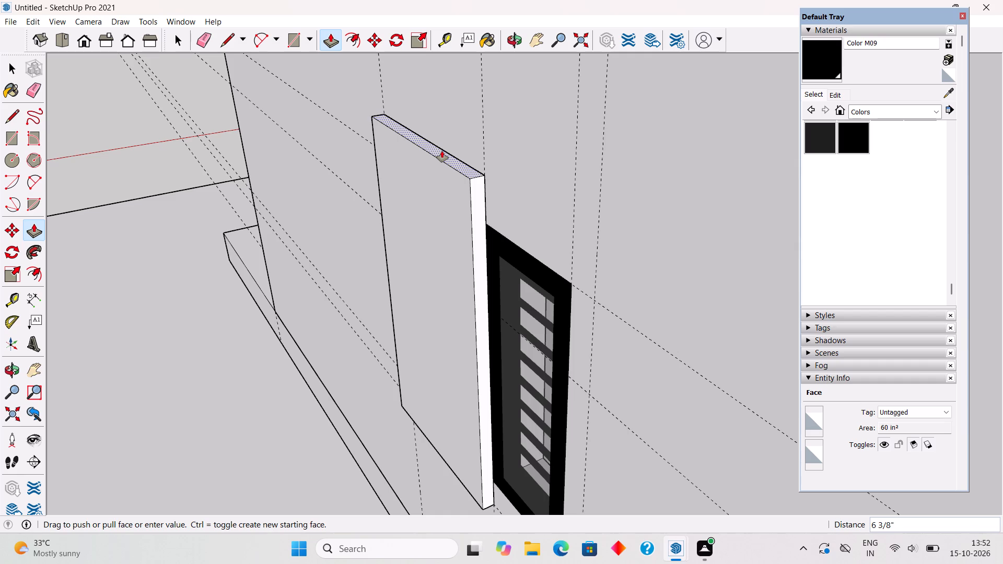
{"action": "type", "text": "6\""}
{"action": "key", "text": "Return"}
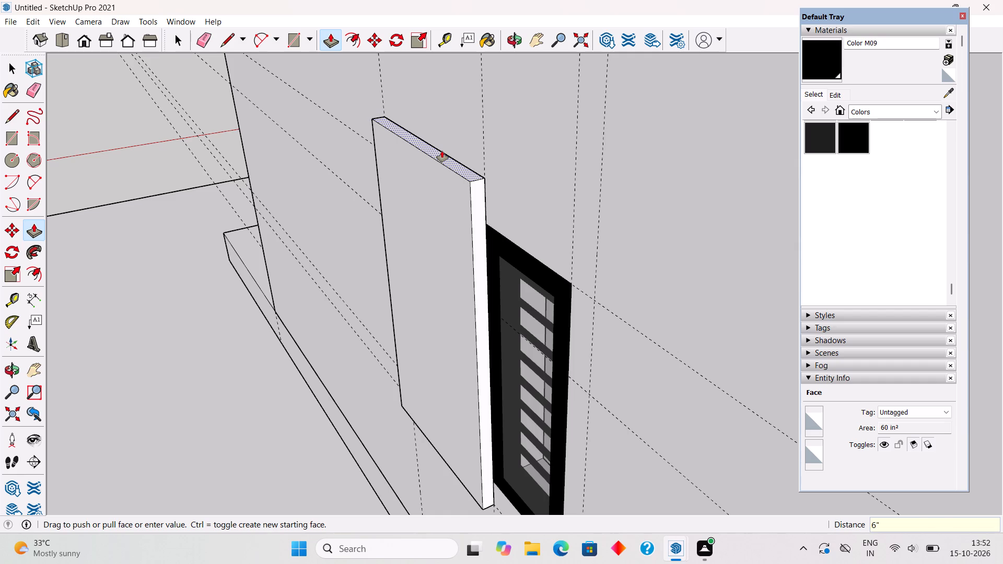
Draw a 2" line across the panel's narrow side face, level with the top of the window frame.
{"action": "key", "text": "l"}
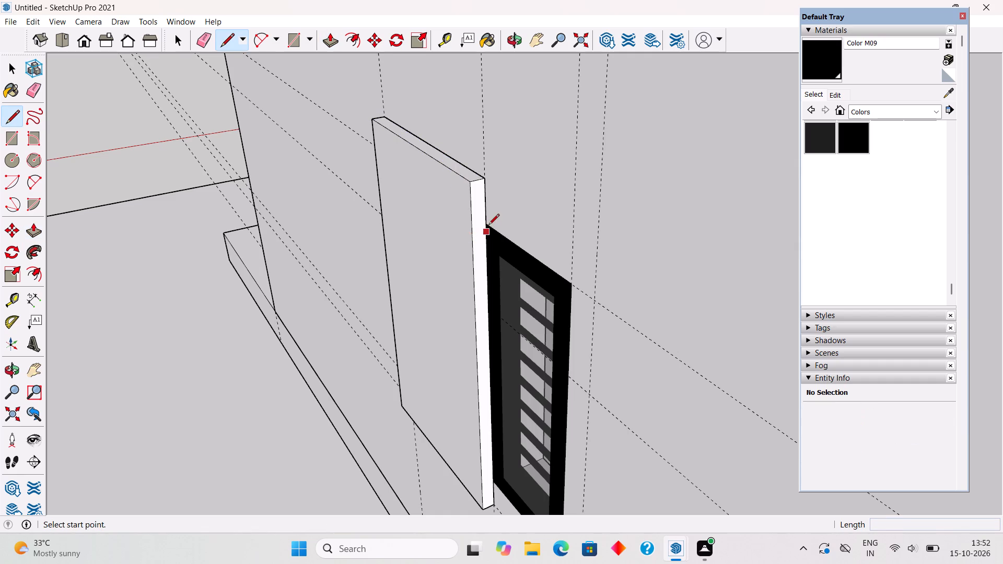
{"action": "left_click", "coordinate": [488, 226]}
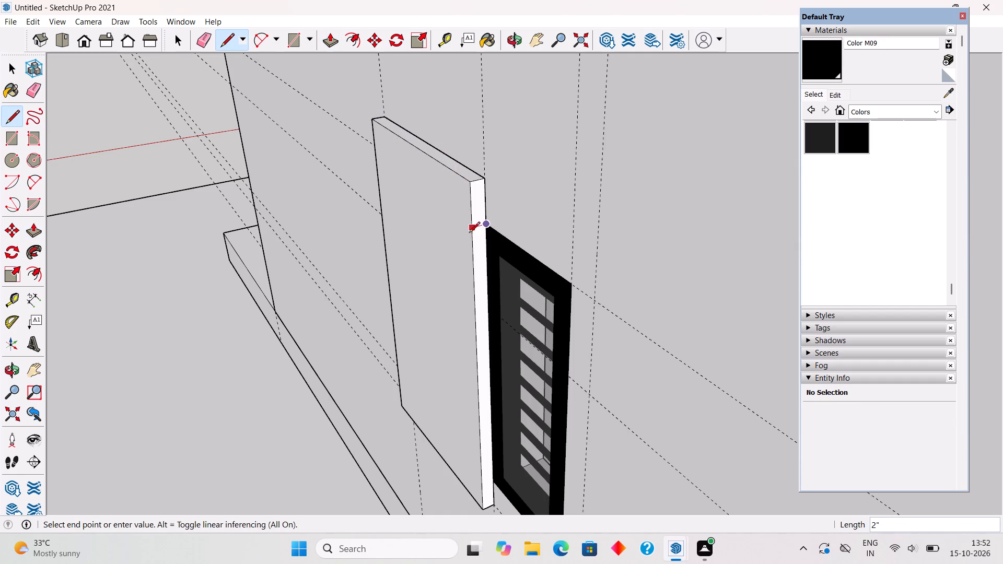
{"action": "scroll", "coordinate": [474, 246], "scroll_direction": "up", "scroll_amount": 11}
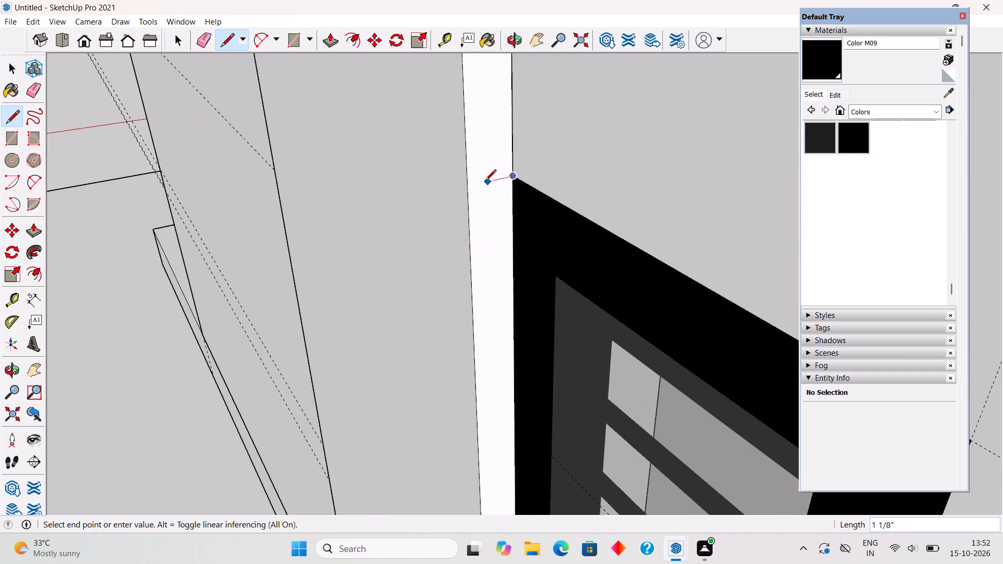
{"action": "left_click", "coordinate": [467, 192]}
{"action": "scroll", "coordinate": [457, 240], "scroll_direction": "down", "scroll_amount": 4}
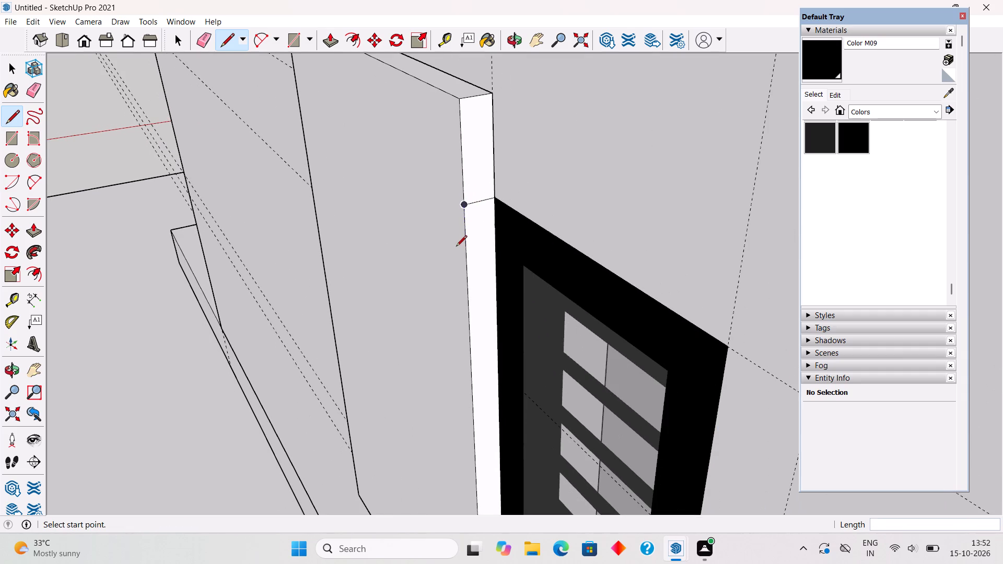
{"action": "key", "text": "space"}
Extend the upper section of the panel's narrow side face 1' 6" across the window top, and a further 4" to the outer guide.
{"action": "type", "text": "p"}
{"action": "left_click", "coordinate": [473, 176]}
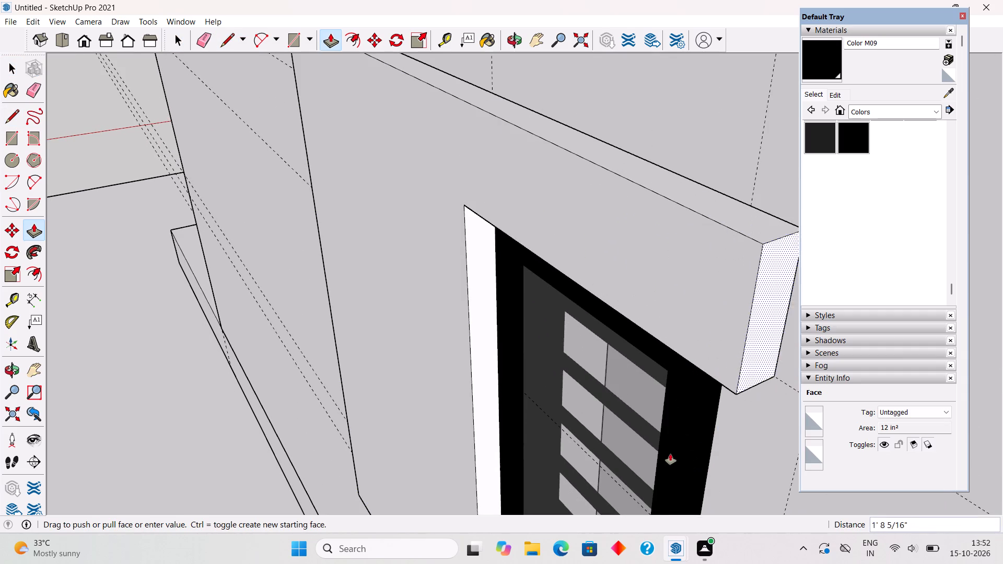
{"action": "middle_click_drag", "start_coordinate": [668, 448], "coordinate": [646, 276]}
{"action": "scroll", "coordinate": [646, 276], "scroll_direction": "down", "scroll_amount": 4}
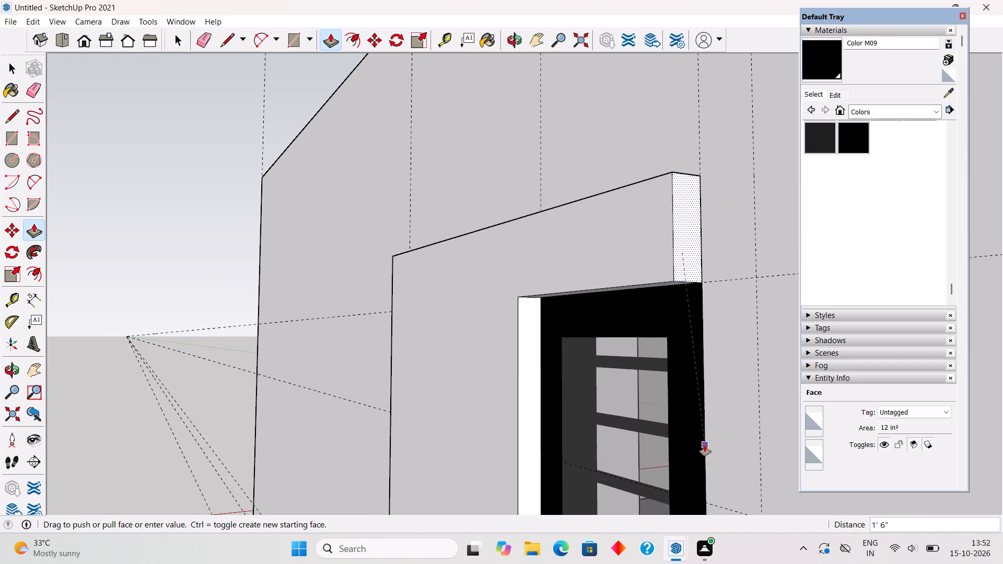
{"action": "left_click", "coordinate": [705, 445]}
{"action": "left_click", "coordinate": [684, 252]}
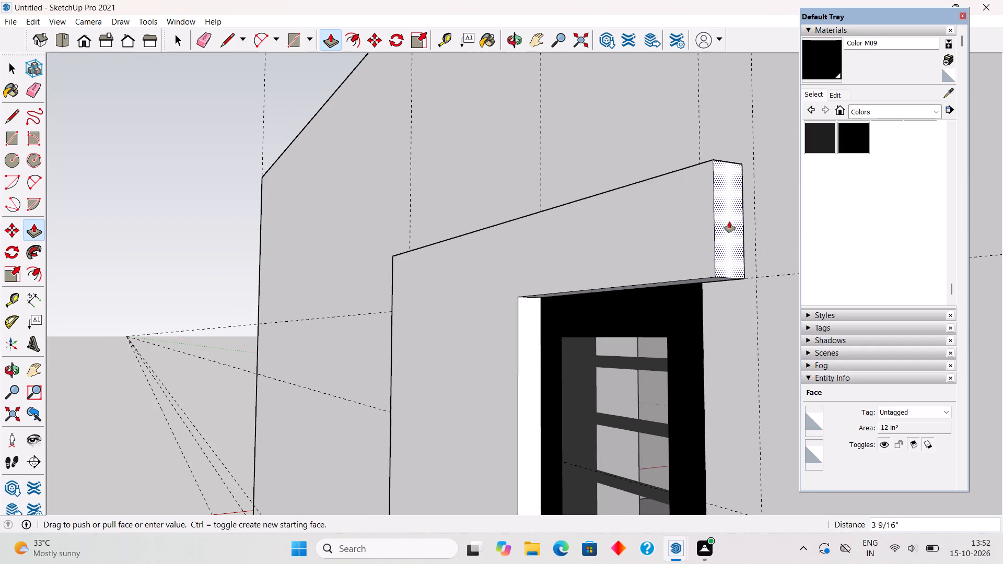
{"action": "left_click", "coordinate": [758, 330]}
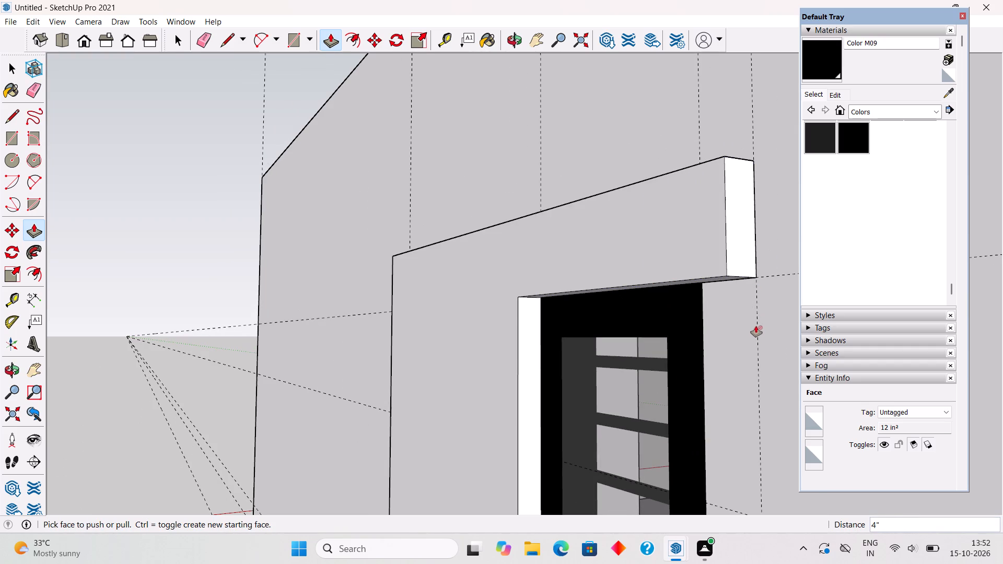
{"action": "key", "text": "space"}
Draw a 2" line across the underside of the top band, at the window frame's outer upper corner.
{"action": "middle_click_drag", "start_coordinate": [591, 268], "coordinate": [689, 170]}
{"action": "scroll", "coordinate": [835, 205], "scroll_direction": "up", "scroll_amount": 2}
{"action": "scroll", "coordinate": [702, 195], "scroll_direction": "down", "scroll_amount": 1}
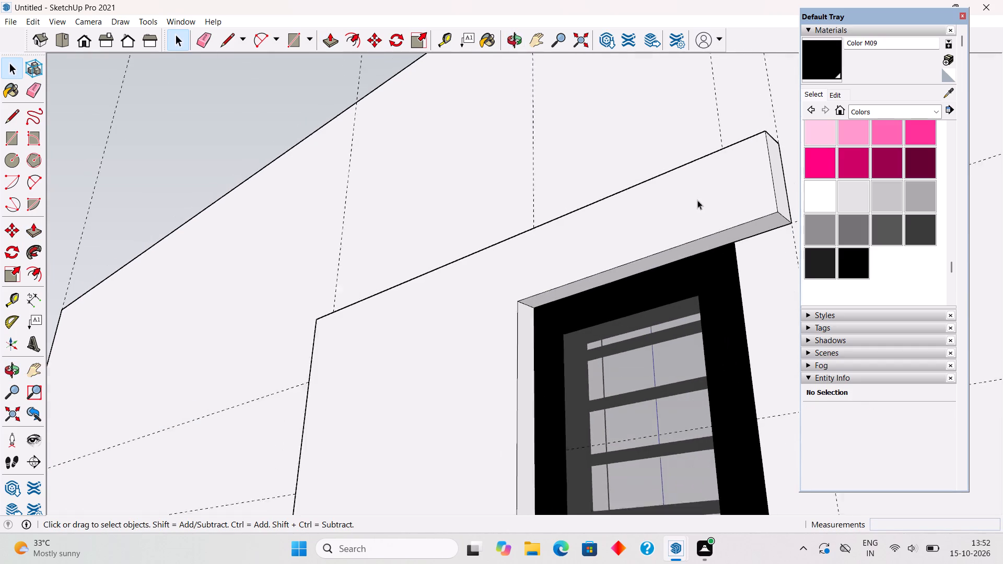
{"action": "scroll", "coordinate": [697, 200], "scroll_direction": "down", "scroll_amount": 6}
{"action": "scroll", "coordinate": [725, 242], "scroll_direction": "up", "scroll_amount": 15}
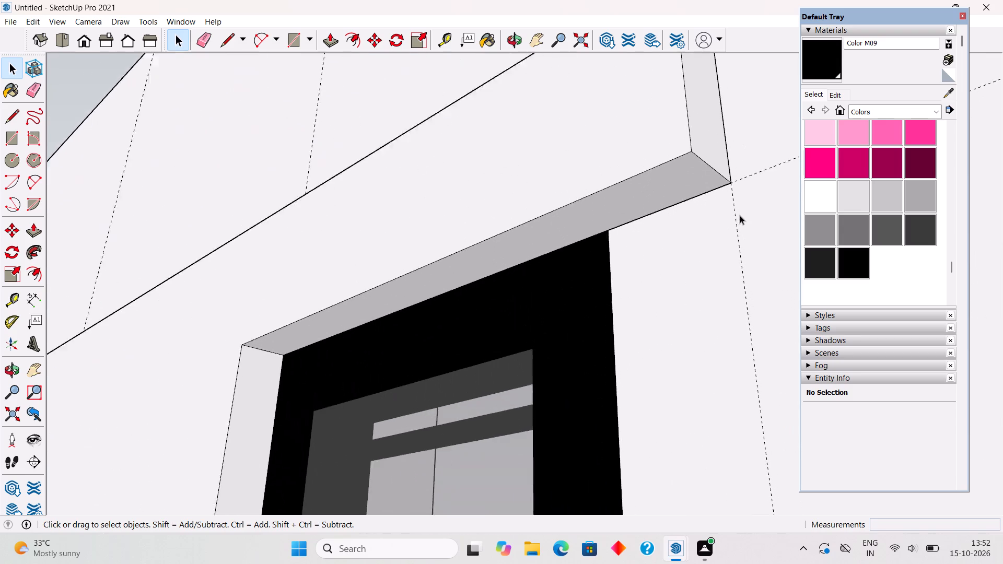
{"action": "scroll", "coordinate": [740, 215], "scroll_direction": "up", "scroll_amount": 2}
{"action": "middle_click_drag", "start_coordinate": [715, 185], "coordinate": [710, 144]}
{"action": "key", "text": "l"}
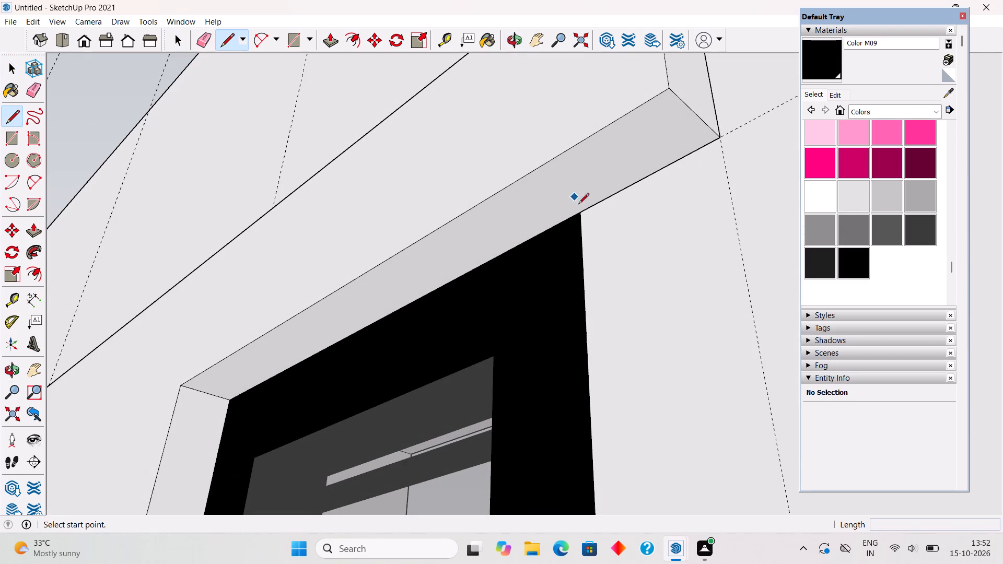
{"action": "left_click", "coordinate": [584, 210]}
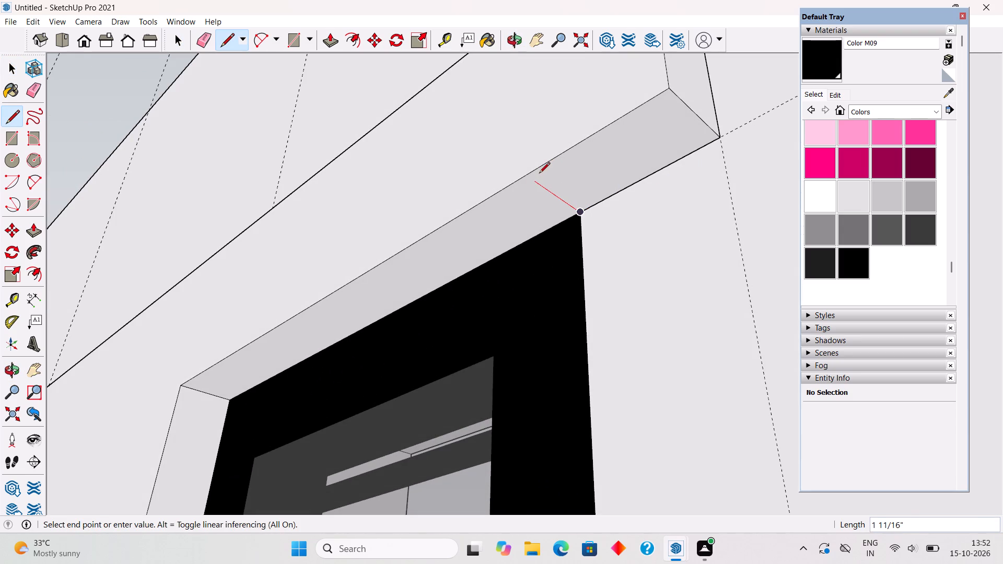
{"action": "left_click", "coordinate": [524, 177]}
Extrude the 4" wide underside section of the top band downward 4' along the window's outer side, to the panel's bottom level.
{"action": "type", "text": "pp"}
{"action": "left_click", "coordinate": [581, 168]}
{"action": "scroll", "coordinate": [596, 246], "scroll_direction": "down", "scroll_amount": 17}
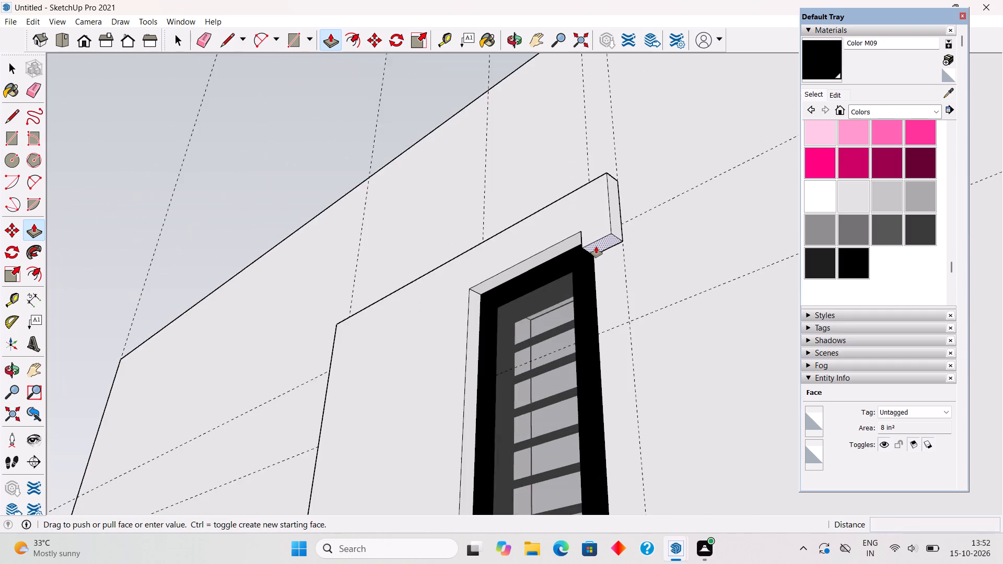
{"action": "scroll", "coordinate": [596, 246], "scroll_direction": "down", "scroll_amount": 8}
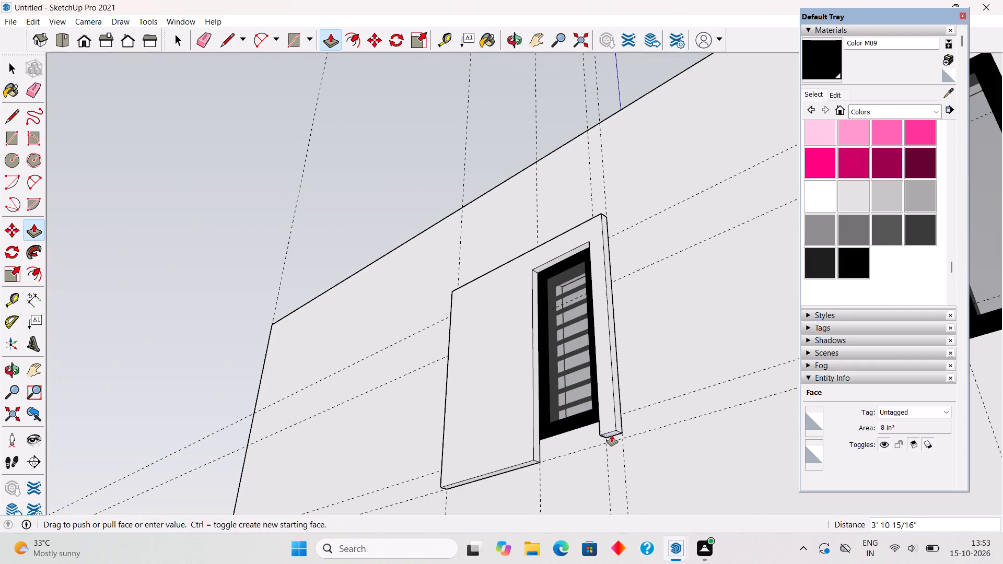
{"action": "left_click", "coordinate": [564, 452]}
Draw a 2" line across the inner face of the new side strip, level with the bottom of the window frame.
{"action": "middle_click_drag", "start_coordinate": [452, 409], "coordinate": [703, 481]}
{"action": "scroll", "coordinate": [501, 445], "scroll_direction": "up", "scroll_amount": 6}
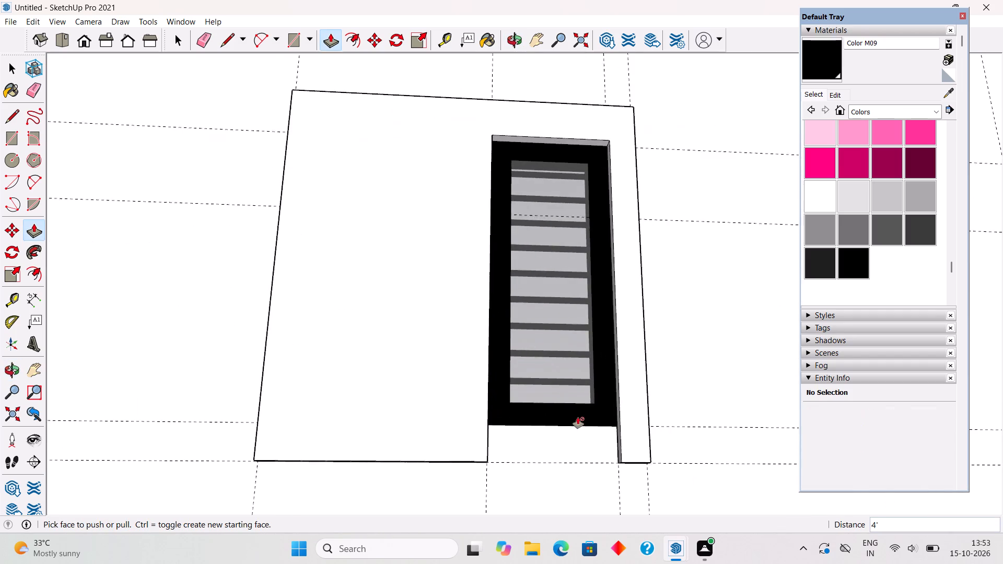
{"action": "scroll", "coordinate": [578, 417], "scroll_direction": "up", "scroll_amount": 1}
{"action": "middle_click_drag", "start_coordinate": [578, 417], "coordinate": [698, 450]}
{"action": "scroll", "coordinate": [589, 473], "scroll_direction": "up", "scroll_amount": 6}
{"action": "key", "text": "l"}
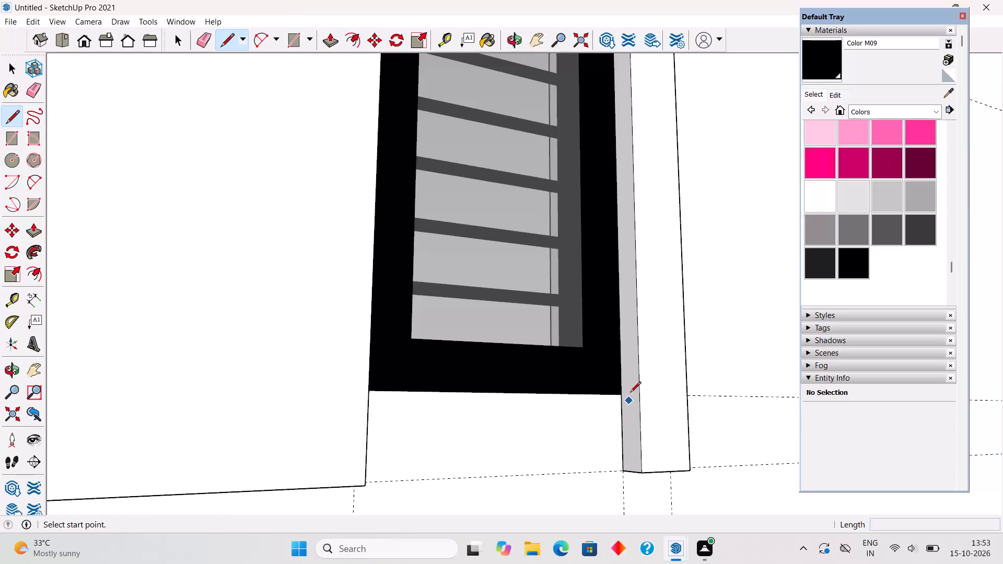
{"action": "scroll", "coordinate": [630, 393], "scroll_direction": "up", "scroll_amount": 3}
{"action": "left_click", "coordinate": [616, 398]}
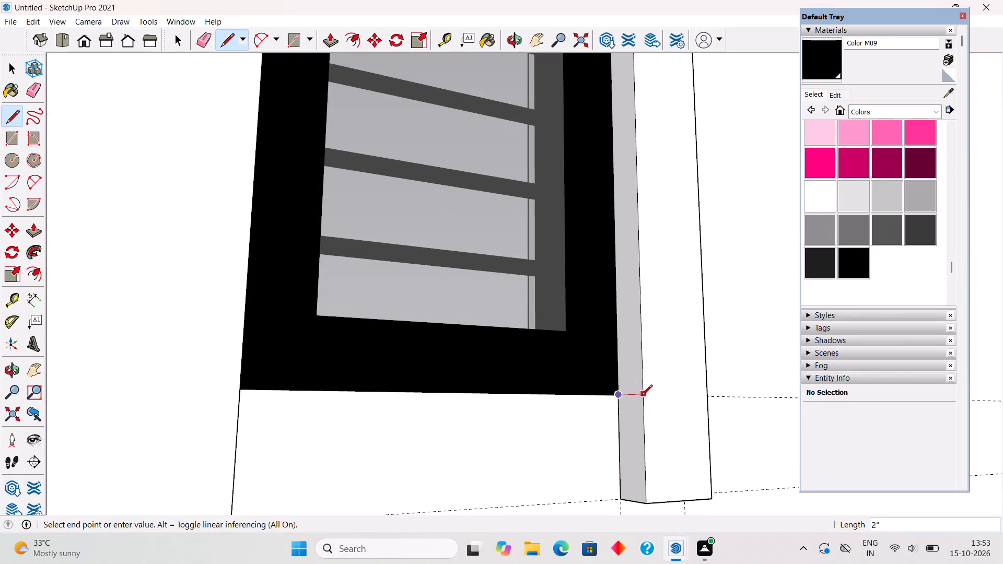
{"action": "left_click", "coordinate": [642, 396]}
Extrude the lower section of the side strip's inner face 1' 6" beneath the window to meet the panel.
{"action": "key", "text": "p"}
{"action": "left_click", "coordinate": [635, 412]}
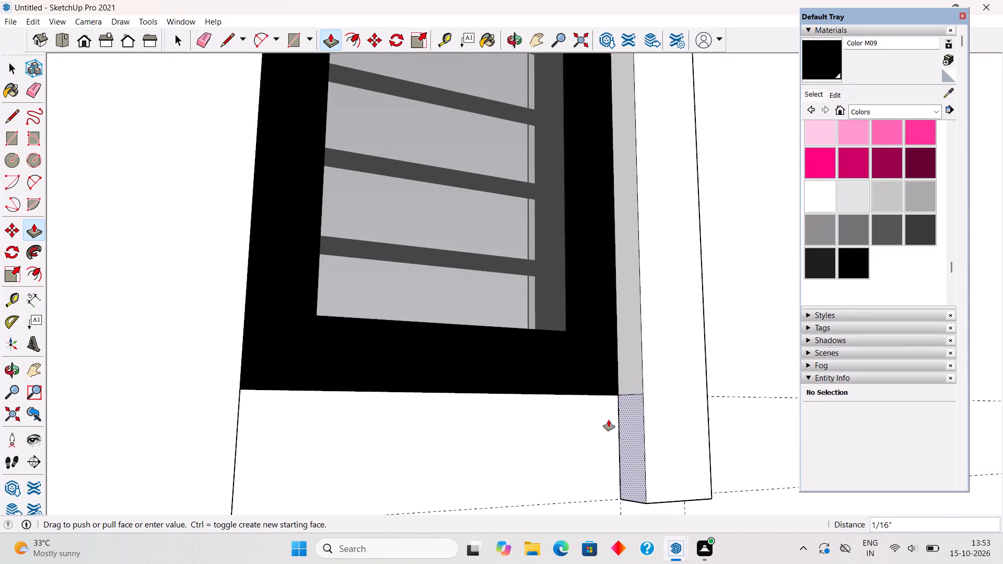
{"action": "scroll", "coordinate": [566, 432], "scroll_direction": "down", "scroll_amount": 9}
{"action": "left_click", "coordinate": [412, 462]}
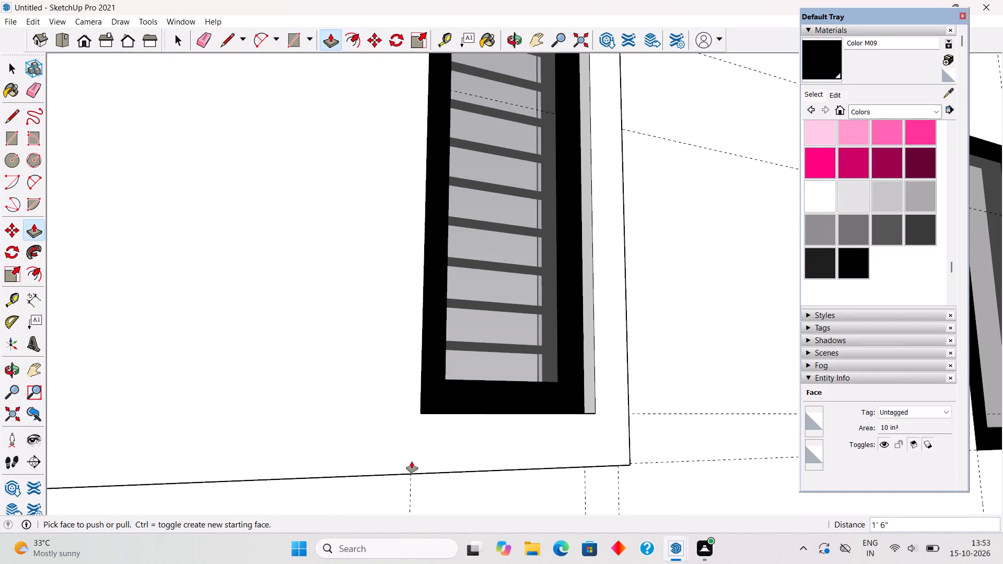
{"action": "key", "text": "space"}
Select the whole raised surround with all its connected geometry and make it a group, then clear the selection.
{"action": "scroll", "coordinate": [412, 462], "scroll_direction": "down", "scroll_amount": 13}
{"action": "middle_click_drag", "start_coordinate": [453, 445], "coordinate": [383, 491]}
{"action": "scroll", "coordinate": [384, 491], "scroll_direction": "down", "scroll_amount": 3}
{"action": "middle_click_drag", "start_coordinate": [383, 491], "coordinate": [384, 491]}
{"action": "scroll", "coordinate": [346, 440], "scroll_direction": "up", "scroll_amount": 4}
{"action": "triple_click", "coordinate": [346, 440]}
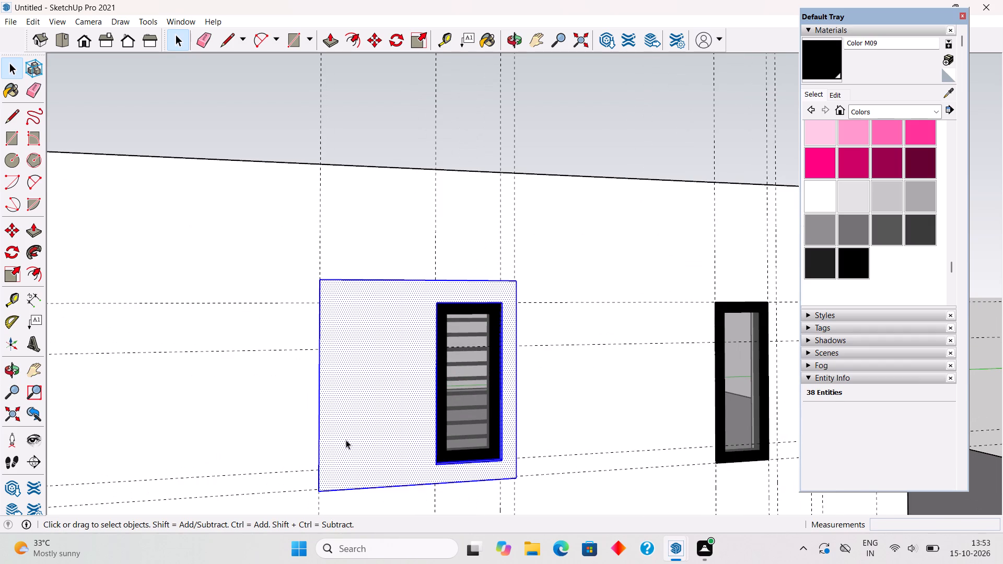
{"action": "right_click", "coordinate": [346, 440]}
{"action": "left_click", "coordinate": [406, 356]}
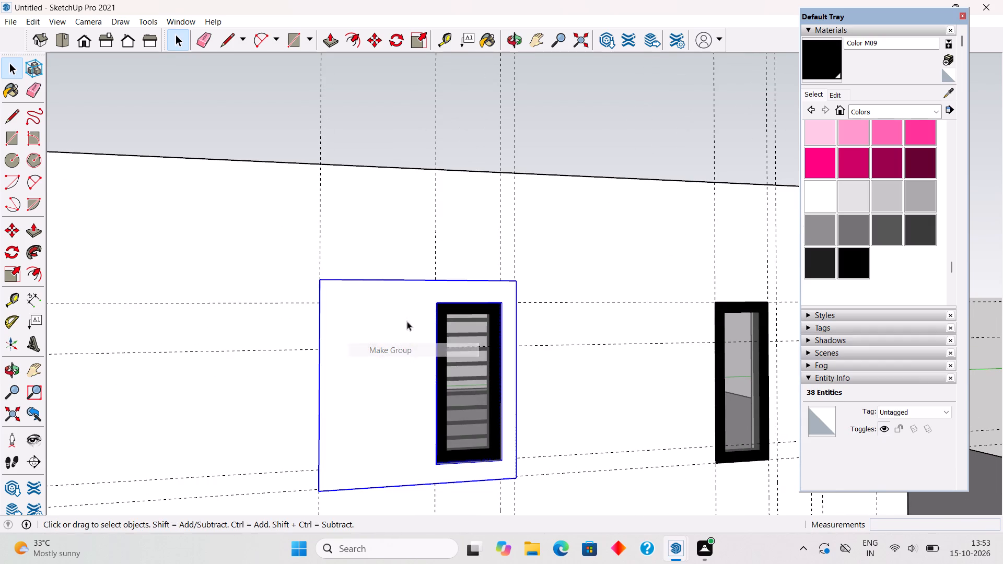
{"action": "left_click", "coordinate": [357, 117]}
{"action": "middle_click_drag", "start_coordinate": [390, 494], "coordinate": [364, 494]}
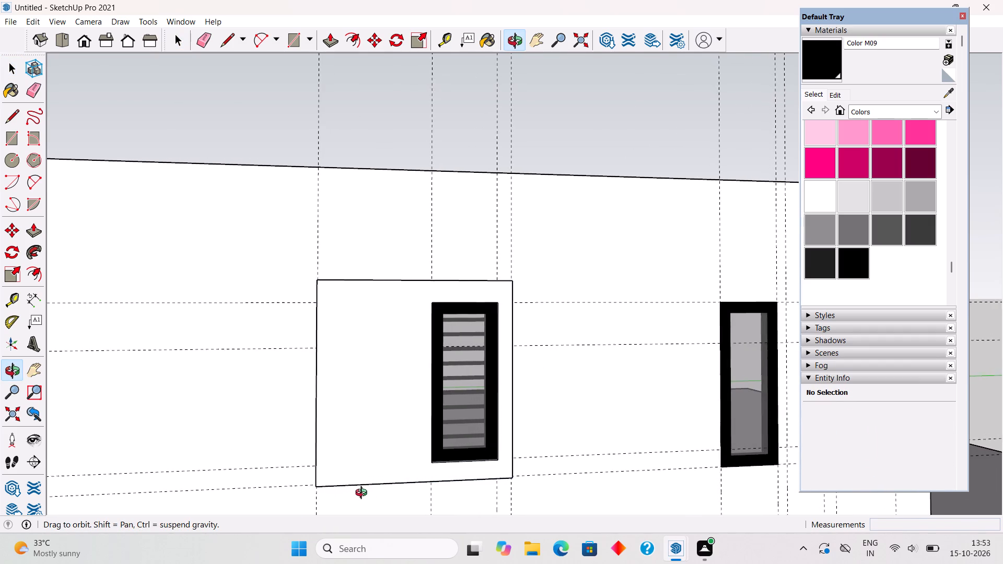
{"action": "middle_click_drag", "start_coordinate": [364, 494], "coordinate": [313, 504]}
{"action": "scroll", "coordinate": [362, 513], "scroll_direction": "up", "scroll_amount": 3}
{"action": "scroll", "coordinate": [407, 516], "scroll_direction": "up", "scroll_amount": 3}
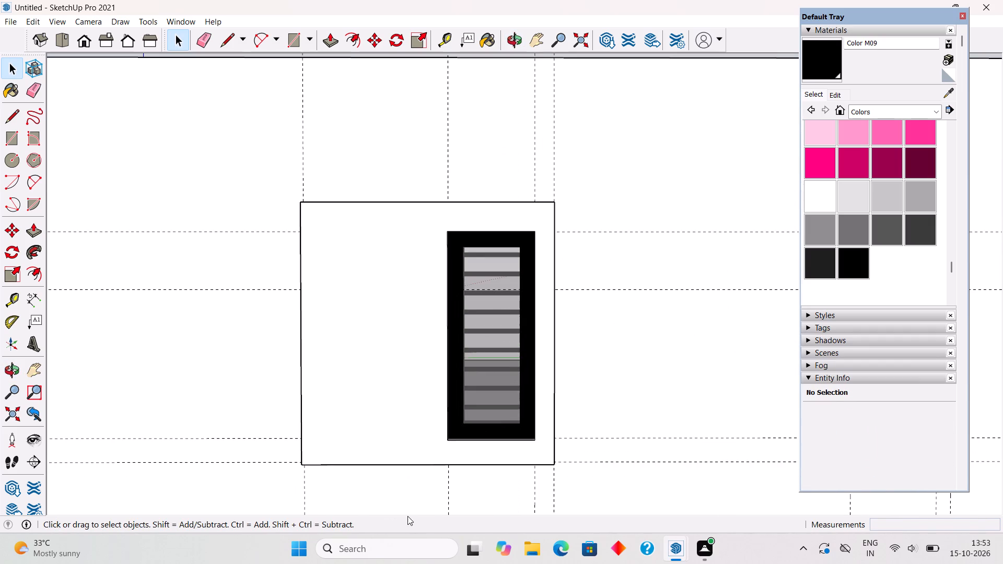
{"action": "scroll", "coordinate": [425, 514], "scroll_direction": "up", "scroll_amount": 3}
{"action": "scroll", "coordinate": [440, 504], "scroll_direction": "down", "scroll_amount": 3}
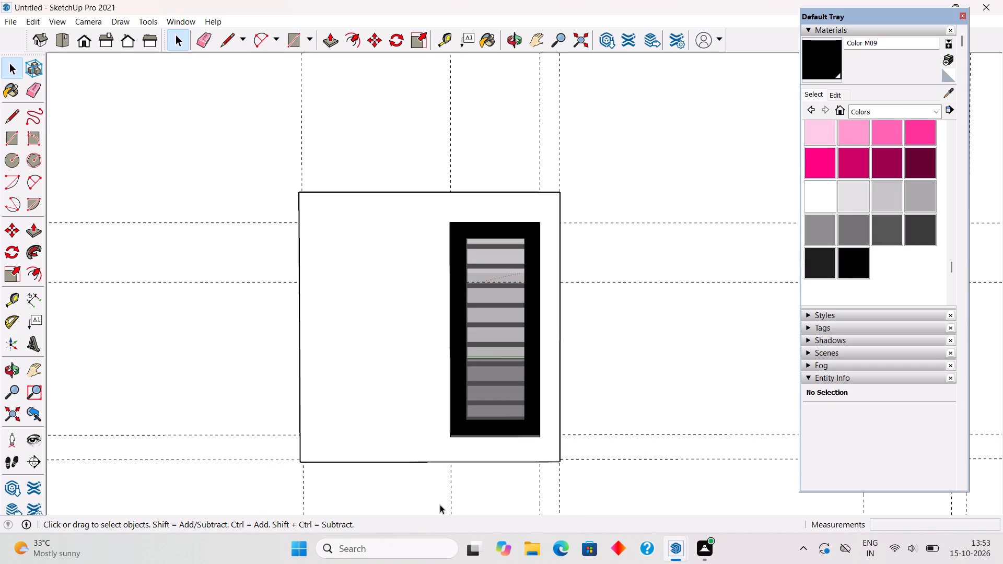
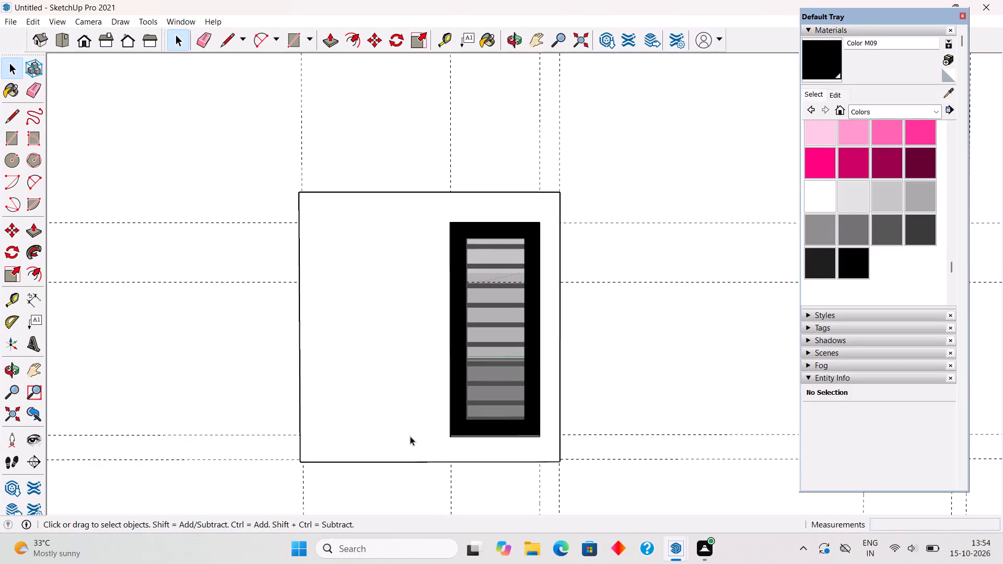
Place a horizontal guide 2" below the top edge of the raised surround's front face.
{"action": "middle_click_drag", "start_coordinate": [291, 407], "coordinate": [494, 430]}
{"action": "middle_click_drag", "start_coordinate": [265, 418], "coordinate": [328, 434]}
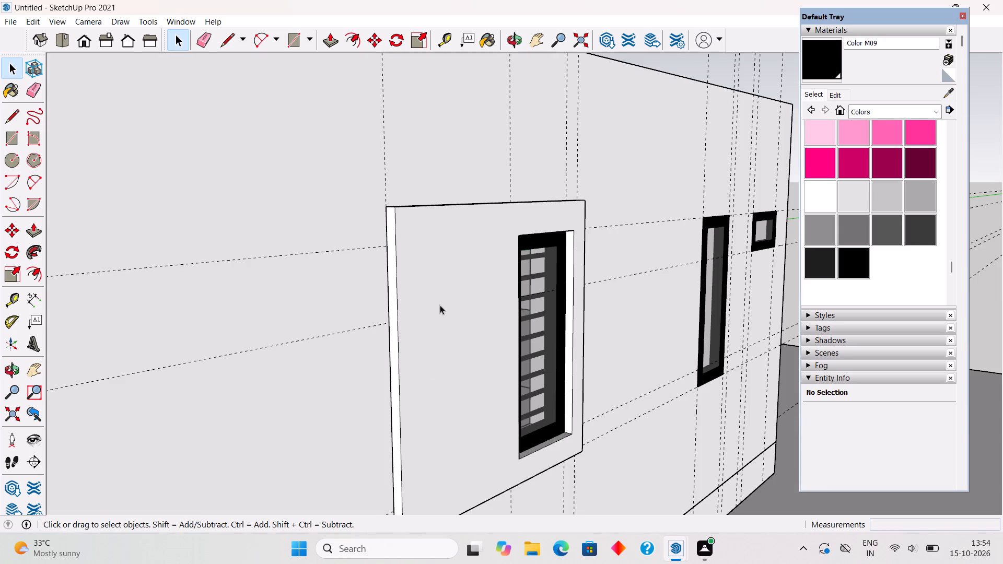
{"action": "middle_click_drag", "start_coordinate": [440, 305], "coordinate": [419, 324]}
{"action": "key", "text": "t"}
{"action": "left_click", "coordinate": [407, 230]}
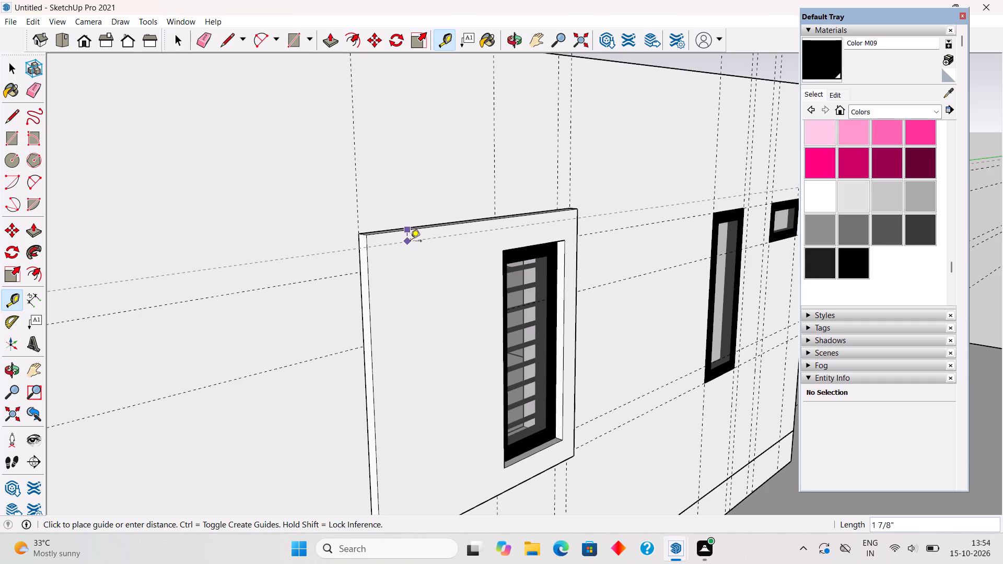
{"action": "scroll", "coordinate": [412, 250], "scroll_direction": "up", "scroll_amount": 4}
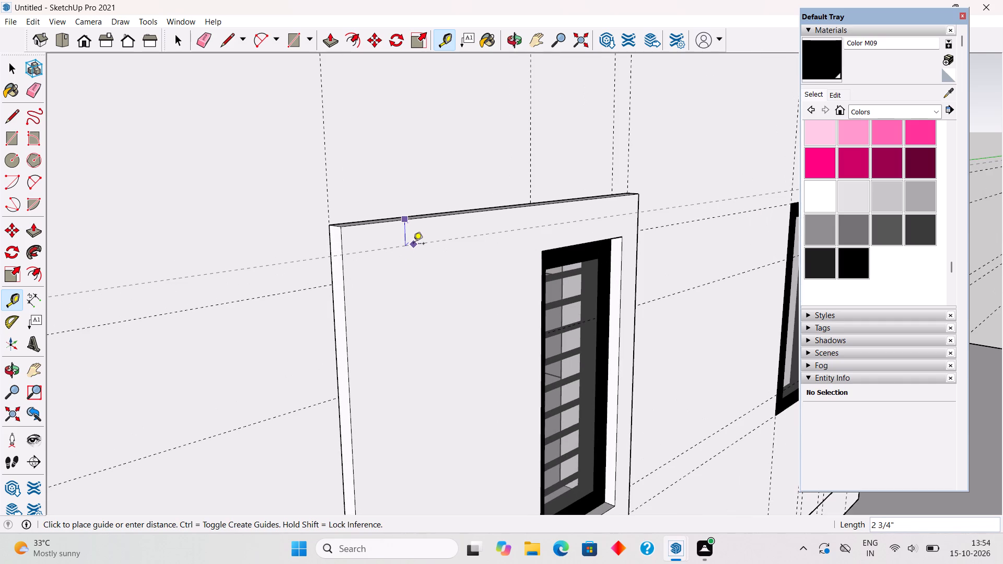
{"action": "type", "text": "2\""}
{"action": "key", "text": "Return"}
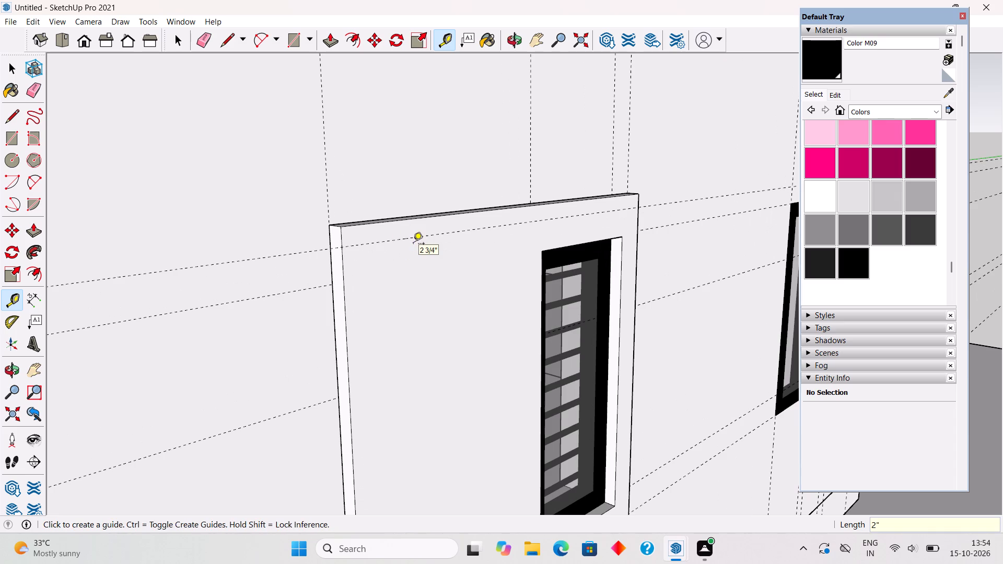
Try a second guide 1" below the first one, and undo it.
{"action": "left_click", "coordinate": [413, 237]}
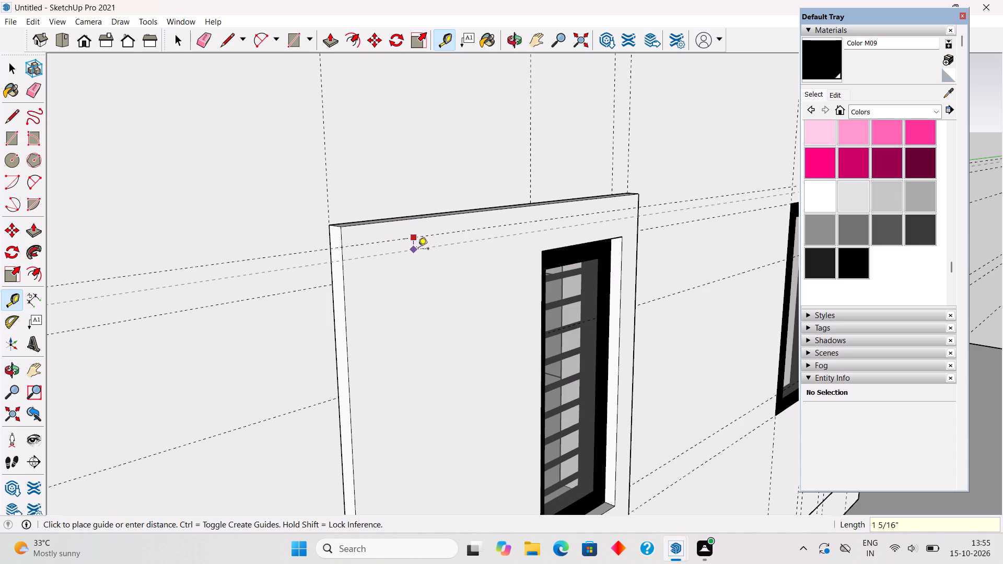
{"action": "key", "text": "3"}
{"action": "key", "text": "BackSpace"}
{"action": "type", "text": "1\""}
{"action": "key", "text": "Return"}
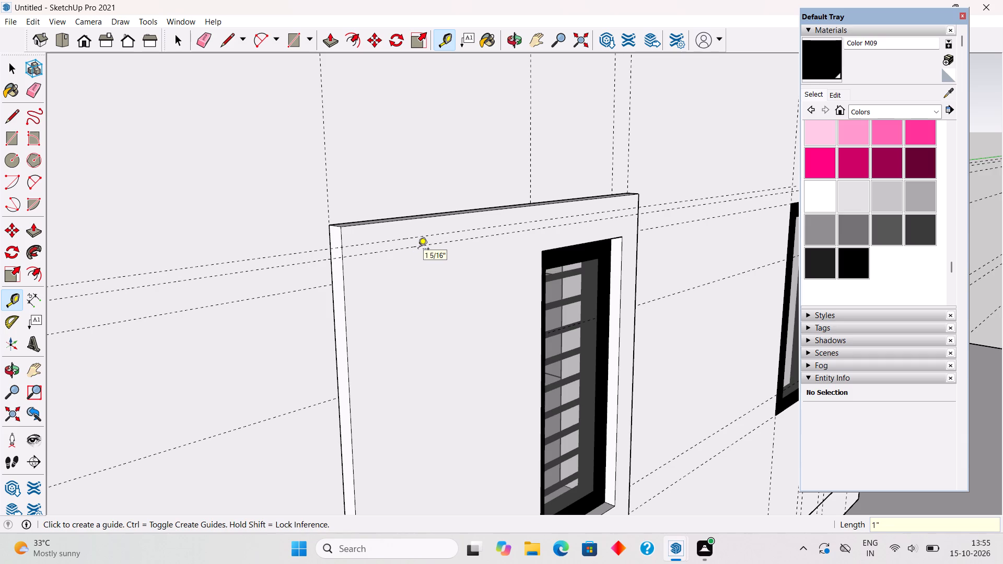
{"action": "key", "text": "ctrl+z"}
Place a second horizontal guide 0.5" below the first guide on the surround.
{"action": "left_click", "coordinate": [418, 236]}
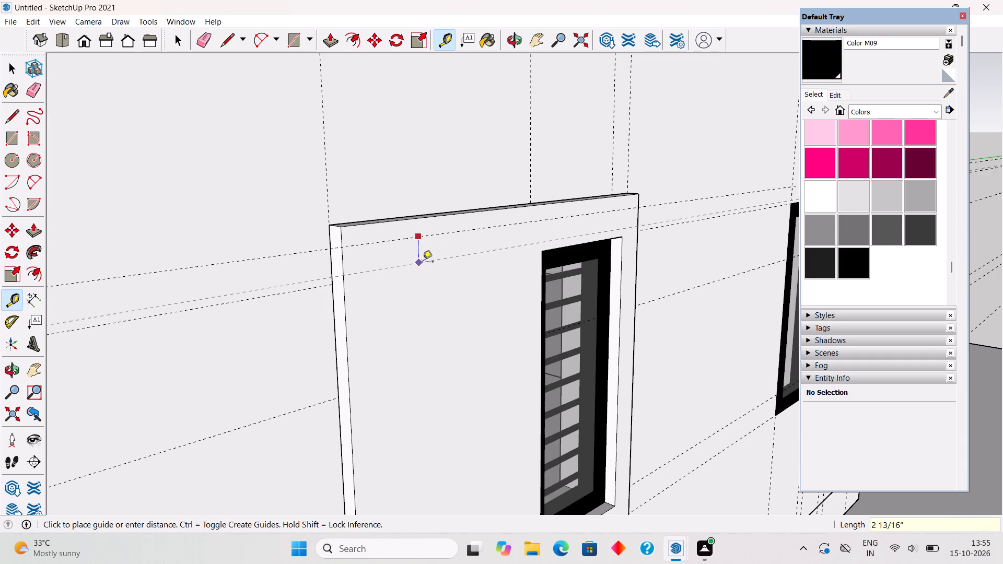
{"action": "type", "text": ".5\""}
{"action": "key", "text": "Return"}
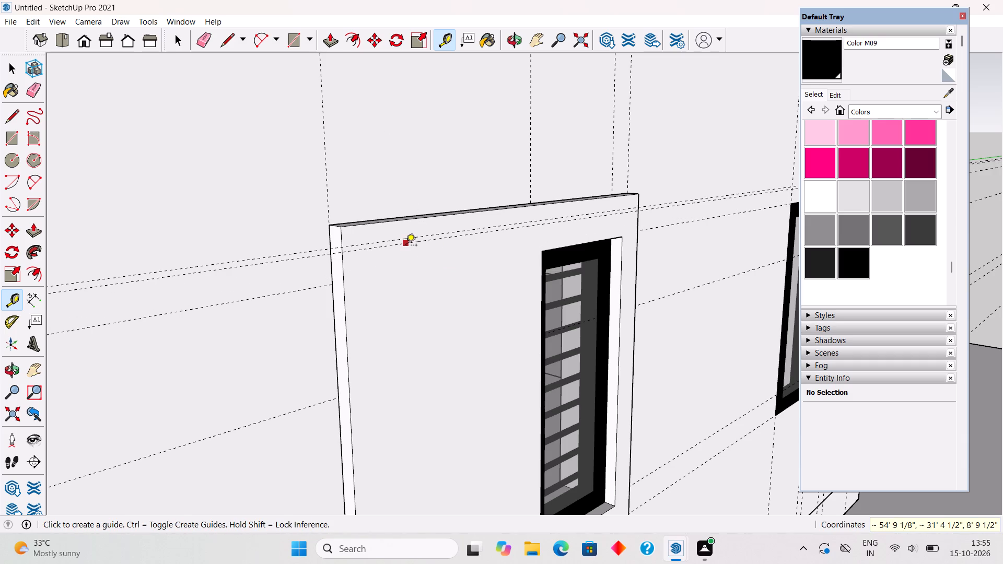
{"action": "key", "text": "space"}
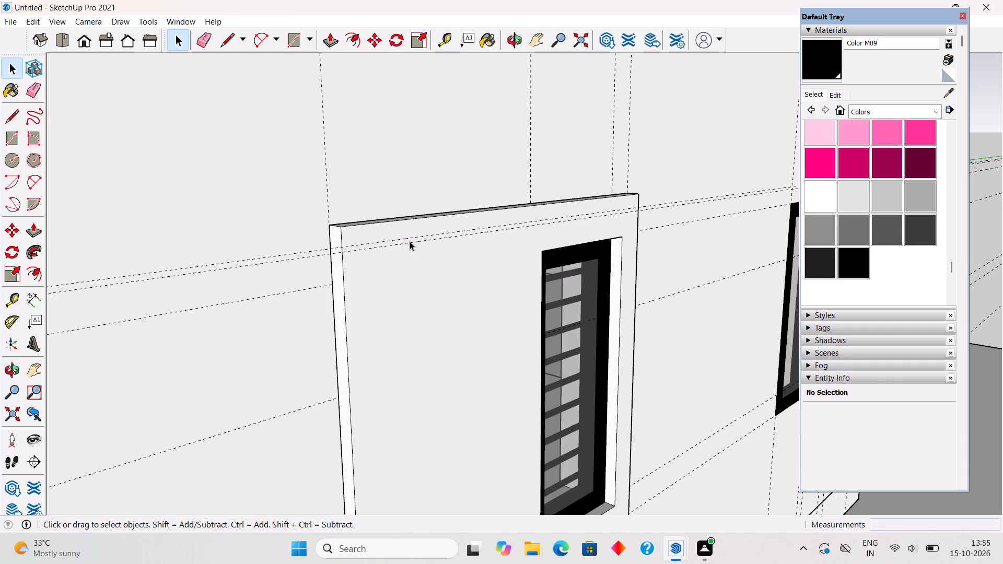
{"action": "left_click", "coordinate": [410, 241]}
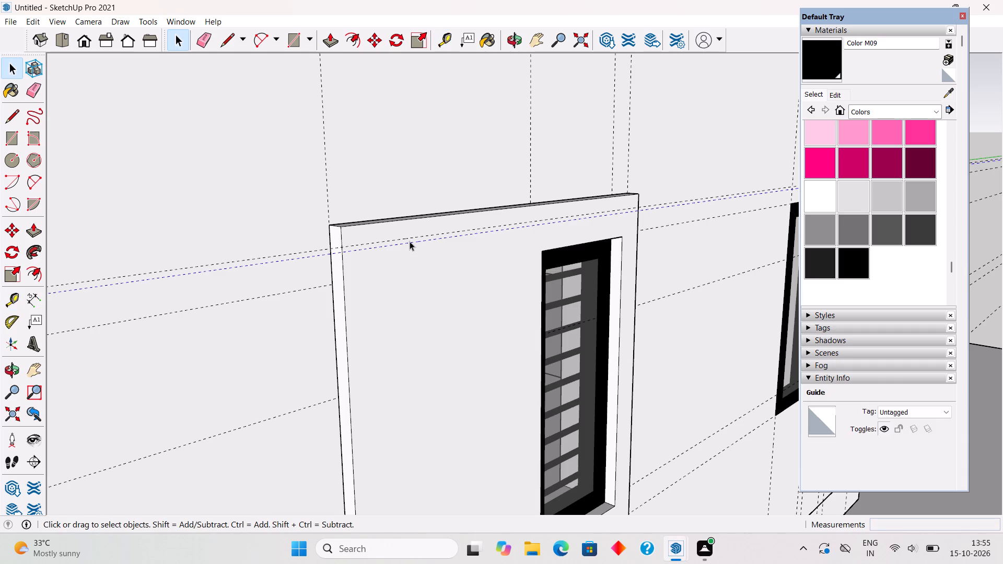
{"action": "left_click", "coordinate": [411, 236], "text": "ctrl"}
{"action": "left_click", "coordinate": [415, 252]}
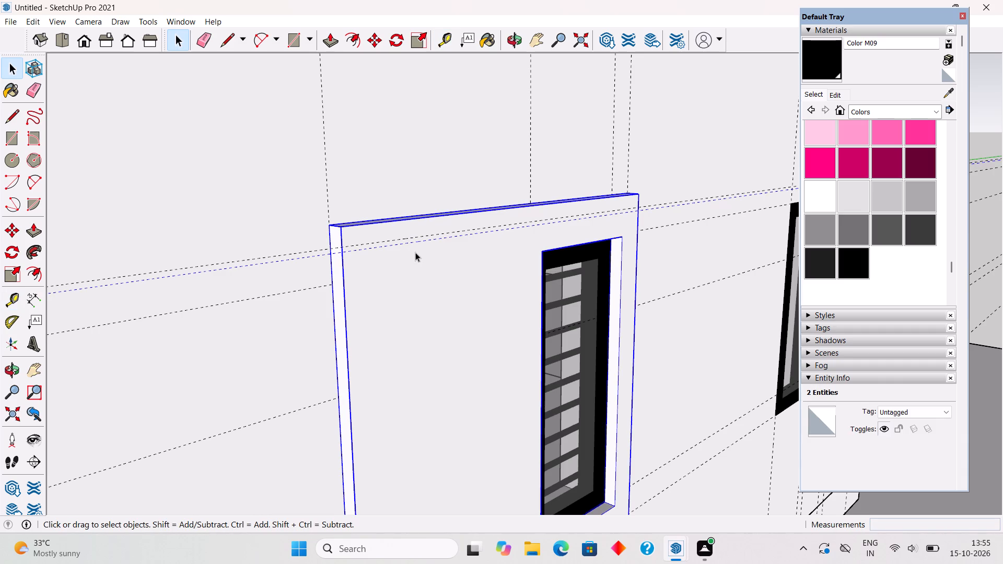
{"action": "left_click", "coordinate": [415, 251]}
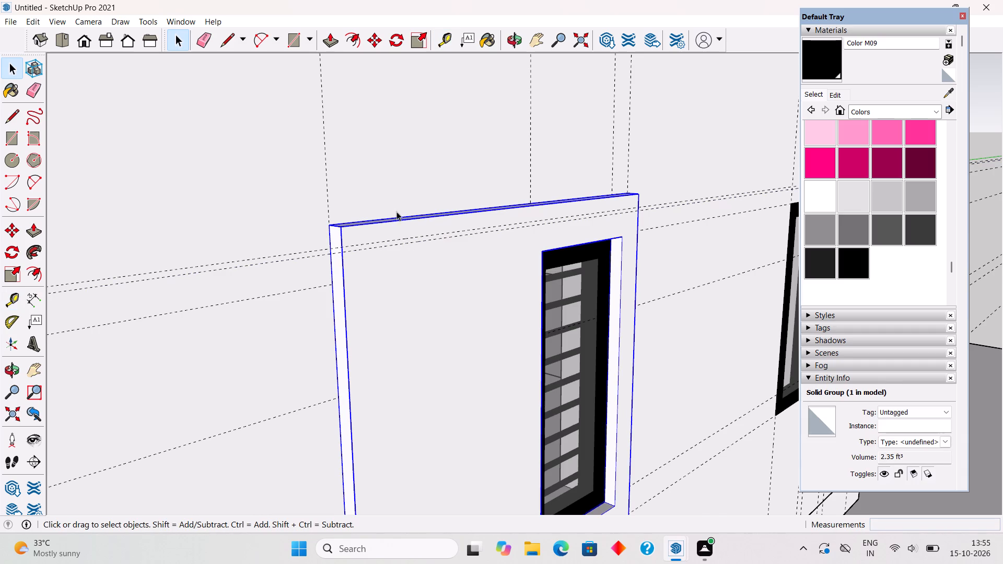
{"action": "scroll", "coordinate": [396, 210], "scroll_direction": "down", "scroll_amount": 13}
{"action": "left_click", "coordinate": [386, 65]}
Copy the pair of horizontal guides 3" downward and array it as 10 copies down the surround.
{"action": "scroll", "coordinate": [398, 233], "scroll_direction": "up", "scroll_amount": 5}
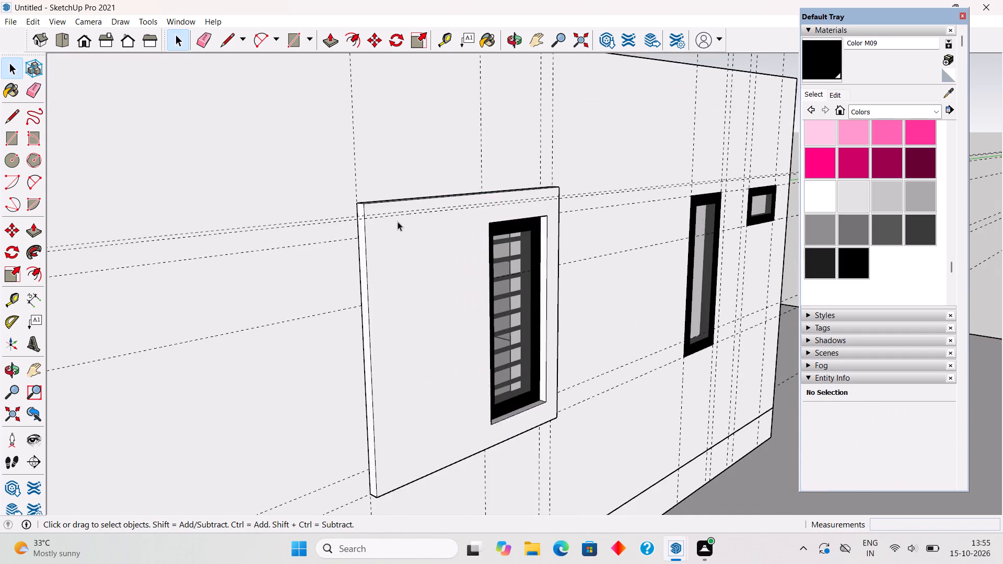
{"action": "scroll", "coordinate": [398, 221], "scroll_direction": "up", "scroll_amount": 12}
{"action": "left_click", "coordinate": [415, 216]}
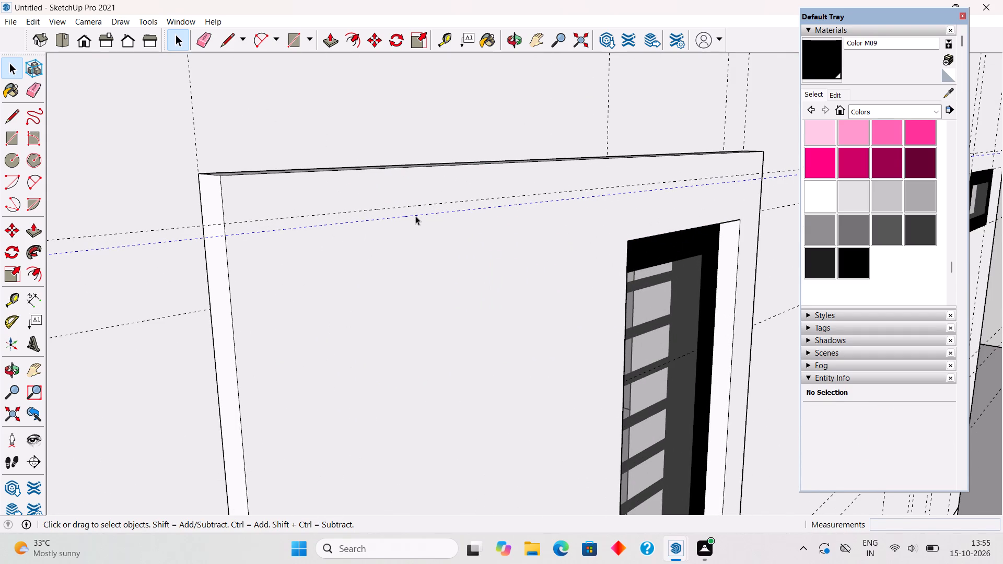
{"action": "left_click", "coordinate": [415, 205], "text": "ctrl"}
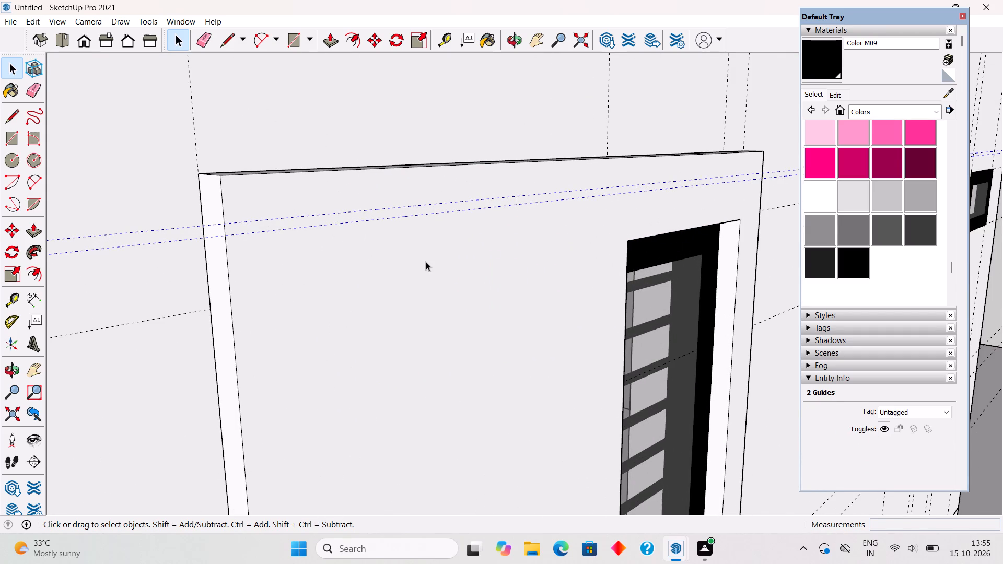
{"action": "key", "text": "m"}
{"action": "left_click", "coordinate": [419, 215]}
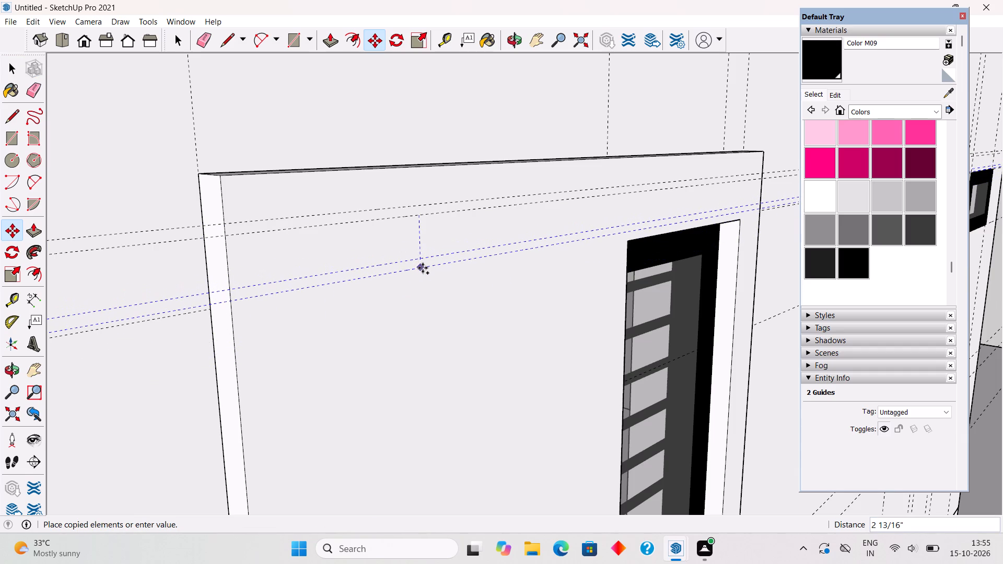
{"action": "type", "text": "3\""}
{"action": "key", "text": "Return"}
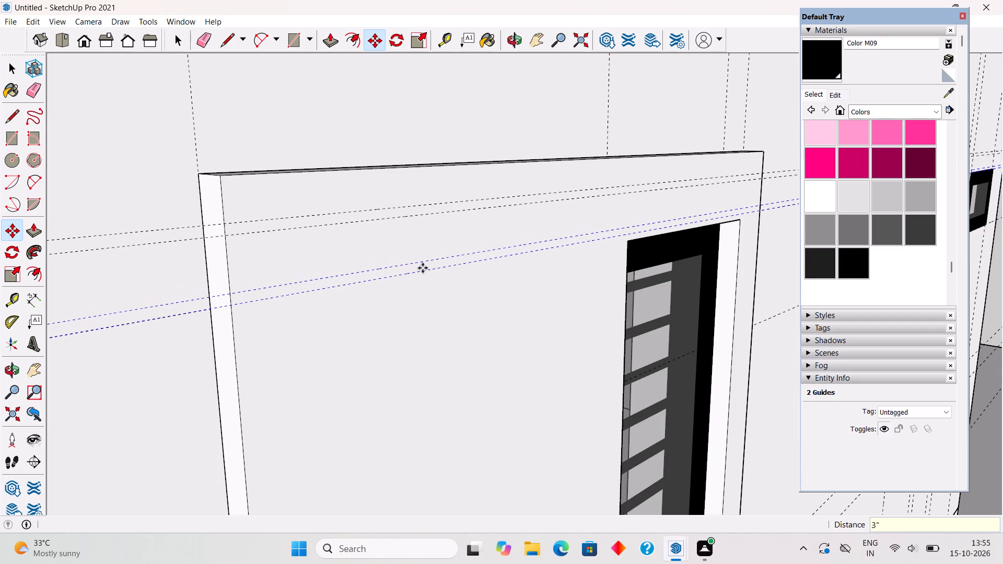
{"action": "key", "text": "x"}
{"action": "type", "text": "10"}
{"action": "key", "text": "Return"}
{"action": "scroll", "coordinate": [423, 268], "scroll_direction": "down", "scroll_amount": 15}
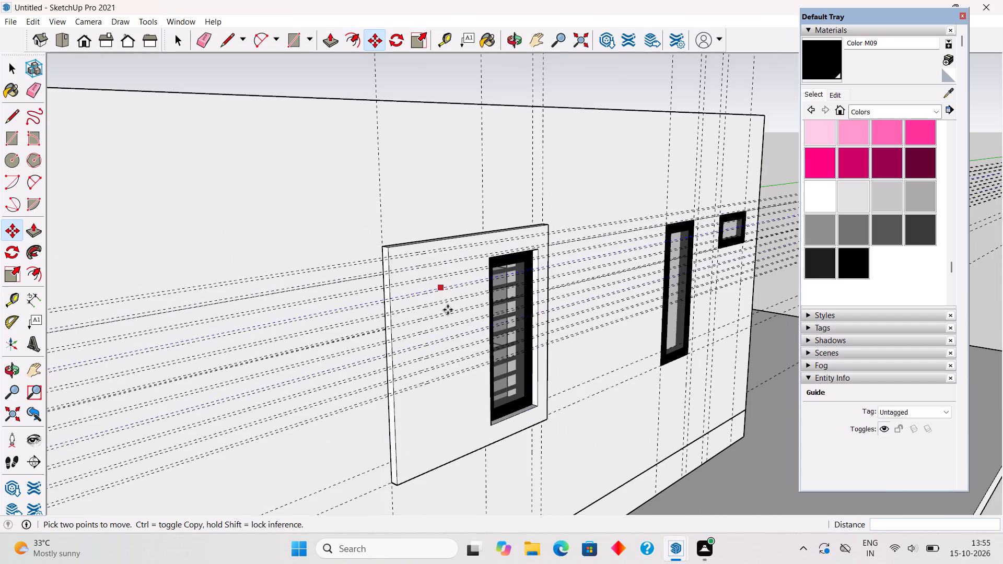
Copy the lowest pair of guides 3" downward and array it as 7 copies to reach the surround's bottom.
{"action": "scroll", "coordinate": [508, 495], "scroll_direction": "up", "scroll_amount": 6}
{"action": "key", "text": "space"}
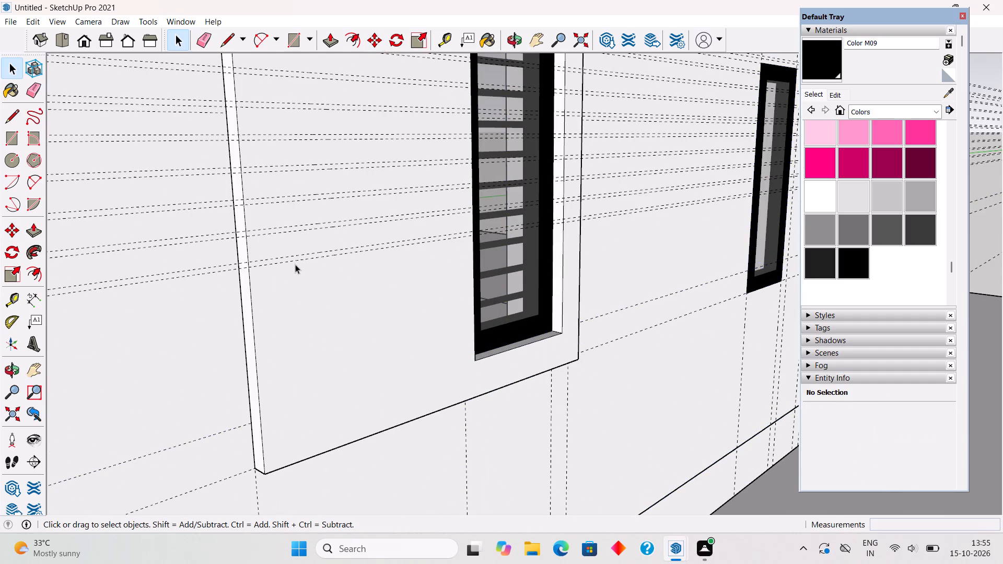
{"action": "scroll", "coordinate": [295, 264], "scroll_direction": "up", "scroll_amount": 3}
{"action": "left_click", "coordinate": [294, 251]}
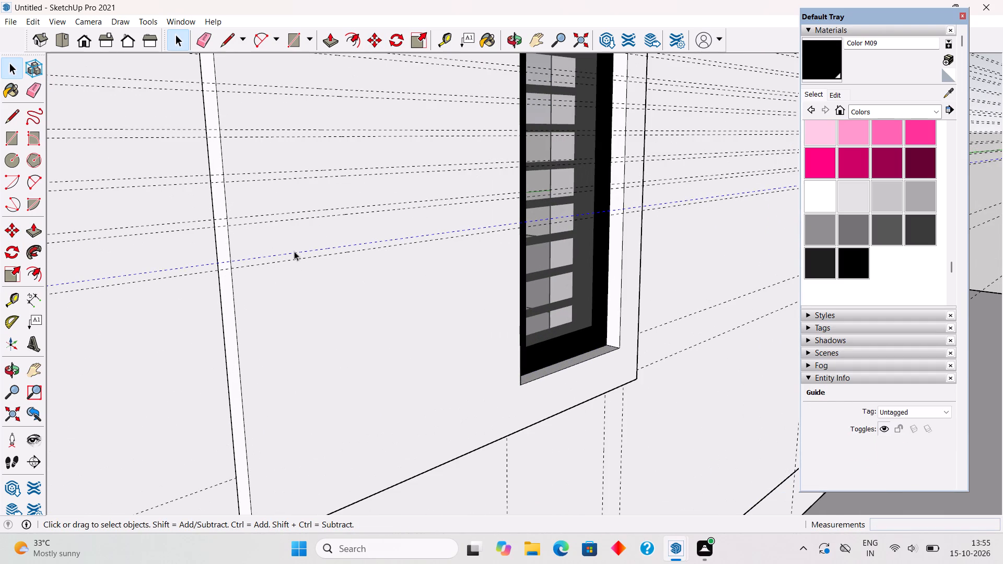
{"action": "left_click", "coordinate": [295, 259], "text": "ctrl"}
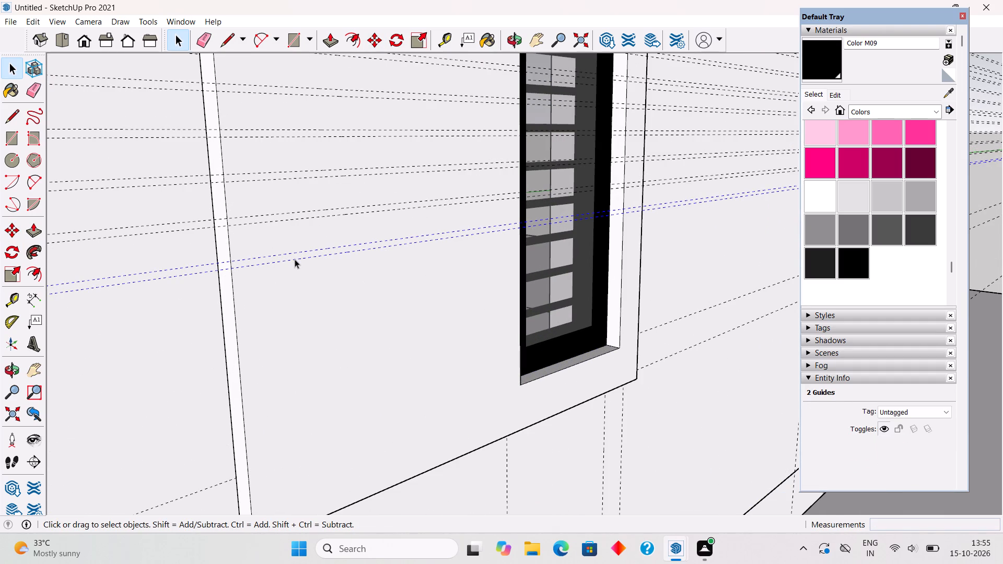
{"action": "key", "text": "m"}
{"action": "left_click", "coordinate": [295, 259]}
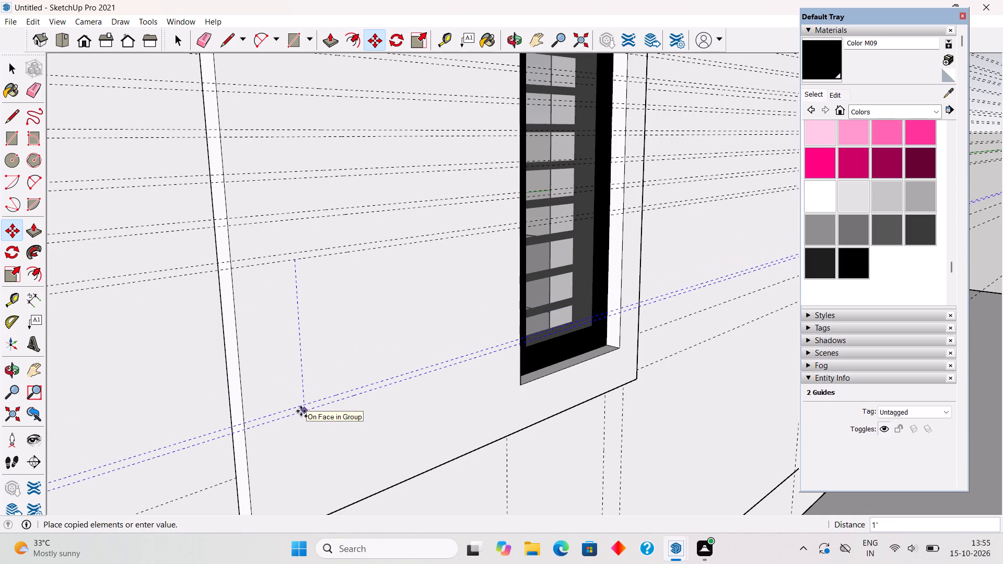
{"action": "type", "text": "3\""}
{"action": "key", "text": "Return"}
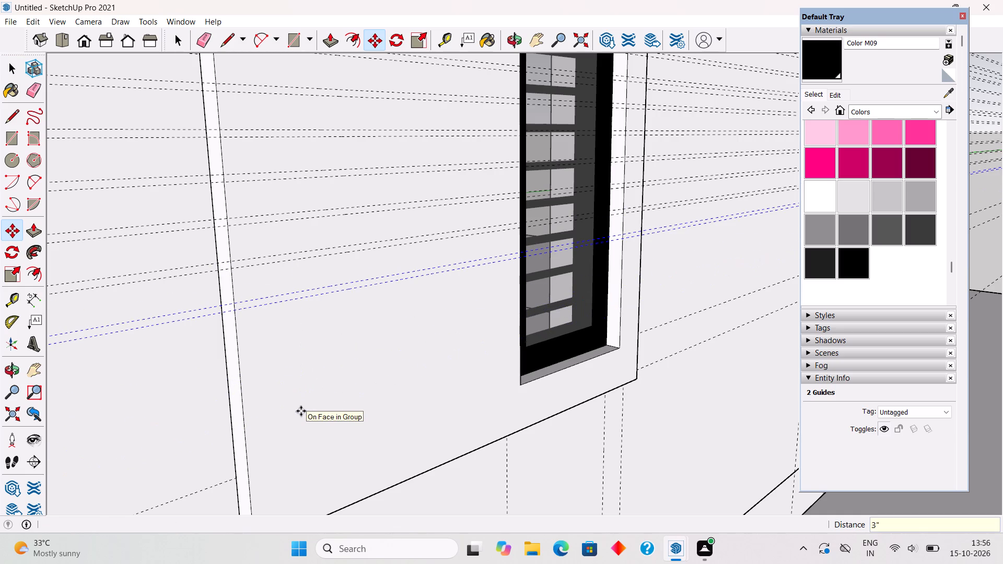
{"action": "key", "text": "x"}
{"action": "key", "text": "7"}
{"action": "key", "text": "Return"}
{"action": "scroll", "coordinate": [299, 418], "scroll_direction": "down", "scroll_amount": 7}
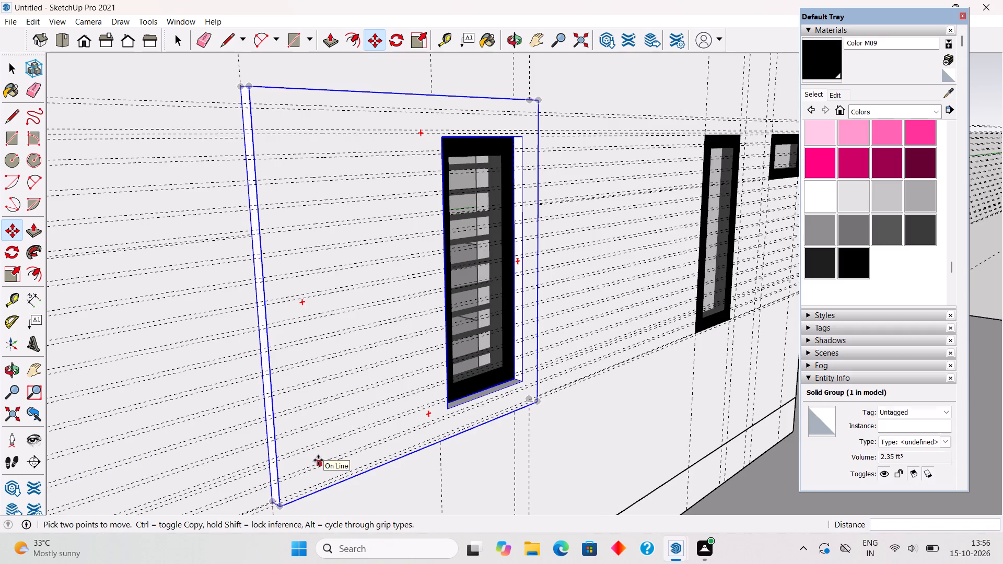
{"action": "key", "text": "space"}
Open the surround group for editing and draw a 1/2" by 4' 4" rectangle across its front face between the top pair of guides.
{"action": "triple_click", "coordinate": [294, 206]}
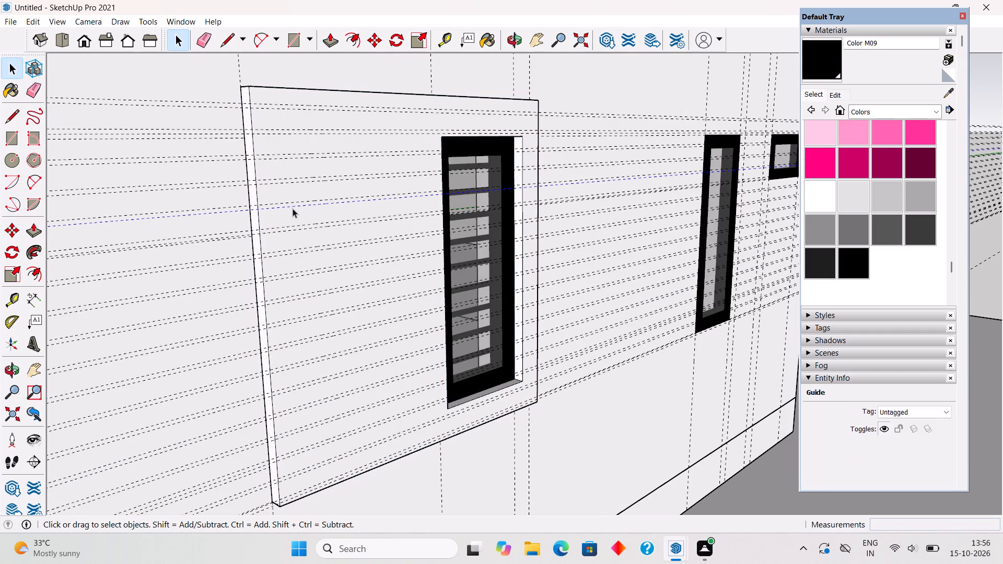
{"action": "triple_click", "coordinate": [294, 211]}
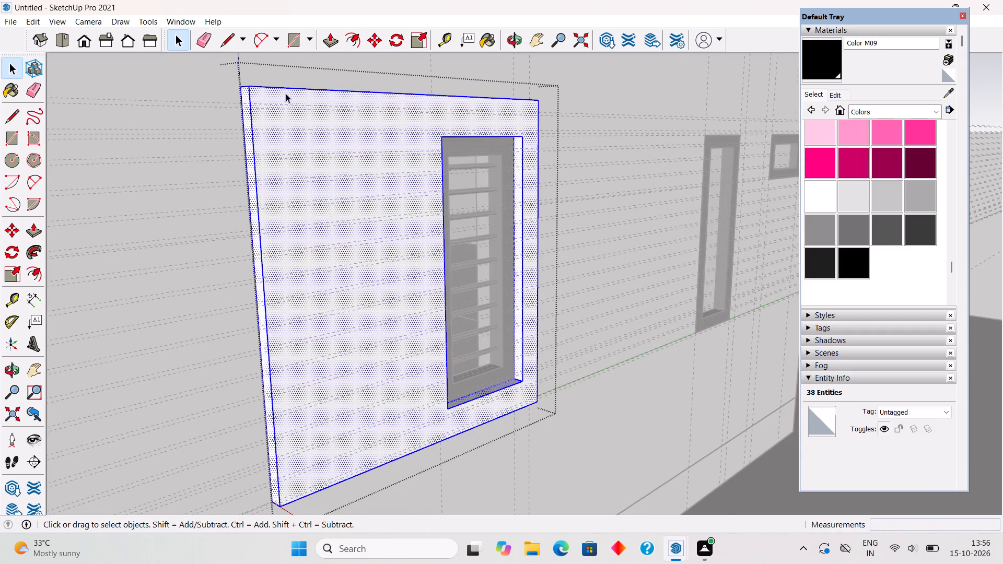
{"action": "scroll", "coordinate": [286, 93], "scroll_direction": "up", "scroll_amount": 8}
{"action": "key", "text": "r"}
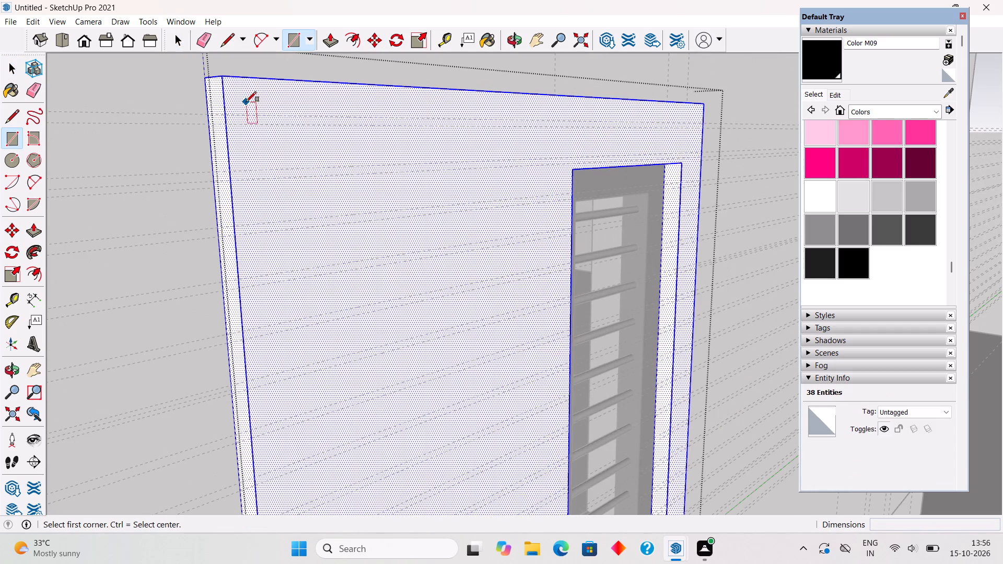
{"action": "left_click", "coordinate": [226, 116]}
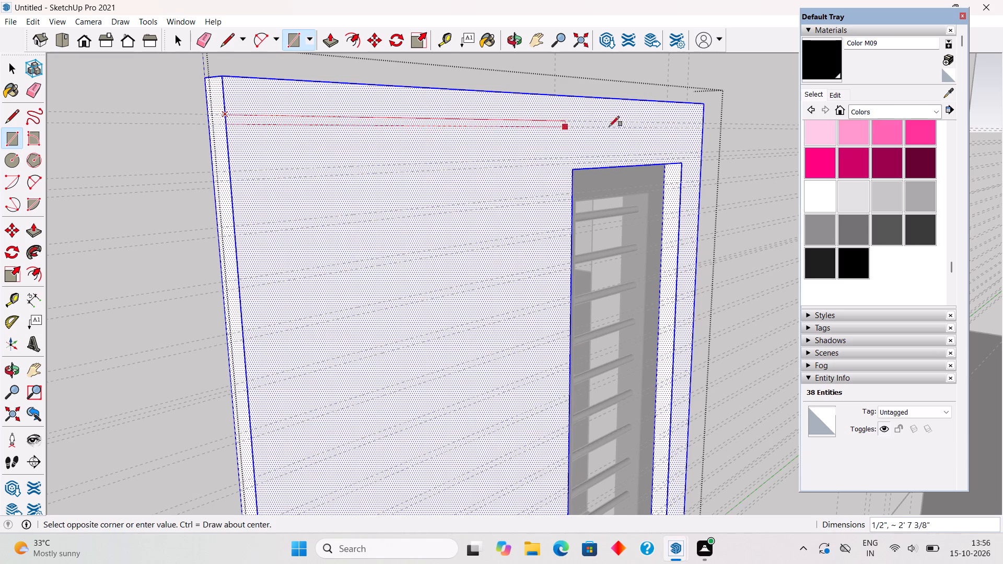
{"action": "scroll", "coordinate": [704, 132], "scroll_direction": "up", "scroll_amount": 6}
{"action": "left_click", "coordinate": [703, 127]}
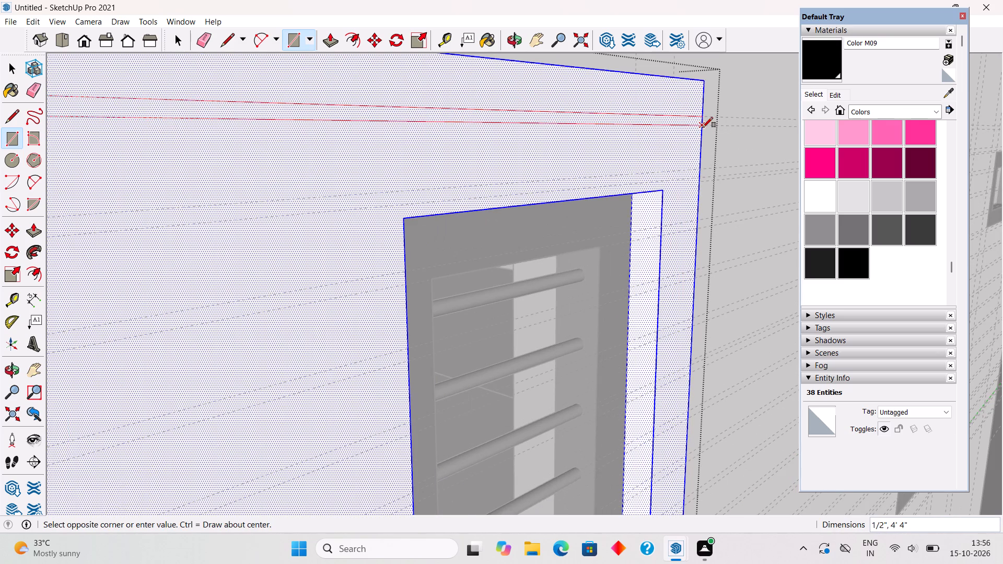
Draw a 1/2" by 4' 4" rectangle across the full width of the surround's front face between the second pair of guides.
{"action": "scroll", "coordinate": [673, 215], "scroll_direction": "down", "scroll_amount": 5}
{"action": "scroll", "coordinate": [169, 341], "scroll_direction": "down", "scroll_amount": 11}
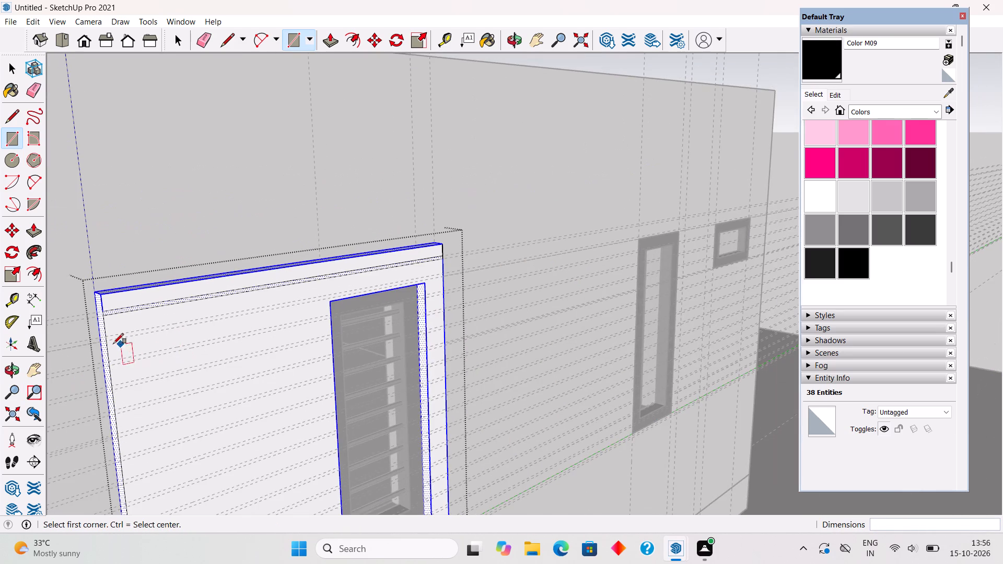
{"action": "scroll", "coordinate": [104, 335], "scroll_direction": "up", "scroll_amount": 5}
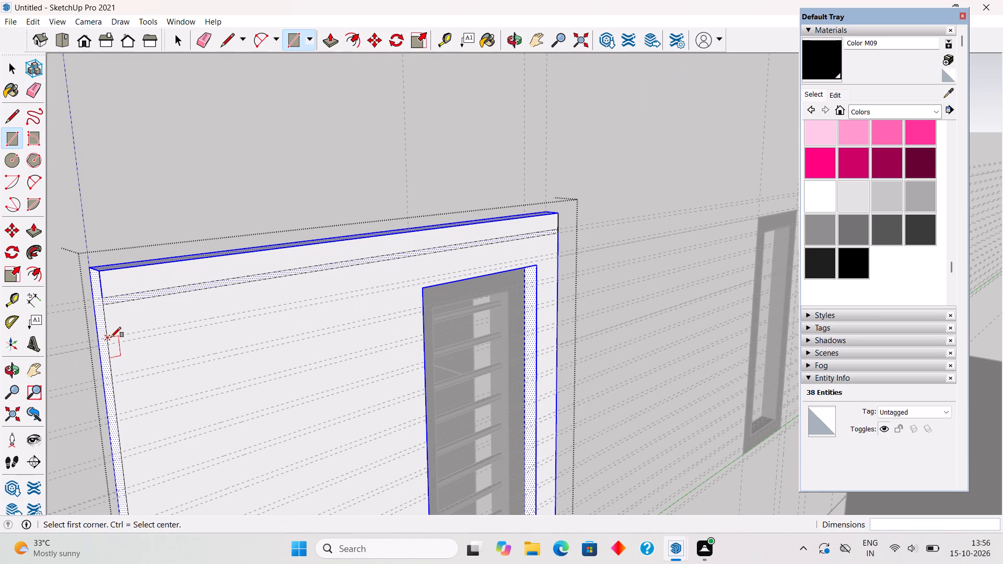
{"action": "left_click", "coordinate": [111, 337]}
{"action": "scroll", "coordinate": [551, 265], "scroll_direction": "up", "scroll_amount": 5}
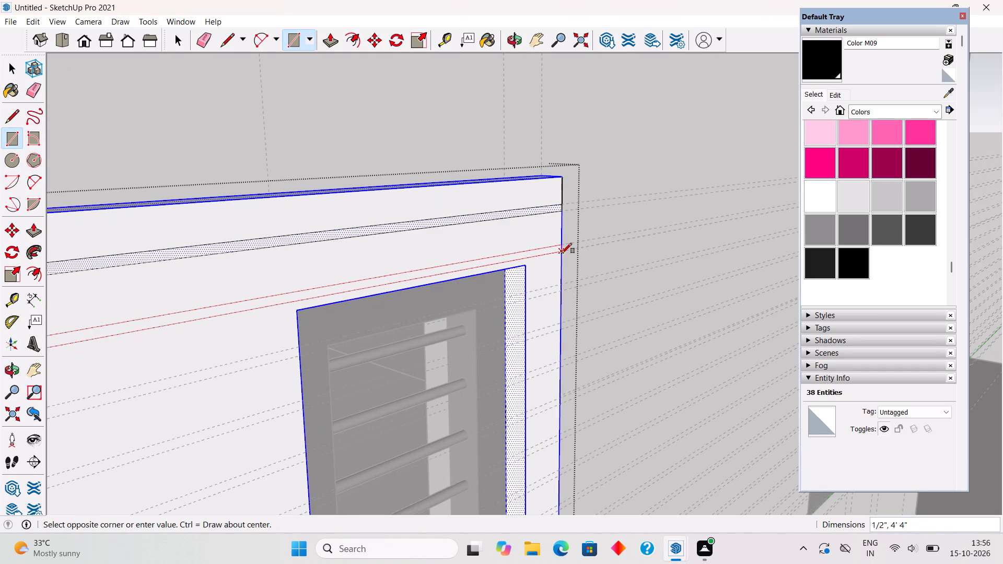
{"action": "left_click", "coordinate": [562, 253]}
Draw 1/2" by 2' 6" rectangles between the third and fourth guide pairs, from the surround's outer edge to the window opening.
{"action": "scroll", "coordinate": [540, 290], "scroll_direction": "down", "scroll_amount": 4}
{"action": "scroll", "coordinate": [535, 298], "scroll_direction": "up", "scroll_amount": 1}
{"action": "scroll", "coordinate": [535, 298], "scroll_direction": "down", "scroll_amount": 6}
{"action": "scroll", "coordinate": [246, 405], "scroll_direction": "up", "scroll_amount": 8}
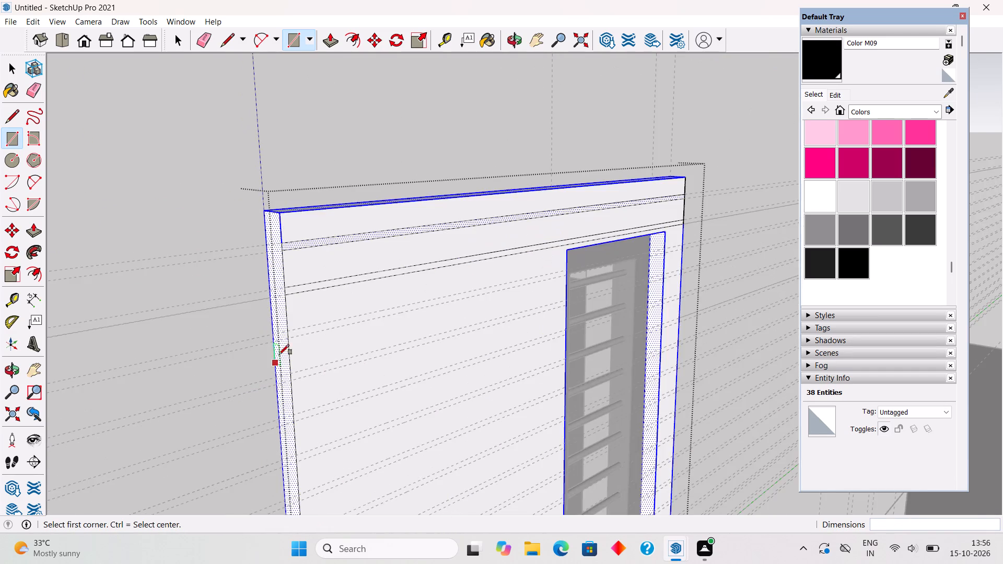
{"action": "scroll", "coordinate": [279, 355], "scroll_direction": "up", "scroll_amount": 3}
{"action": "left_click", "coordinate": [293, 319]}
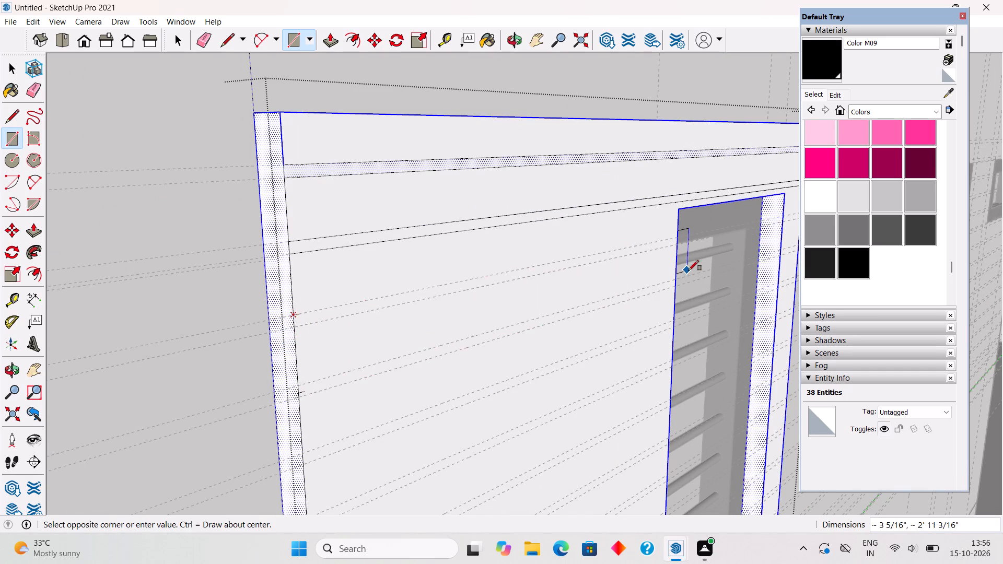
{"action": "scroll", "coordinate": [686, 263], "scroll_direction": "up", "scroll_amount": 4}
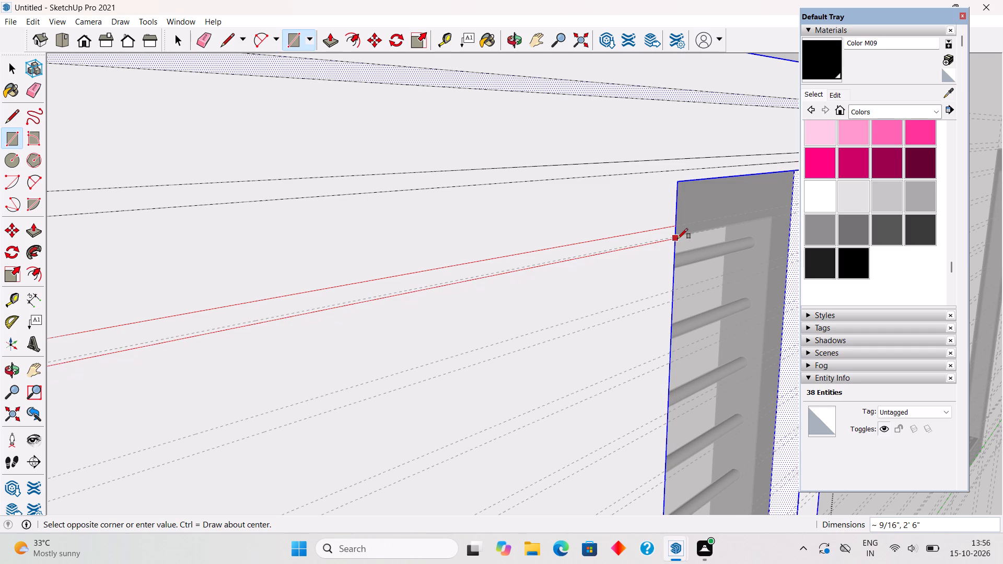
{"action": "left_click", "coordinate": [674, 234]}
{"action": "scroll", "coordinate": [674, 234], "scroll_direction": "down", "scroll_amount": 5}
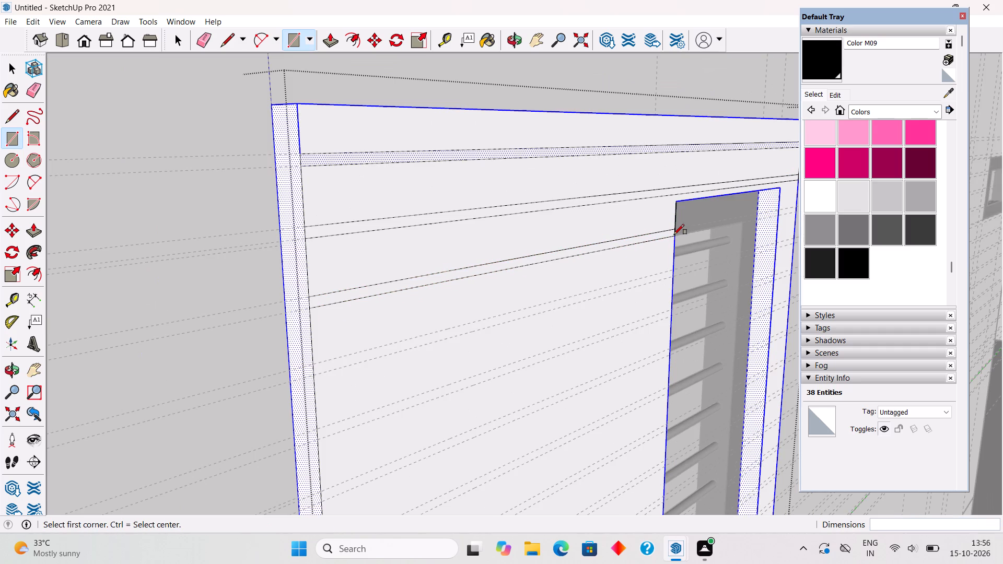
{"action": "scroll", "coordinate": [674, 234], "scroll_direction": "down", "scroll_amount": 3}
{"action": "scroll", "coordinate": [418, 325], "scroll_direction": "up", "scroll_amount": 5}
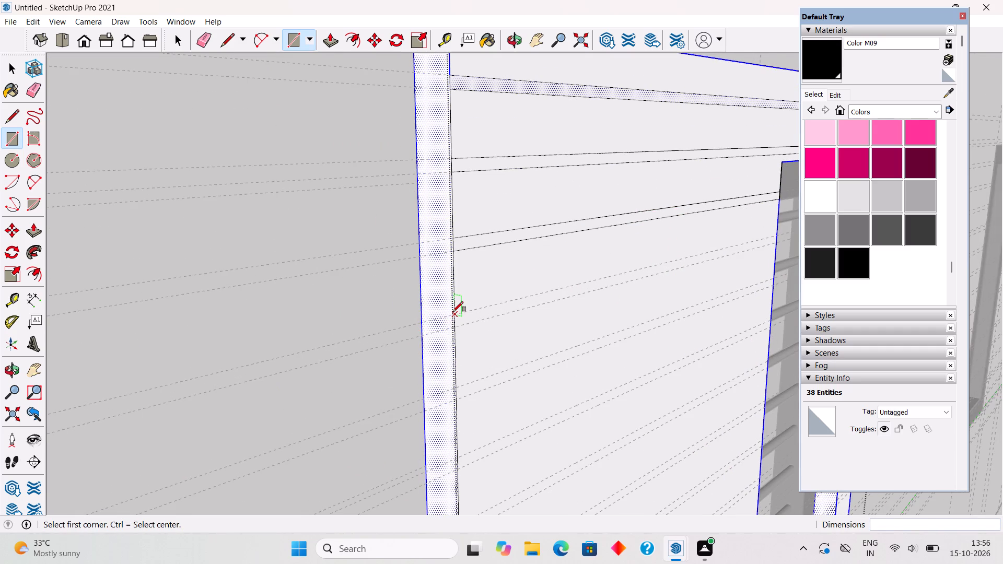
{"action": "left_click", "coordinate": [453, 312]}
{"action": "scroll", "coordinate": [433, 317], "scroll_direction": "down", "scroll_amount": 11}
{"action": "scroll", "coordinate": [586, 277], "scroll_direction": "up", "scroll_amount": 3}
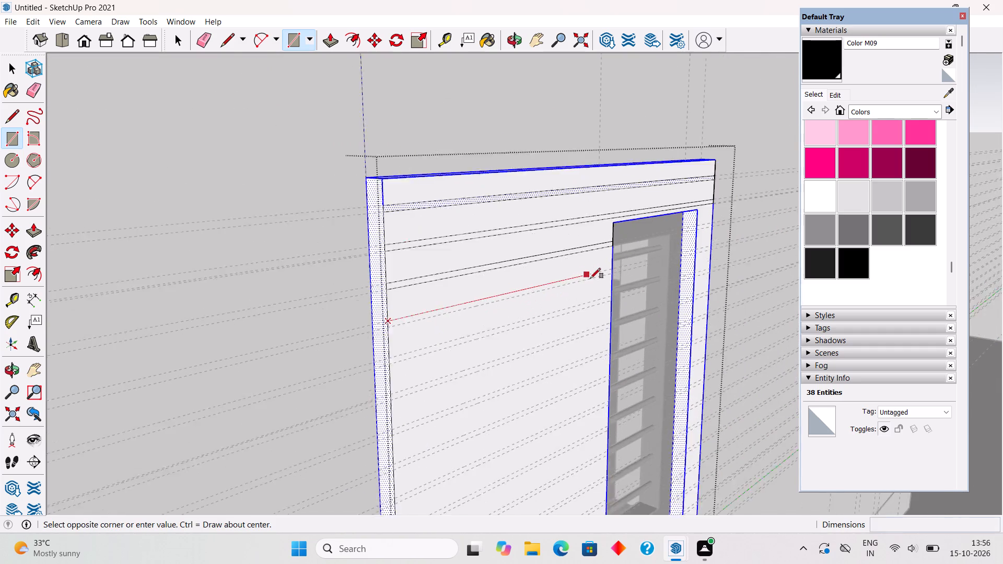
{"action": "scroll", "coordinate": [590, 278], "scroll_direction": "up", "scroll_amount": 7}
{"action": "left_click", "coordinate": [631, 269]}
Draw 1/2" by 2' 6" strip rectangles between the fifth, sixth and seventh guide pairs, from the outer edge to the opening.
{"action": "scroll", "coordinate": [628, 269], "scroll_direction": "down", "scroll_amount": 4}
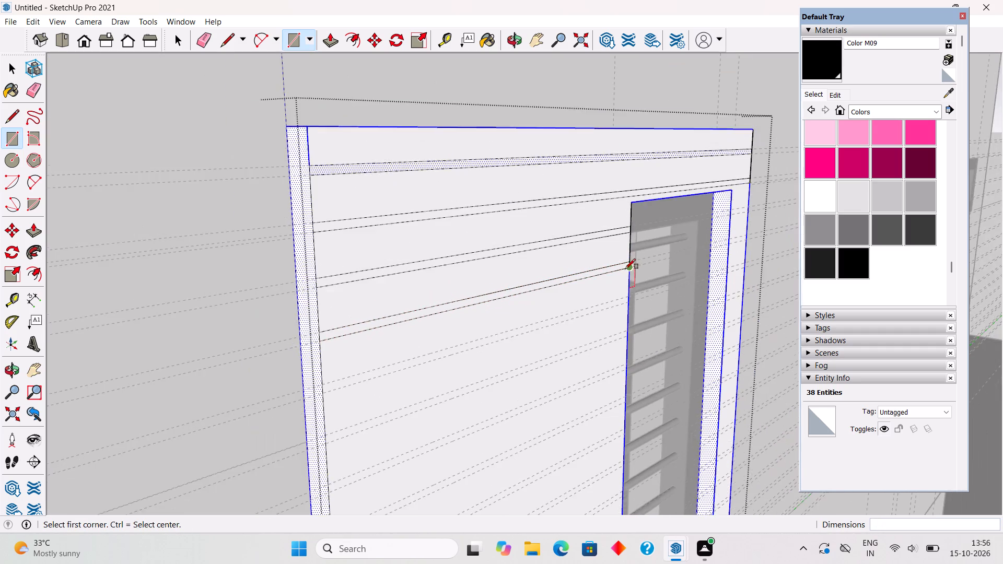
{"action": "scroll", "coordinate": [625, 269], "scroll_direction": "down", "scroll_amount": 5}
{"action": "scroll", "coordinate": [427, 346], "scroll_direction": "up", "scroll_amount": 2}
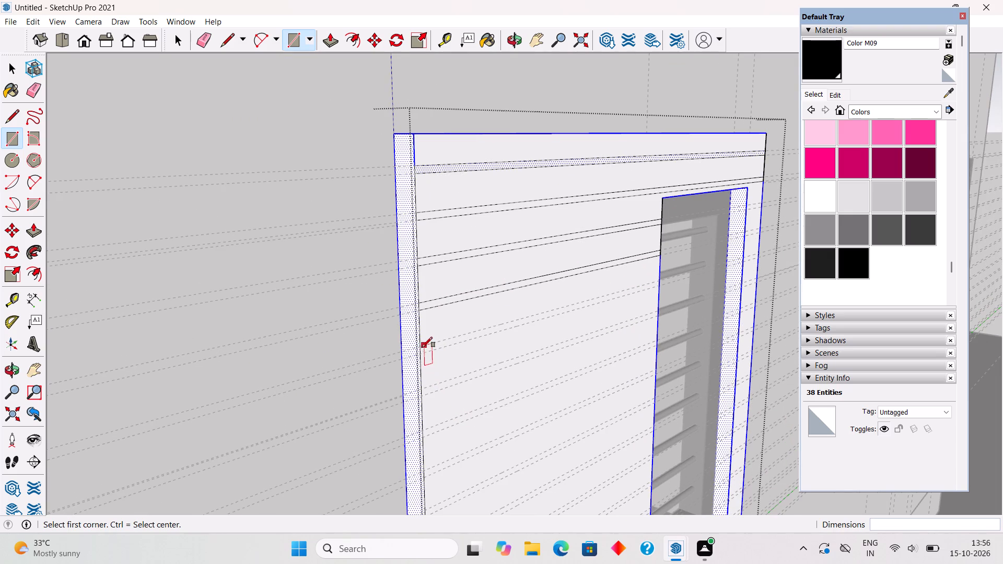
{"action": "left_click", "coordinate": [422, 347]}
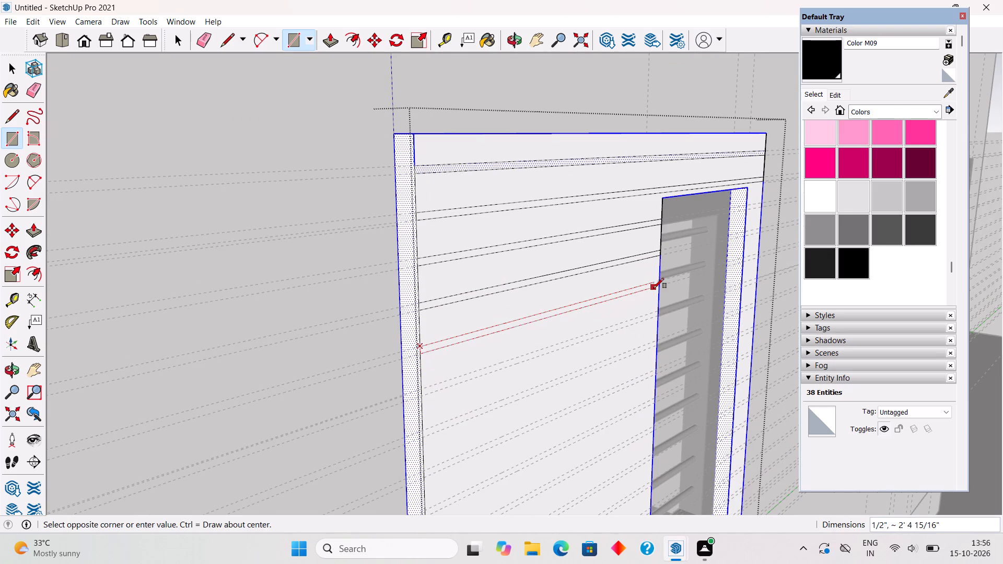
{"action": "scroll", "coordinate": [663, 290], "scroll_direction": "up", "scroll_amount": 4}
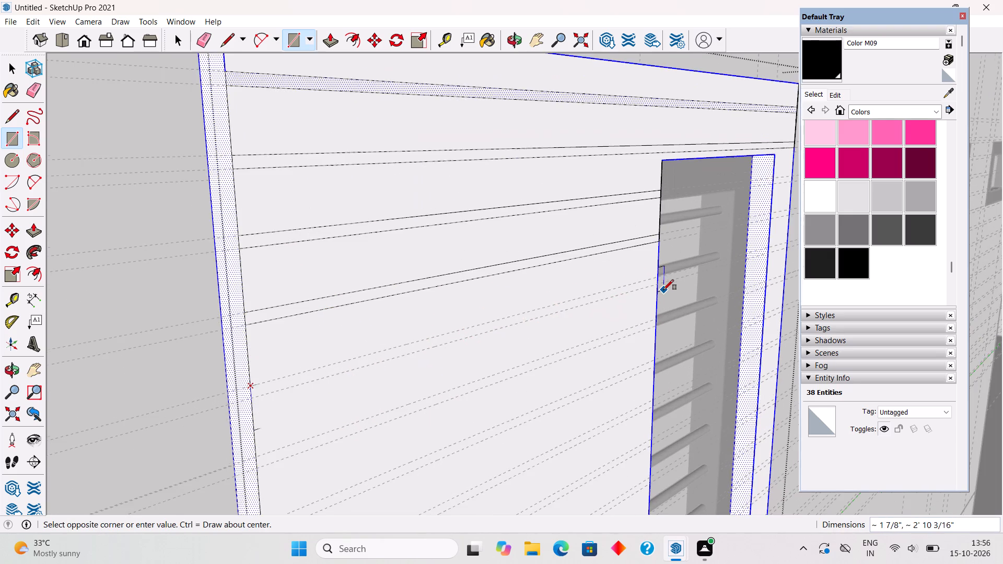
{"action": "left_click", "coordinate": [658, 285]}
{"action": "scroll", "coordinate": [633, 296], "scroll_direction": "down", "scroll_amount": 5}
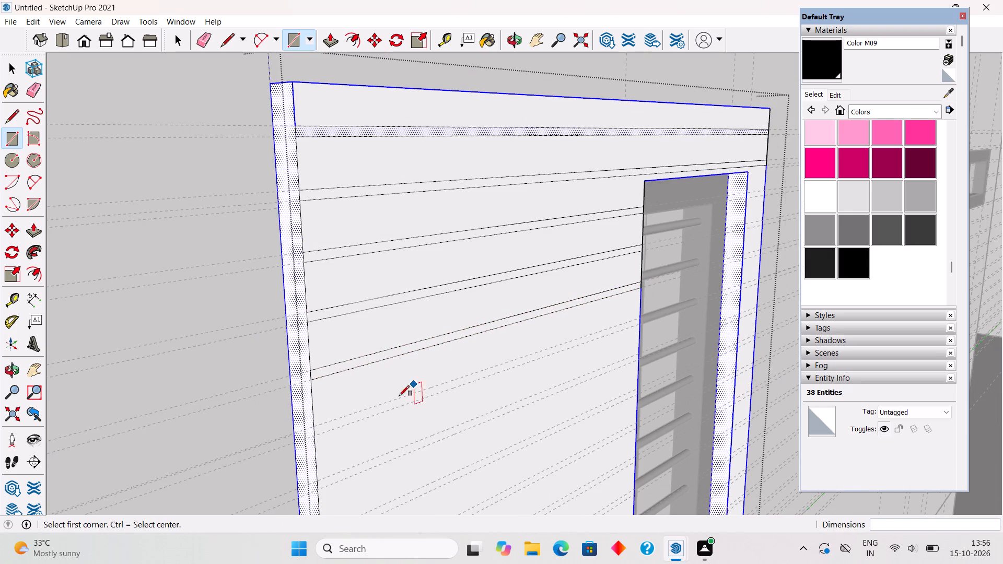
{"action": "left_click", "coordinate": [317, 426]}
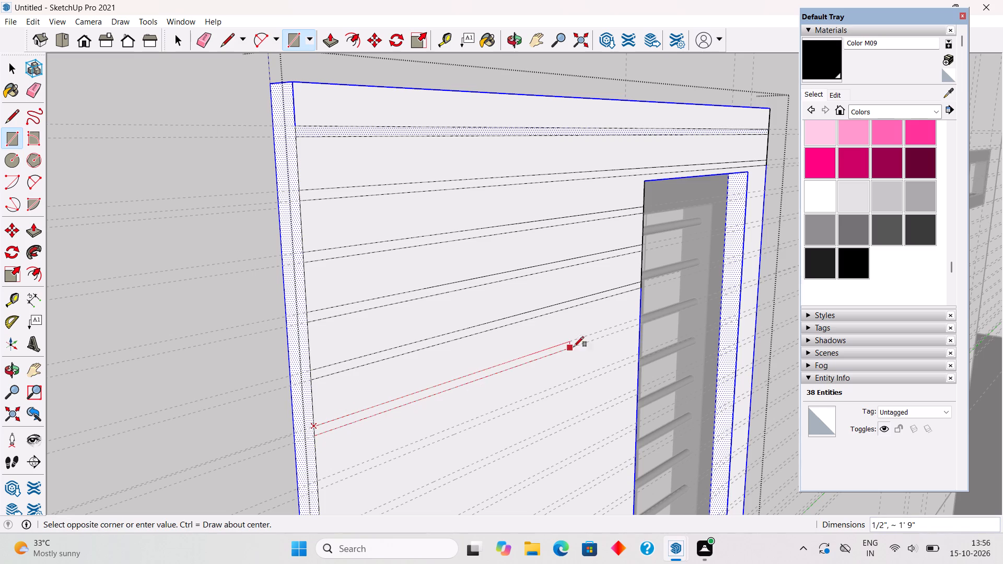
{"action": "left_click", "coordinate": [638, 325]}
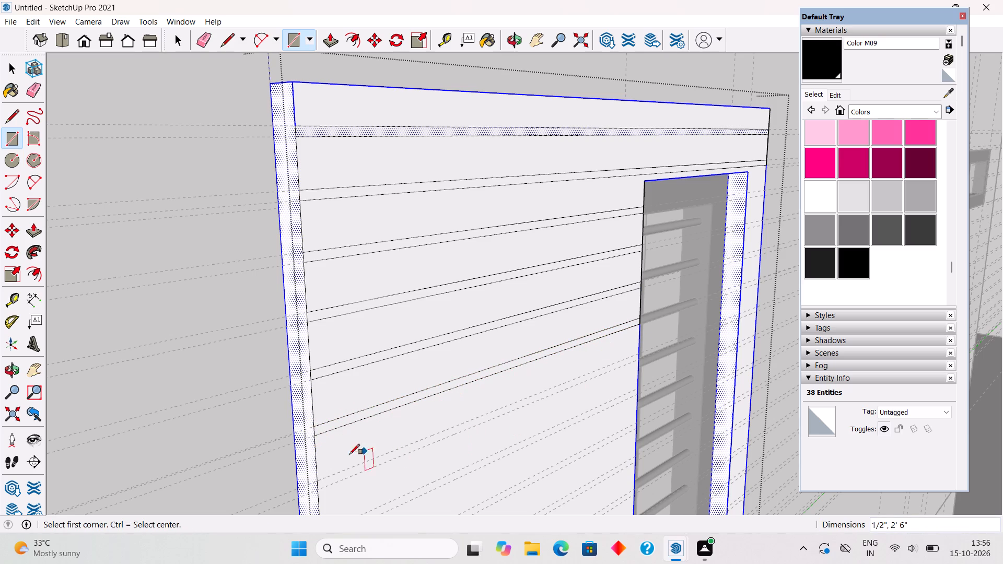
{"action": "left_click", "coordinate": [321, 483]}
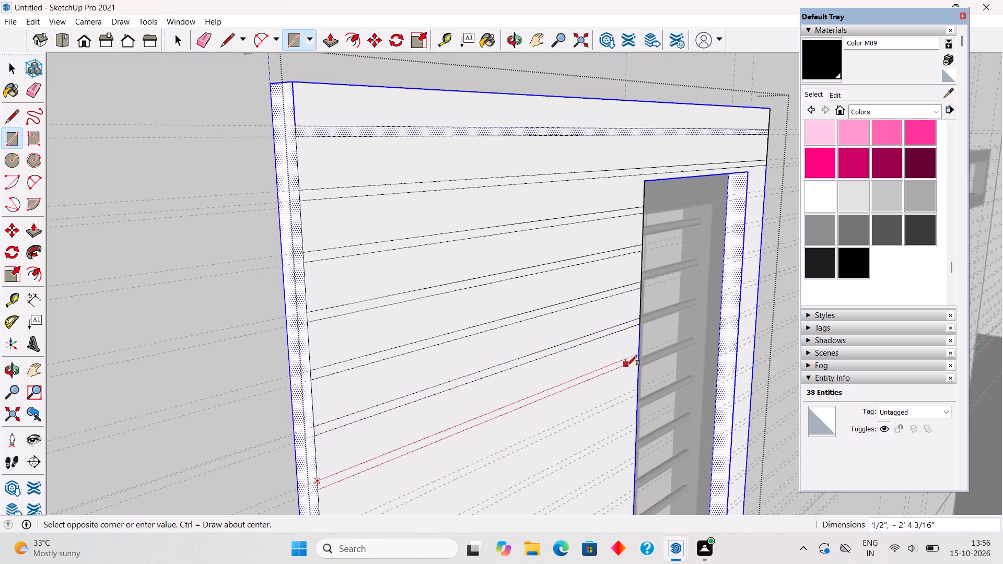
{"action": "left_click", "coordinate": [640, 361]}
Draw 1/2" by 2' 6" strip rectangles between the eighth through eleventh guide pairs, from the outer edge to the opening.
{"action": "scroll", "coordinate": [242, 168], "scroll_direction": "down", "scroll_amount": 7}
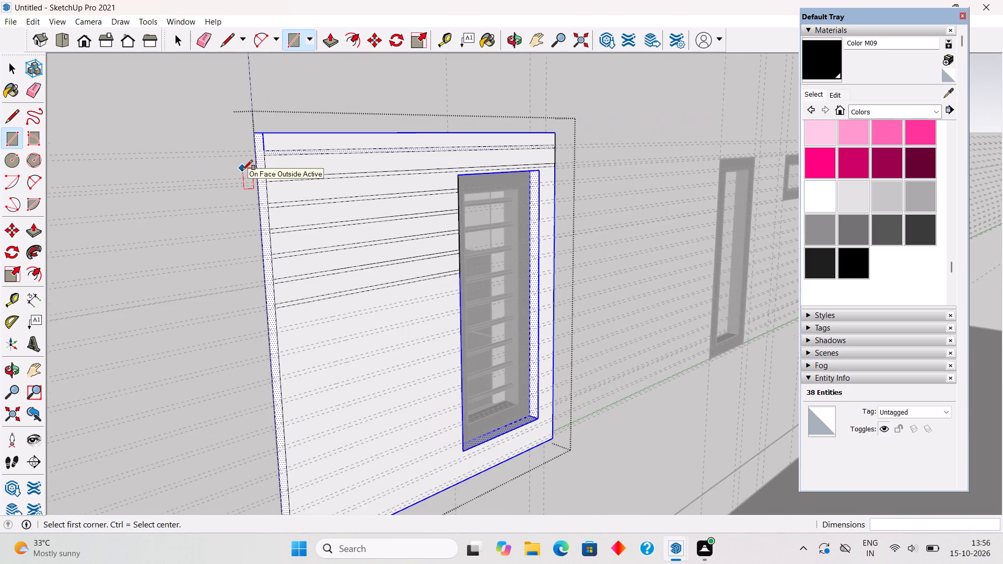
{"action": "scroll", "coordinate": [242, 170], "scroll_direction": "down", "scroll_amount": 5}
{"action": "scroll", "coordinate": [371, 514], "scroll_direction": "up", "scroll_amount": 5}
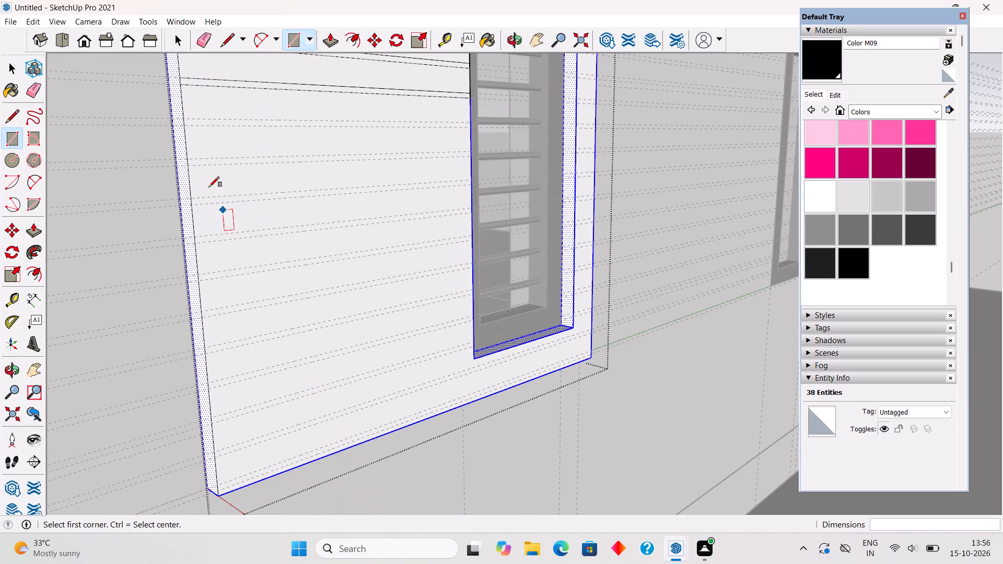
{"action": "left_click", "coordinate": [182, 119]}
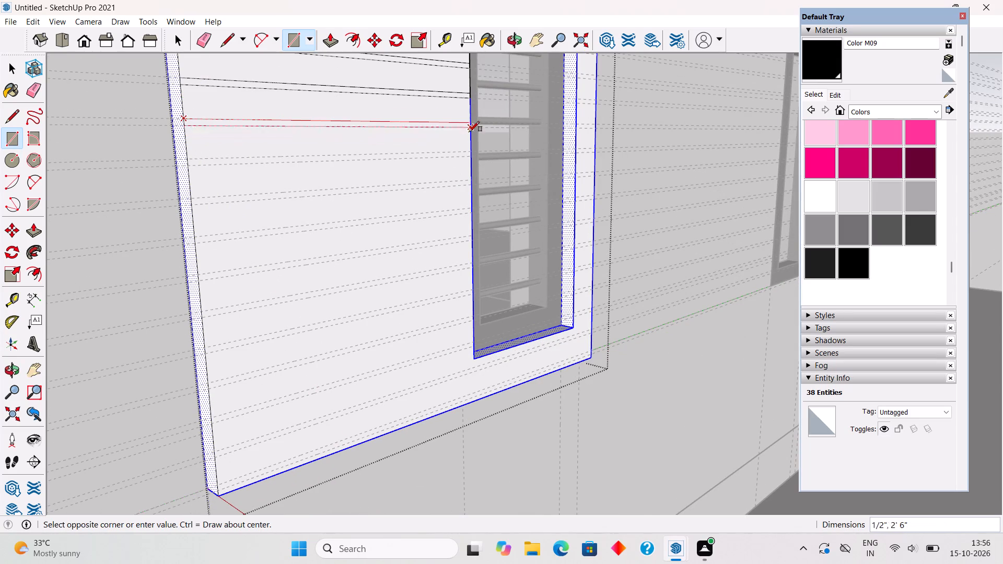
{"action": "left_click", "coordinate": [470, 129]}
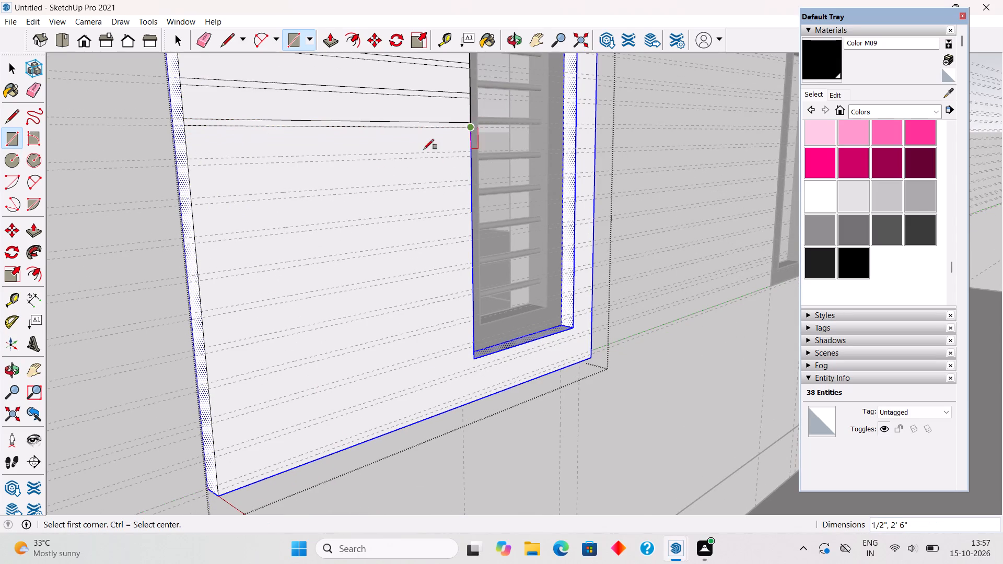
{"action": "left_click", "coordinate": [185, 157]}
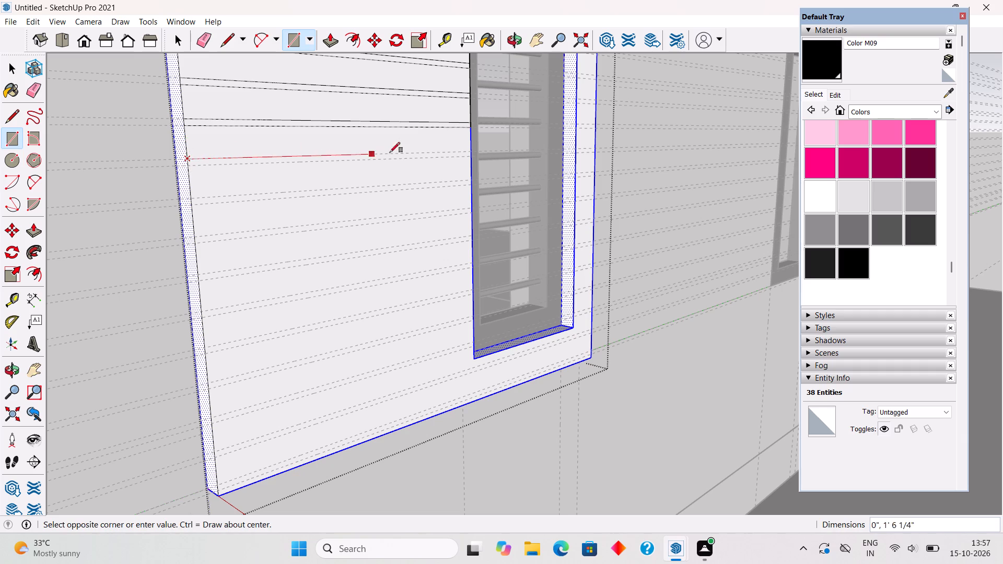
{"action": "left_click", "coordinate": [472, 155]}
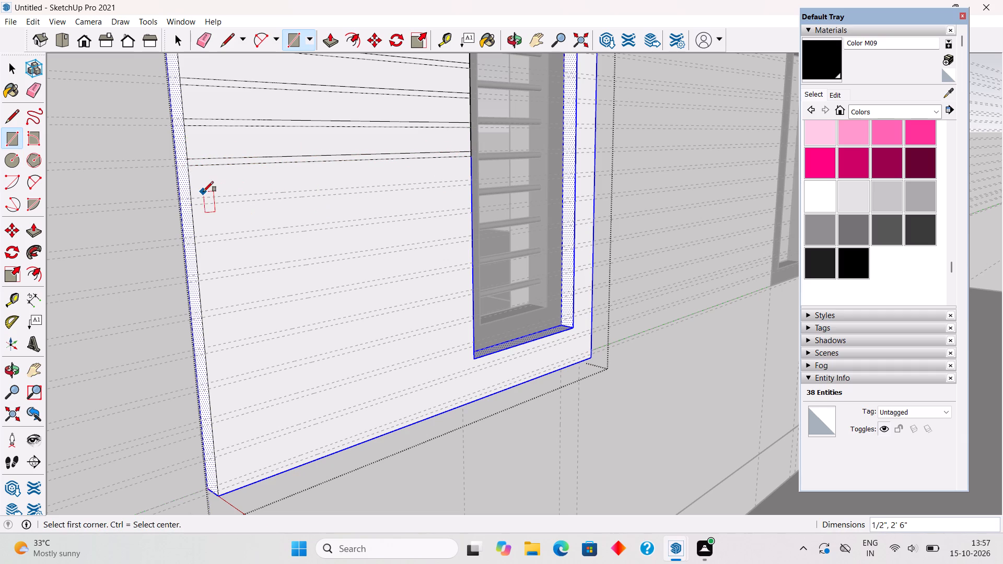
{"action": "left_click", "coordinate": [187, 202]}
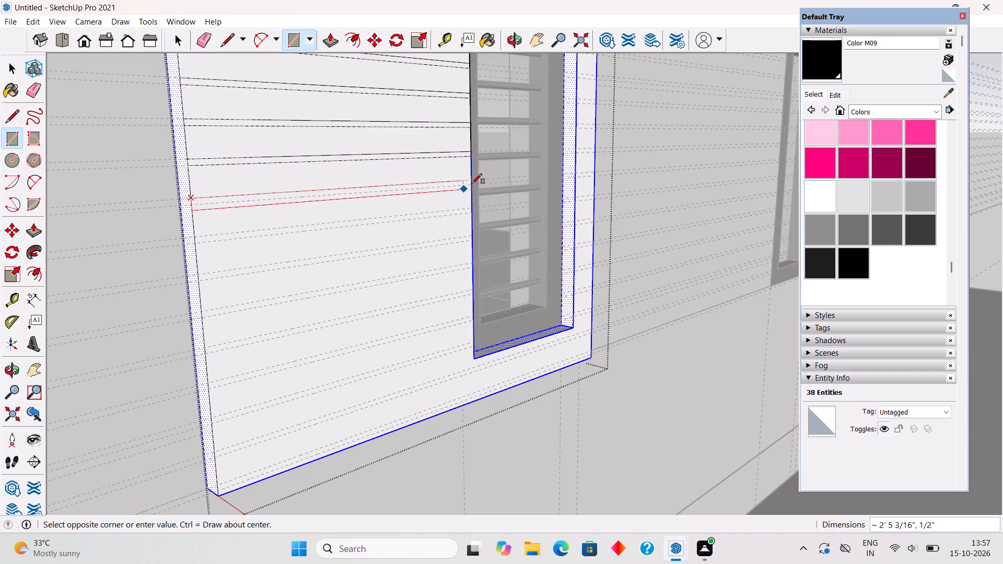
{"action": "left_click", "coordinate": [473, 183]}
{"action": "left_click", "coordinate": [194, 233]}
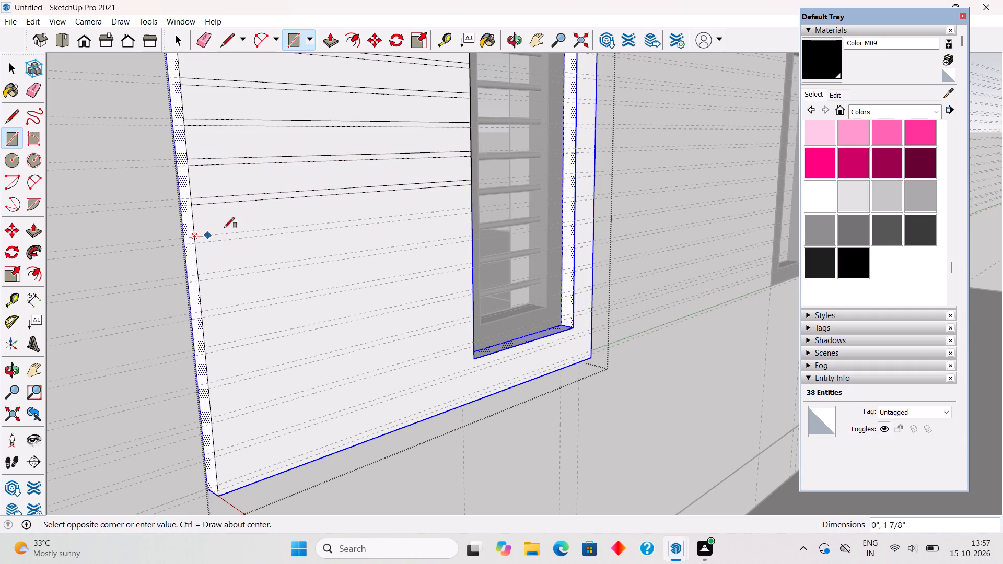
{"action": "left_click", "coordinate": [472, 213]}
Draw 1/2" by 2' 6" strip rectangles between the twelfth through sixteenth guide pairs, ending beside the opening's lower corner.
{"action": "left_click", "coordinate": [199, 272]}
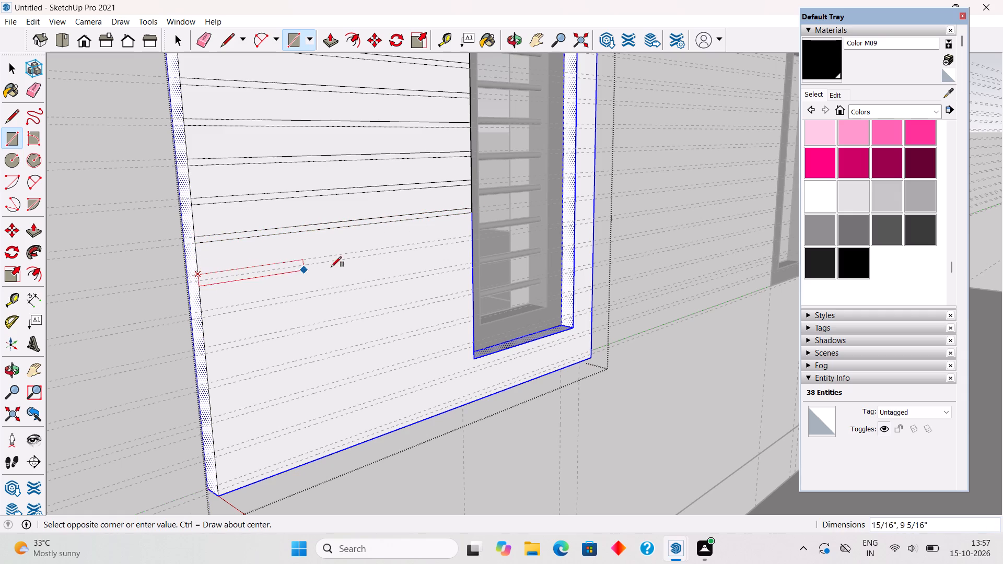
{"action": "left_click", "coordinate": [474, 242]}
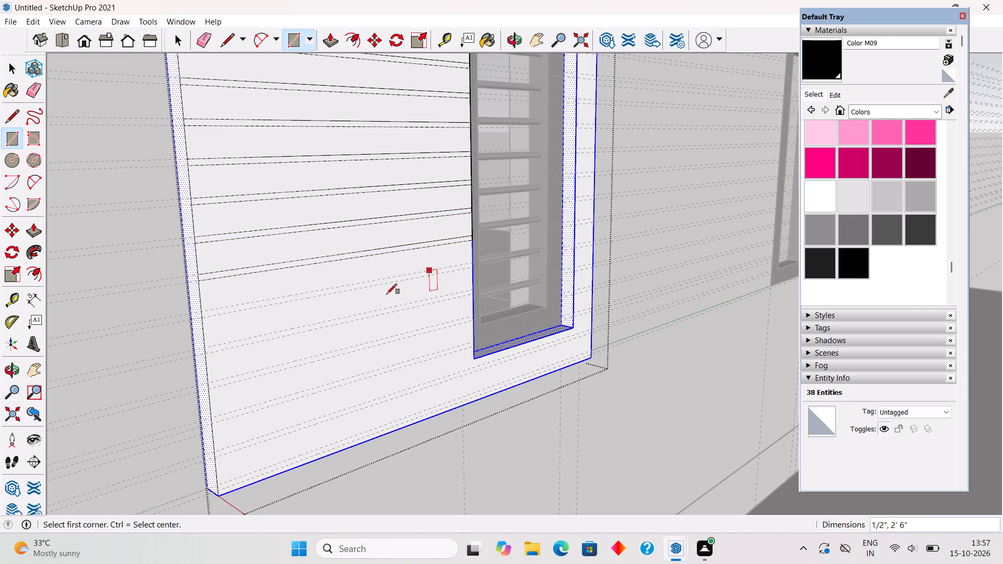
{"action": "left_click", "coordinate": [199, 311]}
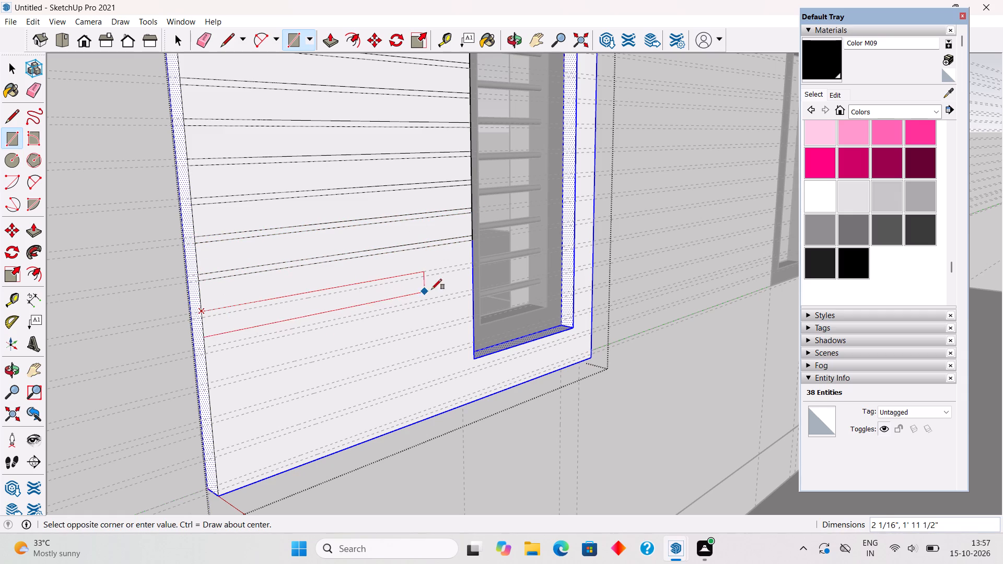
{"action": "left_click", "coordinate": [475, 268]}
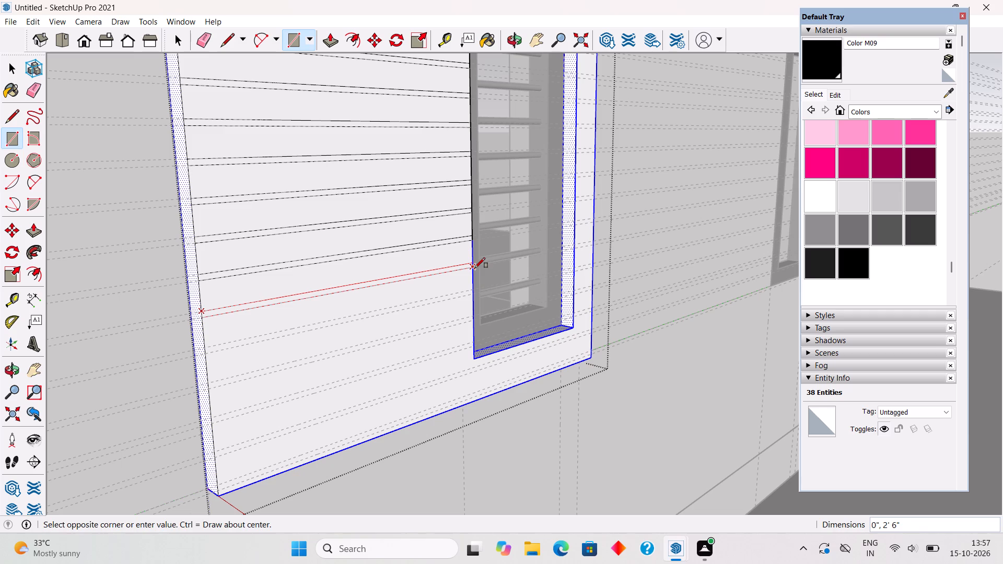
{"action": "left_click", "coordinate": [207, 350]}
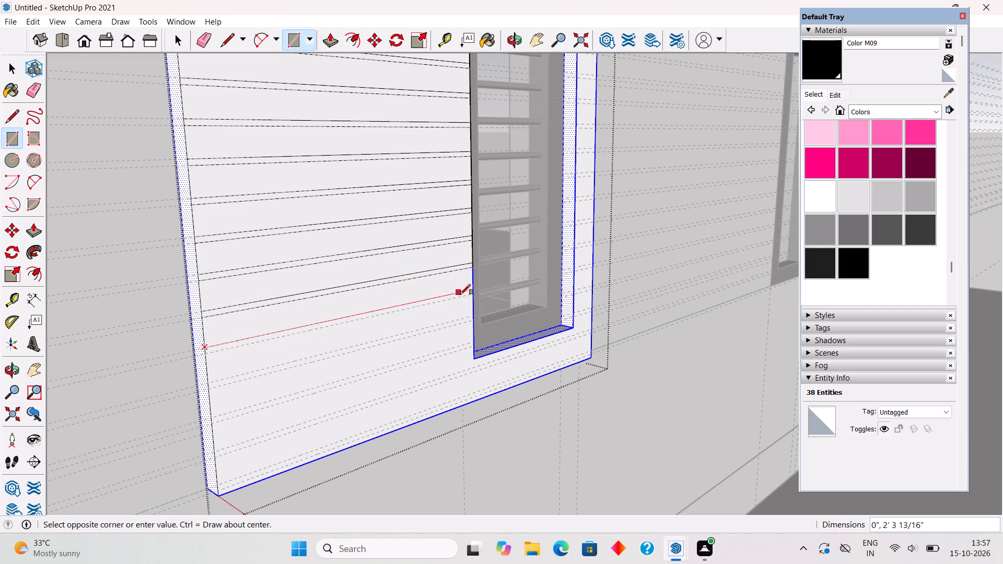
{"action": "left_click", "coordinate": [470, 296]}
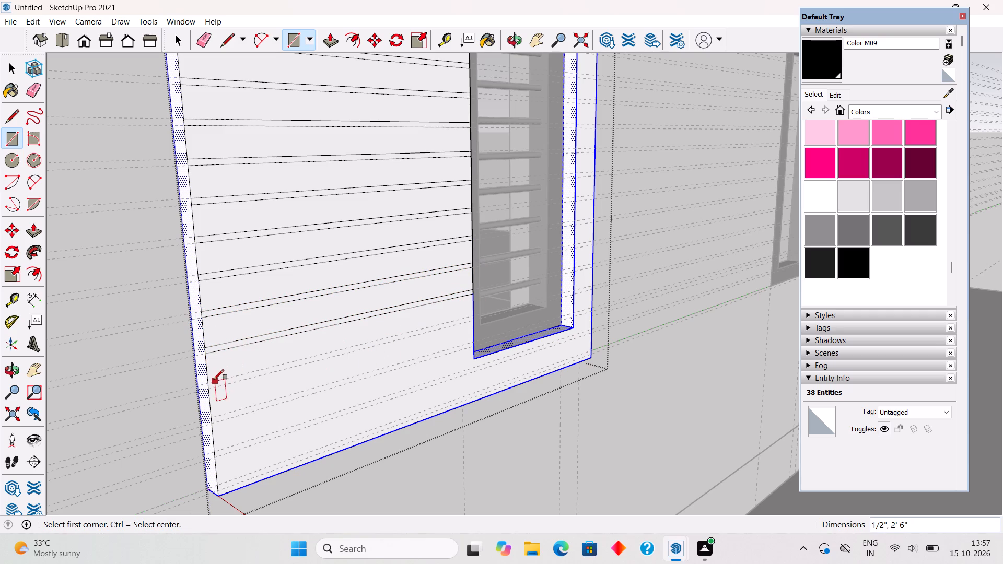
{"action": "left_click", "coordinate": [209, 383]}
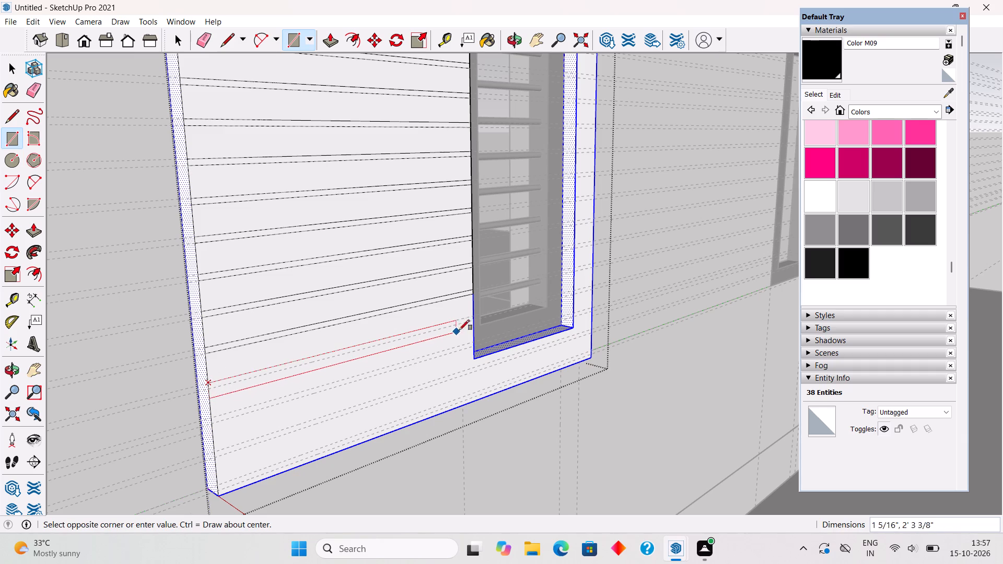
{"action": "left_click", "coordinate": [473, 323]}
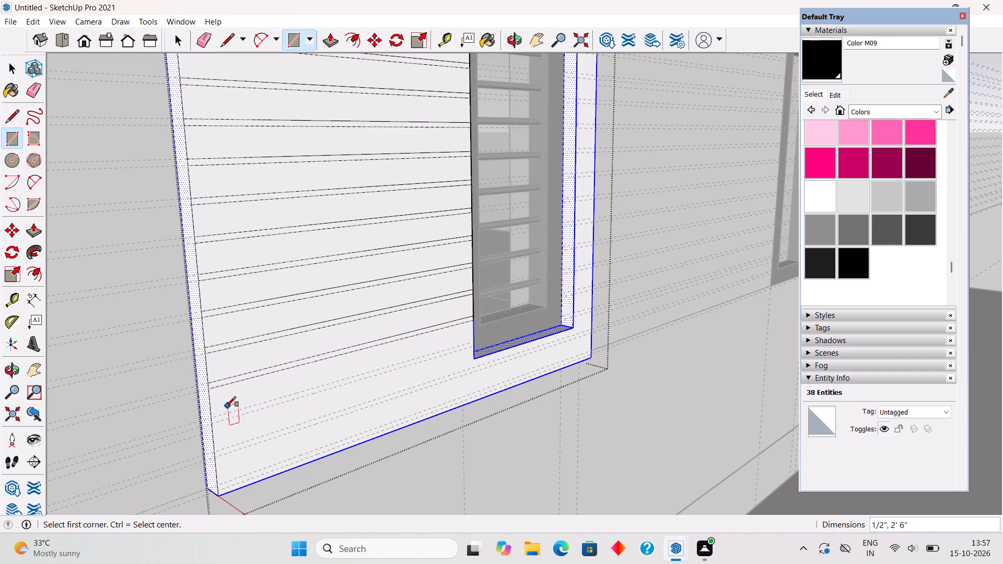
{"action": "left_click", "coordinate": [212, 417]}
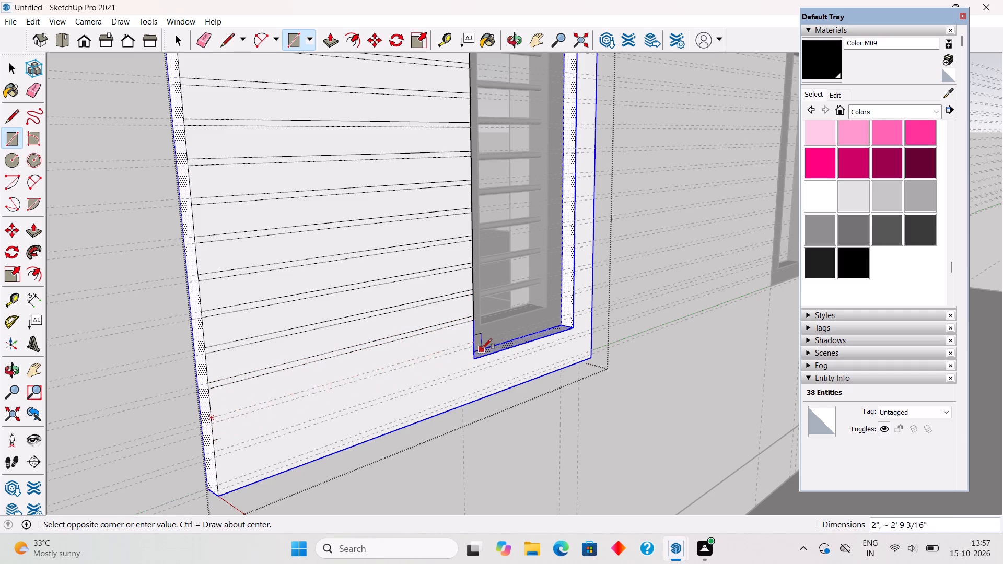
{"action": "left_click", "coordinate": [474, 349]}
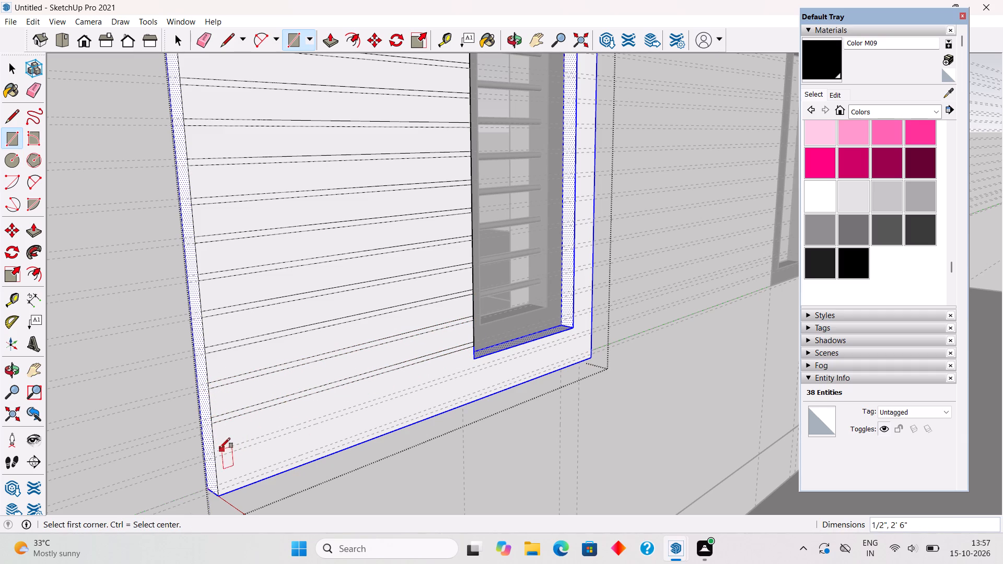
Draw two full-width strip rectangles, 1/2" by 4' 4", between the two lowest guide pairs below the window opening.
{"action": "left_click", "coordinate": [216, 451]}
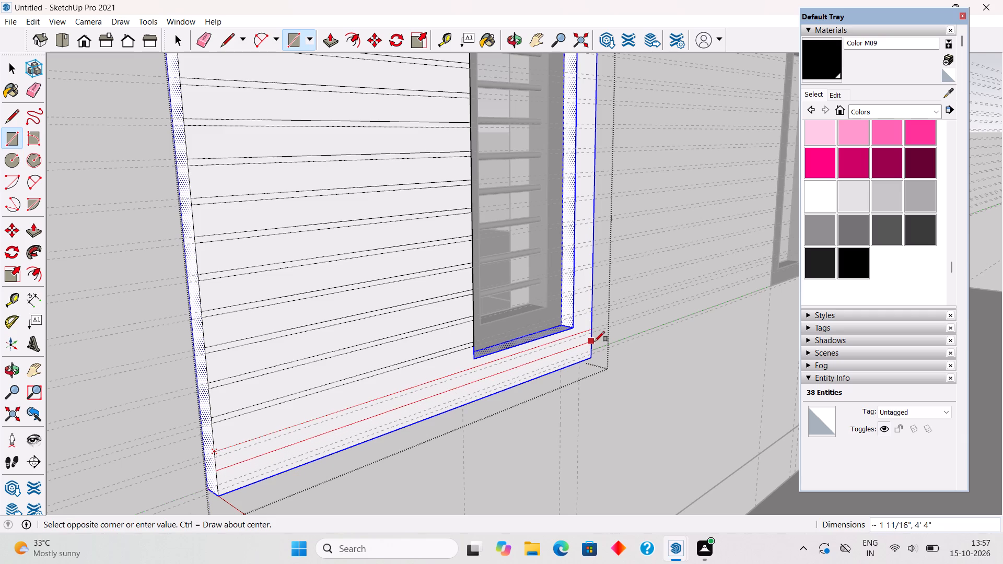
{"action": "scroll", "coordinate": [594, 340], "scroll_direction": "up", "scroll_amount": 3}
{"action": "left_click", "coordinate": [591, 333]}
{"action": "scroll", "coordinate": [432, 308], "scroll_direction": "down", "scroll_amount": 3}
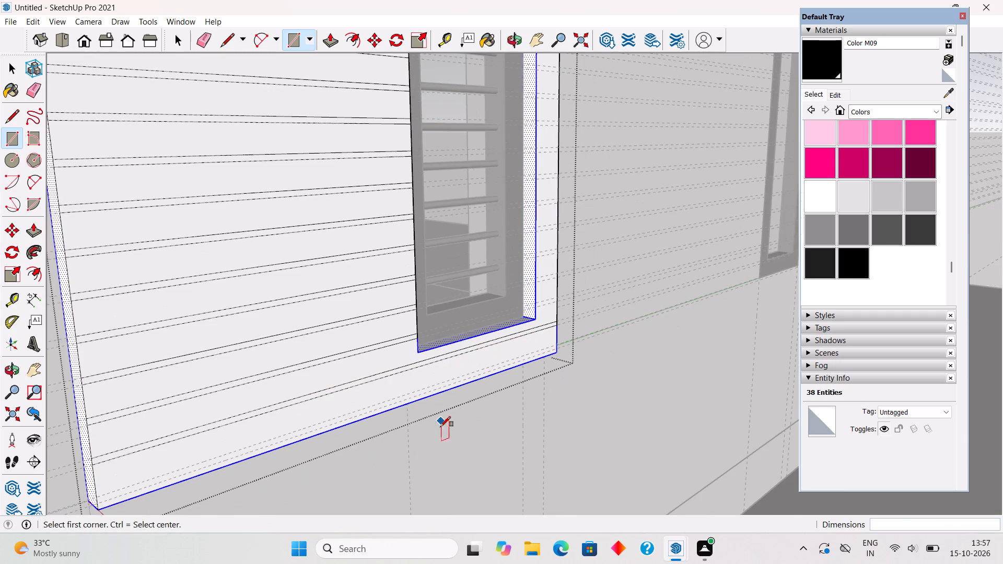
{"action": "scroll", "coordinate": [224, 184], "scroll_direction": "down", "scroll_amount": 3}
{"action": "scroll", "coordinate": [232, 455], "scroll_direction": "up", "scroll_amount": 4}
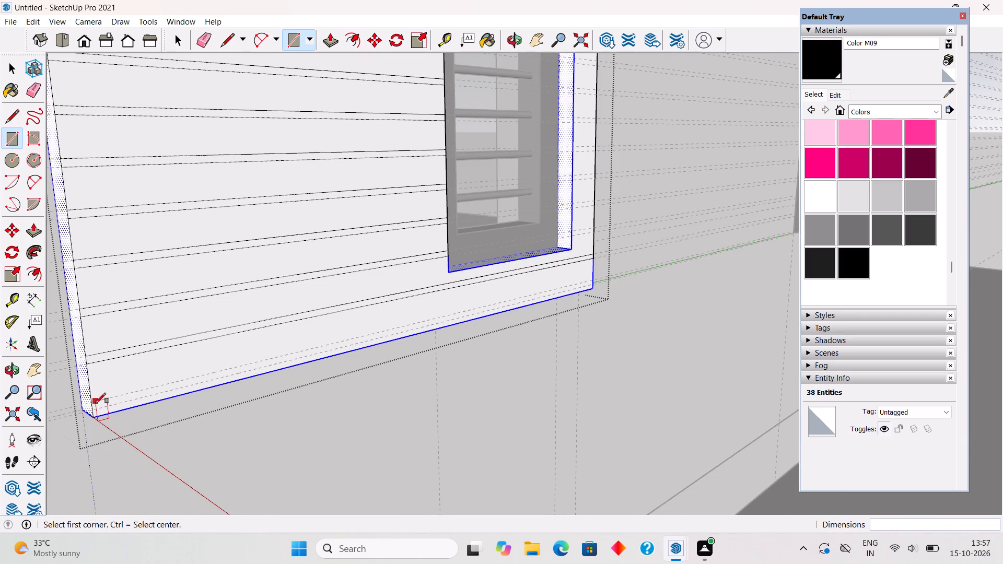
{"action": "left_click", "coordinate": [94, 404]}
{"action": "scroll", "coordinate": [648, 251], "scroll_direction": "down", "scroll_amount": 3}
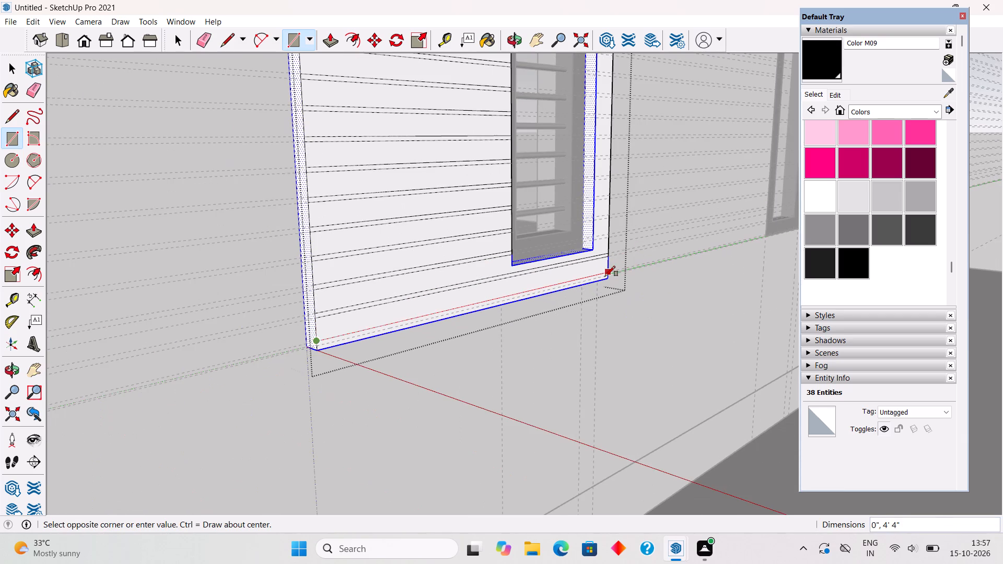
{"action": "scroll", "coordinate": [605, 276], "scroll_direction": "up", "scroll_amount": 7}
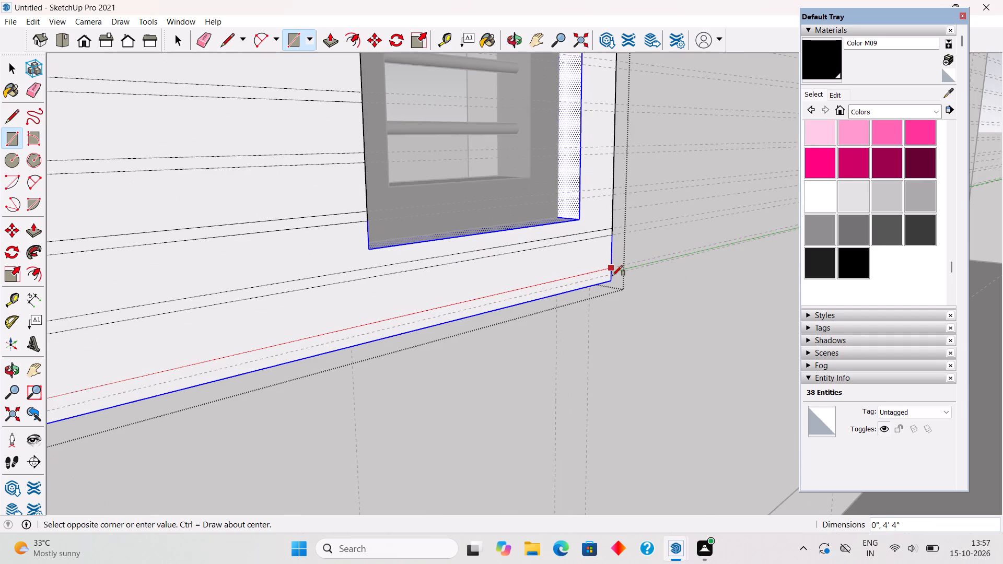
{"action": "scroll", "coordinate": [608, 266], "scroll_direction": "up", "scroll_amount": 6}
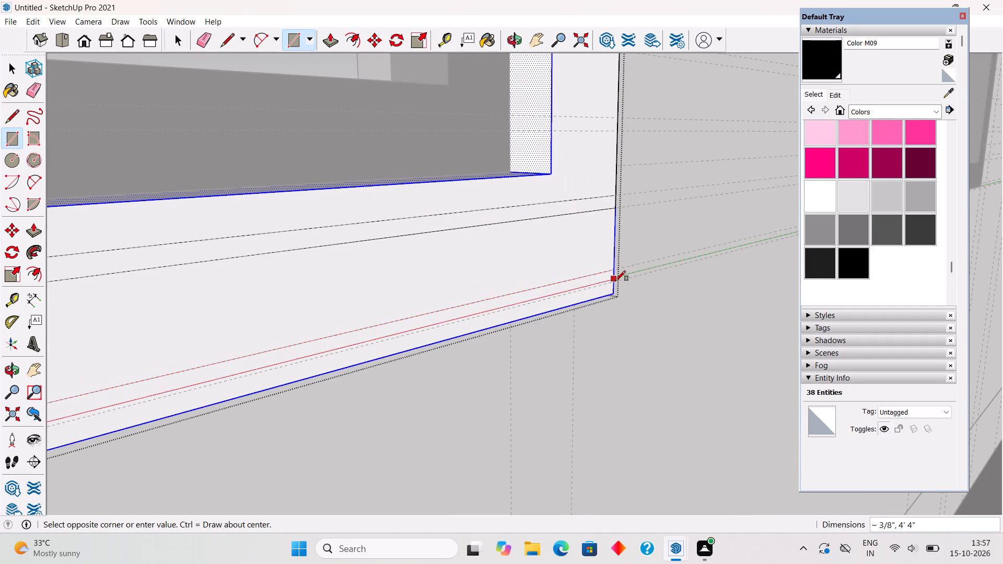
{"action": "left_click", "coordinate": [612, 285]}
Draw five 1/2" by 4" strip rectangles across the surround's narrow side, between the uppermost guide pairs beside the window opening.
{"action": "scroll", "coordinate": [612, 285], "scroll_direction": "down", "scroll_amount": 11}
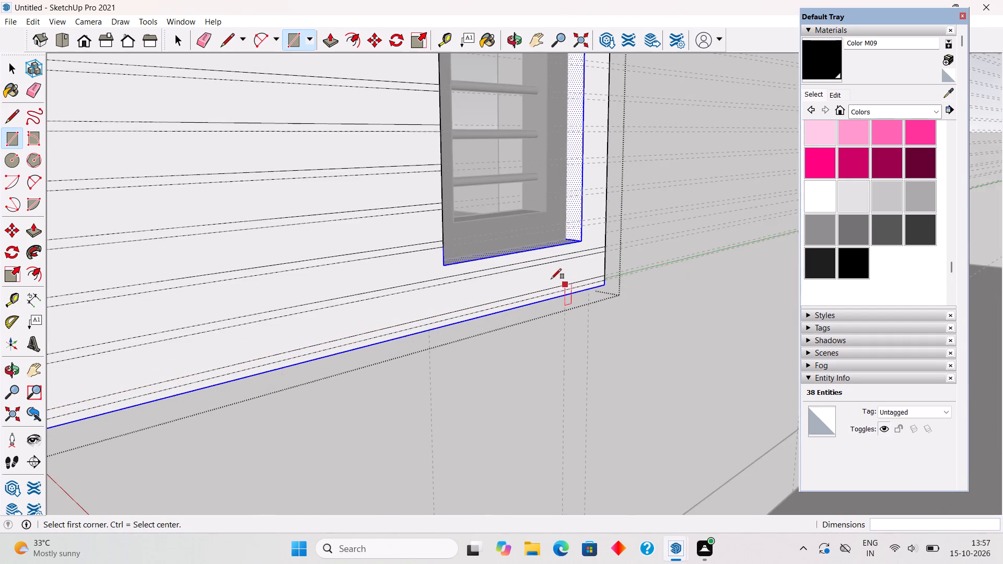
{"action": "scroll", "coordinate": [551, 279], "scroll_direction": "down", "scroll_amount": 16}
{"action": "middle_click_drag", "start_coordinate": [657, 214], "coordinate": [522, 297]}
{"action": "scroll", "coordinate": [538, 232], "scroll_direction": "up", "scroll_amount": 2}
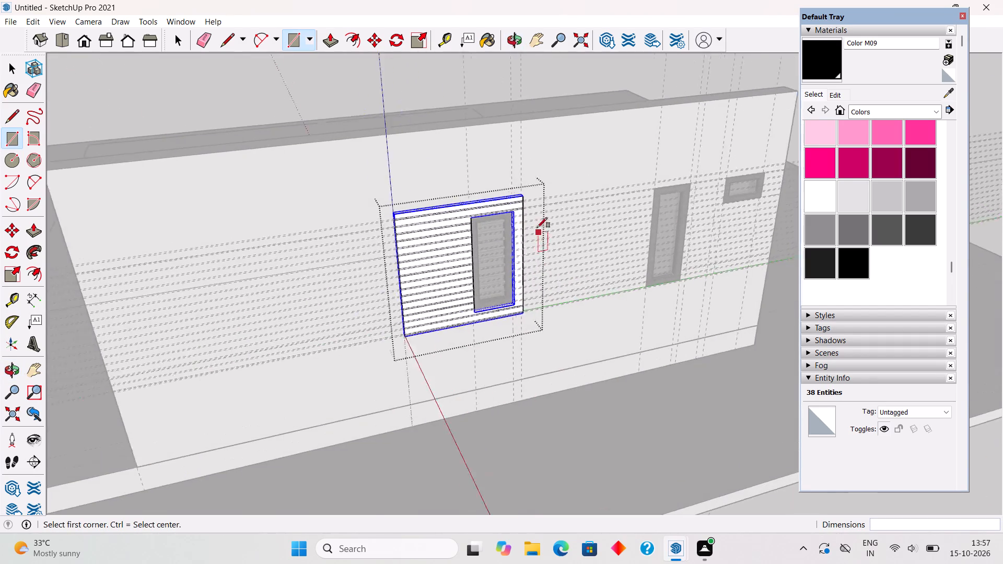
{"action": "scroll", "coordinate": [537, 228], "scroll_direction": "up", "scroll_amount": 3}
{"action": "middle_click_drag", "start_coordinate": [515, 405], "coordinate": [474, 342]}
{"action": "scroll", "coordinate": [517, 214], "scroll_direction": "up", "scroll_amount": 10}
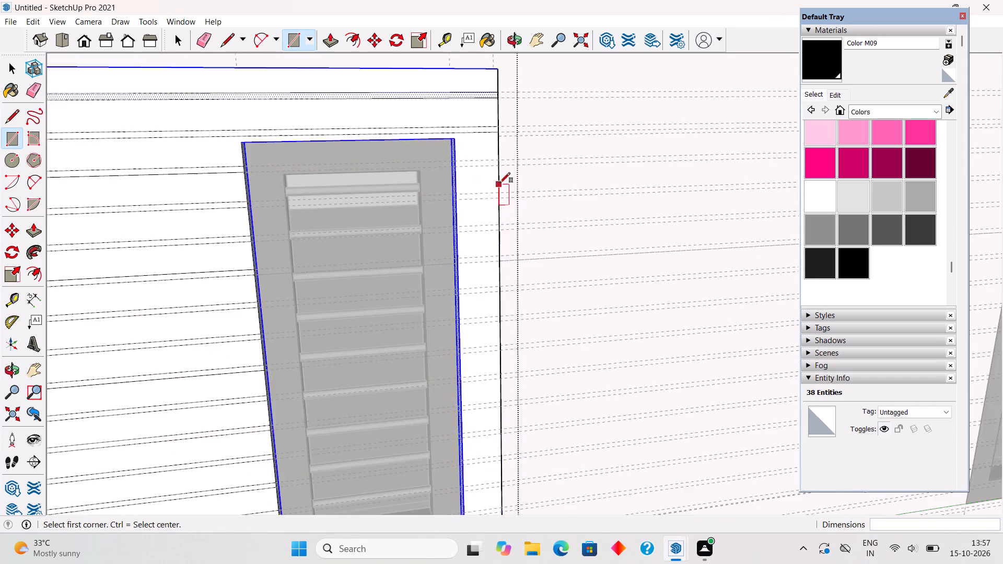
{"action": "scroll", "coordinate": [442, 162], "scroll_direction": "up", "scroll_amount": 9}
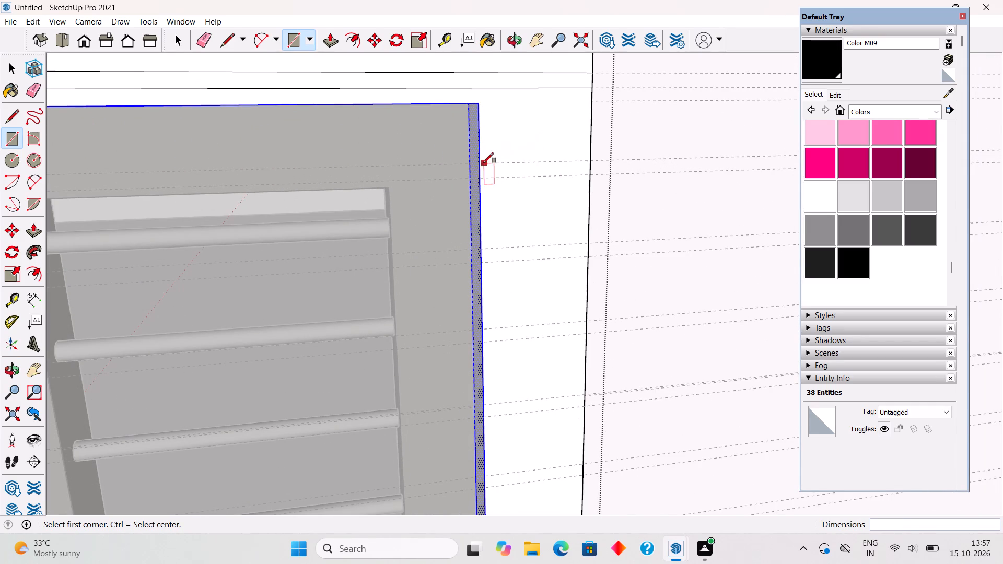
{"action": "left_click", "coordinate": [482, 163]}
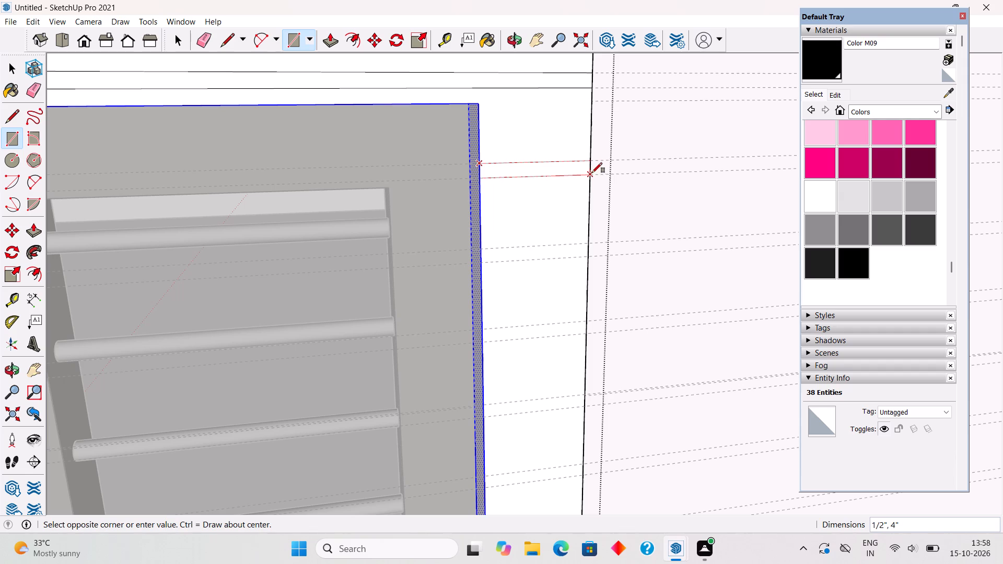
{"action": "left_click", "coordinate": [592, 173]}
{"action": "left_click", "coordinate": [484, 249]}
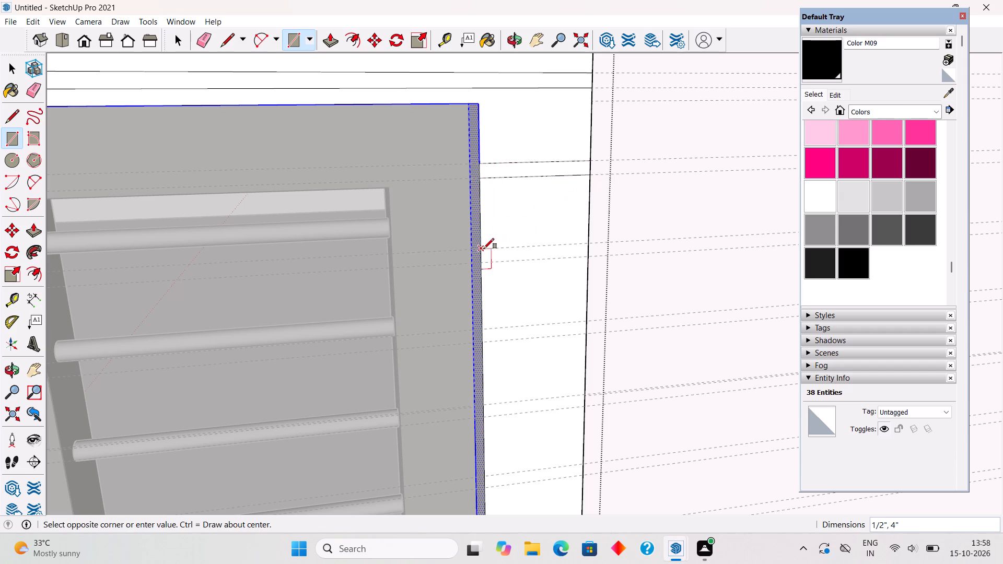
{"action": "left_click", "coordinate": [586, 257]}
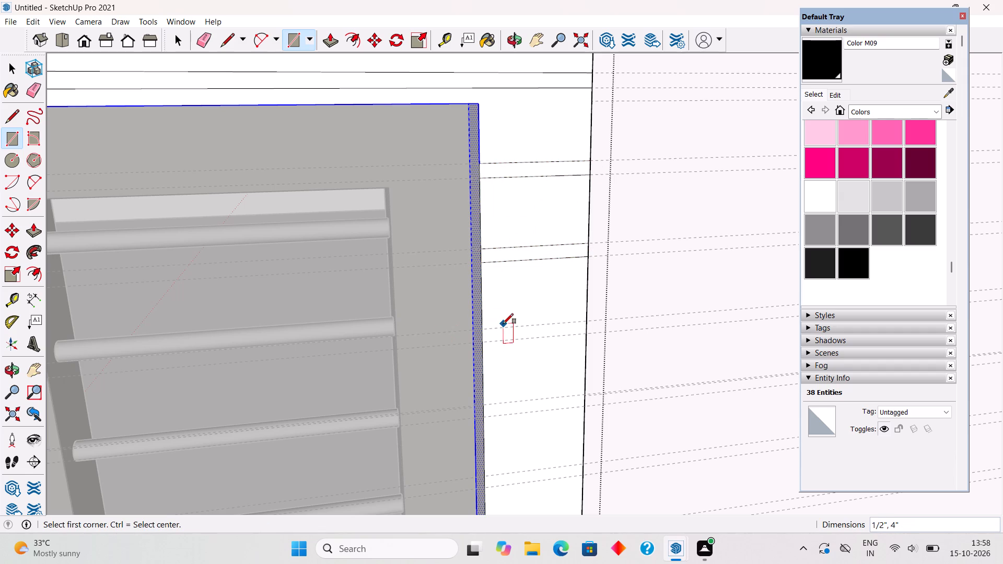
{"action": "left_click", "coordinate": [483, 329]}
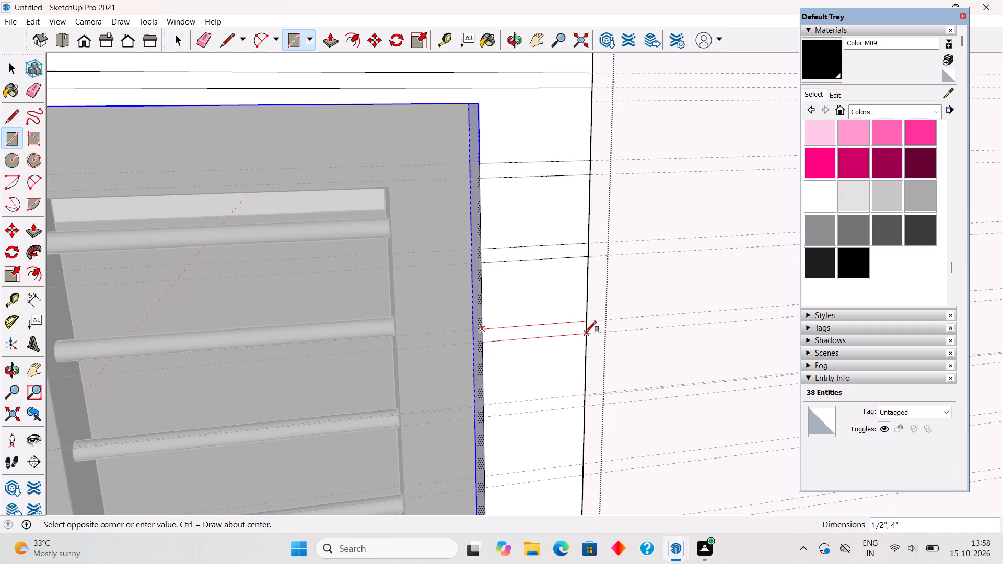
{"action": "left_click", "coordinate": [587, 332]}
{"action": "left_click", "coordinate": [486, 403]}
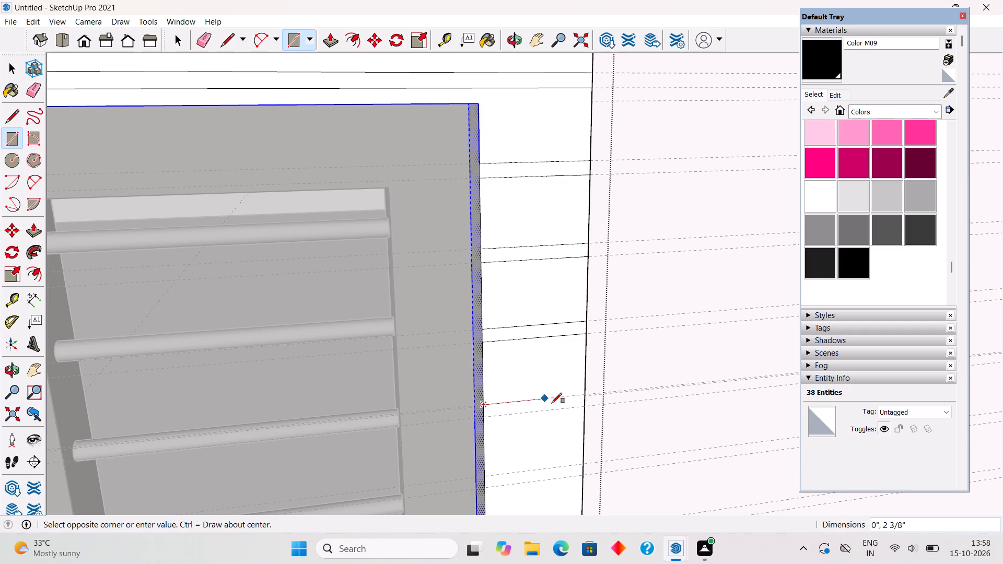
{"action": "left_click", "coordinate": [585, 405]}
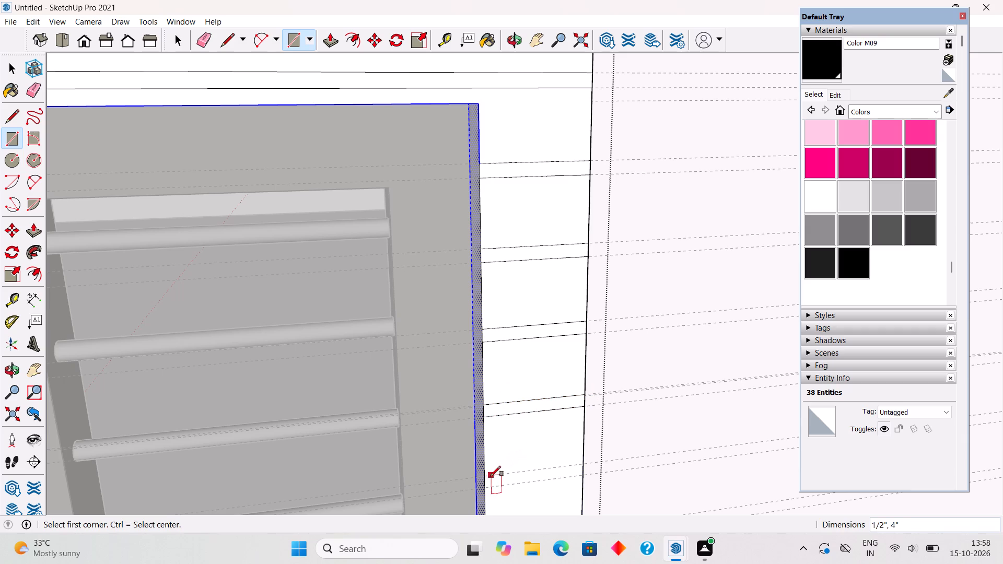
{"action": "left_click", "coordinate": [485, 479]}
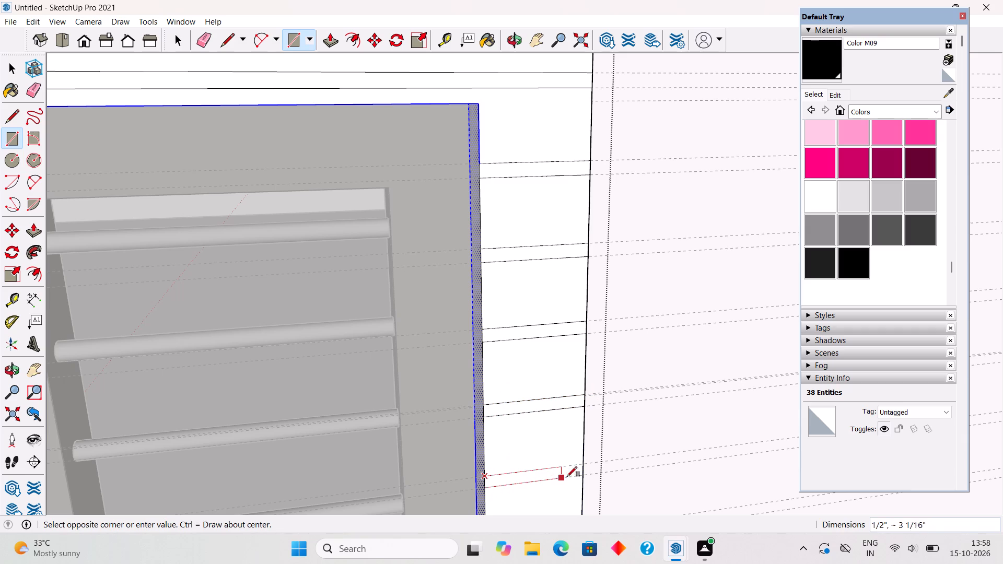
{"action": "left_click", "coordinate": [581, 473]}
Draw 1/2" by 4" strip rectangles between the following four guide pairs down the surround's narrow side, from the opening to the outer edge.
{"action": "scroll", "coordinate": [511, 291], "scroll_direction": "down", "scroll_amount": 17}
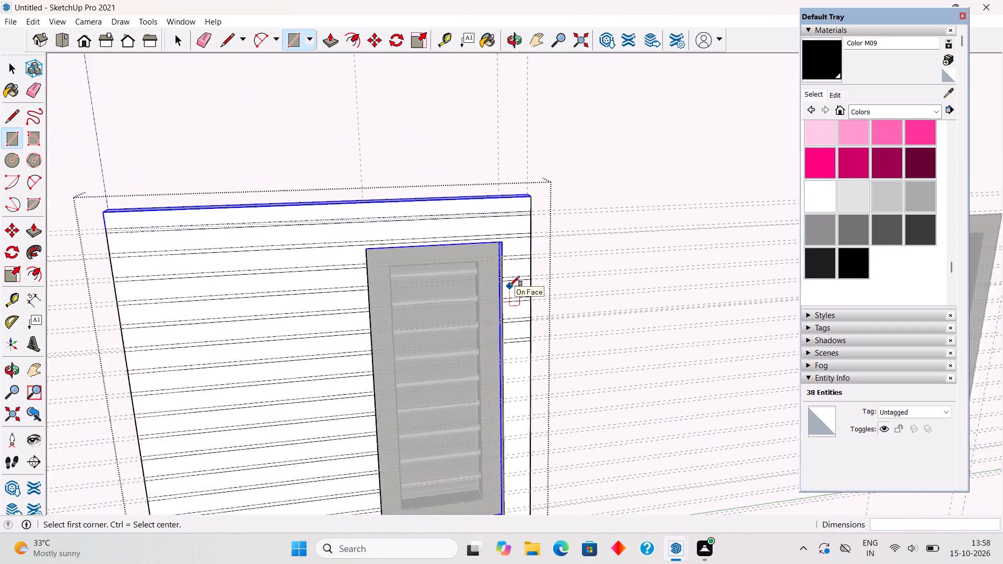
{"action": "scroll", "coordinate": [509, 286], "scroll_direction": "down", "scroll_amount": 2}
{"action": "scroll", "coordinate": [535, 479], "scroll_direction": "up", "scroll_amount": 8}
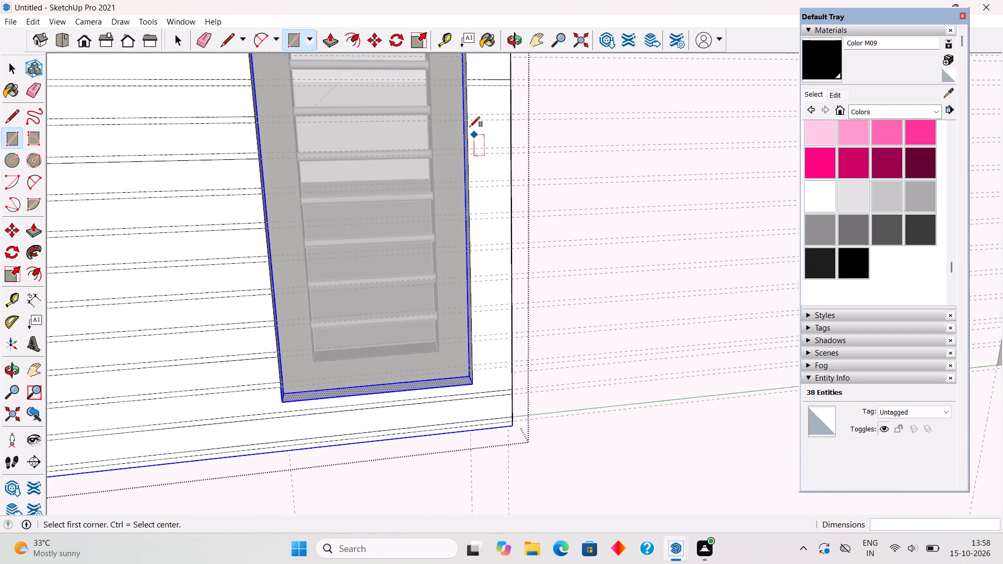
{"action": "left_click", "coordinate": [468, 114]}
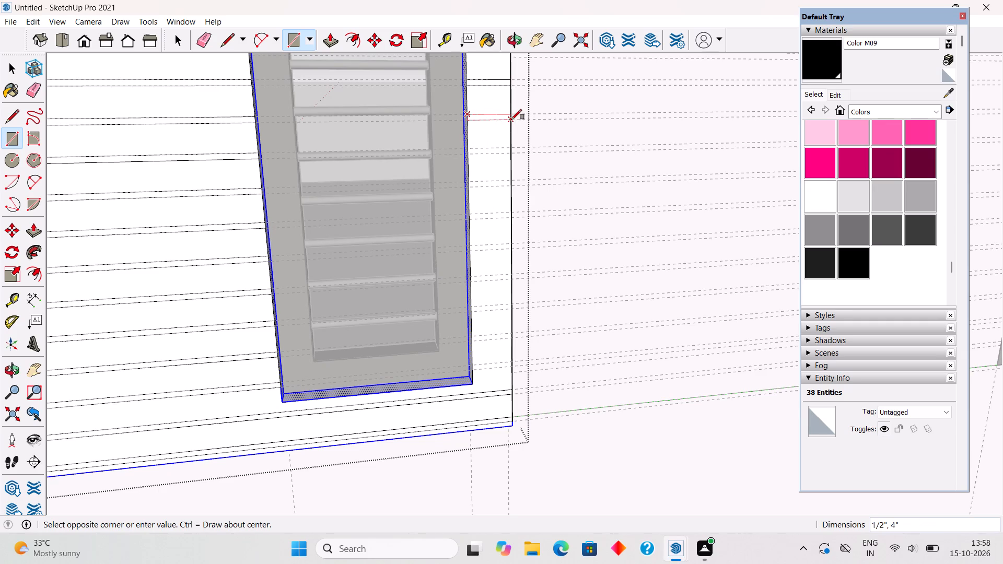
{"action": "left_click", "coordinate": [511, 120]}
{"action": "left_click", "coordinate": [469, 148]}
{"action": "left_click", "coordinate": [518, 154]}
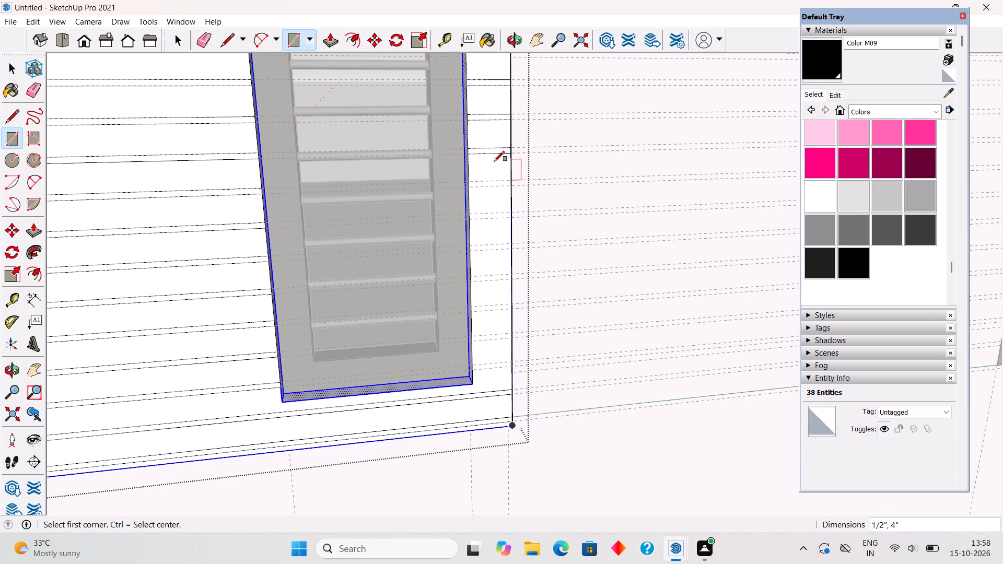
{"action": "left_click", "coordinate": [471, 179]}
{"action": "left_click", "coordinate": [509, 187]}
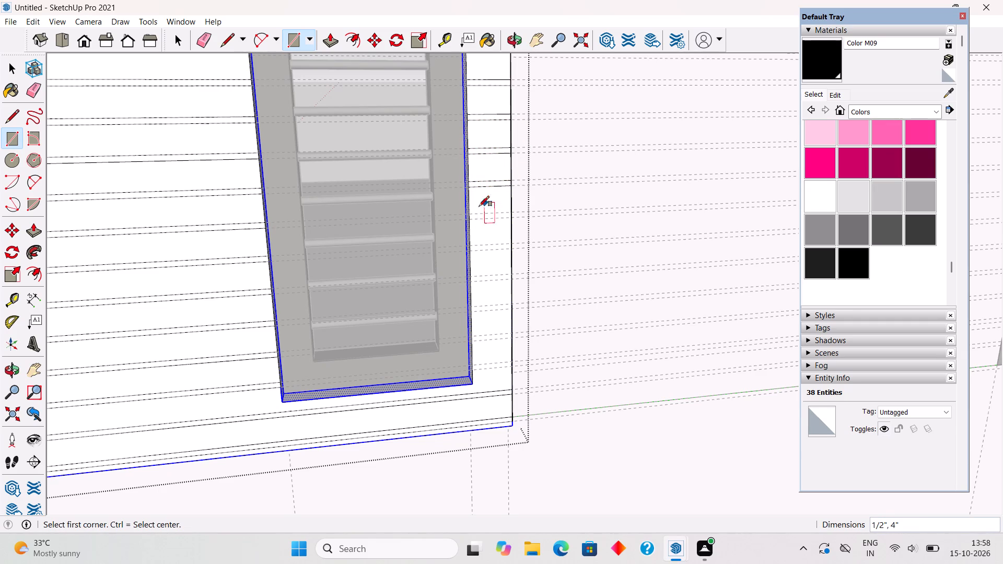
{"action": "left_click", "coordinate": [472, 210]}
{"action": "left_click", "coordinate": [511, 217]}
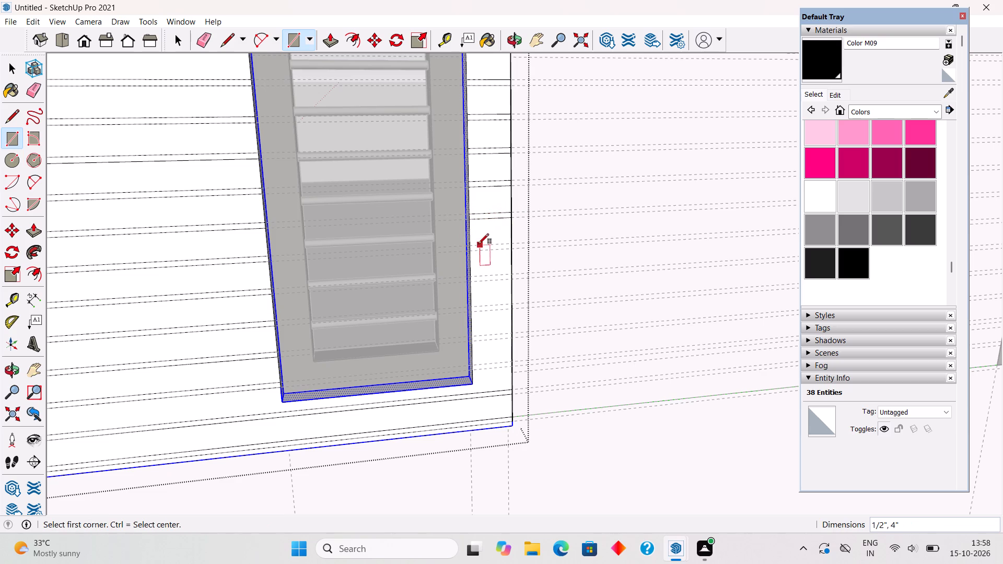
Draw 1/2" by 4" strip rectangles between the last five guide pairs on the narrow side, ending beside the opening's lower corner.
{"action": "left_click", "coordinate": [471, 244]}
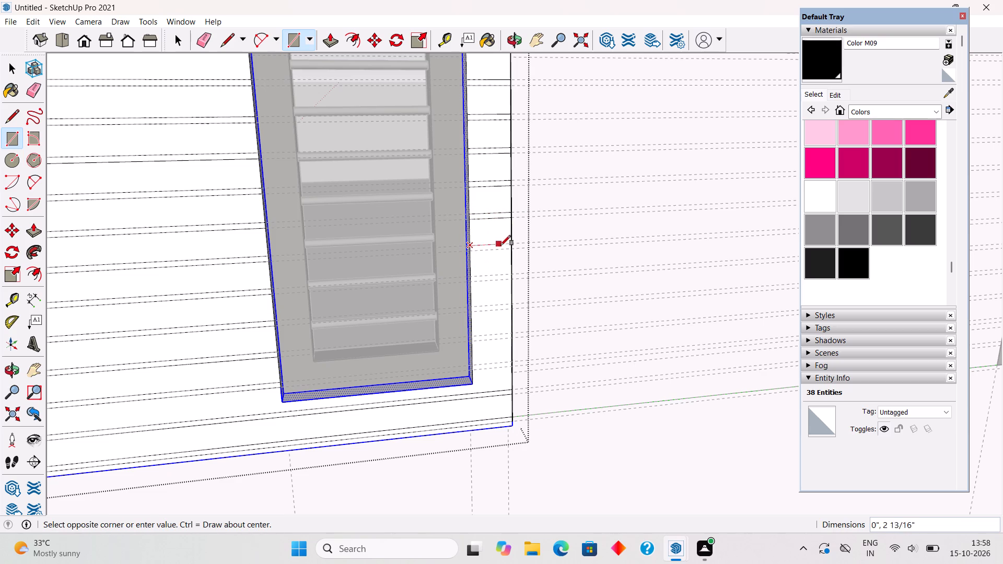
{"action": "left_click", "coordinate": [510, 248]}
{"action": "left_click", "coordinate": [470, 275]}
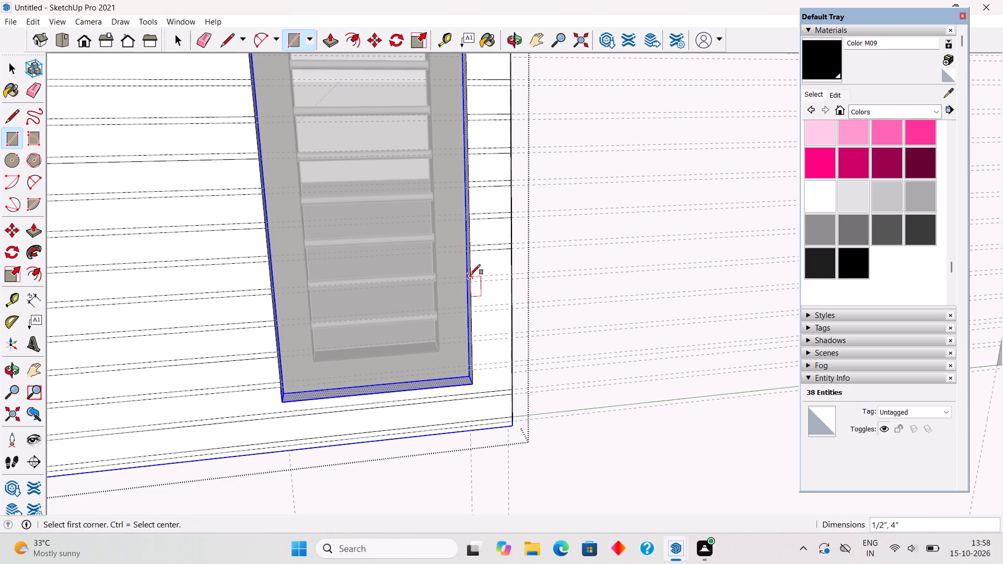
{"action": "left_click", "coordinate": [513, 280]}
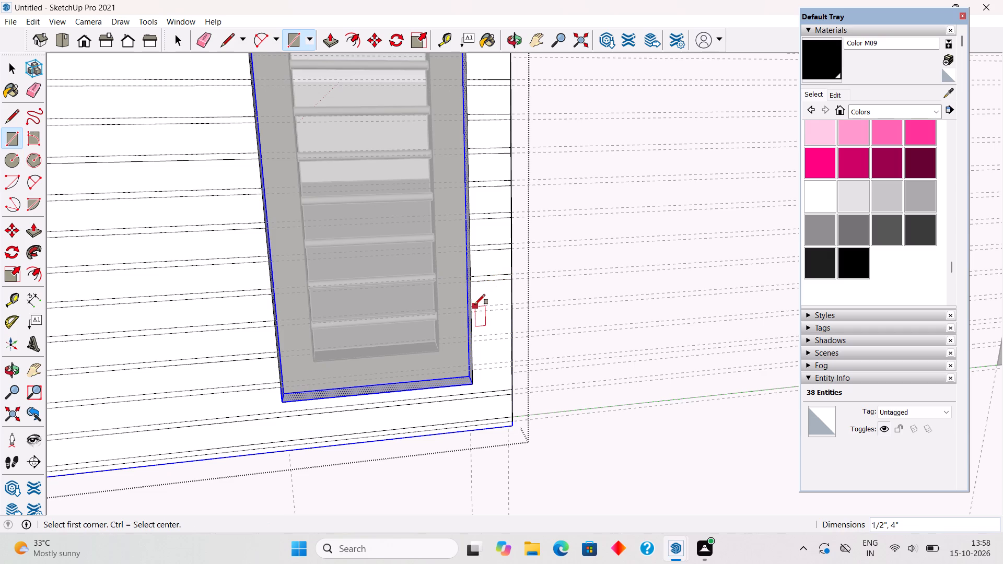
{"action": "left_click", "coordinate": [472, 307]}
{"action": "left_click", "coordinate": [512, 308]}
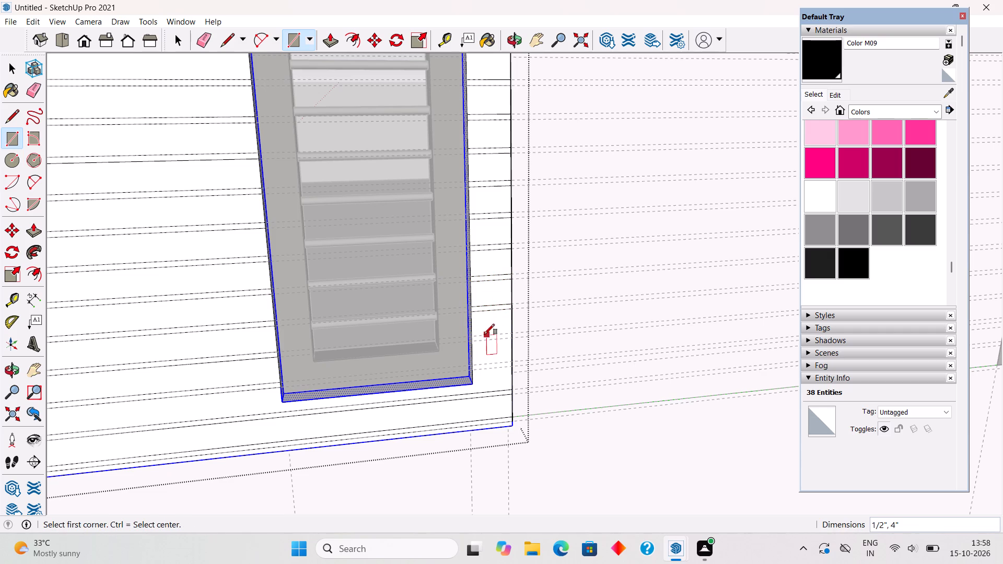
{"action": "left_click", "coordinate": [472, 337]}
{"action": "left_click", "coordinate": [508, 338]}
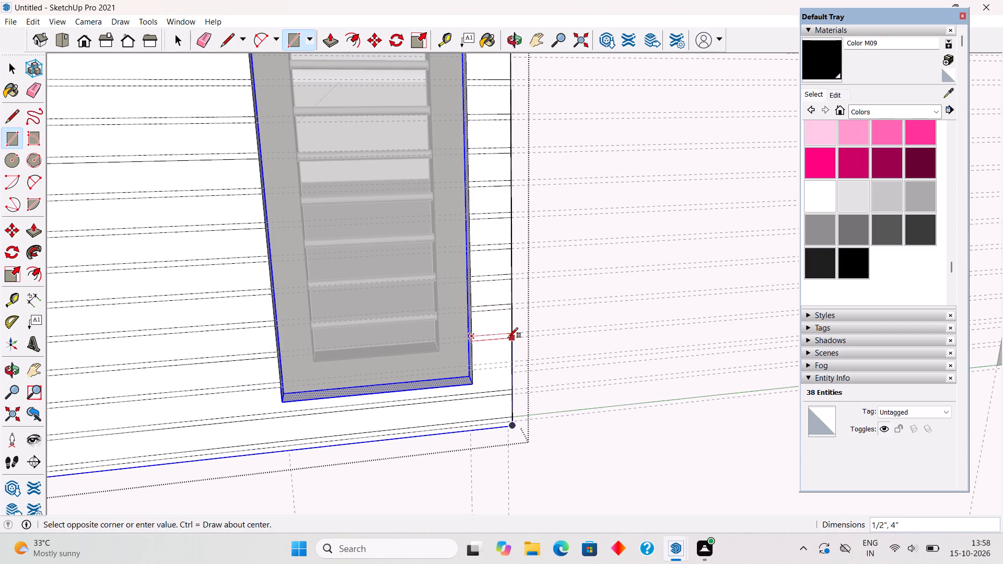
{"action": "left_click", "coordinate": [473, 367]}
{"action": "left_click", "coordinate": [511, 367]}
{"action": "key", "text": "space"}
Push the four uppermost strips 1/2" into the surround: the two full-width ones above the opening and the first two on its wide side.
{"action": "scroll", "coordinate": [509, 356], "scroll_direction": "down", "scroll_amount": 6}
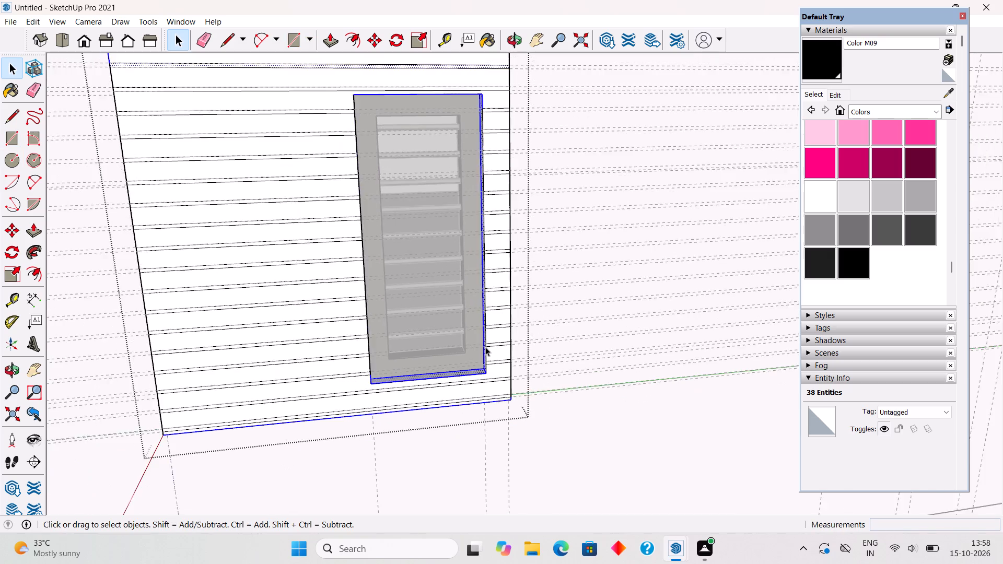
{"action": "scroll", "coordinate": [472, 336], "scroll_direction": "down", "scroll_amount": 7}
{"action": "scroll", "coordinate": [77, 334], "scroll_direction": "up", "scroll_amount": 1}
{"action": "middle_click_drag", "start_coordinate": [77, 333], "coordinate": [286, 336]}
{"action": "scroll", "coordinate": [495, 209], "scroll_direction": "up", "scroll_amount": 2}
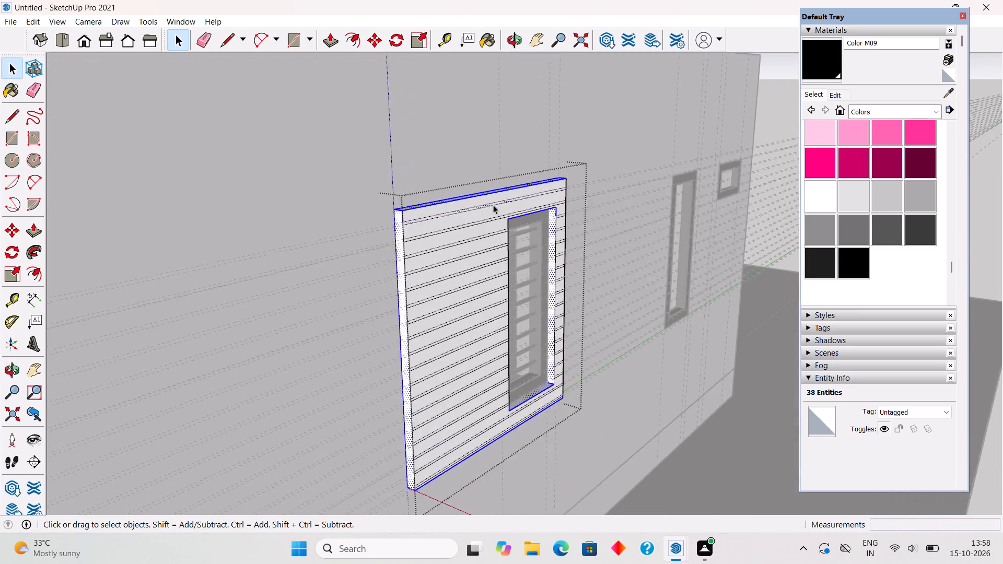
{"action": "scroll", "coordinate": [493, 205], "scroll_direction": "up", "scroll_amount": 2}
{"action": "scroll", "coordinate": [384, 239], "scroll_direction": "up", "scroll_amount": 14}
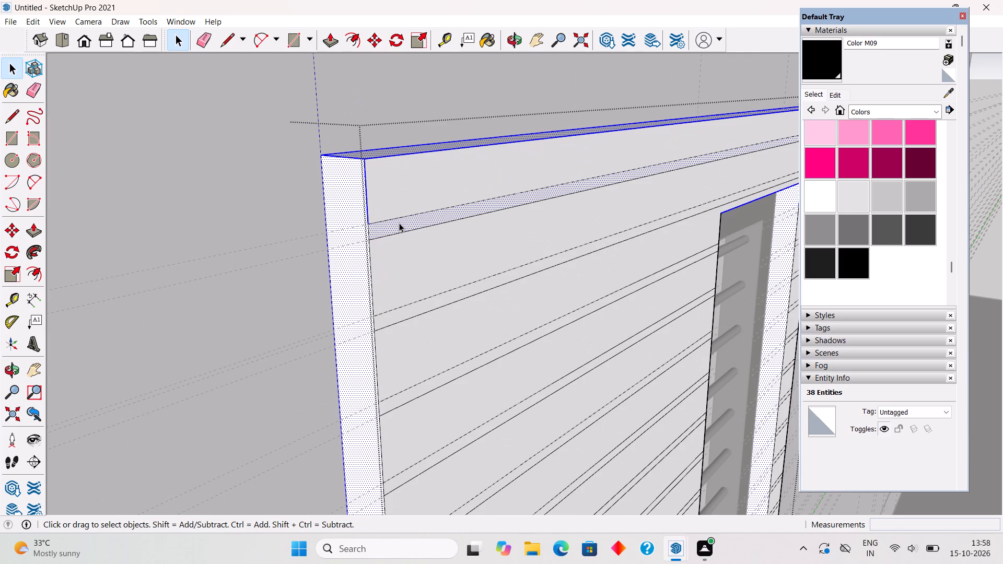
{"action": "key", "text": "p"}
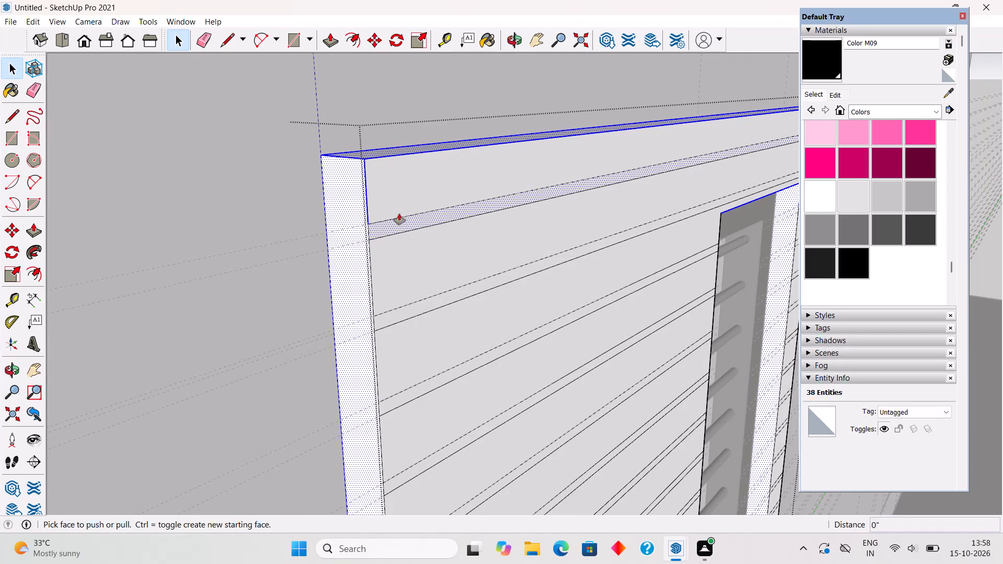
{"action": "left_click", "coordinate": [398, 224]}
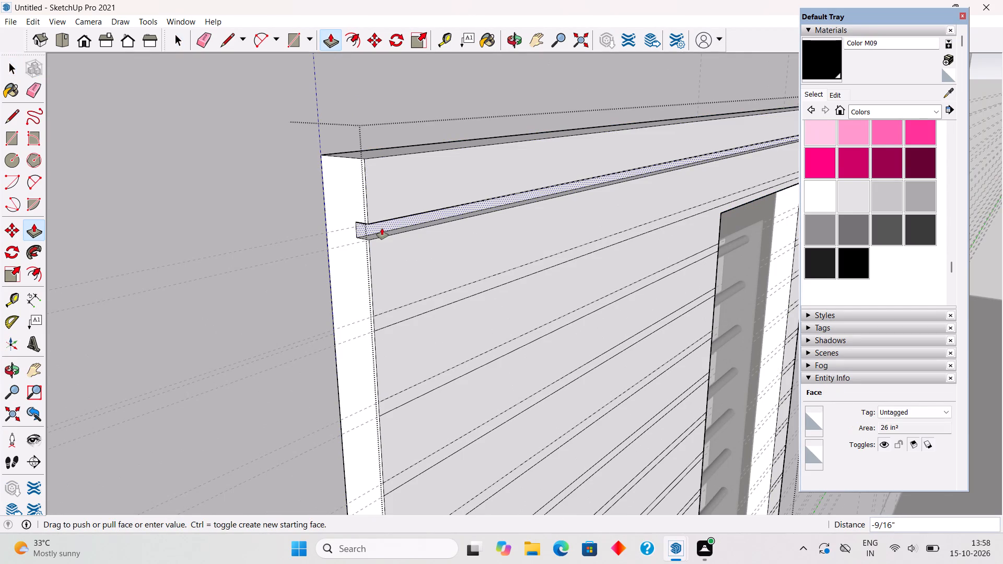
{"action": "type", "text": ".5\""}
{"action": "key", "text": "Return"}
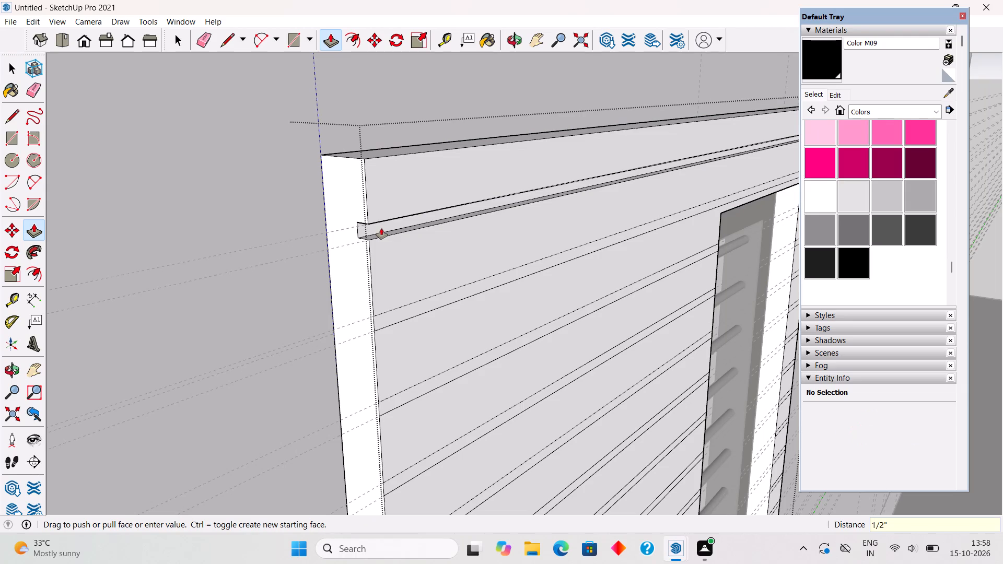
{"action": "left_click", "coordinate": [375, 322]}
{"action": "left_click", "coordinate": [375, 322]}
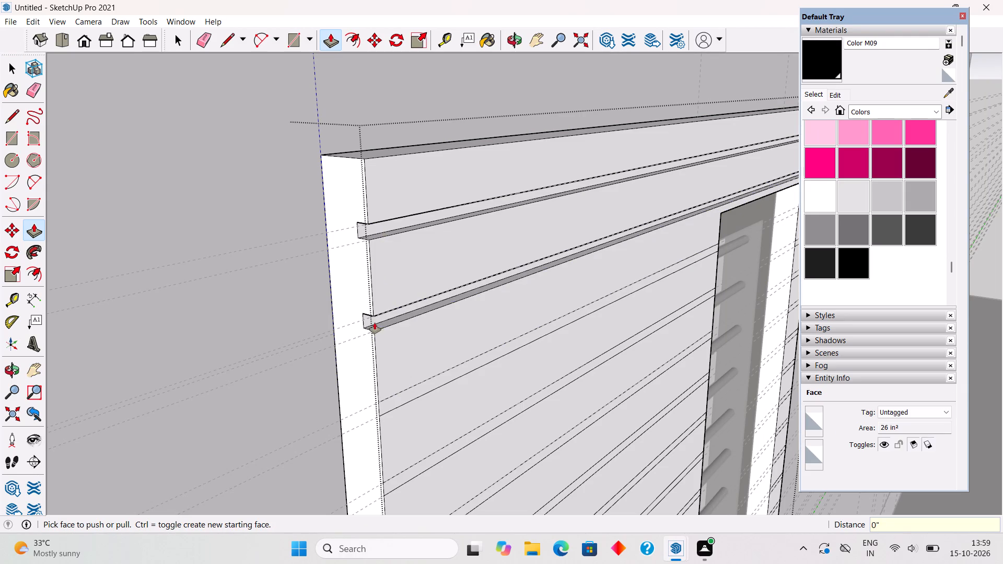
{"action": "double_click", "coordinate": [380, 406]}
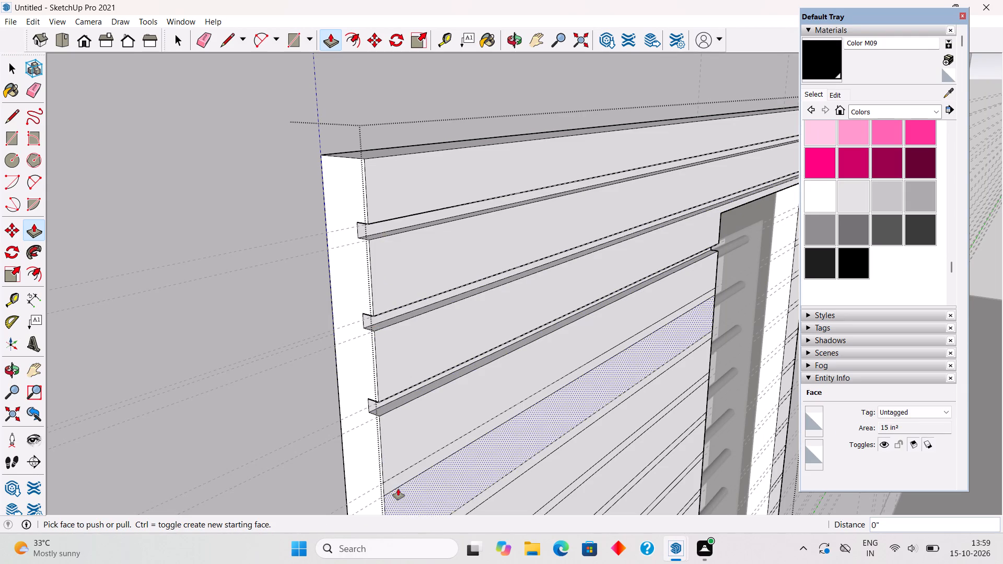
{"action": "double_click", "coordinate": [395, 480]}
Push the following seven strips down the surround's wide side inward by the same 1/2" depth.
{"action": "scroll", "coordinate": [315, 289], "scroll_direction": "down", "scroll_amount": 13}
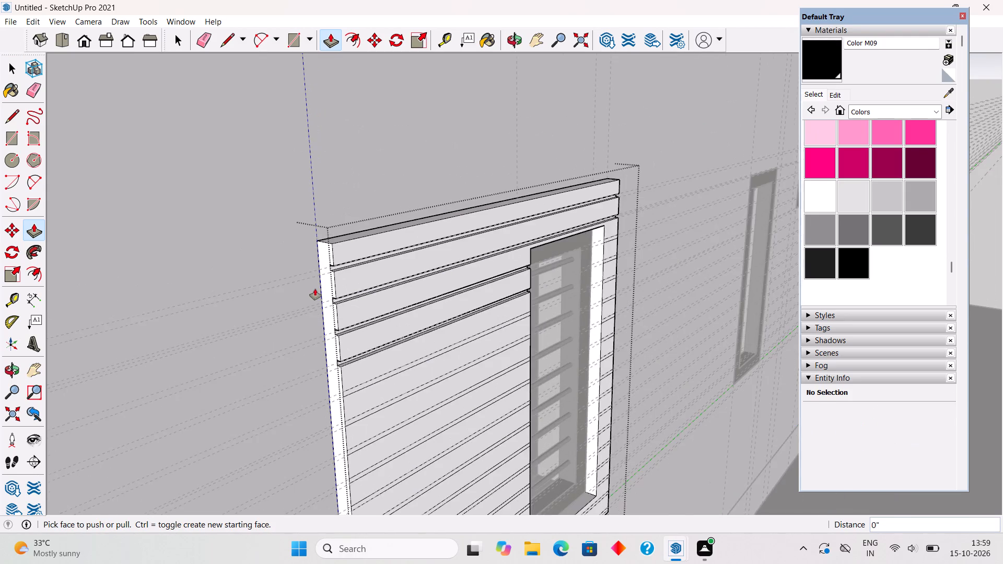
{"action": "scroll", "coordinate": [315, 289], "scroll_direction": "down", "scroll_amount": 7}
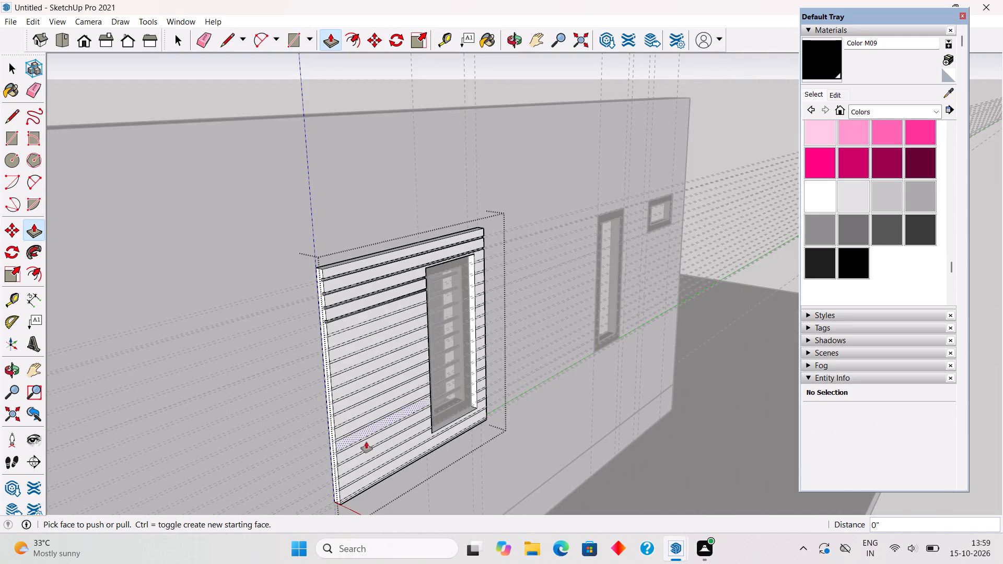
{"action": "scroll", "coordinate": [374, 504], "scroll_direction": "up", "scroll_amount": 6}
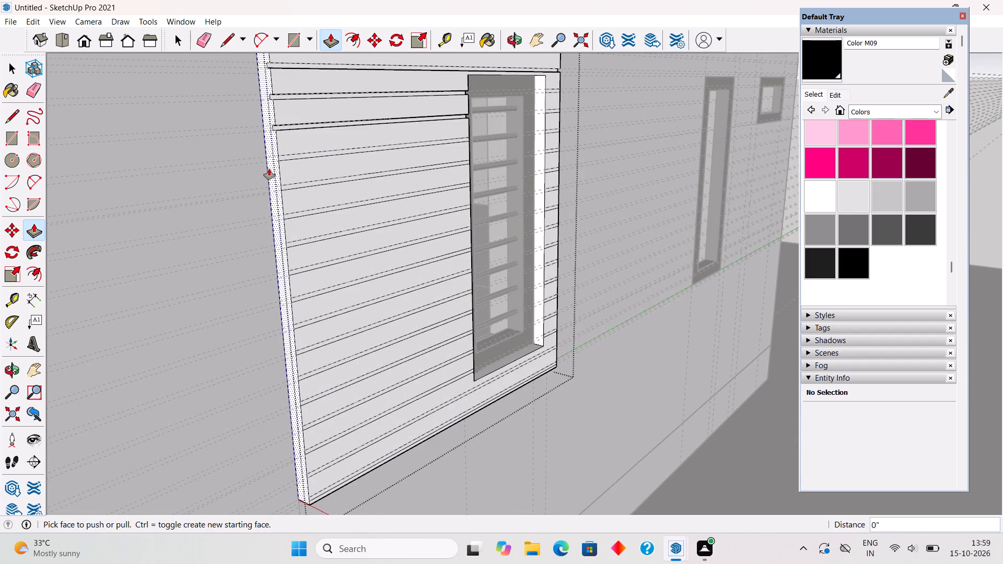
{"action": "scroll", "coordinate": [269, 169], "scroll_direction": "up", "scroll_amount": 6}
{"action": "double_click", "coordinate": [288, 151]}
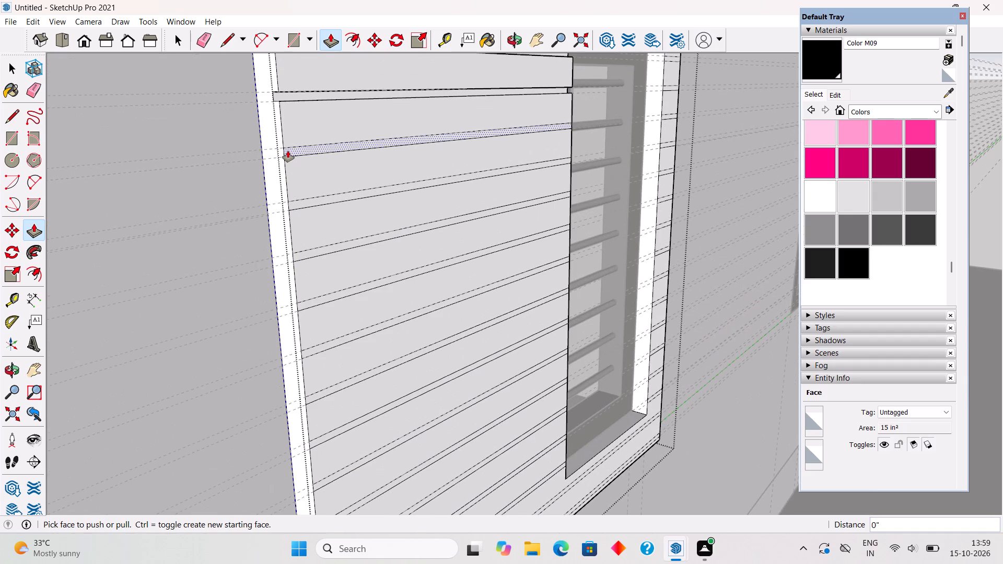
{"action": "double_click", "coordinate": [293, 205]}
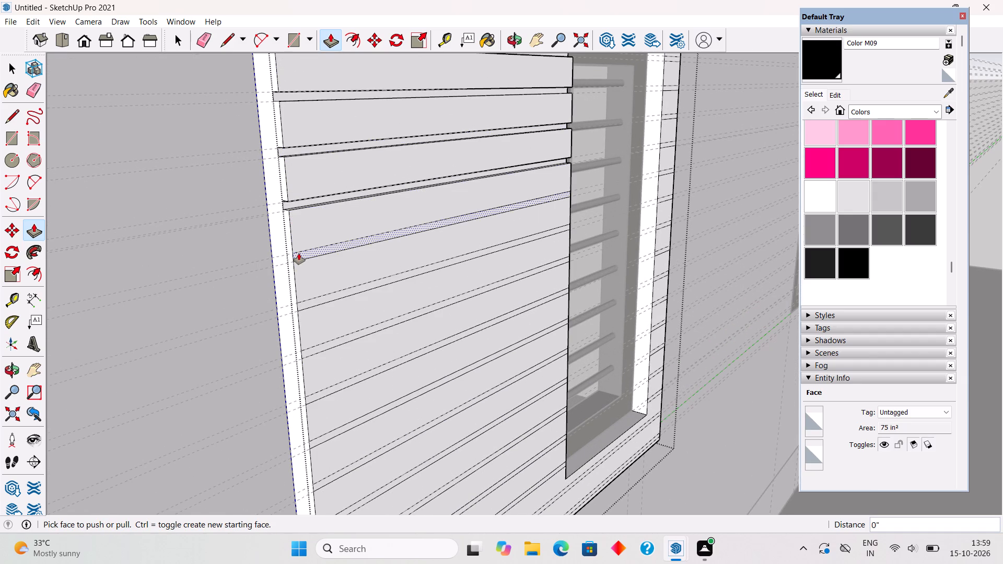
{"action": "double_click", "coordinate": [299, 254]}
{"action": "left_click", "coordinate": [307, 305]}
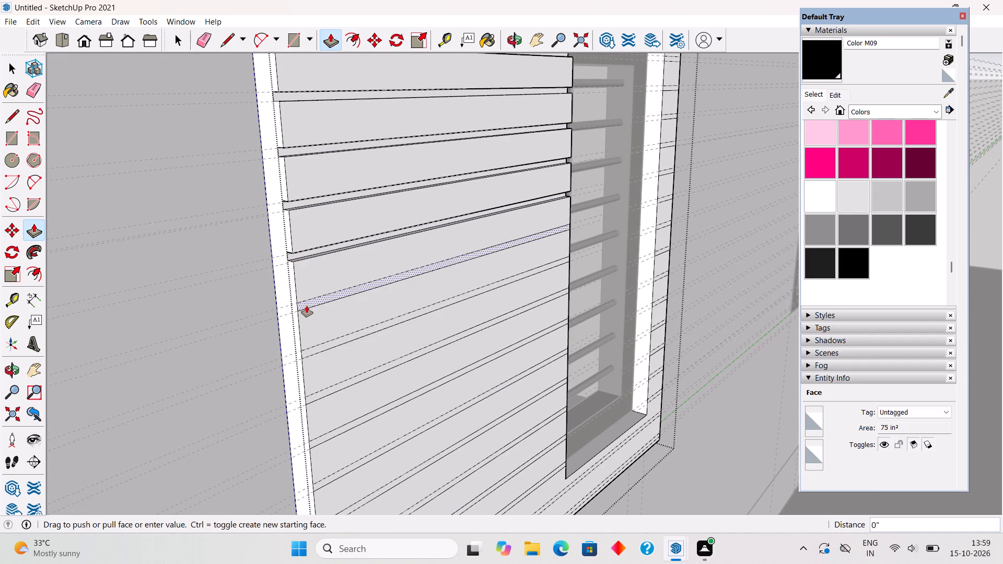
{"action": "left_click", "coordinate": [307, 306]}
{"action": "double_click", "coordinate": [315, 350]}
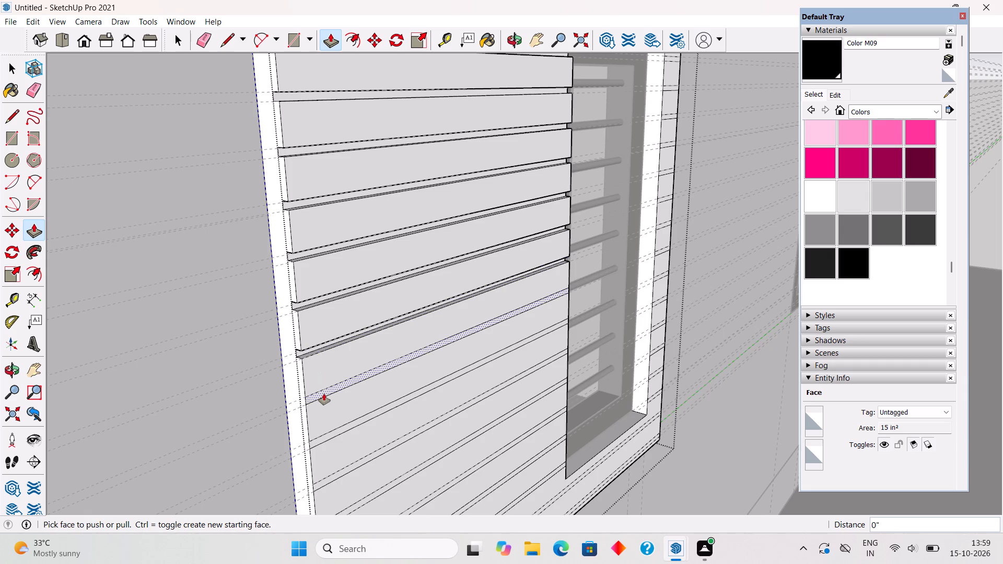
{"action": "double_click", "coordinate": [324, 394]}
{"action": "left_click", "coordinate": [326, 436]}
{"action": "left_click", "coordinate": [326, 436]}
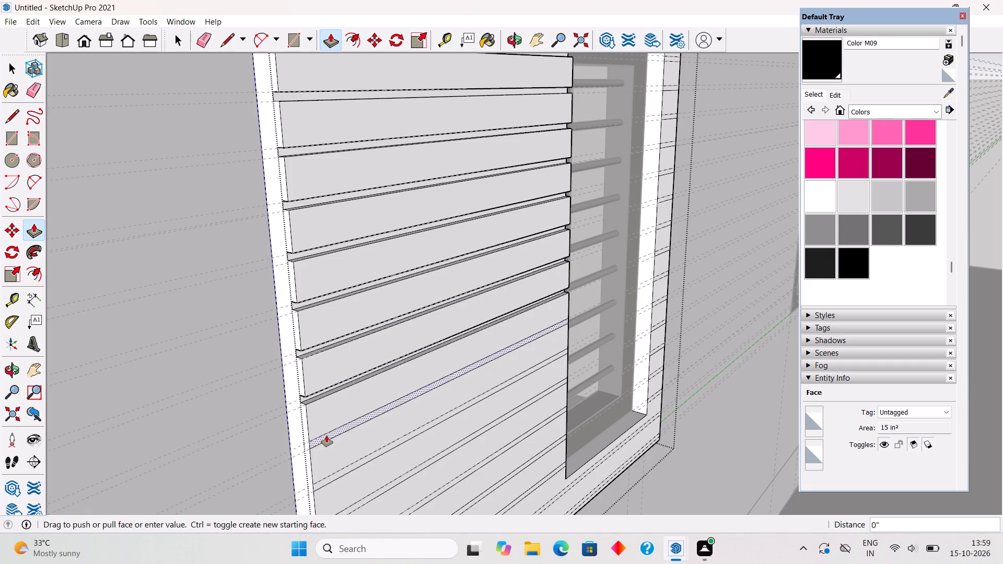
{"action": "double_click", "coordinate": [326, 434]}
Push the last five wide-side strips and the two full-width strips below the window opening 1/2" into the surround.
{"action": "scroll", "coordinate": [313, 314], "scroll_direction": "down", "scroll_amount": 9}
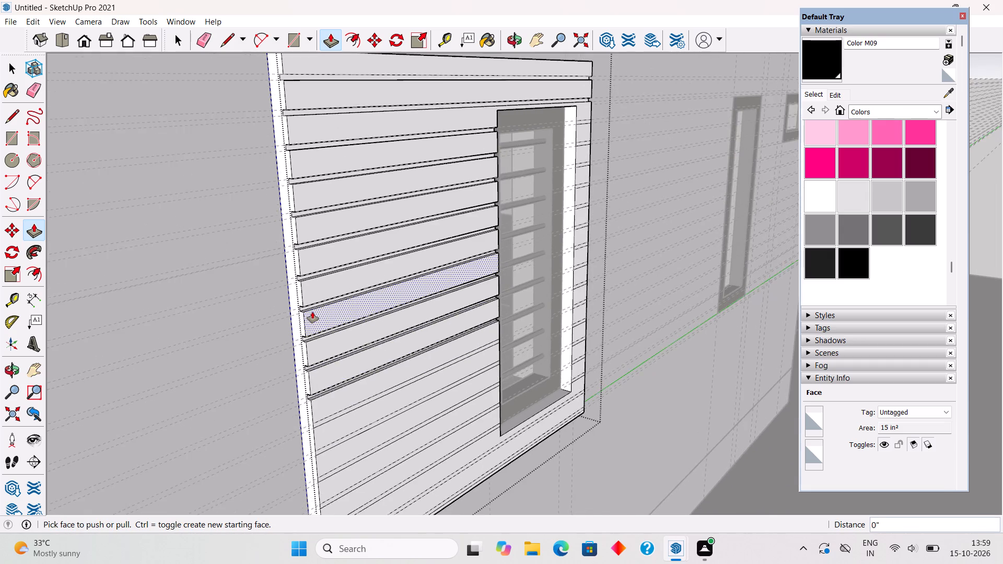
{"action": "scroll", "coordinate": [312, 312], "scroll_direction": "down", "scroll_amount": 5}
{"action": "scroll", "coordinate": [358, 474], "scroll_direction": "up", "scroll_amount": 9}
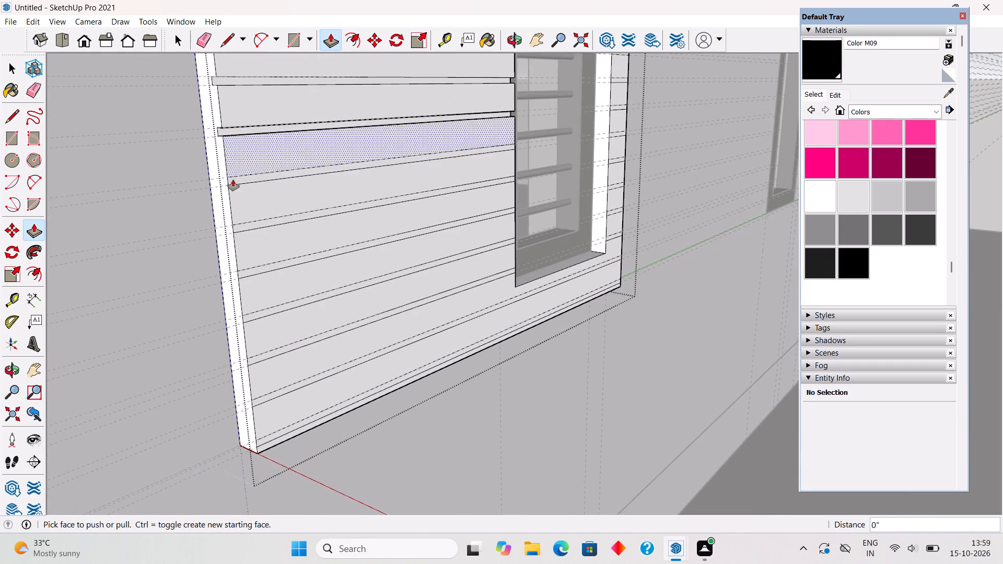
{"action": "double_click", "coordinate": [233, 180]}
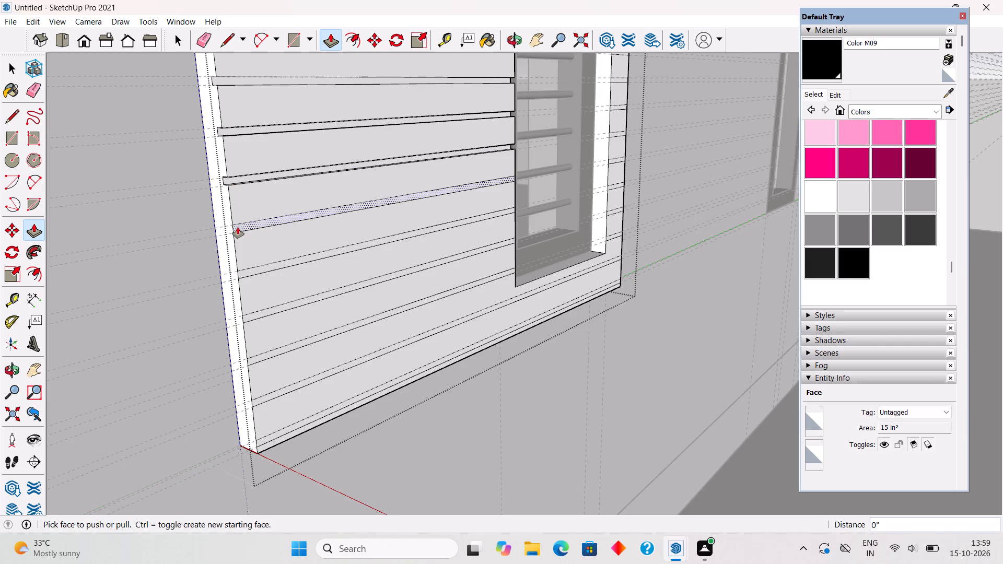
{"action": "double_click", "coordinate": [238, 227]}
{"action": "double_click", "coordinate": [248, 271]}
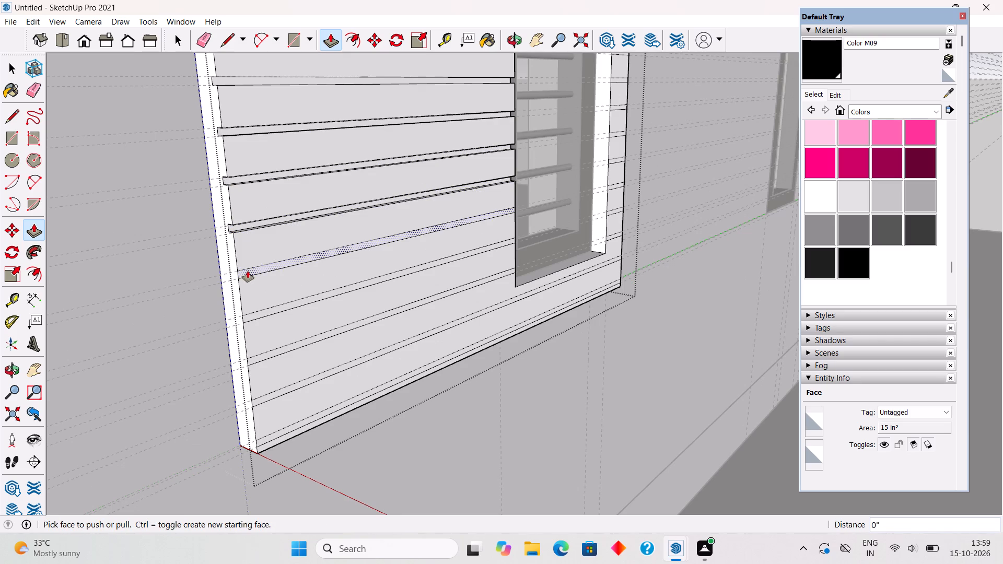
{"action": "double_click", "coordinate": [256, 312]}
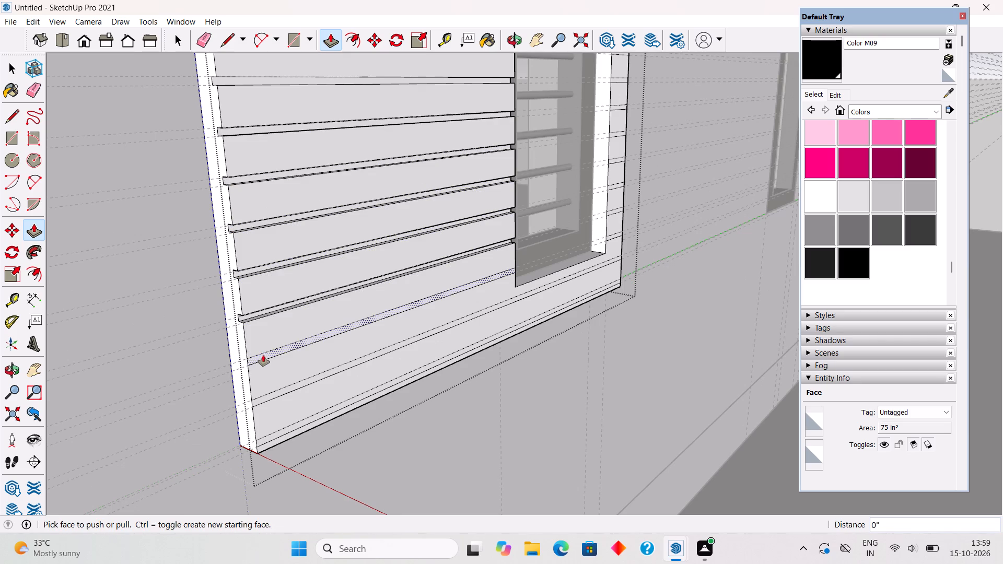
{"action": "left_click", "coordinate": [263, 357]}
{"action": "left_click", "coordinate": [263, 357]}
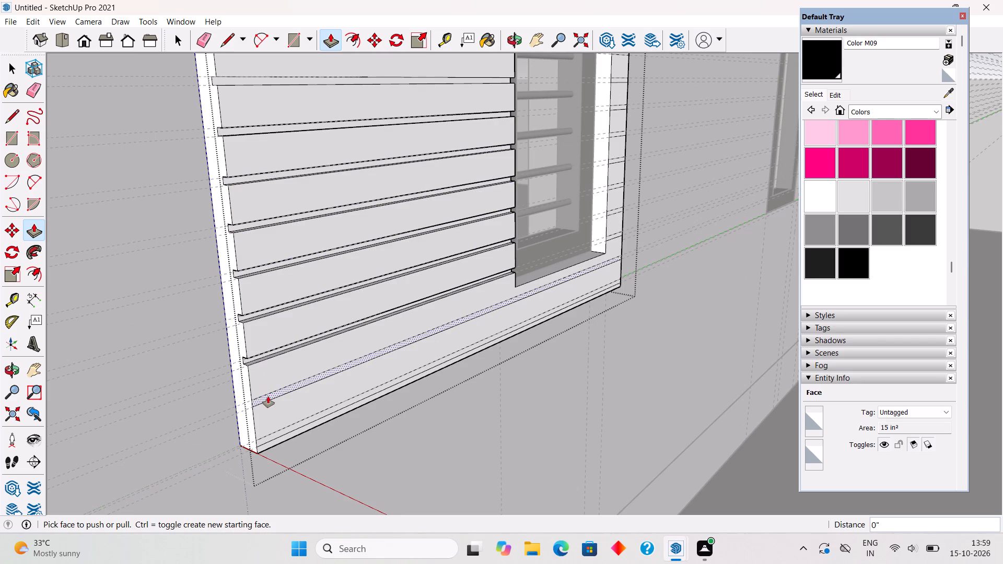
{"action": "double_click", "coordinate": [268, 396]}
{"action": "double_click", "coordinate": [275, 436]}
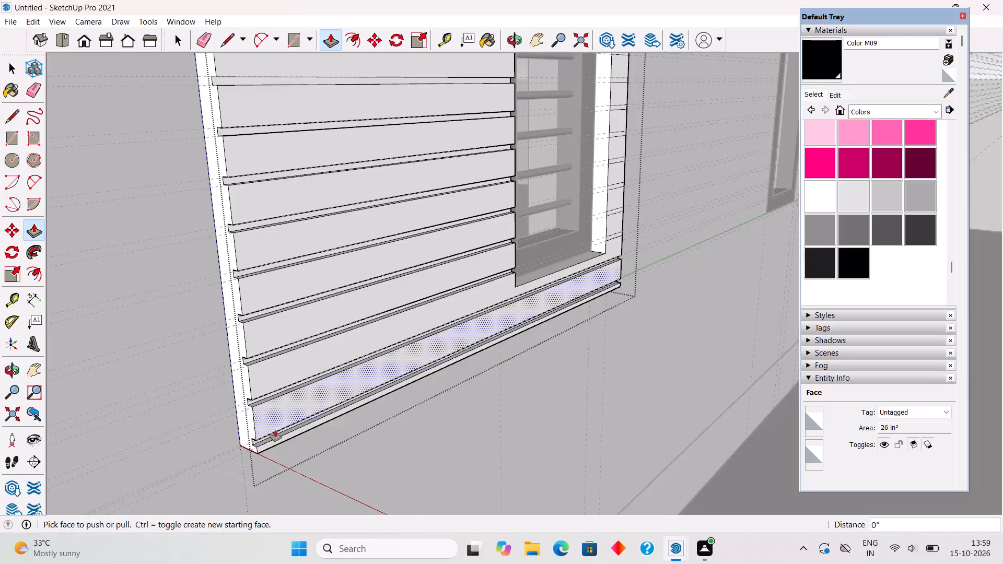
Push the upper seven strips on the surround's narrow side, beside the window opening, inward by 1/2".
{"action": "scroll", "coordinate": [275, 419], "scroll_direction": "down", "scroll_amount": 12}
{"action": "scroll", "coordinate": [434, 116], "scroll_direction": "up", "scroll_amount": 9}
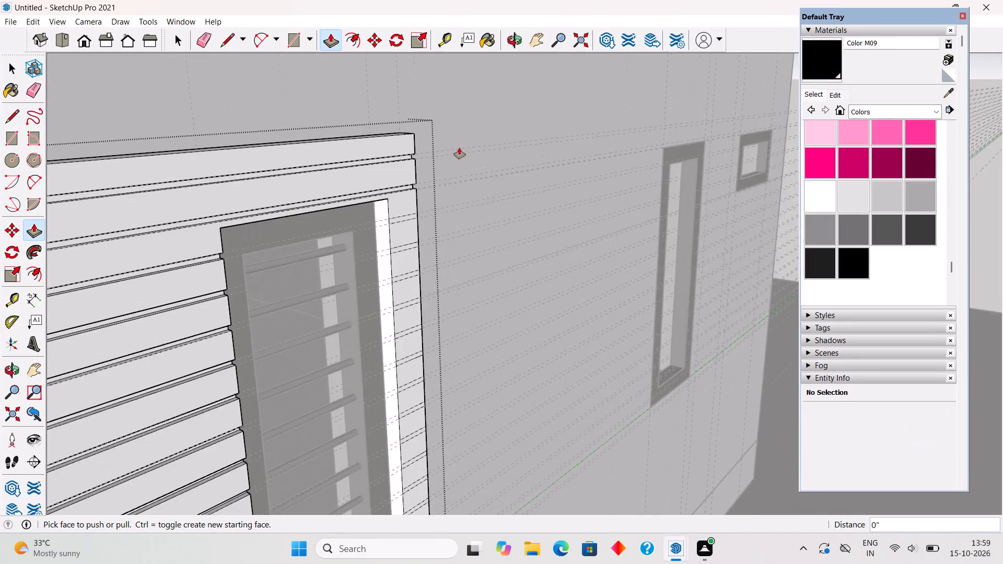
{"action": "double_click", "coordinate": [402, 228]}
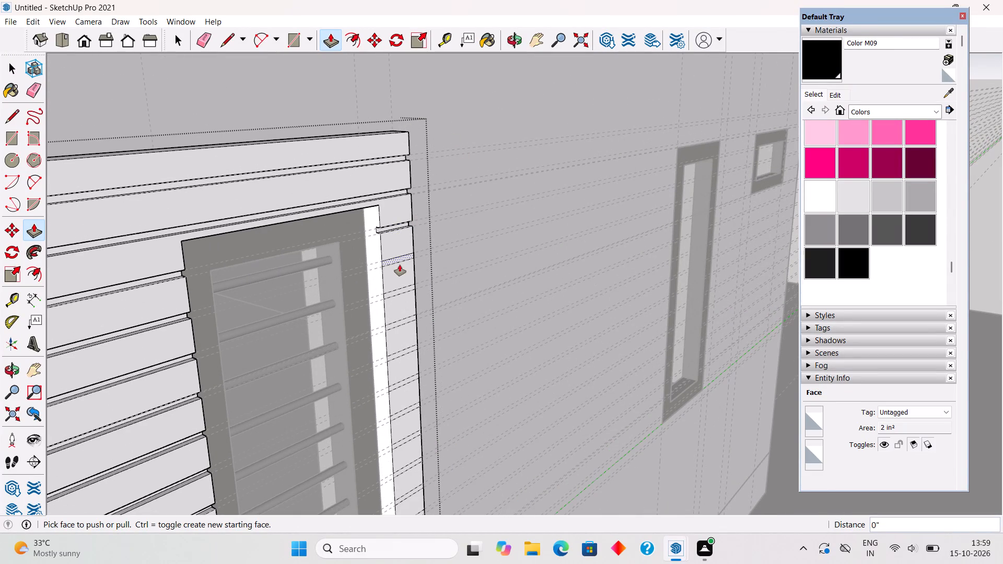
{"action": "double_click", "coordinate": [397, 259]}
{"action": "double_click", "coordinate": [407, 288]}
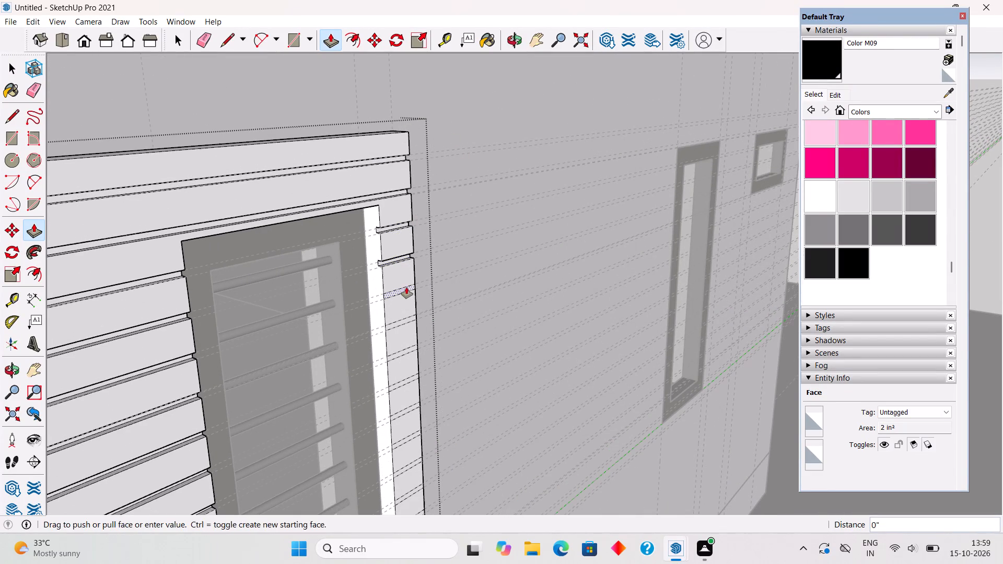
{"action": "double_click", "coordinate": [406, 321]}
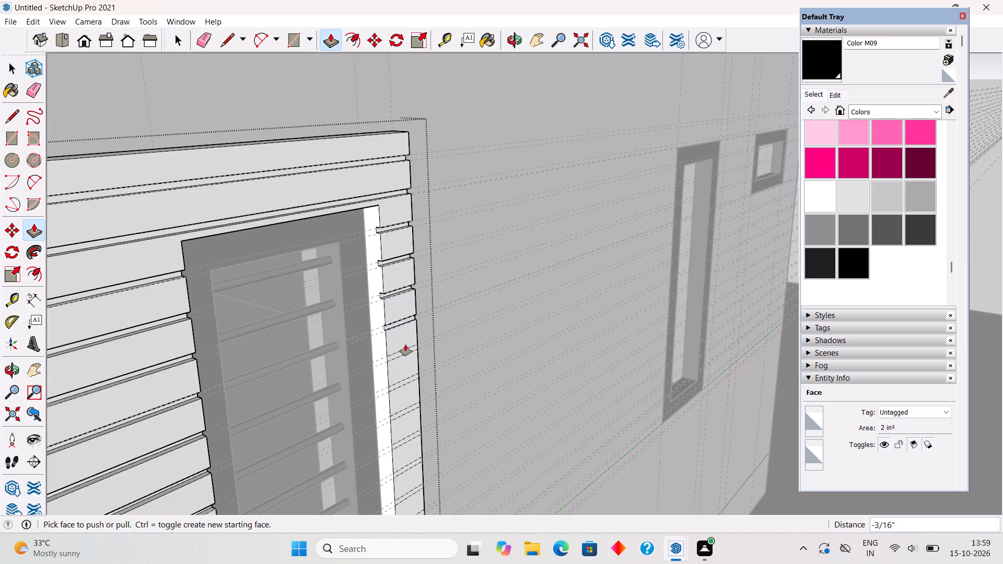
{"action": "double_click", "coordinate": [403, 355]}
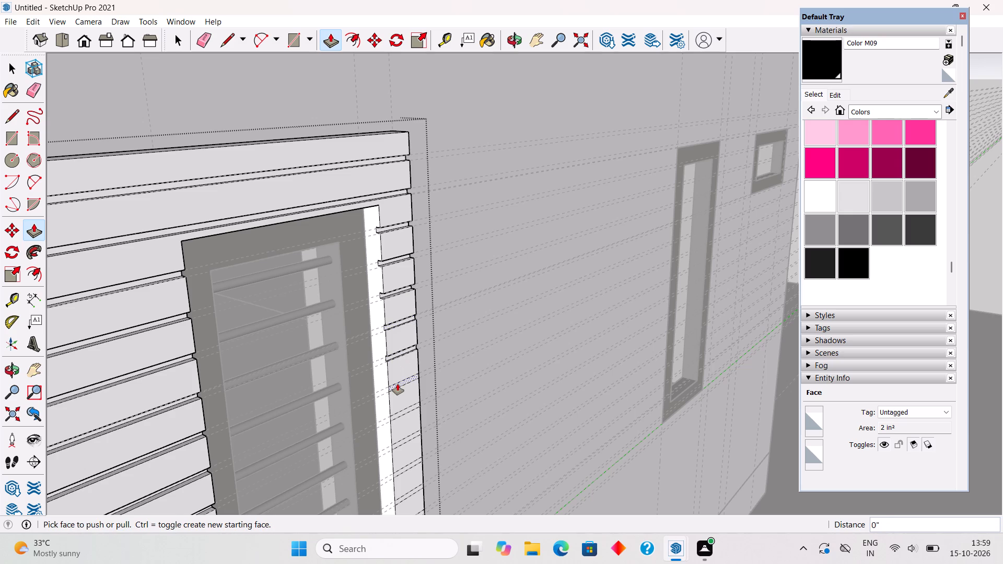
{"action": "double_click", "coordinate": [398, 384]}
{"action": "double_click", "coordinate": [398, 416]}
Push the remaining seven narrow-side strips, down to the window opening's lower corner, inward by 1/2".
{"action": "scroll", "coordinate": [386, 274], "scroll_direction": "down", "scroll_amount": 9}
{"action": "scroll", "coordinate": [436, 499], "scroll_direction": "up", "scroll_amount": 6}
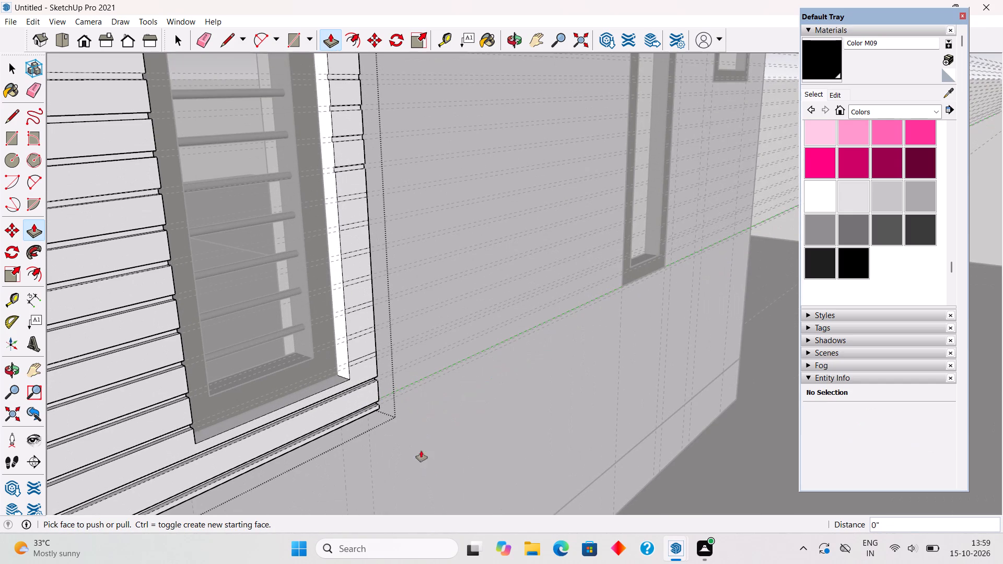
{"action": "double_click", "coordinate": [340, 199]}
{"action": "double_click", "coordinate": [345, 226]}
{"action": "double_click", "coordinate": [345, 254]}
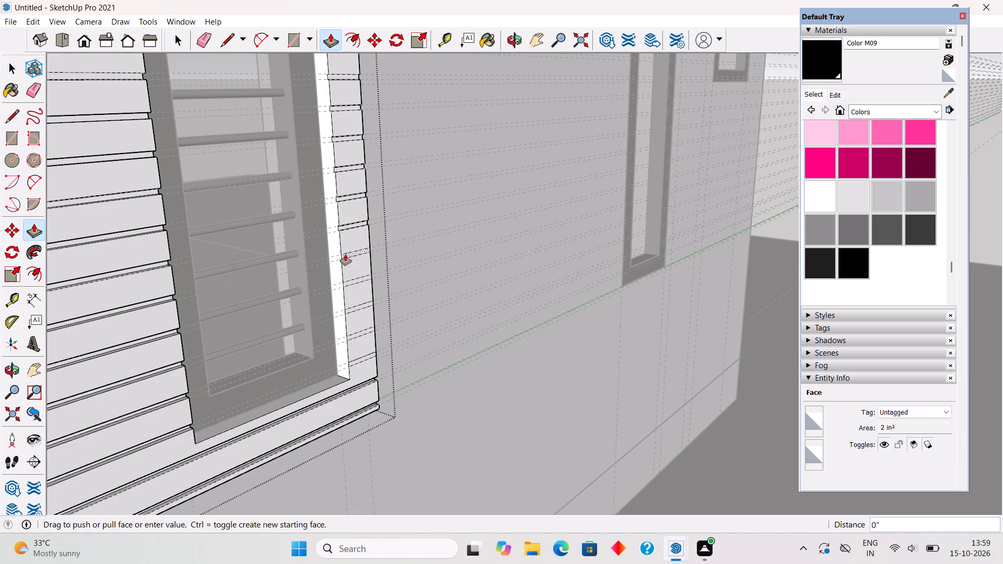
{"action": "double_click", "coordinate": [352, 284]}
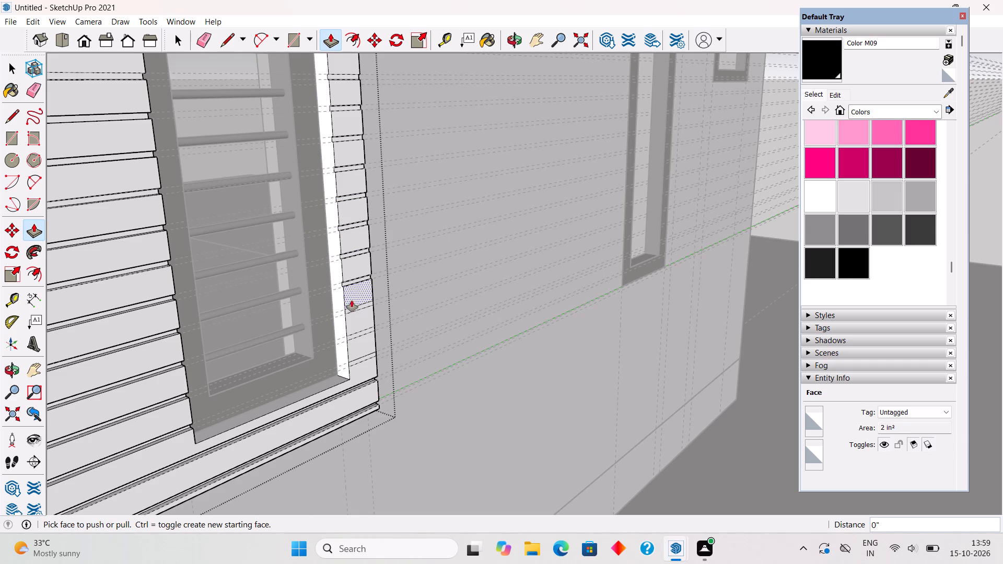
{"action": "double_click", "coordinate": [353, 308]}
{"action": "left_click", "coordinate": [354, 338]}
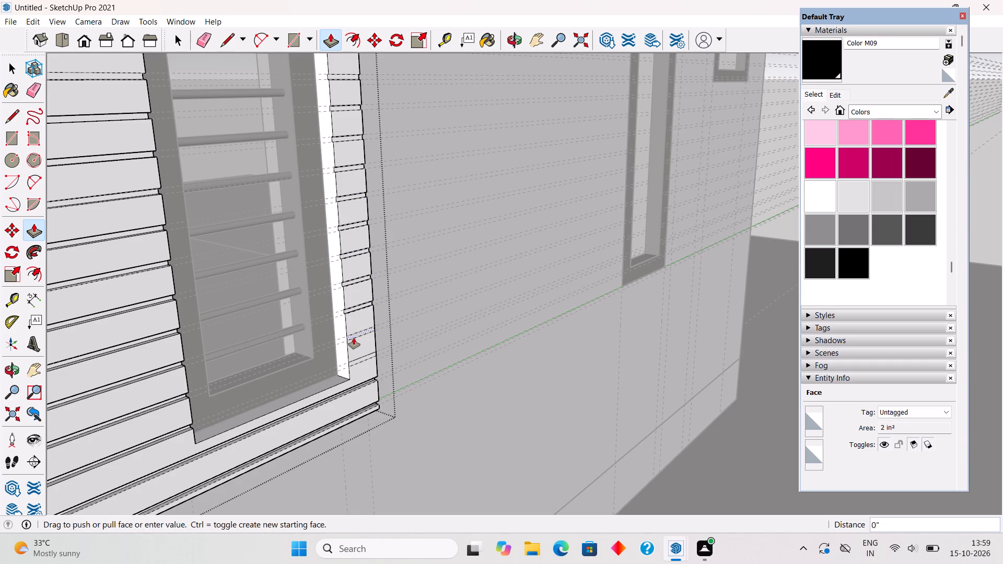
{"action": "left_click_drag", "start_coordinate": [354, 338], "coordinate": [357, 357]}
{"action": "double_click", "coordinate": [360, 359]}
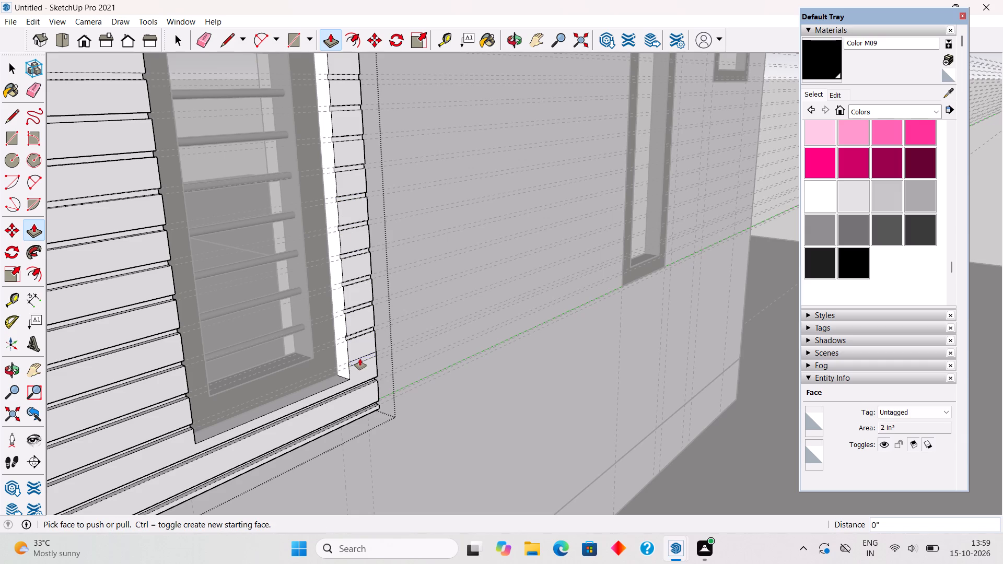
{"action": "scroll", "coordinate": [365, 362], "scroll_direction": "down", "scroll_amount": 1}
{"action": "key", "text": "space"}
{"action": "scroll", "coordinate": [399, 374], "scroll_direction": "down", "scroll_amount": 6}
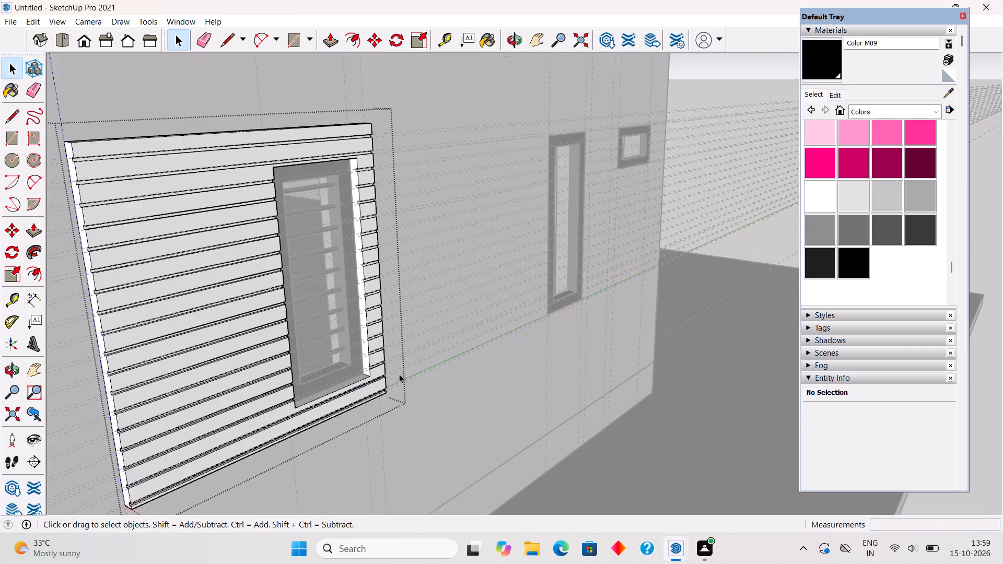
Close the surround group and examine the grooved surround and the windows along the wall.
{"action": "scroll", "coordinate": [399, 374], "scroll_direction": "down", "scroll_amount": 11}
{"action": "left_click", "coordinate": [416, 162]}
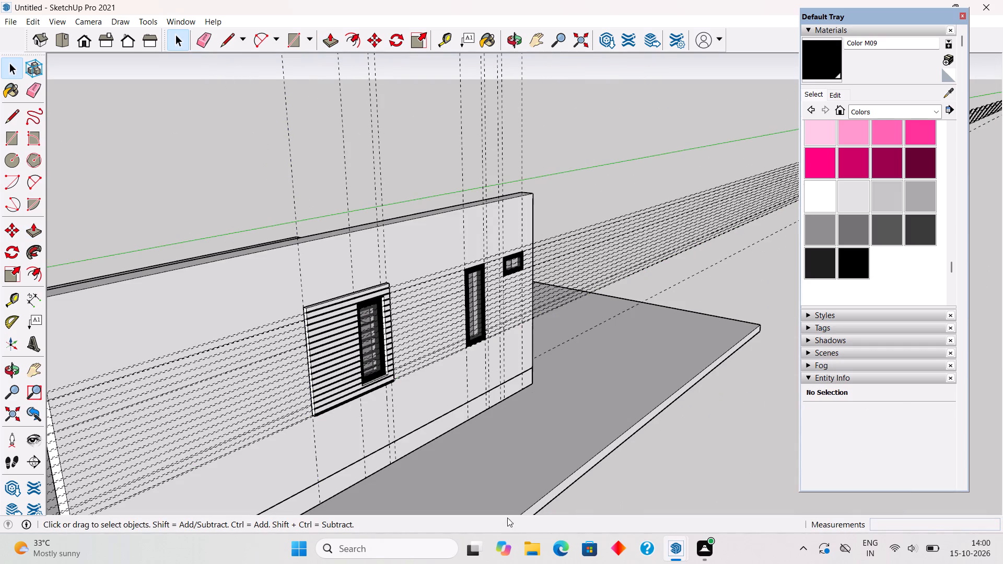
{"action": "middle_click_drag", "start_coordinate": [475, 521], "coordinate": [306, 460]}
{"action": "middle_click_drag", "start_coordinate": [415, 454], "coordinate": [192, 436]}
{"action": "scroll", "coordinate": [197, 440], "scroll_direction": "down", "scroll_amount": 4}
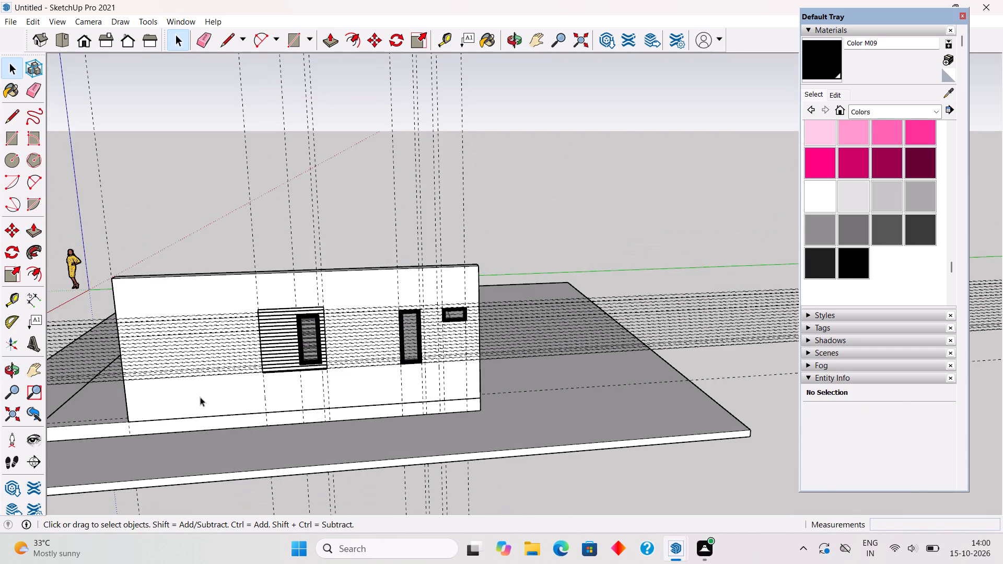
{"action": "scroll", "coordinate": [200, 392], "scroll_direction": "up", "scroll_amount": 8}
{"action": "scroll", "coordinate": [346, 321], "scroll_direction": "up", "scroll_amount": 5}
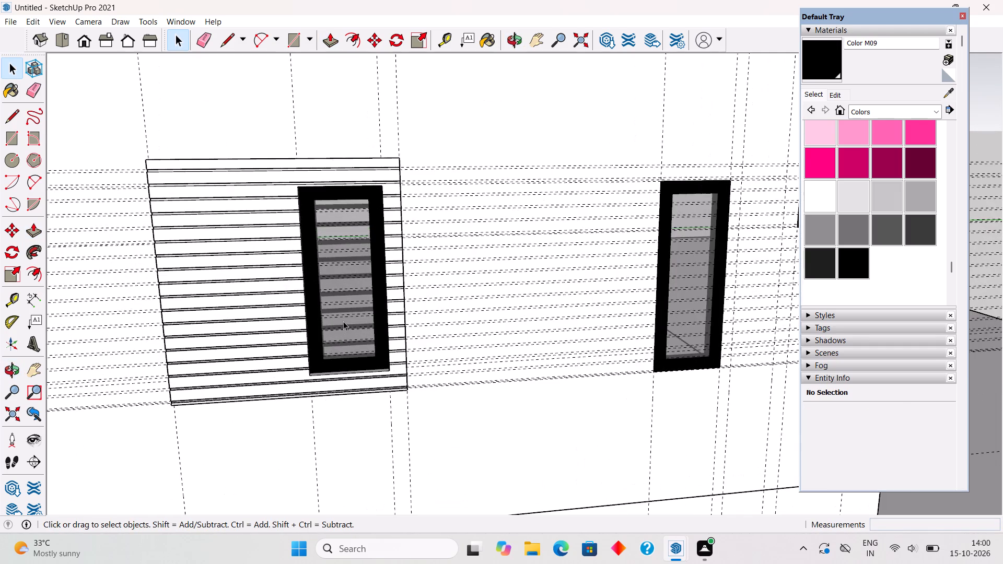
{"action": "middle_click_drag", "start_coordinate": [339, 320], "coordinate": [336, 290]}
{"action": "scroll", "coordinate": [336, 290], "scroll_direction": "down", "scroll_amount": 4}
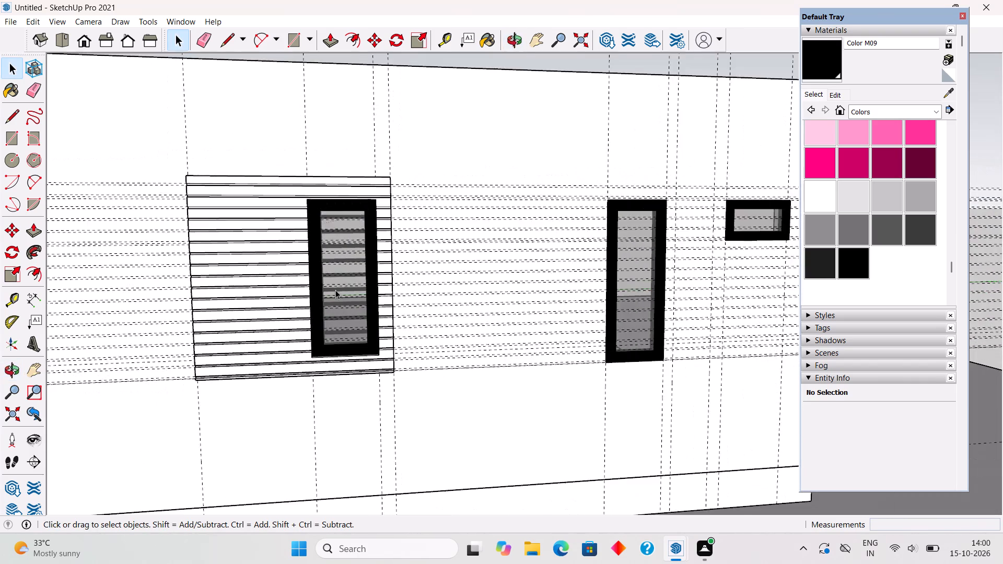
{"action": "scroll", "coordinate": [332, 286], "scroll_direction": "down", "scroll_amount": 14}
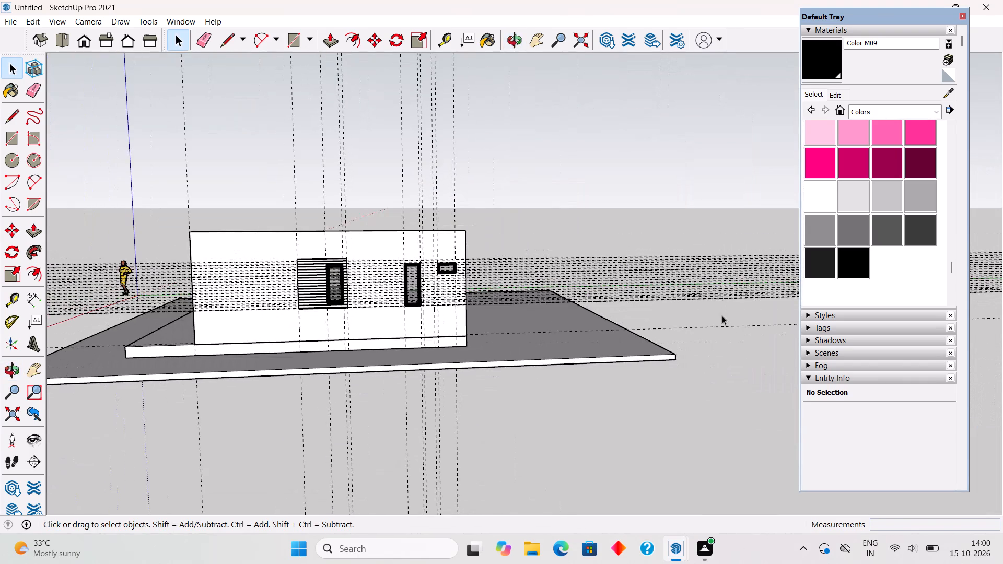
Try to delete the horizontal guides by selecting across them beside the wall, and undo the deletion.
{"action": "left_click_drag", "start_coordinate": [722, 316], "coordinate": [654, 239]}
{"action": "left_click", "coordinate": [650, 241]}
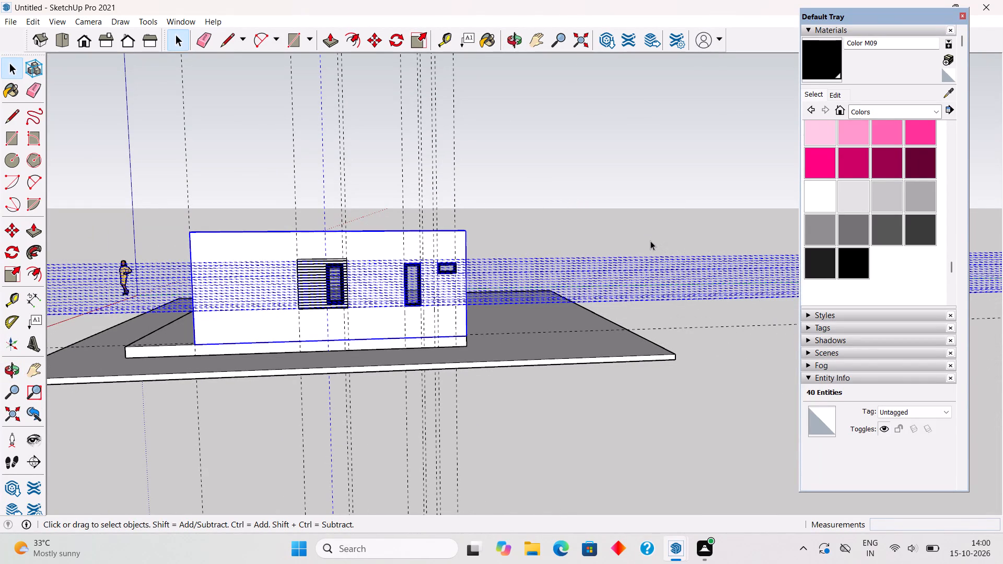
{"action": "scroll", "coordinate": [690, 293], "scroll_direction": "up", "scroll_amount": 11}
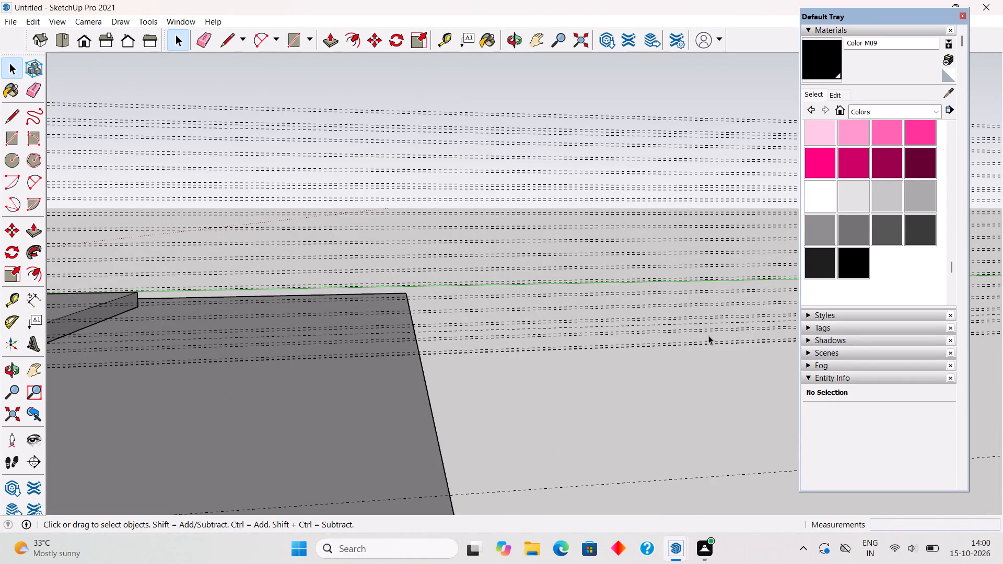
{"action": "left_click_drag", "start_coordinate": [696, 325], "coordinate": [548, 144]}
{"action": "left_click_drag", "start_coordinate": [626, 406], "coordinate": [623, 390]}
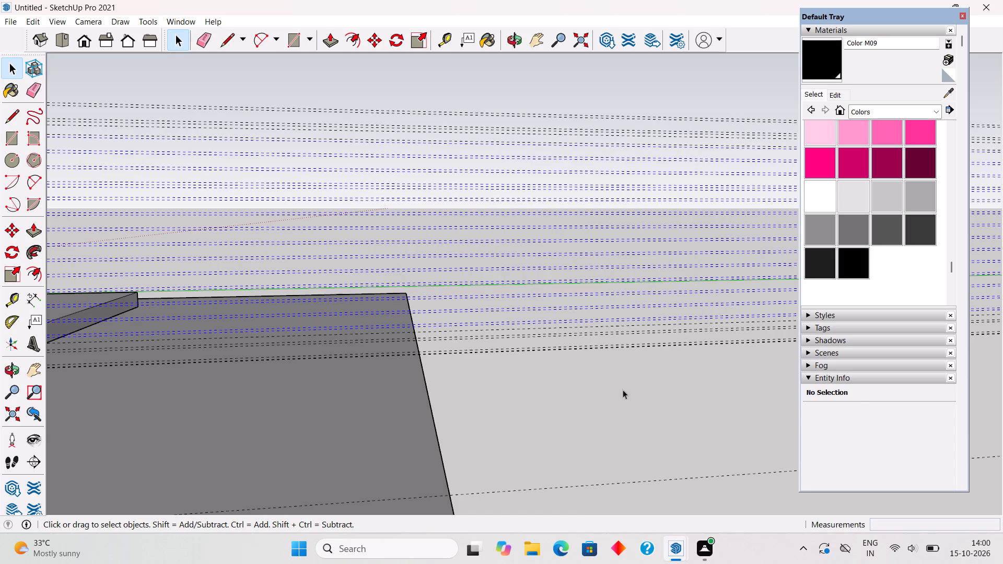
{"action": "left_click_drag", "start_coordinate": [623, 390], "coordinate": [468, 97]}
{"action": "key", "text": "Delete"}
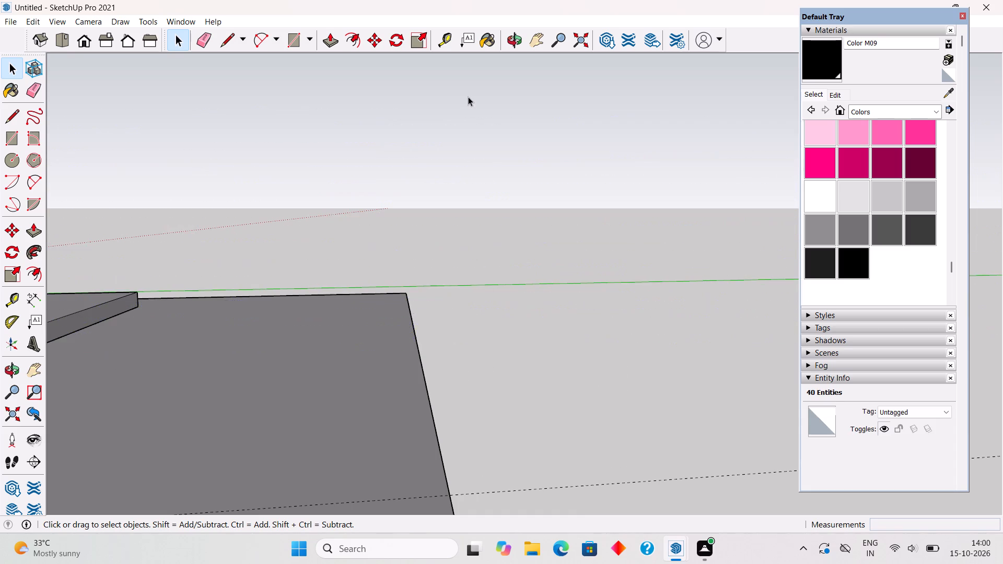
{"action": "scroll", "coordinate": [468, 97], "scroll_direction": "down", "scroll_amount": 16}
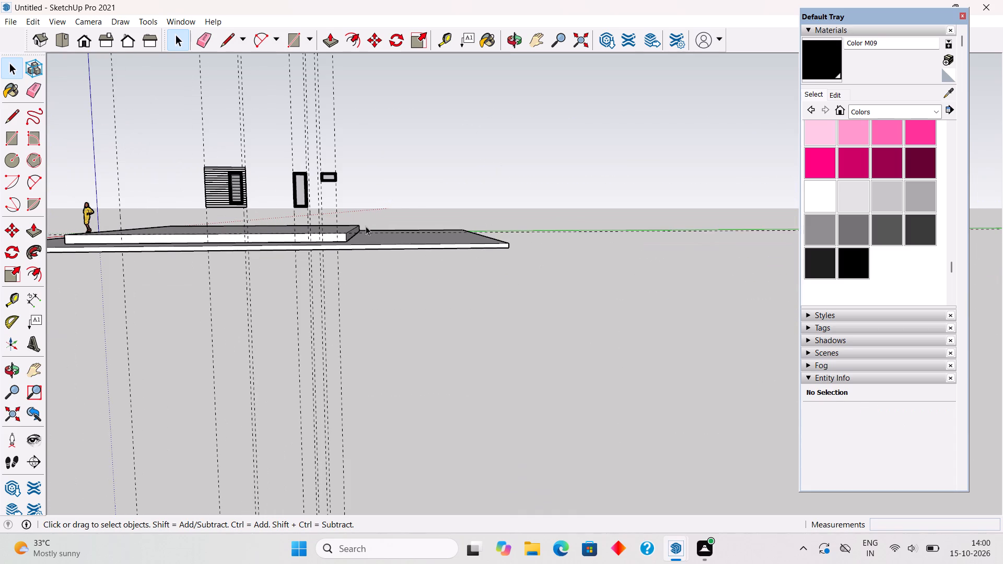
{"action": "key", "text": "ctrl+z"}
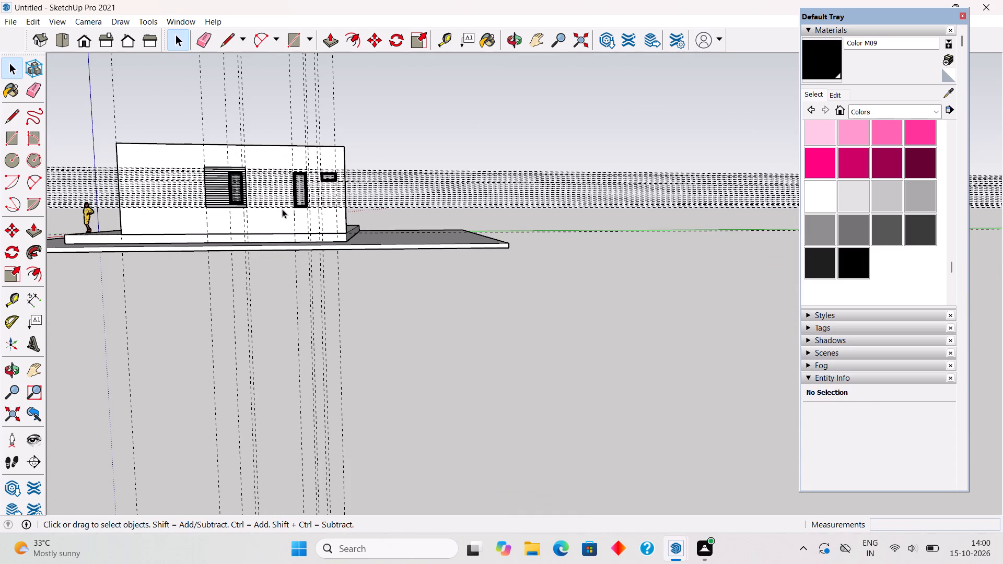
Delete all construction guides from the model.
{"action": "double_click", "coordinate": [282, 209]}
{"action": "middle_click_drag", "start_coordinate": [271, 175], "coordinate": [580, 264]}
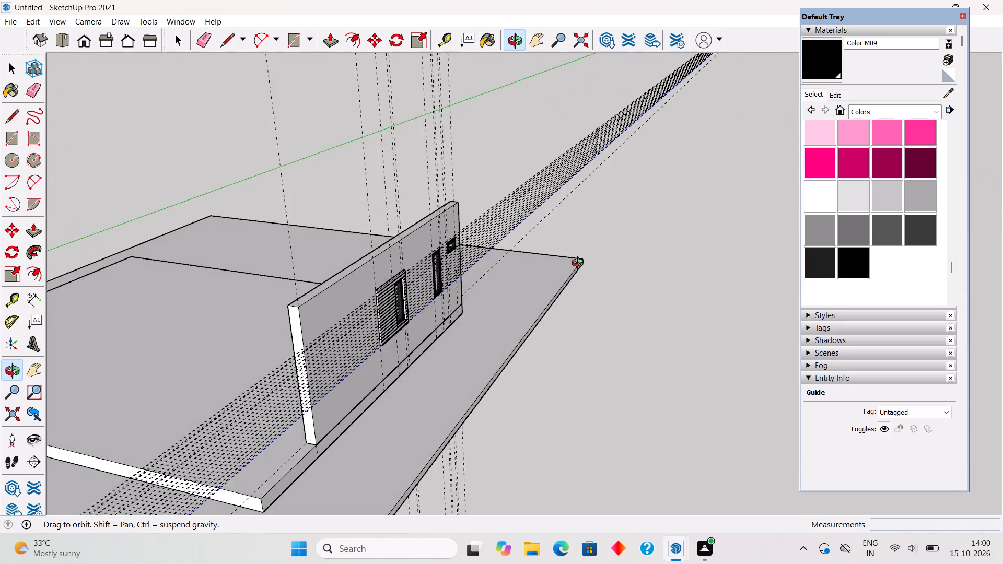
{"action": "middle_click_drag", "start_coordinate": [580, 264], "coordinate": [534, 280]}
{"action": "left_click", "coordinate": [38, 21]}
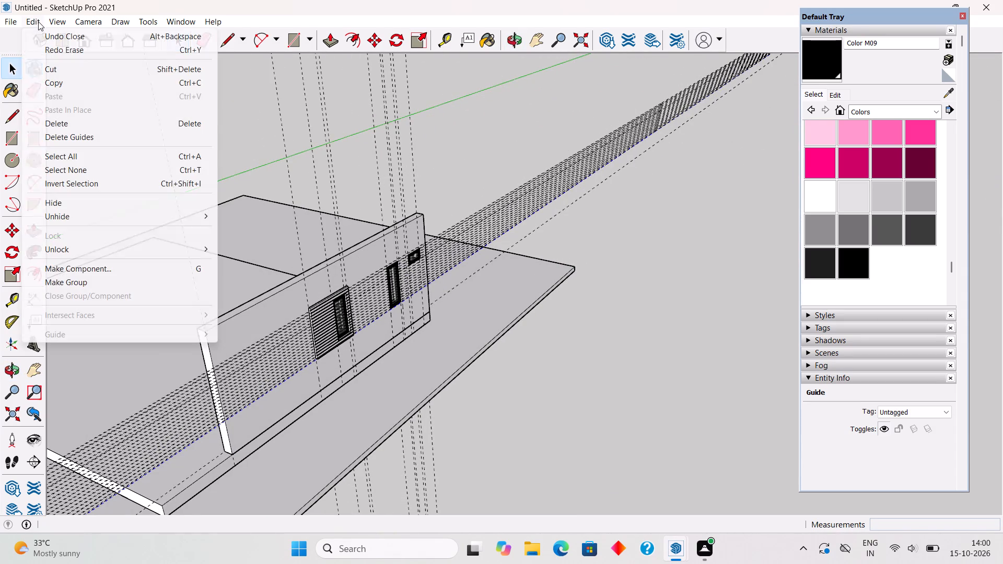
{"action": "left_click", "coordinate": [107, 140]}
{"action": "left_click", "coordinate": [219, 133]}
Examine the wall, its grooved window surround and the other windows from several angles.
{"action": "middle_click_drag", "start_coordinate": [393, 252], "coordinate": [353, 309]}
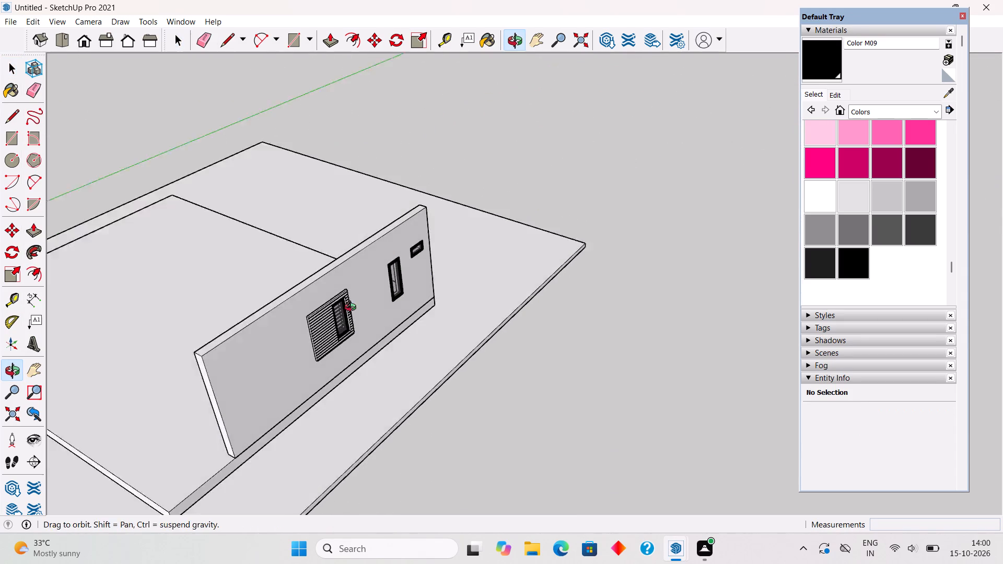
{"action": "middle_click_drag", "start_coordinate": [353, 309], "coordinate": [332, 289]}
{"action": "scroll", "coordinate": [330, 288], "scroll_direction": "down", "scroll_amount": 3}
{"action": "middle_click_drag", "start_coordinate": [364, 385], "coordinate": [143, 333]}
{"action": "scroll", "coordinate": [143, 331], "scroll_direction": "down", "scroll_amount": 4}
{"action": "scroll", "coordinate": [151, 271], "scroll_direction": "up", "scroll_amount": 12}
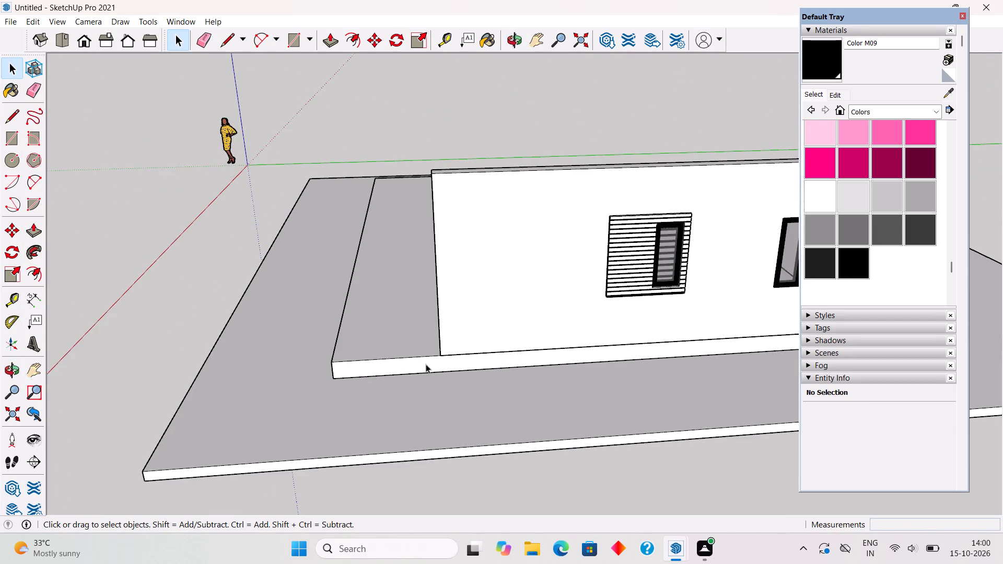
{"action": "middle_click_drag", "start_coordinate": [529, 499], "coordinate": [627, 562]}
{"action": "scroll", "coordinate": [627, 562], "scroll_direction": "down", "scroll_amount": 1}
{"action": "middle_click_drag", "start_coordinate": [561, 360], "coordinate": [519, 293]}
{"action": "scroll", "coordinate": [518, 292], "scroll_direction": "down", "scroll_amount": 3}
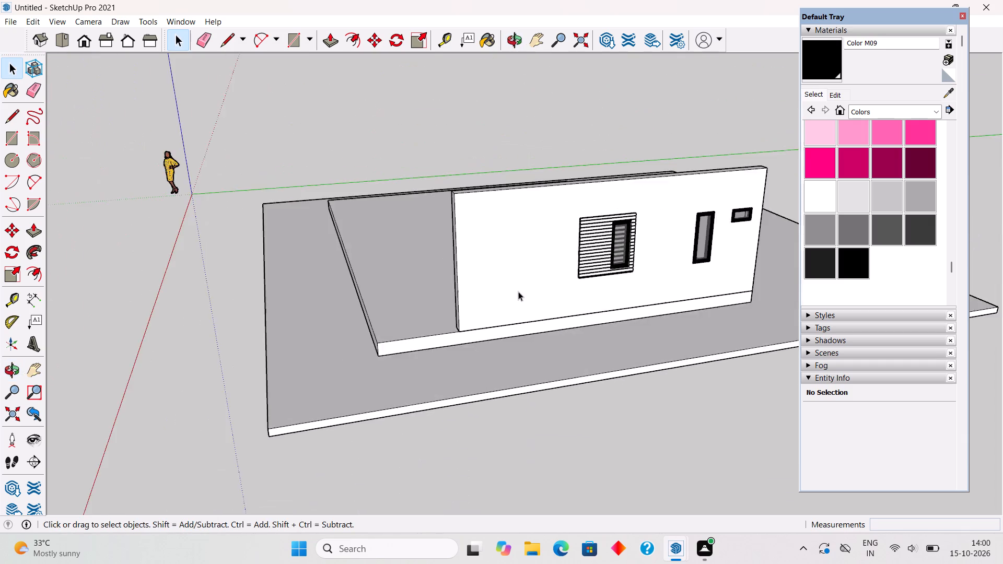
{"action": "scroll", "coordinate": [518, 291], "scroll_direction": "down", "scroll_amount": 5}
{"action": "middle_click_drag", "start_coordinate": [631, 362], "coordinate": [590, 218]}
{"action": "scroll", "coordinate": [590, 218], "scroll_direction": "up", "scroll_amount": 6}
{"action": "middle_click_drag", "start_coordinate": [566, 241], "coordinate": [424, 293]}
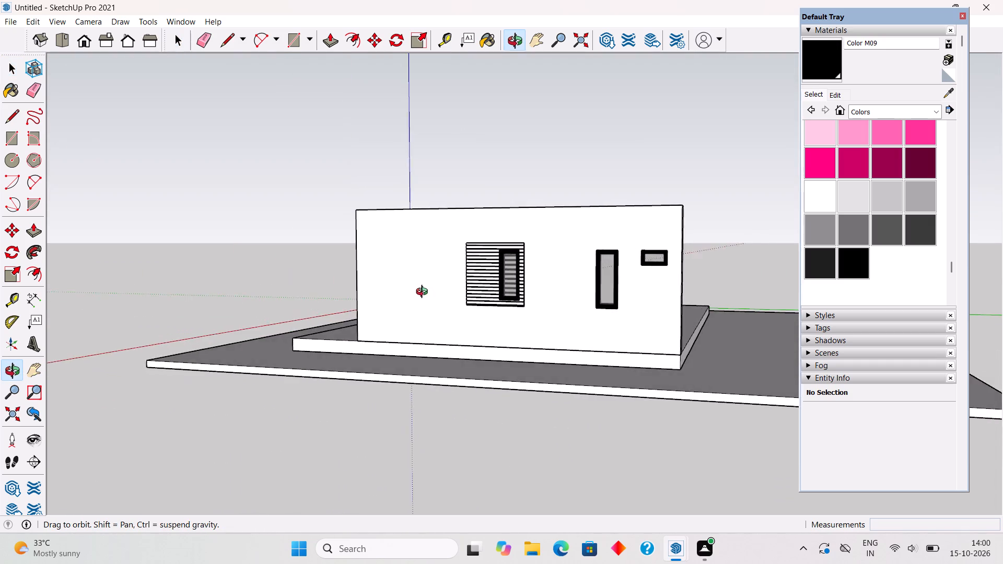
{"action": "middle_click_drag", "start_coordinate": [424, 293], "coordinate": [522, 357]}
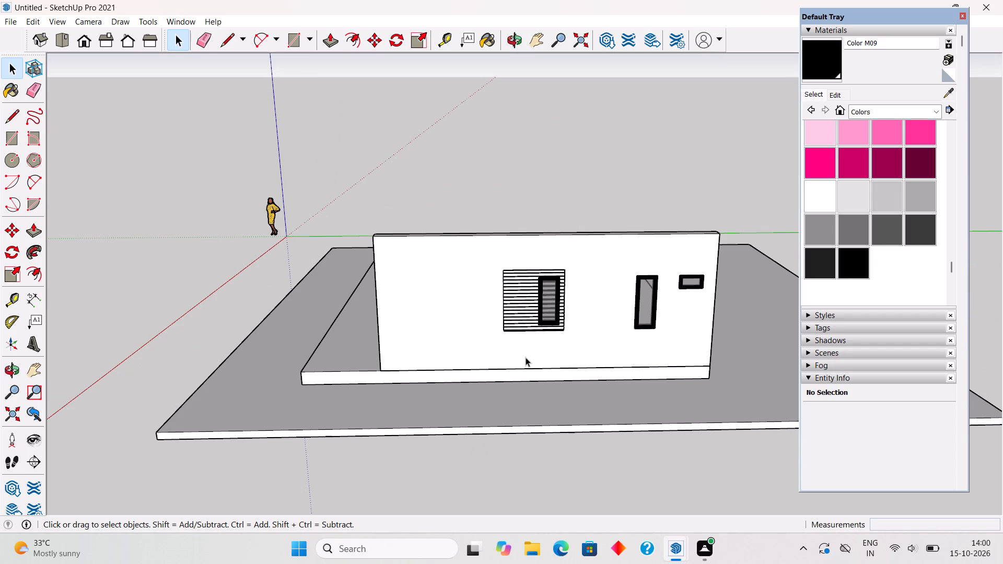
Hide everything in the model except the wall group by inverting the wall's selection.
{"action": "left_click", "coordinate": [418, 306]}
{"action": "right_click", "coordinate": [418, 306]}
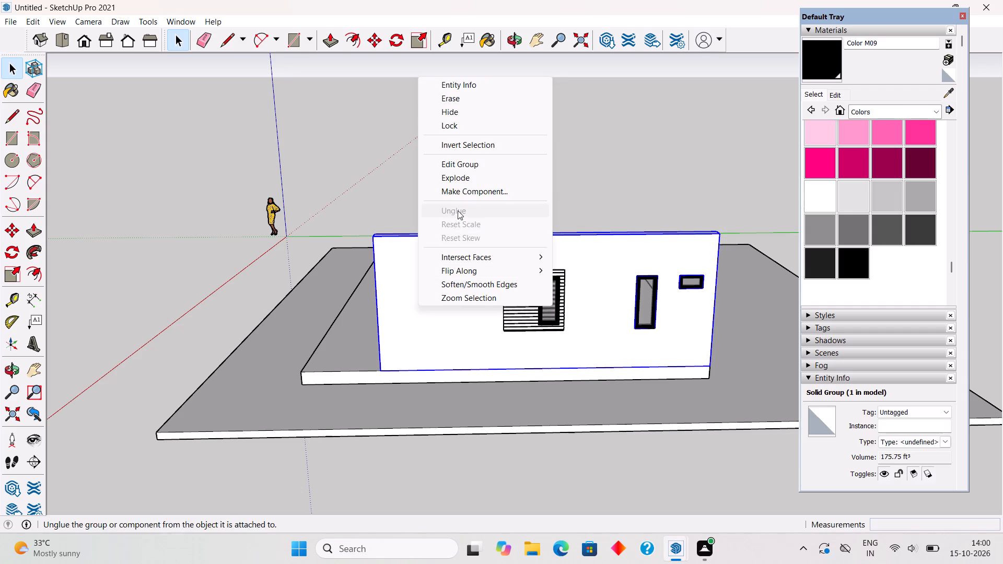
{"action": "left_click", "coordinate": [468, 144]}
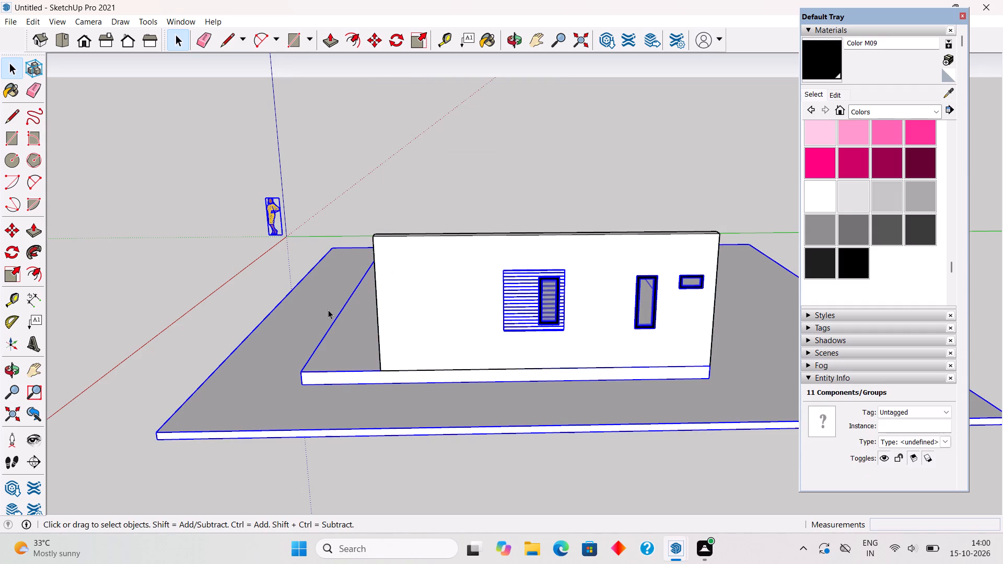
{"action": "right_click", "coordinate": [328, 310]}
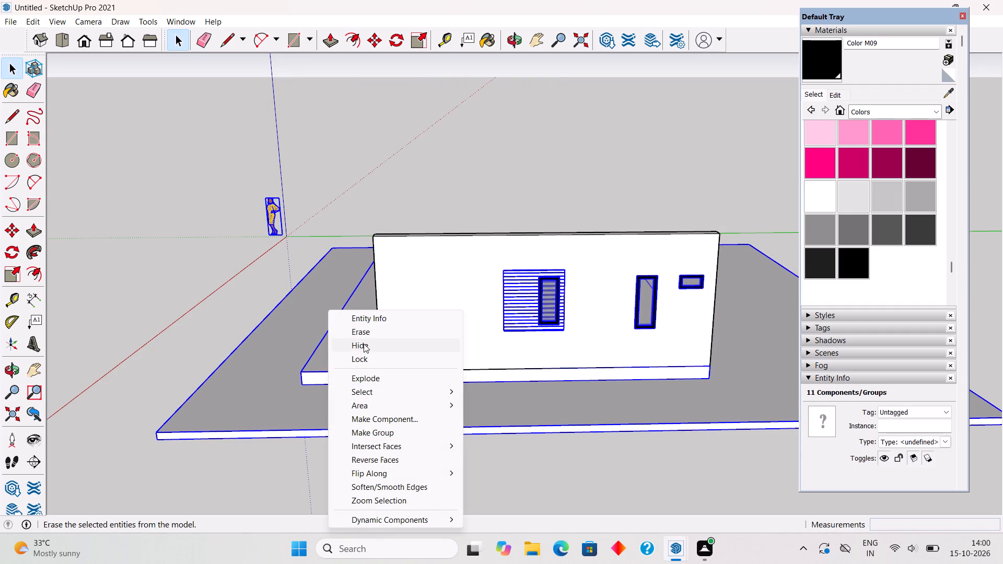
{"action": "left_click", "coordinate": [364, 344]}
Place a horizontal guide on the wall face 1.5' below its top edge.
{"action": "middle_click_drag", "start_coordinate": [676, 349], "coordinate": [680, 286]}
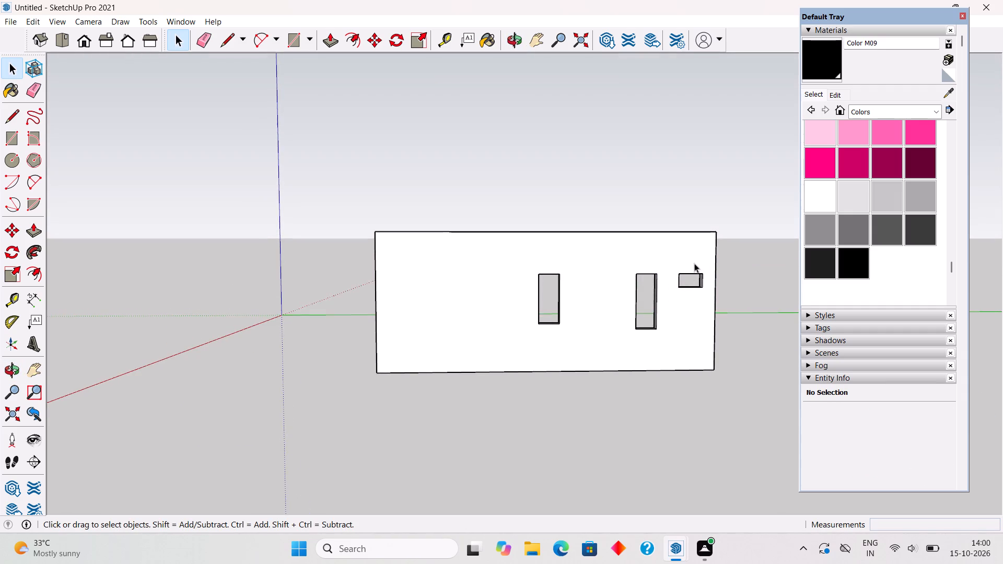
{"action": "scroll", "coordinate": [718, 271], "scroll_direction": "up", "scroll_amount": 3}
{"action": "key", "text": "t"}
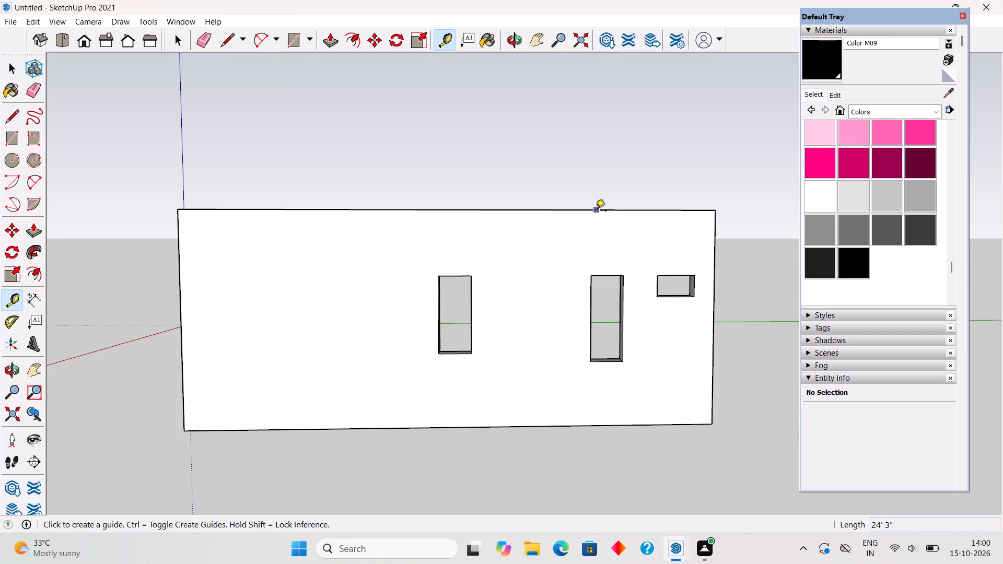
{"action": "left_click", "coordinate": [595, 211]}
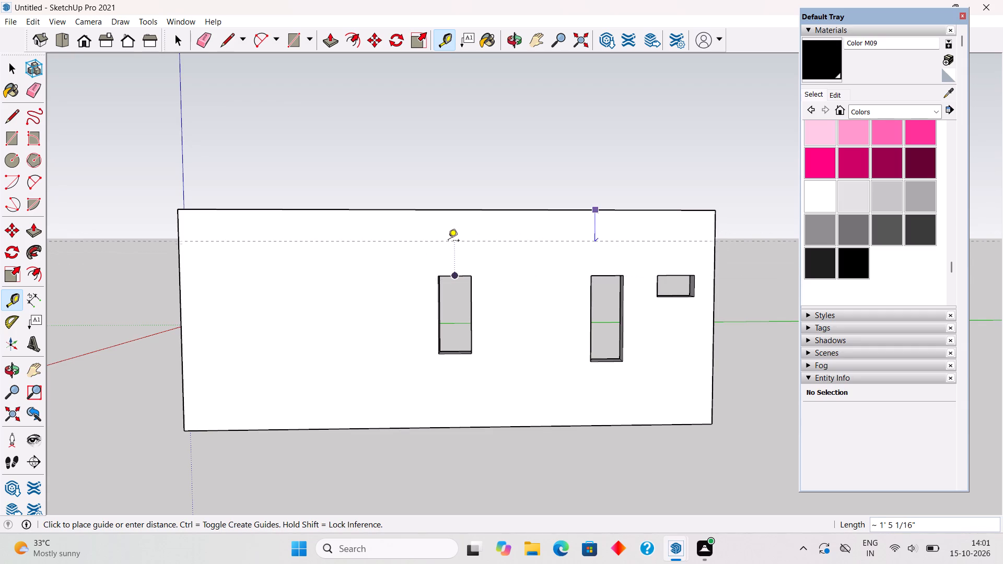
{"action": "type", "text": "1.5'"}
{"action": "key", "text": "Return"}
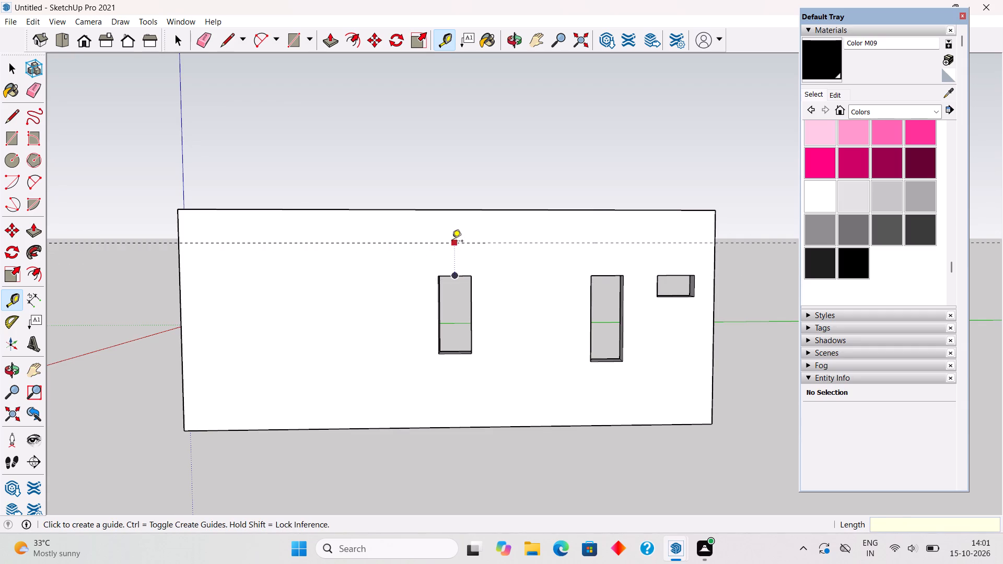
Add a second horizontal guide 1" below the first one on the wall.
{"action": "left_click", "coordinate": [452, 242]}
{"action": "scroll", "coordinate": [452, 255], "scroll_direction": "up", "scroll_amount": 1}
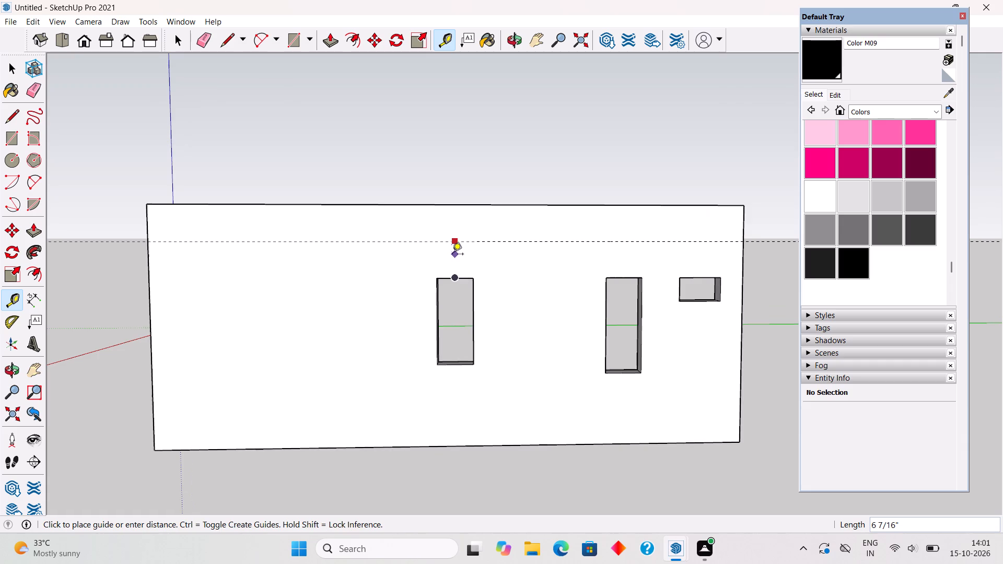
{"action": "key", "text": "t"}
{"action": "left_click", "coordinate": [487, 243]}
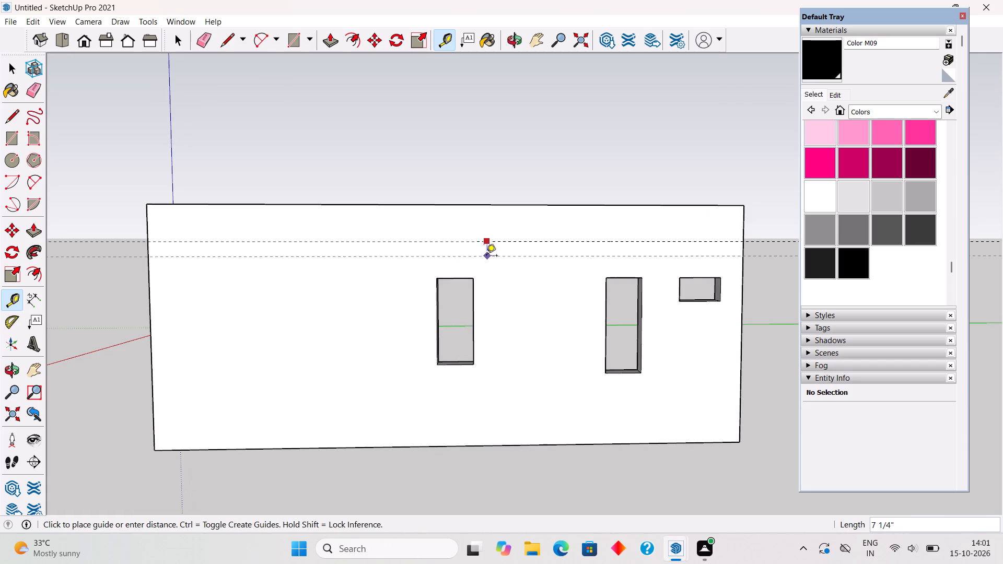
{"action": "type", "text": "1\""}
{"action": "key", "text": "Return"}
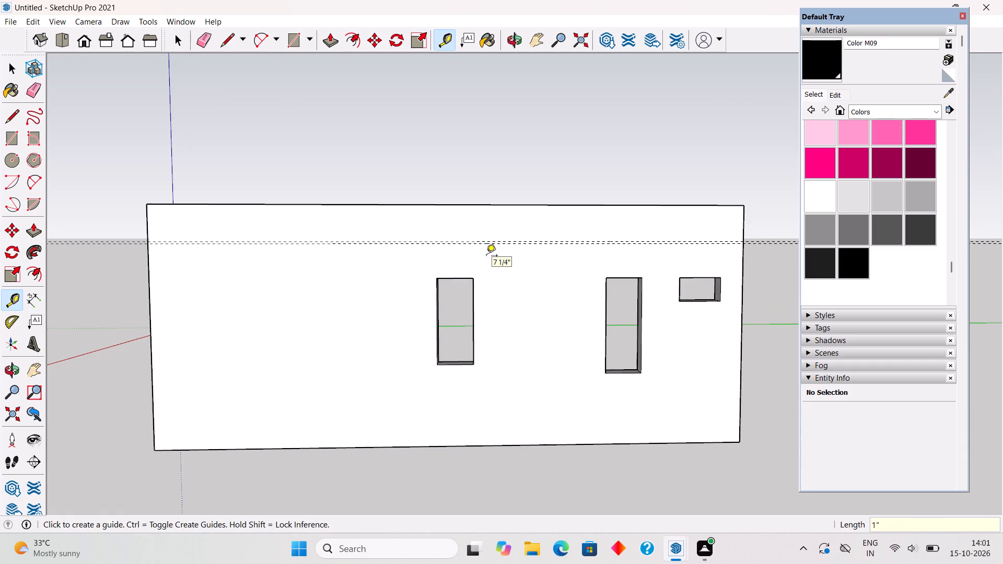
Copy the two horizontal guides 1.6' down the wall face.
{"action": "scroll", "coordinate": [486, 256], "scroll_direction": "up", "scroll_amount": 10}
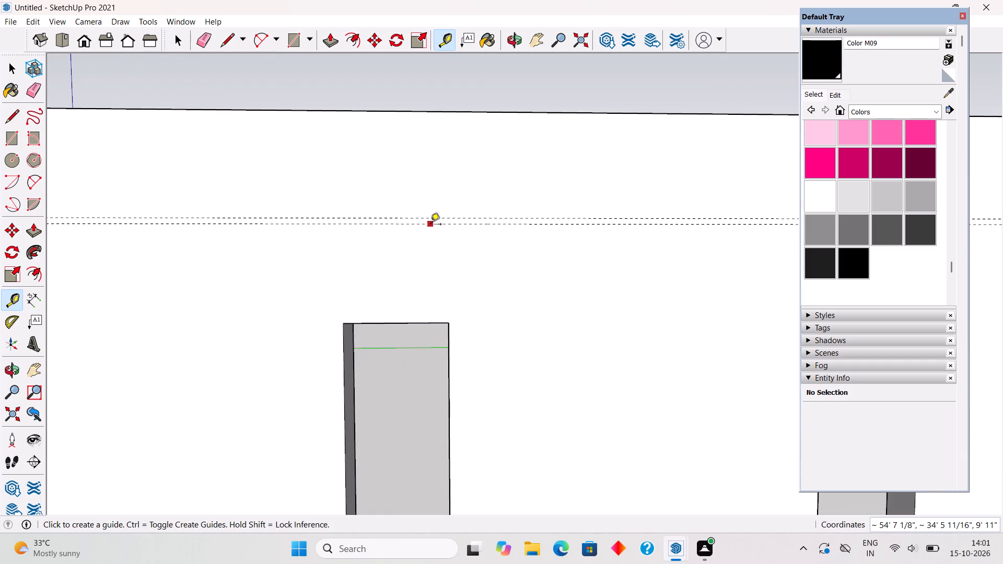
{"action": "key", "text": "space"}
{"action": "key", "text": "r"}
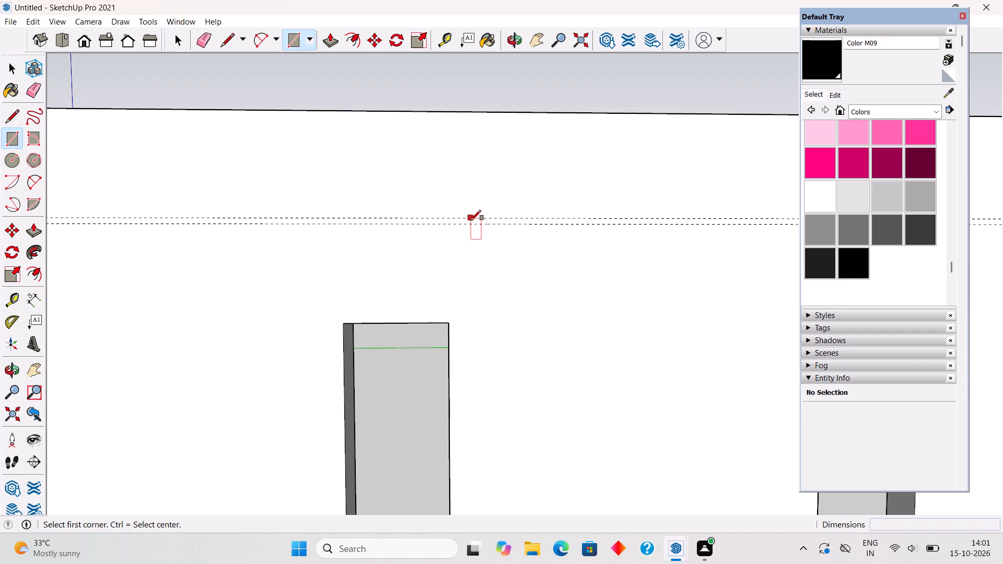
{"action": "key", "text": "space"}
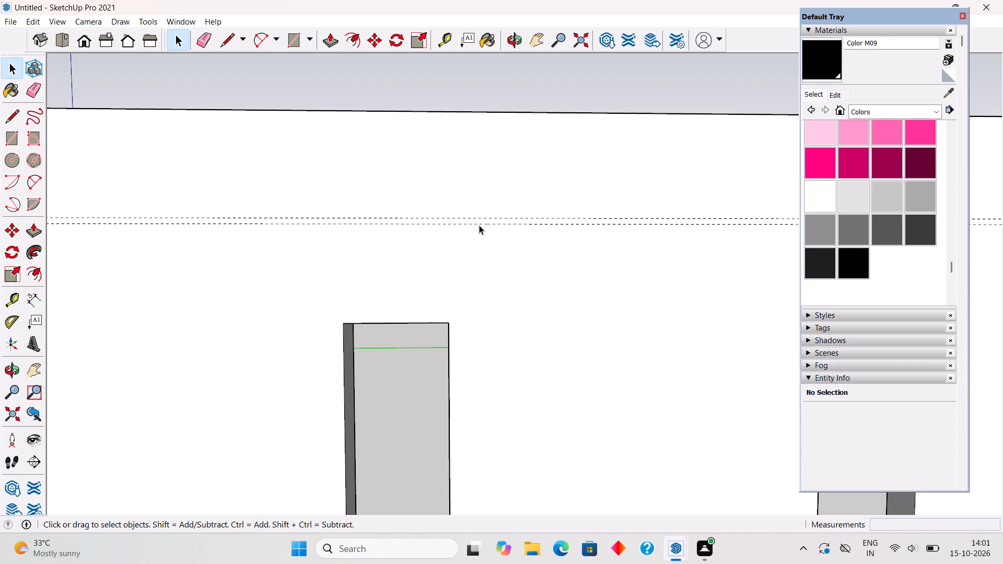
{"action": "left_click", "coordinate": [480, 217]}
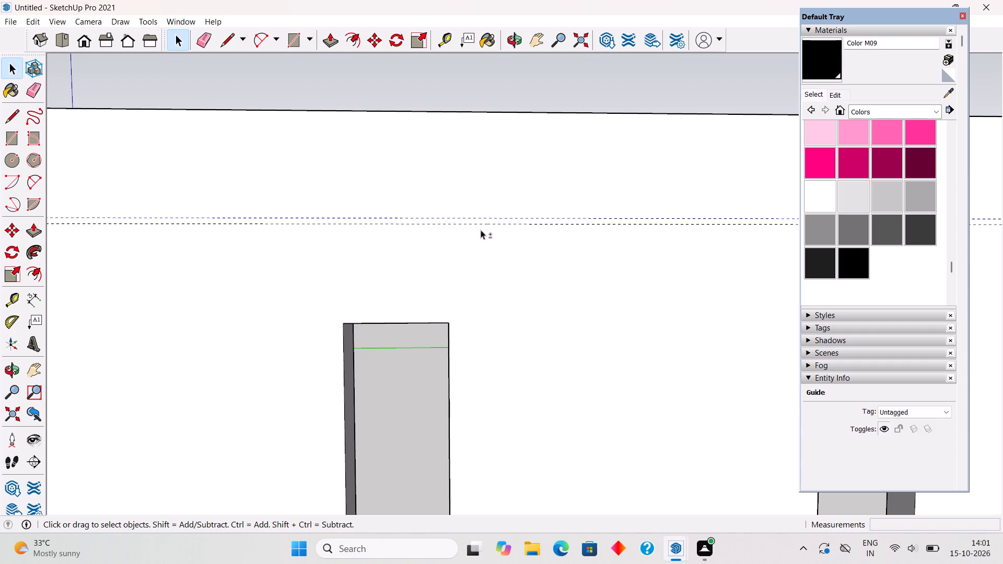
{"action": "left_click", "coordinate": [481, 224], "text": "shift"}
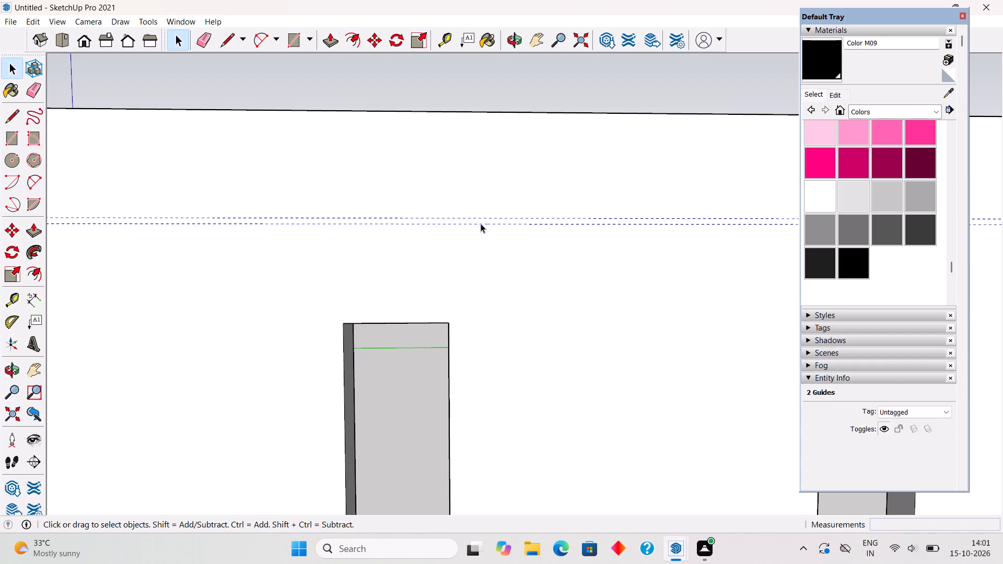
{"action": "key", "text": "m"}
{"action": "left_click", "coordinate": [481, 224]}
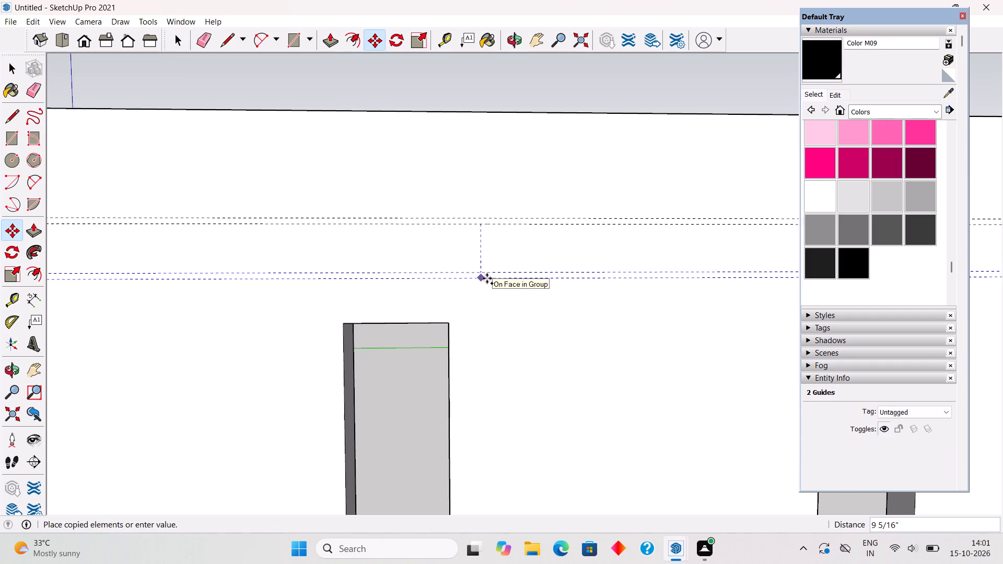
{"action": "scroll", "coordinate": [487, 278], "scroll_direction": "down", "scroll_amount": 7}
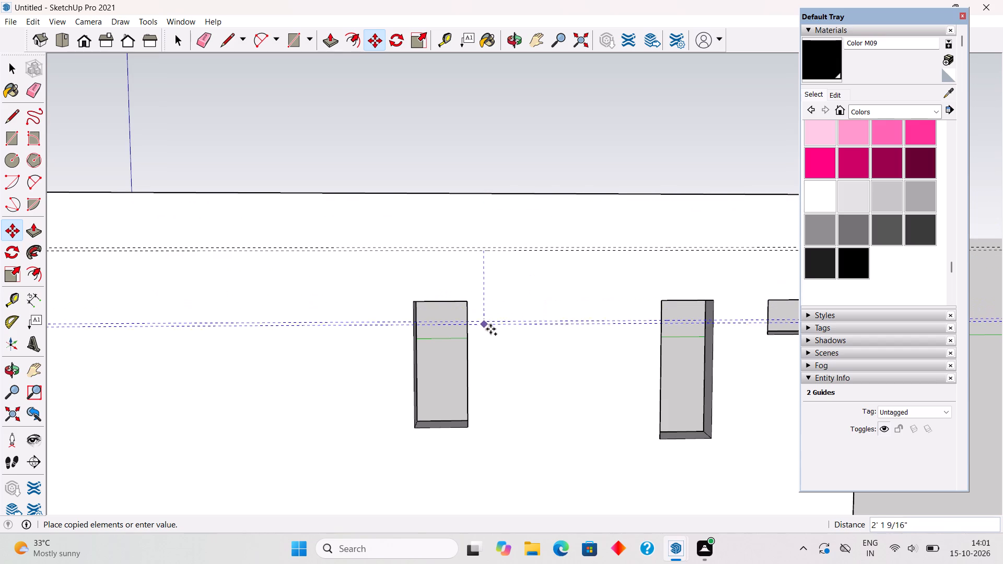
{"action": "type", "text": "1."}
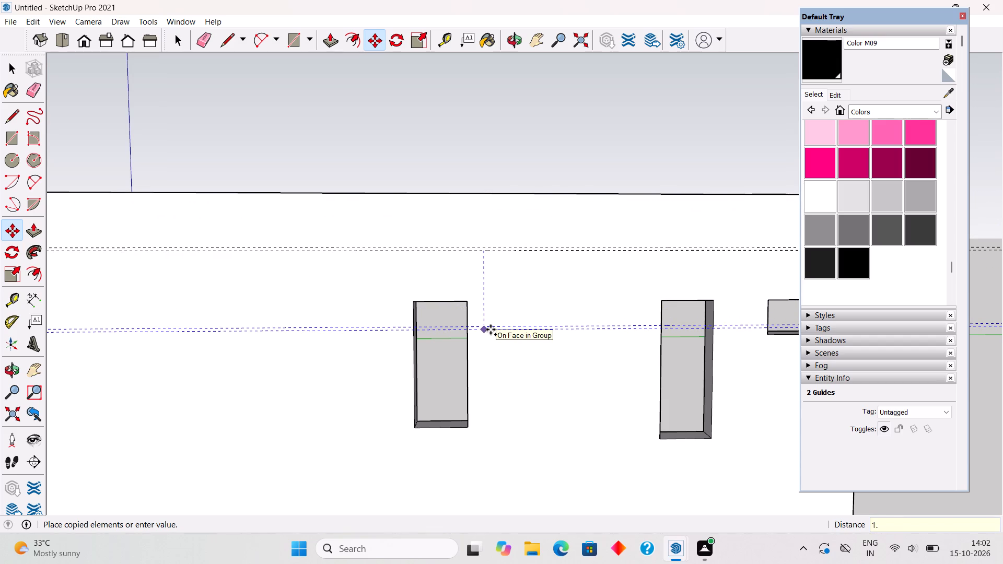
{"action": "key", "text": "6"}
{"action": "key", "text": "apostrophe"}
{"action": "key", "text": "Return"}
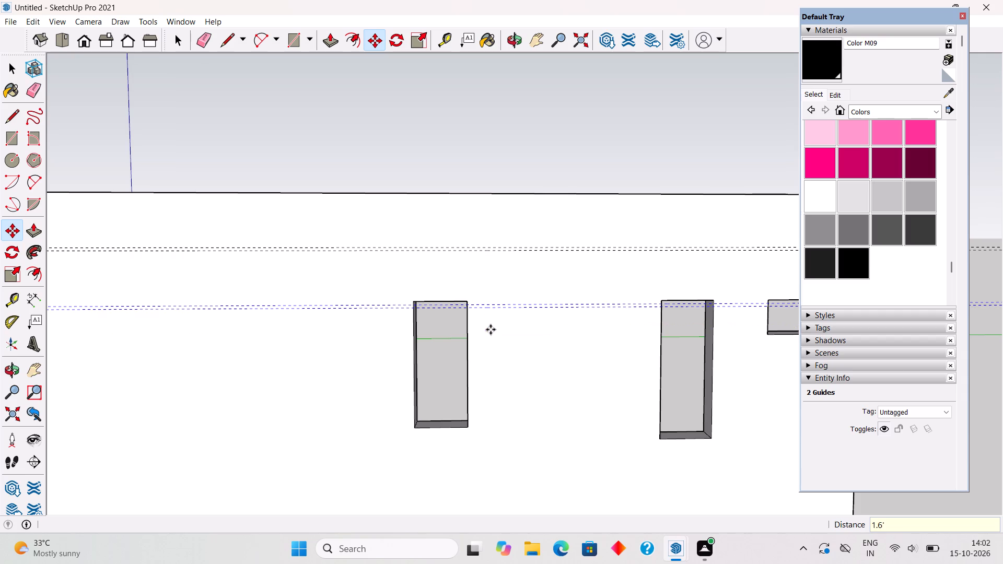
Repeat the guide-pair copy 15 times down the wall at the same spacing.
{"action": "key", "text": "x"}
{"action": "type", "text": "15"}
{"action": "key", "text": "Return"}
{"action": "scroll", "coordinate": [491, 330], "scroll_direction": "down", "scroll_amount": 8}
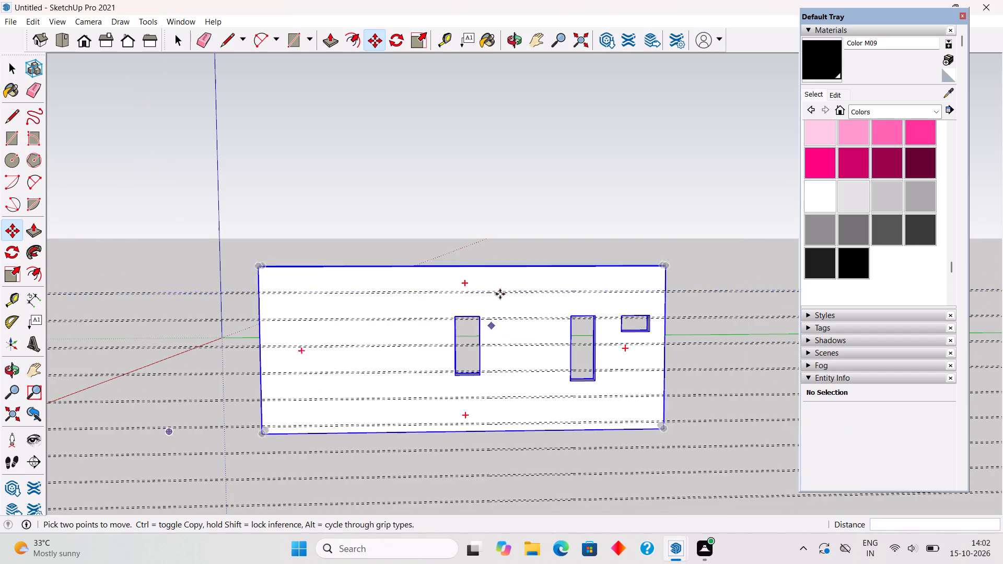
{"action": "key", "text": "space"}
Delete all the surplus guides that lie below the bottom edge of the wall.
{"action": "scroll", "coordinate": [541, 332], "scroll_direction": "down", "scroll_amount": 3}
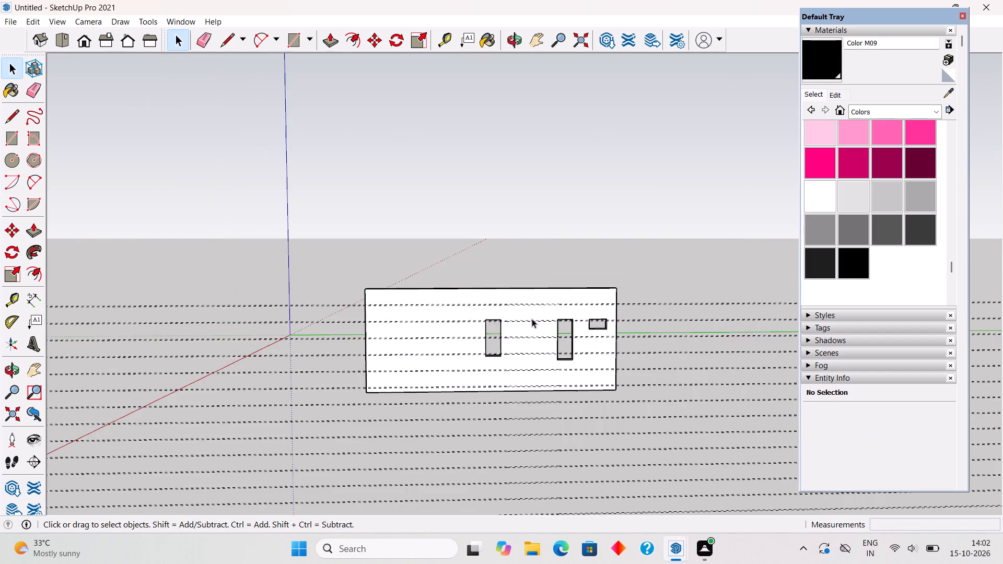
{"action": "scroll", "coordinate": [532, 319], "scroll_direction": "down", "scroll_amount": 7}
{"action": "left_click_drag", "start_coordinate": [598, 446], "coordinate": [575, 407]}
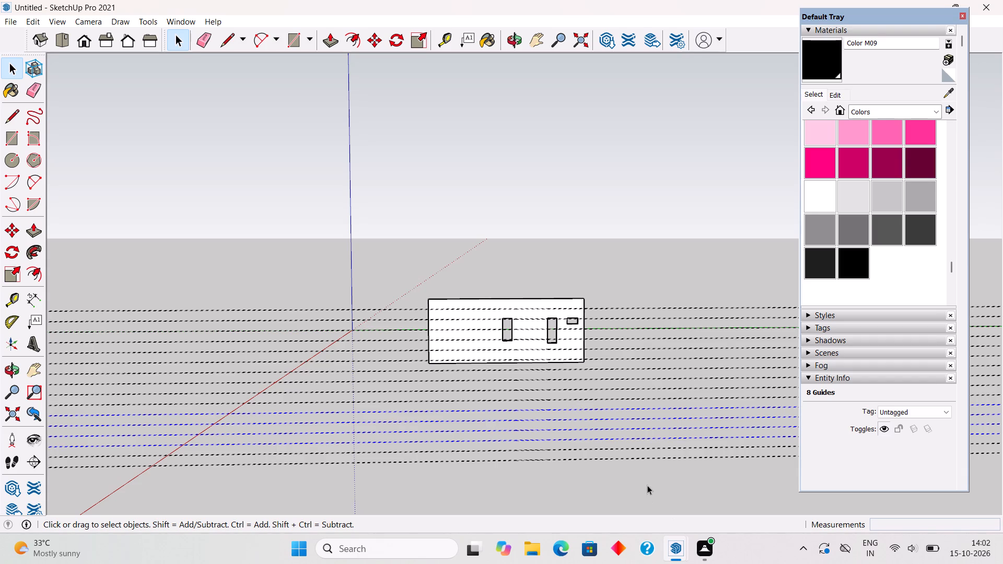
{"action": "left_click_drag", "start_coordinate": [647, 484], "coordinate": [554, 366]}
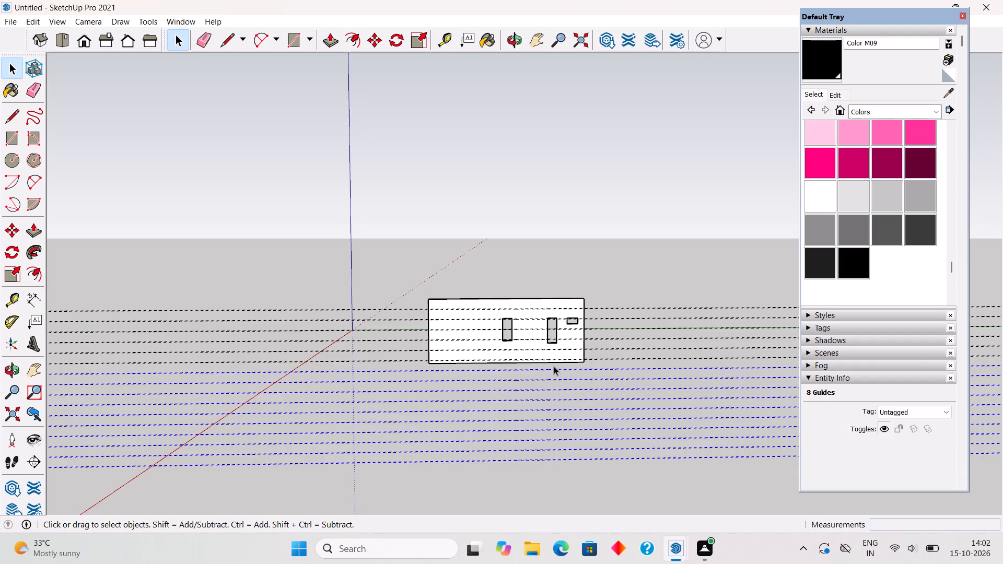
{"action": "key", "text": "Delete"}
Open the wall group for editing and draw a rectangle between the topmost pair of guides across the wall's full width.
{"action": "scroll", "coordinate": [444, 349], "scroll_direction": "up", "scroll_amount": 7}
{"action": "scroll", "coordinate": [494, 339], "scroll_direction": "up", "scroll_amount": 3}
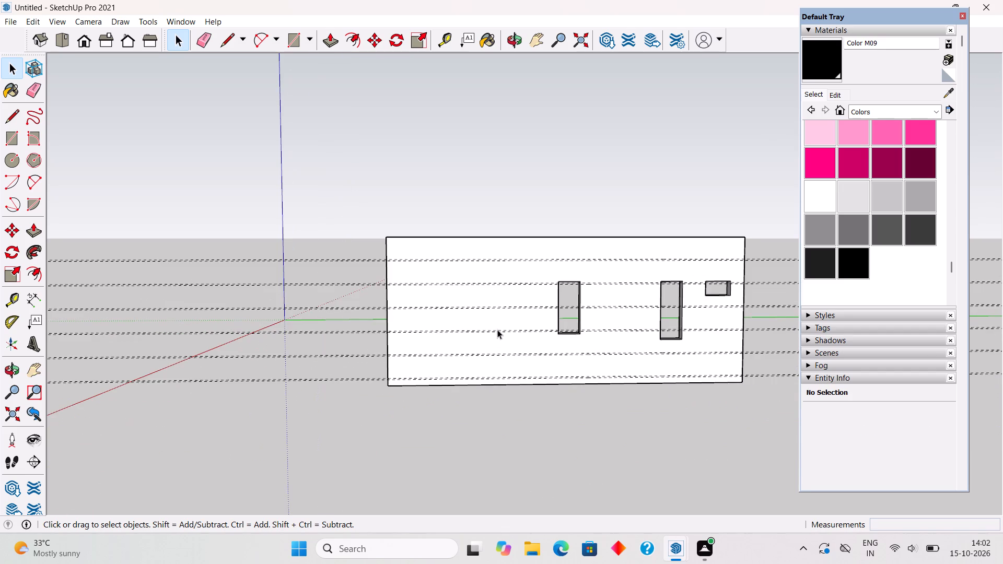
{"action": "triple_click", "coordinate": [498, 315]}
{"action": "scroll", "coordinate": [876, 191], "scroll_direction": "up", "scroll_amount": 4}
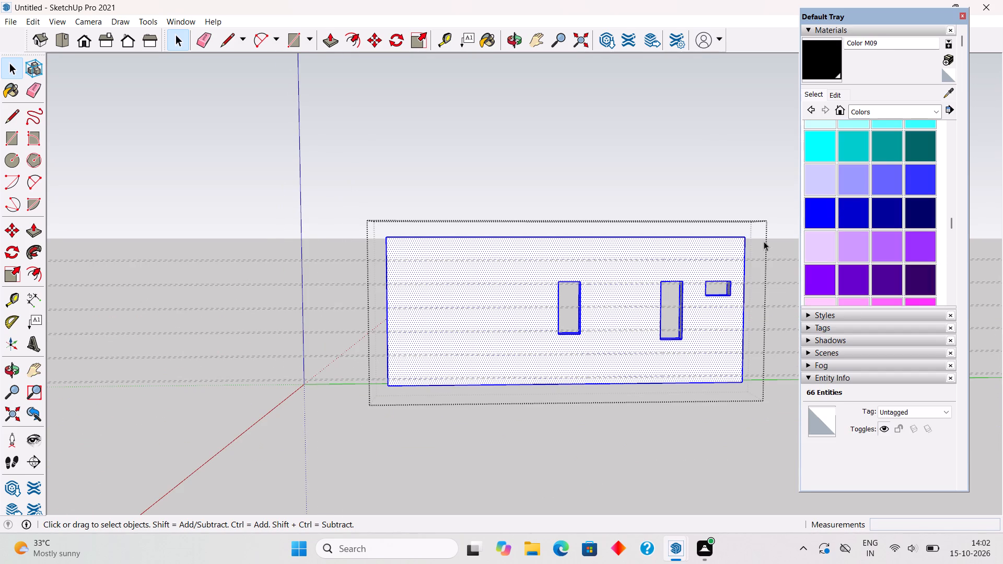
{"action": "scroll", "coordinate": [763, 243], "scroll_direction": "up", "scroll_amount": 8}
{"action": "scroll", "coordinate": [748, 259], "scroll_direction": "down", "scroll_amount": 2}
{"action": "key", "text": "r"}
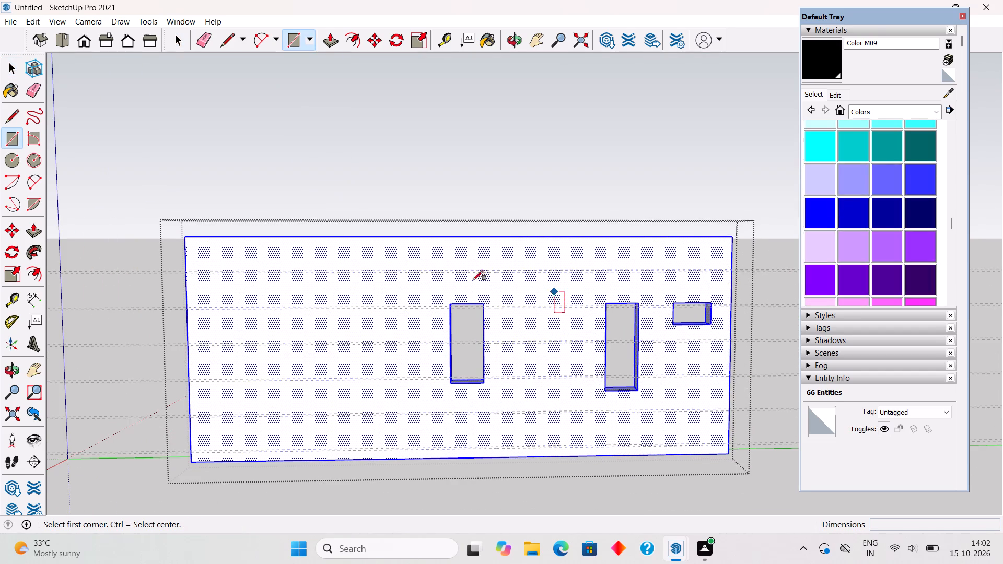
{"action": "scroll", "coordinate": [121, 275], "scroll_direction": "up", "scroll_amount": 13}
{"action": "scroll", "coordinate": [219, 263], "scroll_direction": "up", "scroll_amount": 4}
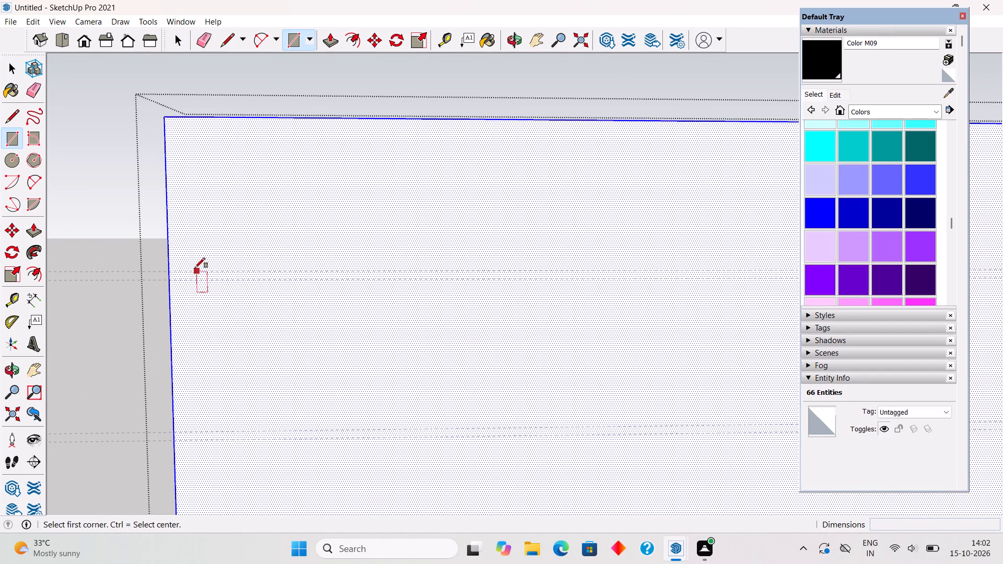
{"action": "left_click", "coordinate": [170, 268]}
{"action": "scroll", "coordinate": [170, 268], "scroll_direction": "down", "scroll_amount": 4}
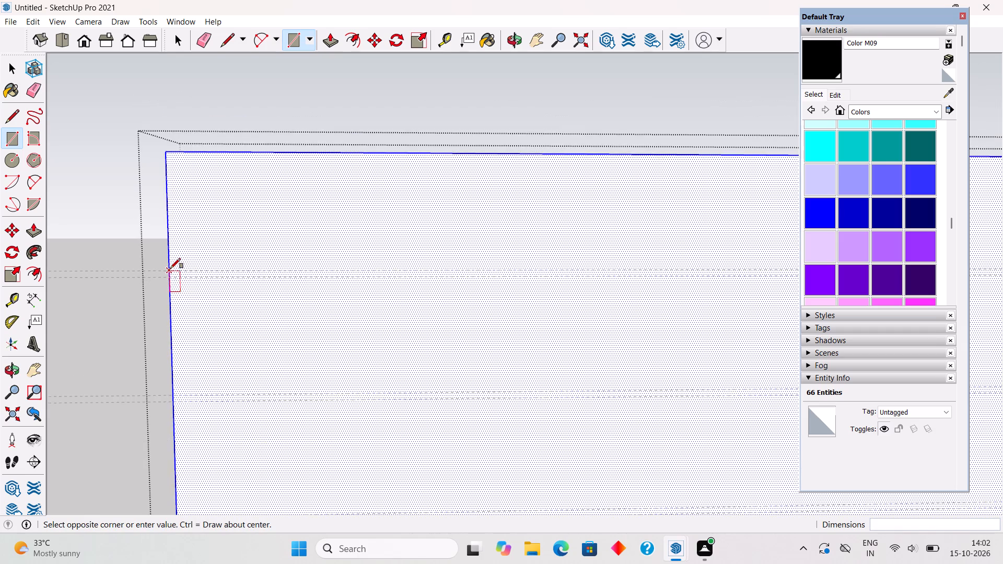
{"action": "scroll", "coordinate": [170, 268], "scroll_direction": "down", "scroll_amount": 14}
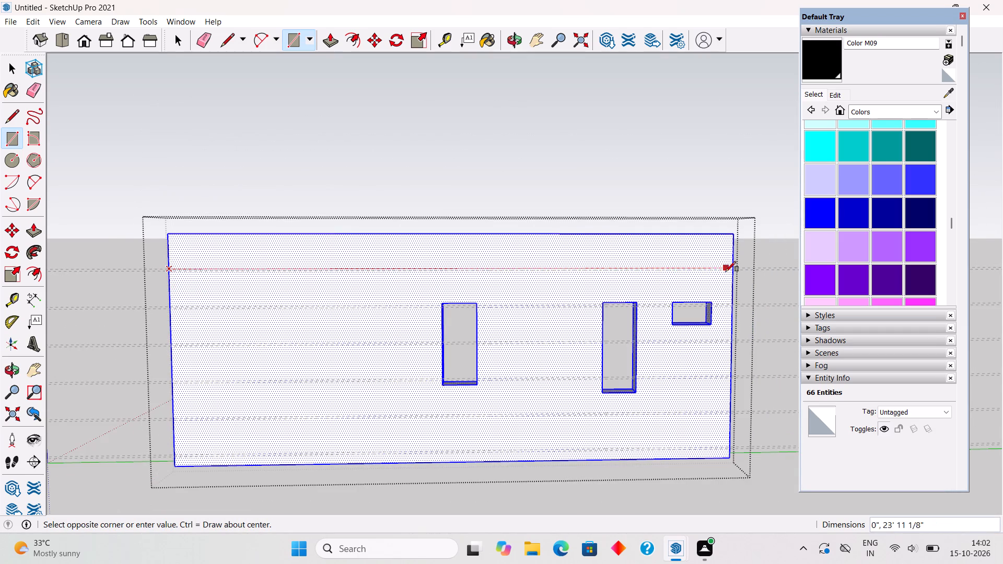
{"action": "scroll", "coordinate": [726, 272], "scroll_direction": "up", "scroll_amount": 8}
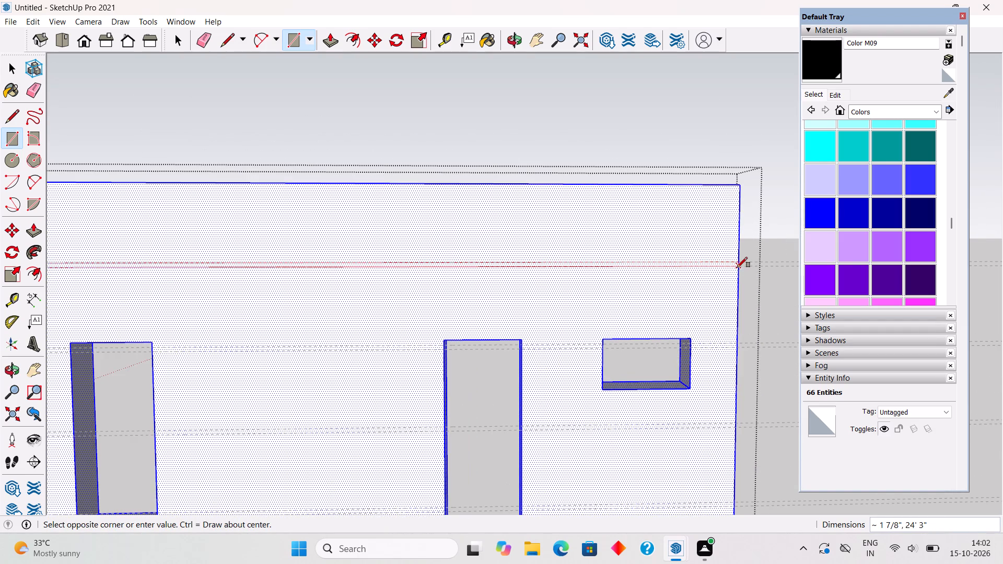
{"action": "left_click", "coordinate": [739, 265]}
Draw a thin rectangle between the second pair of guides, from the wall's left edge to the first tall window opening.
{"action": "scroll", "coordinate": [739, 265], "scroll_direction": "down", "scroll_amount": 10}
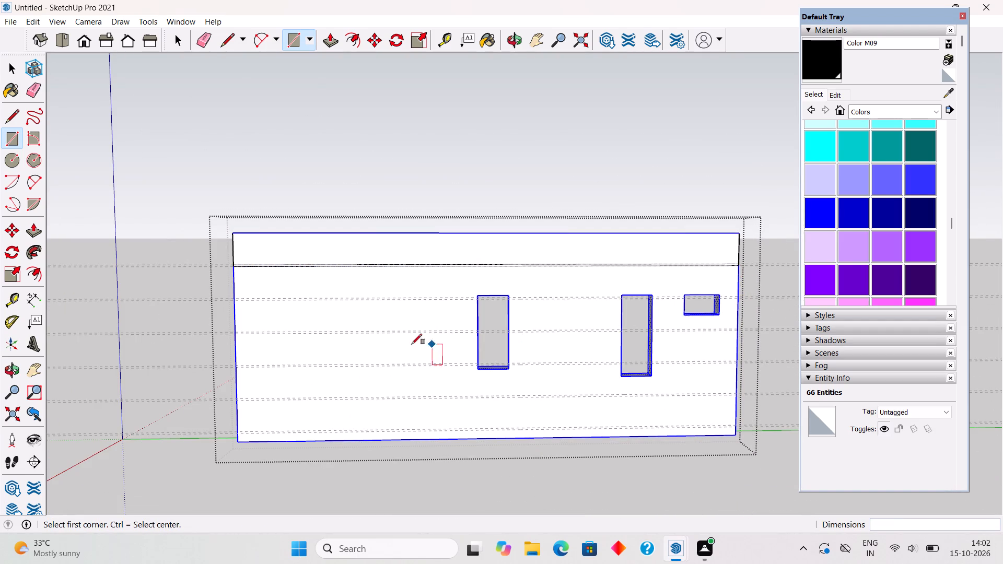
{"action": "scroll", "coordinate": [216, 315], "scroll_direction": "up", "scroll_amount": 5}
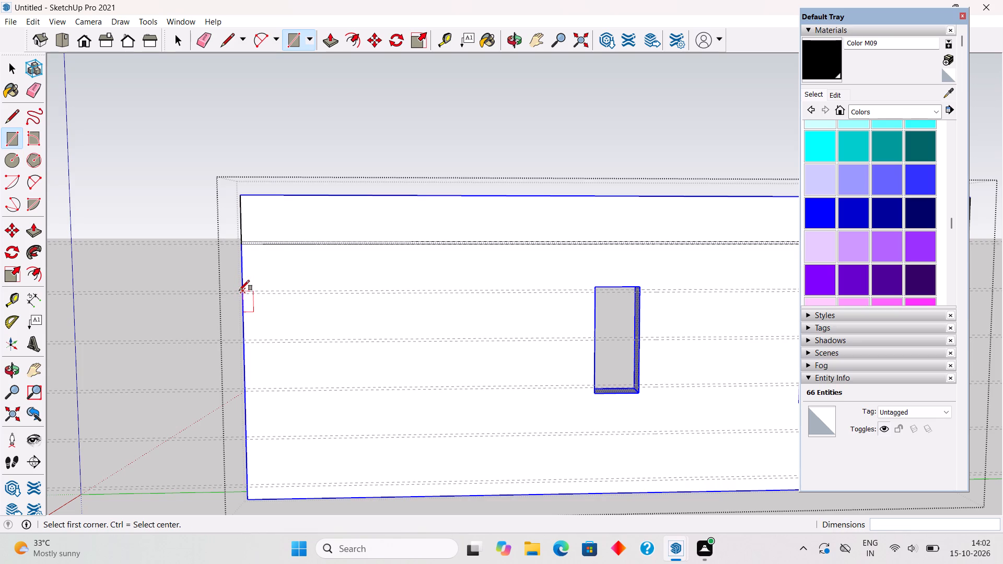
{"action": "scroll", "coordinate": [243, 288], "scroll_direction": "up", "scroll_amount": 11}
{"action": "left_click", "coordinate": [240, 298]}
{"action": "scroll", "coordinate": [240, 298], "scroll_direction": "down", "scroll_amount": 5}
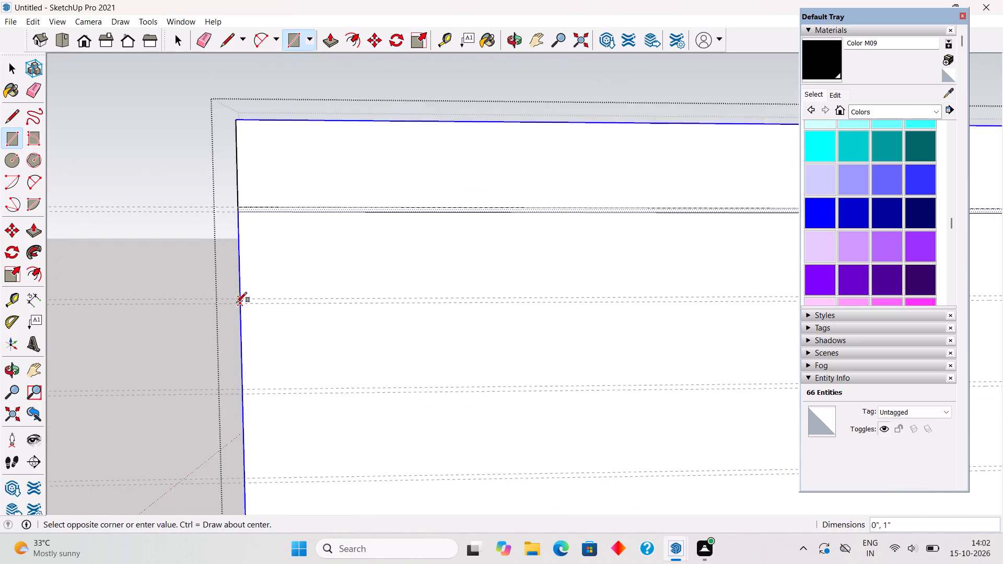
{"action": "scroll", "coordinate": [237, 302], "scroll_direction": "down", "scroll_amount": 11}
{"action": "scroll", "coordinate": [565, 309], "scroll_direction": "up", "scroll_amount": 14}
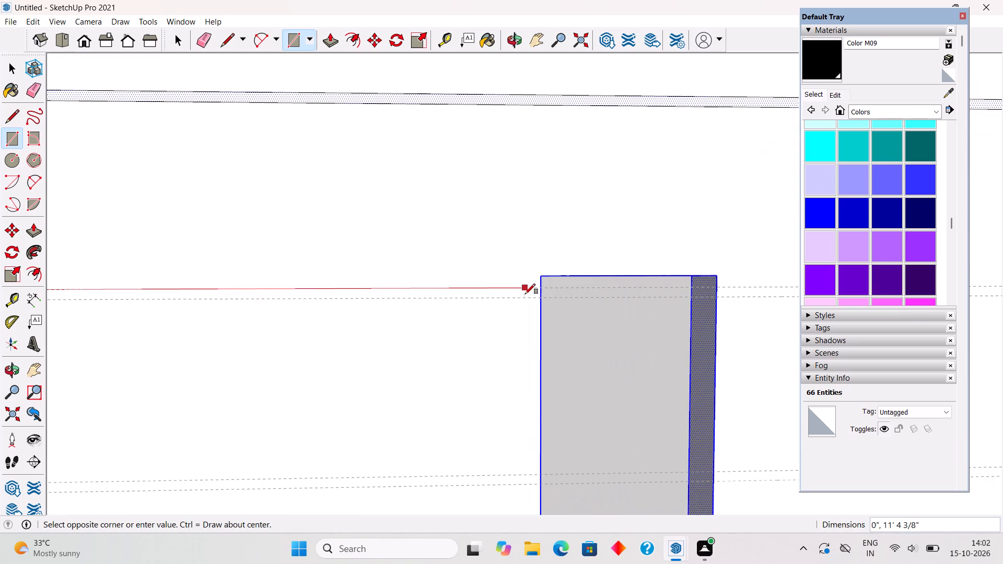
{"action": "left_click", "coordinate": [539, 298]}
Draw a 1" by 5' 6" rectangle between the second pair of guides, spanning the gap between the two tall window openings.
{"action": "scroll", "coordinate": [530, 297], "scroll_direction": "down", "scroll_amount": 10}
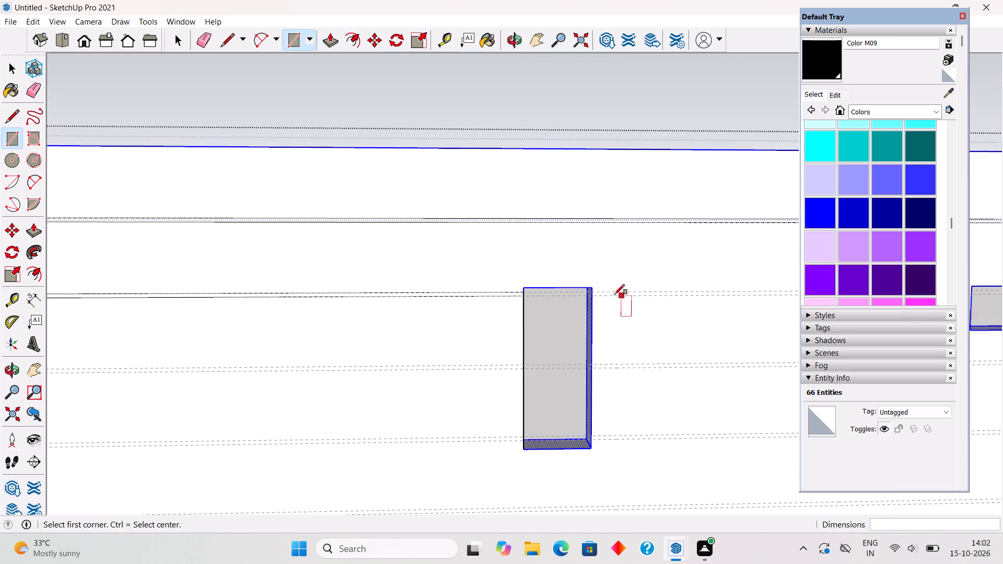
{"action": "scroll", "coordinate": [606, 295], "scroll_direction": "up", "scroll_amount": 4}
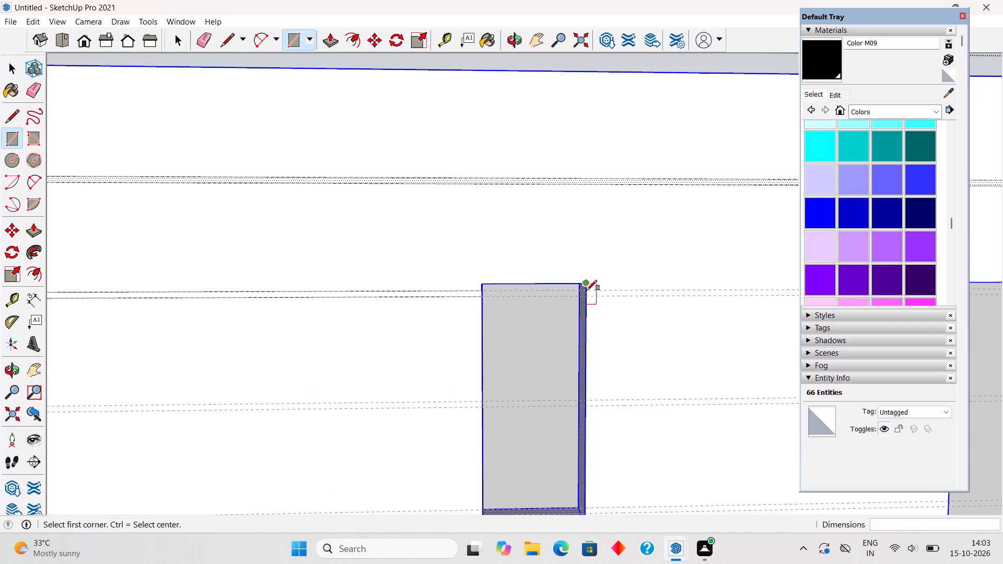
{"action": "scroll", "coordinate": [587, 293], "scroll_direction": "up", "scroll_amount": 4}
{"action": "left_click", "coordinate": [587, 293]}
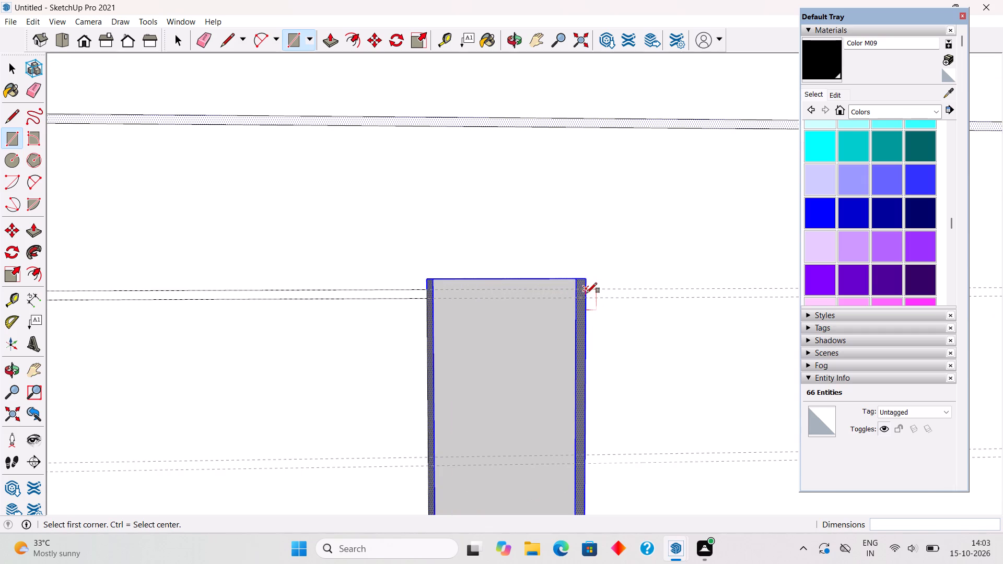
{"action": "scroll", "coordinate": [587, 293], "scroll_direction": "down", "scroll_amount": 5}
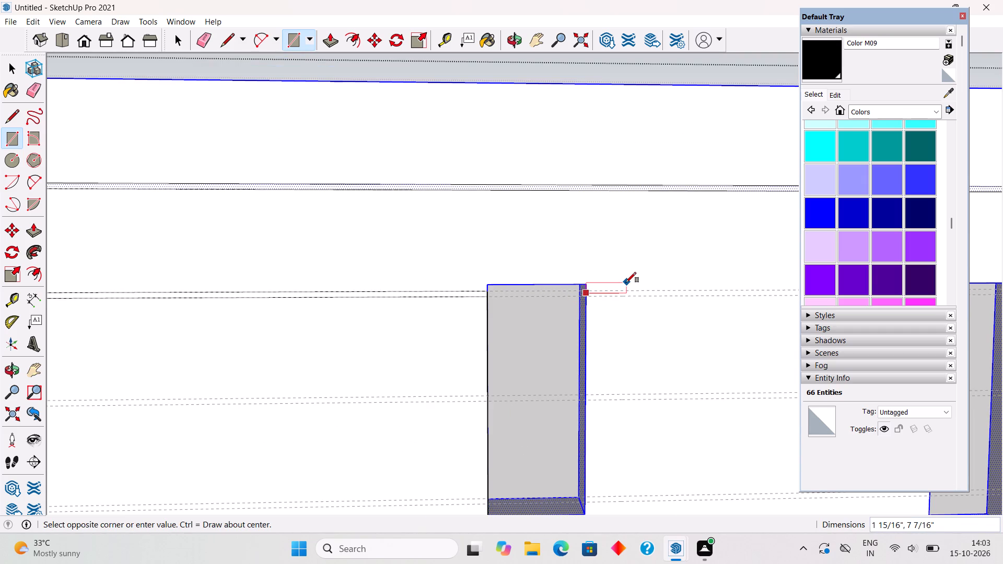
{"action": "key", "text": "r"}
{"action": "scroll", "coordinate": [595, 290], "scroll_direction": "up", "scroll_amount": 4}
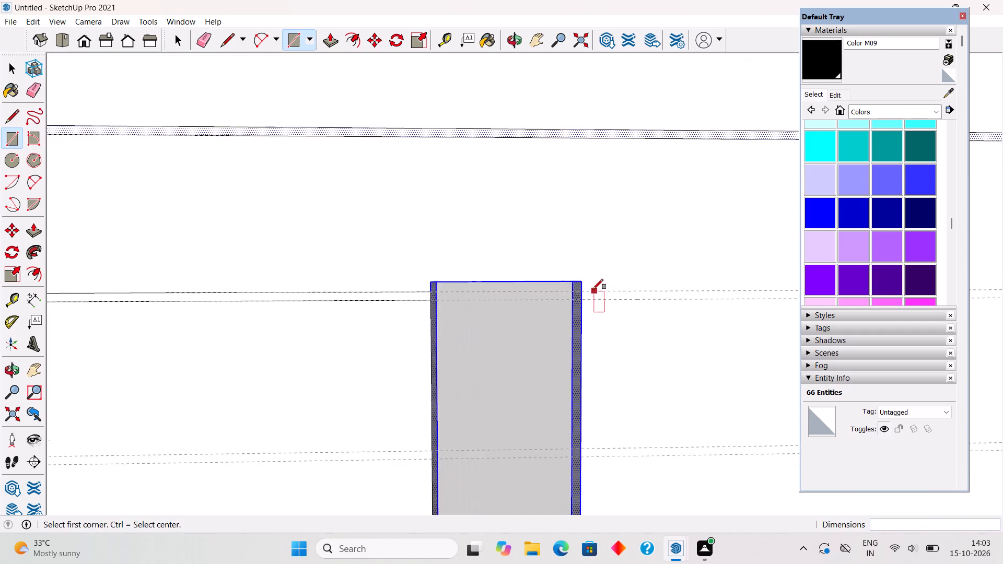
{"action": "scroll", "coordinate": [591, 289], "scroll_direction": "up", "scroll_amount": 4}
{"action": "left_click", "coordinate": [579, 292]}
{"action": "scroll", "coordinate": [574, 288], "scroll_direction": "down", "scroll_amount": 16}
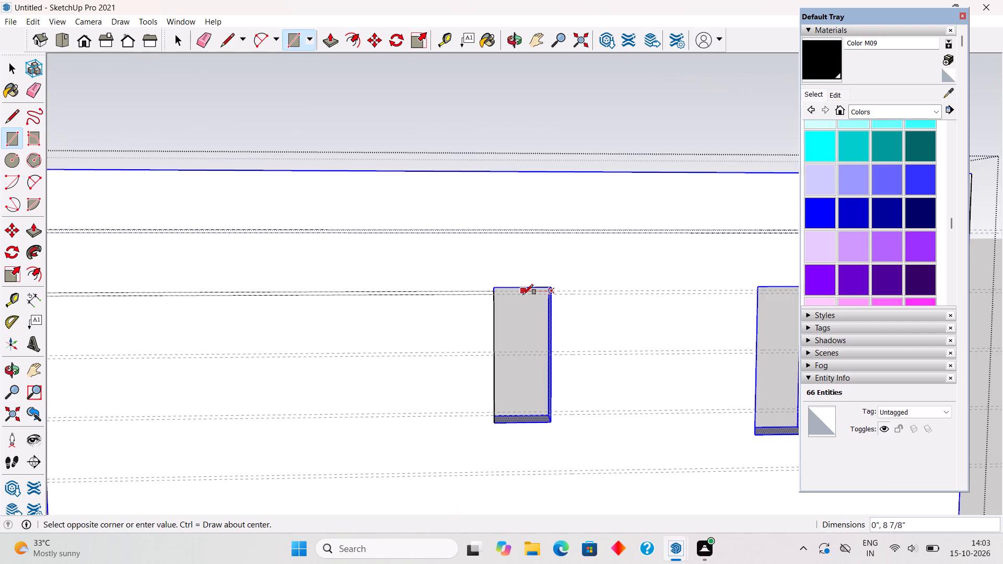
{"action": "scroll", "coordinate": [769, 303], "scroll_direction": "up", "scroll_amount": 10}
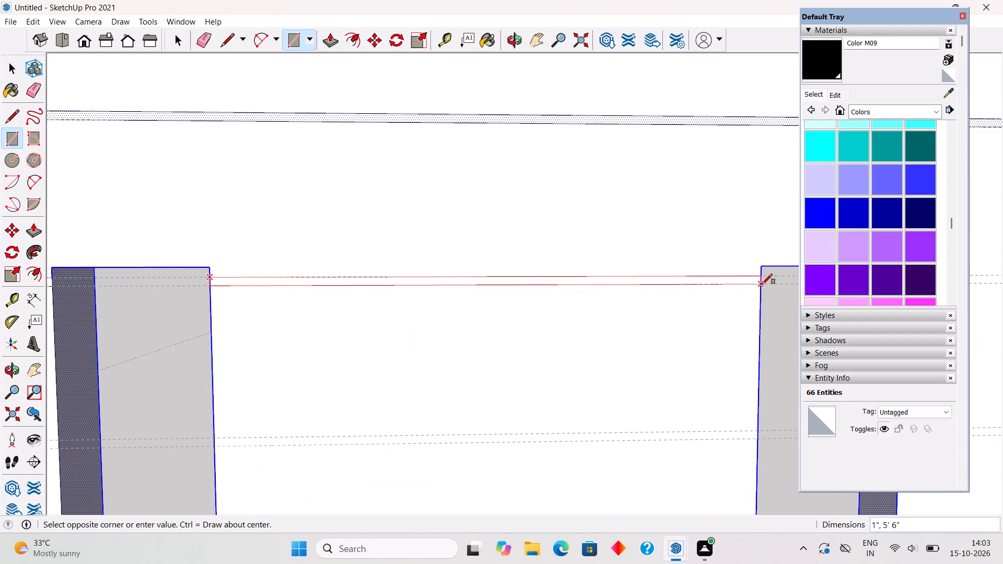
{"action": "left_click", "coordinate": [762, 284]}
{"action": "scroll", "coordinate": [611, 286], "scroll_direction": "down", "scroll_amount": 16}
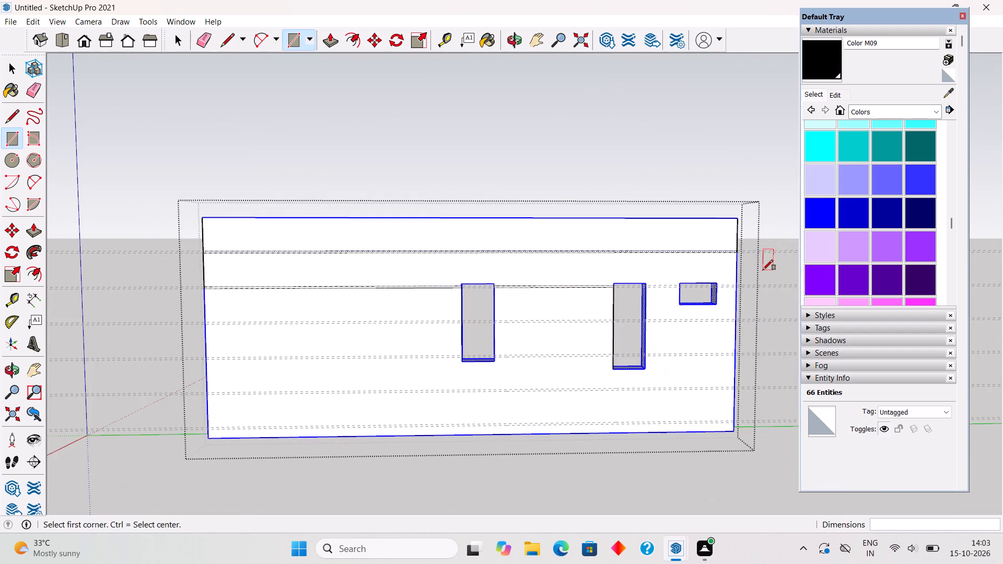
Complete the 1" band at the second guide pair with rectangles either side of the small window opening, out to the wall's right edge.
{"action": "scroll", "coordinate": [765, 270], "scroll_direction": "up", "scroll_amount": 16}
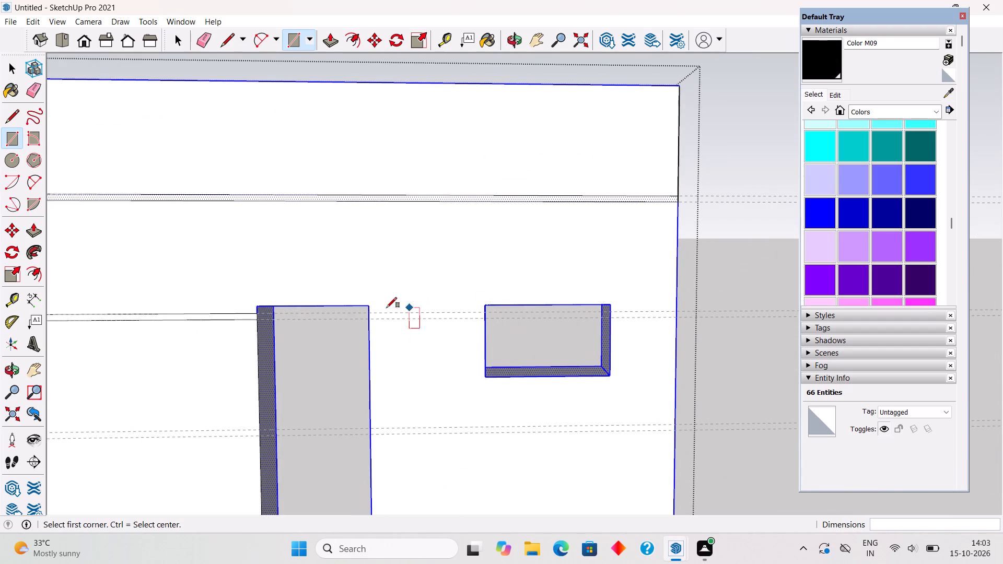
{"action": "left_click", "coordinate": [370, 314]}
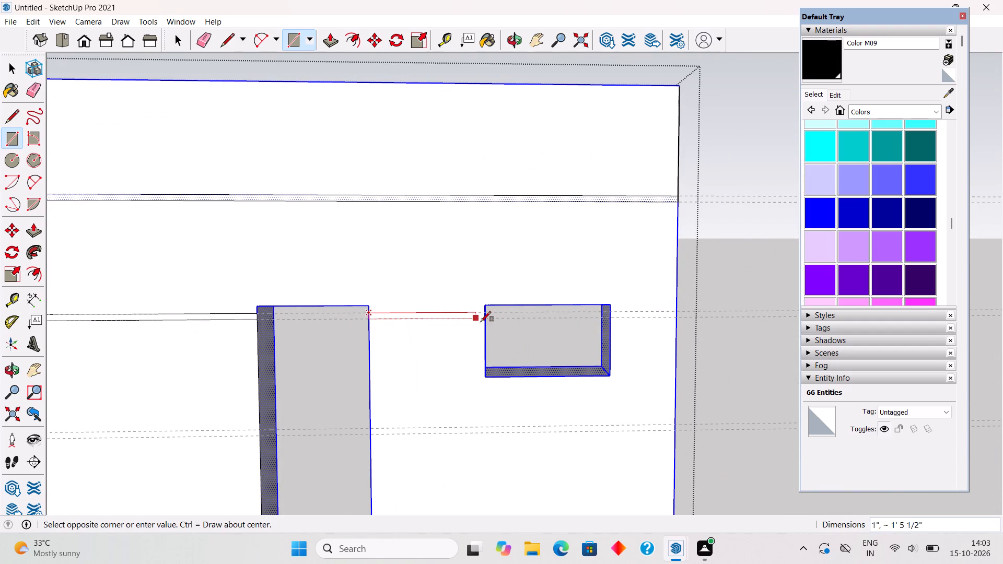
{"action": "left_click", "coordinate": [485, 322]}
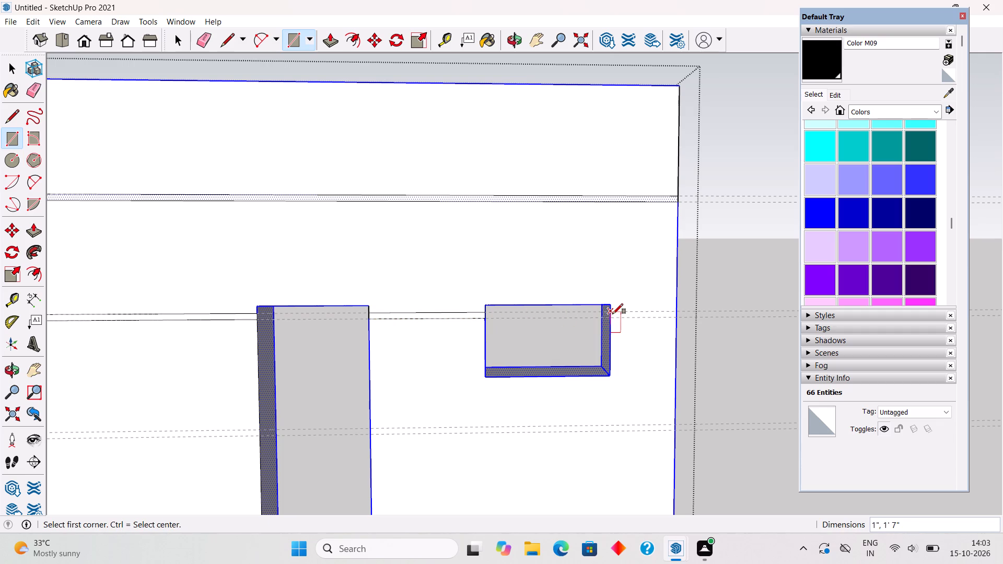
{"action": "left_click", "coordinate": [613, 314]}
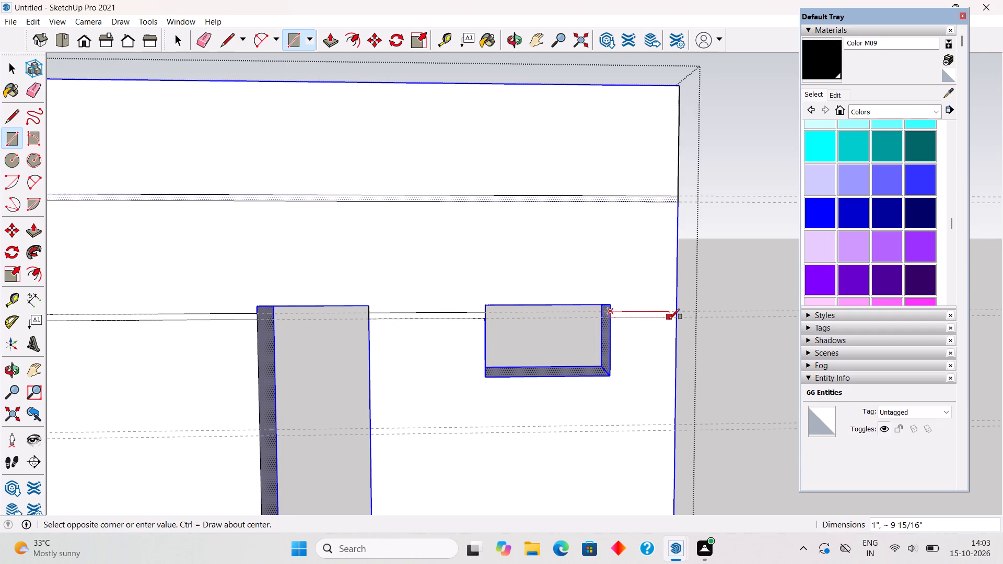
{"action": "left_click", "coordinate": [677, 318]}
Draw a thin rectangle between the third pair of guides, from the wall's left edge to the first tall window opening.
{"action": "scroll", "coordinate": [699, 238], "scroll_direction": "down", "scroll_amount": 6}
{"action": "scroll", "coordinate": [659, 273], "scroll_direction": "down", "scroll_amount": 9}
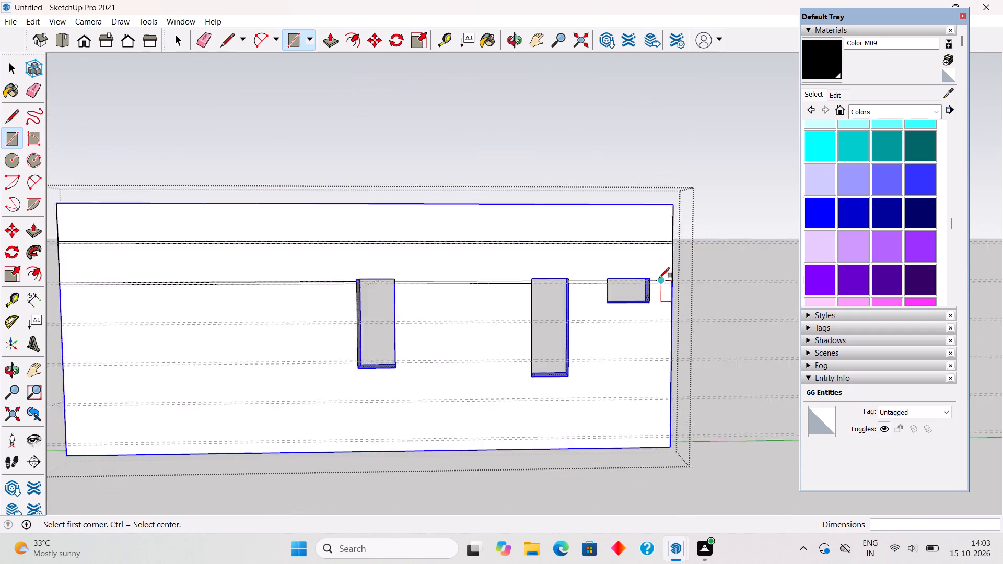
{"action": "scroll", "coordinate": [659, 278], "scroll_direction": "down", "scroll_amount": 2}
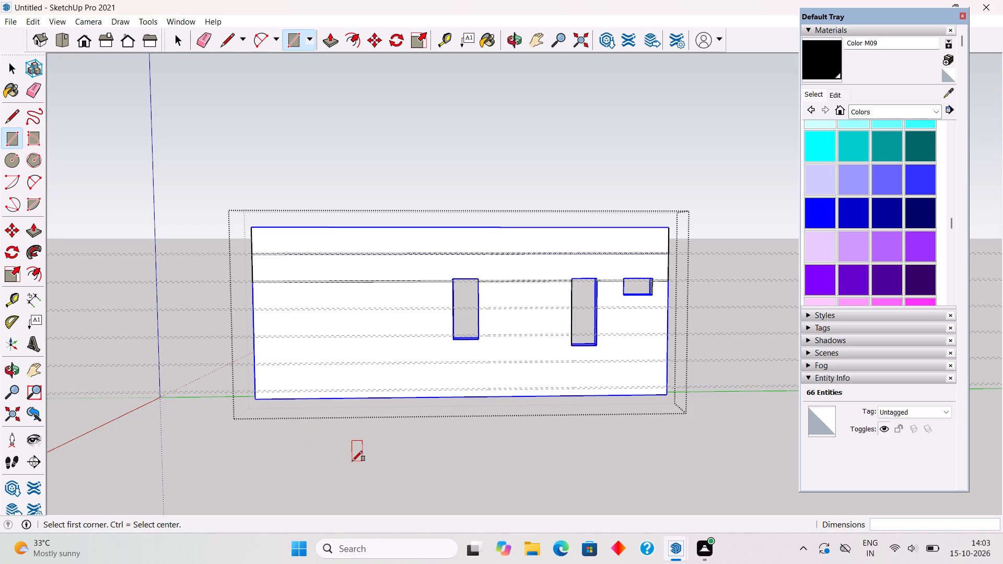
{"action": "scroll", "coordinate": [267, 349], "scroll_direction": "up", "scroll_amount": 1}
{"action": "scroll", "coordinate": [584, 508], "scroll_direction": "up", "scroll_amount": 5}
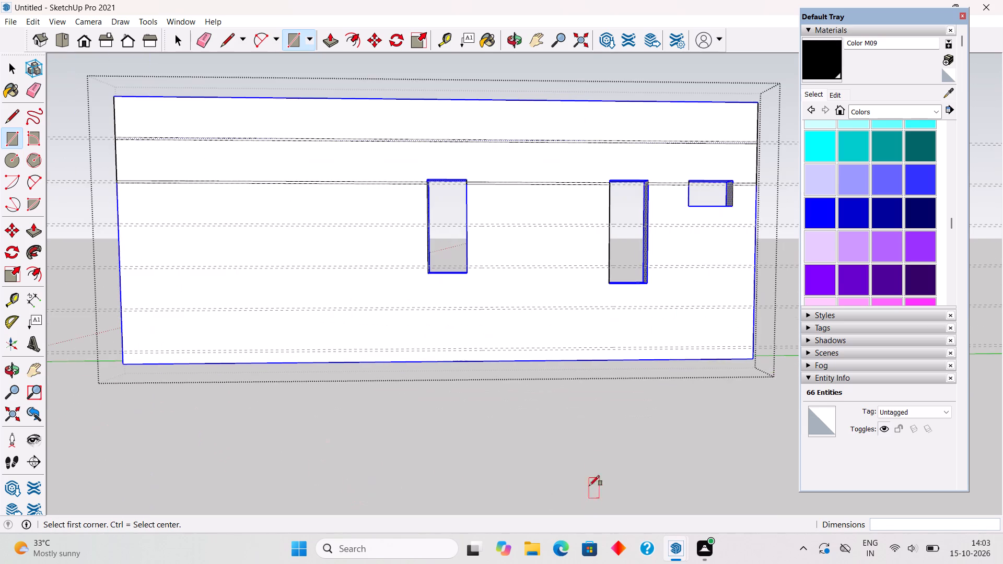
{"action": "scroll", "coordinate": [115, 224], "scroll_direction": "up", "scroll_amount": 5}
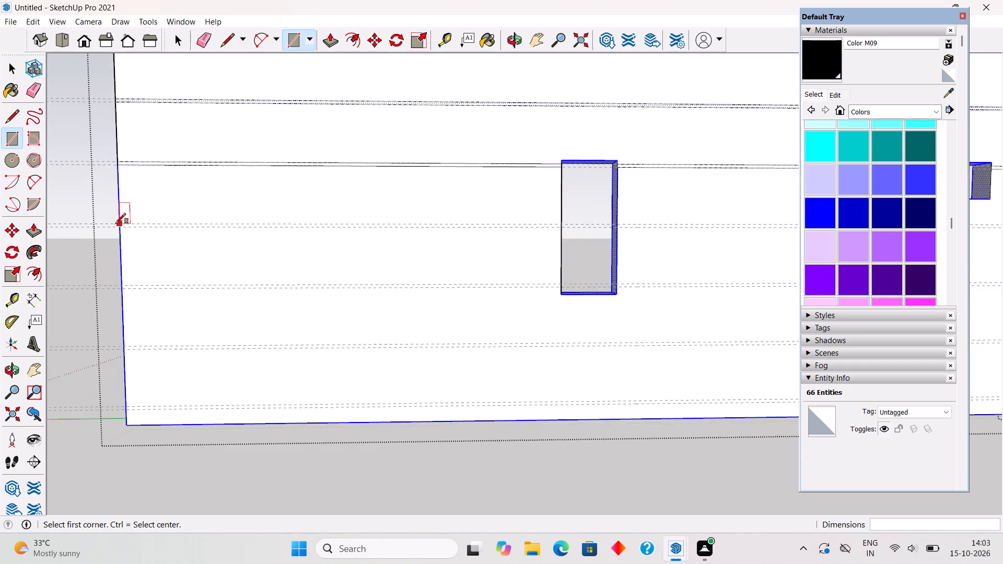
{"action": "scroll", "coordinate": [116, 224], "scroll_direction": "up", "scroll_amount": 8}
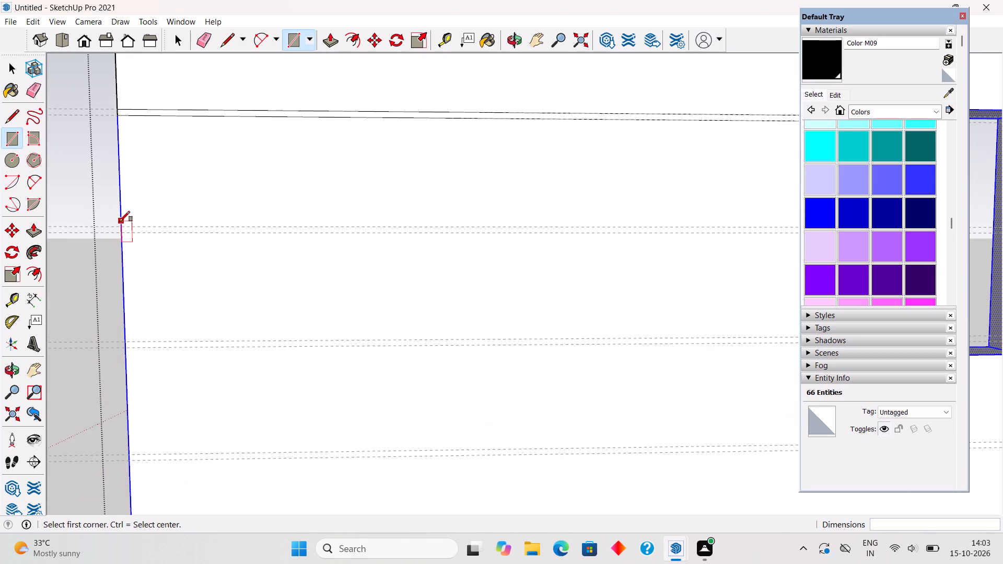
{"action": "left_click", "coordinate": [120, 229]}
{"action": "scroll", "coordinate": [175, 240], "scroll_direction": "down", "scroll_amount": 10}
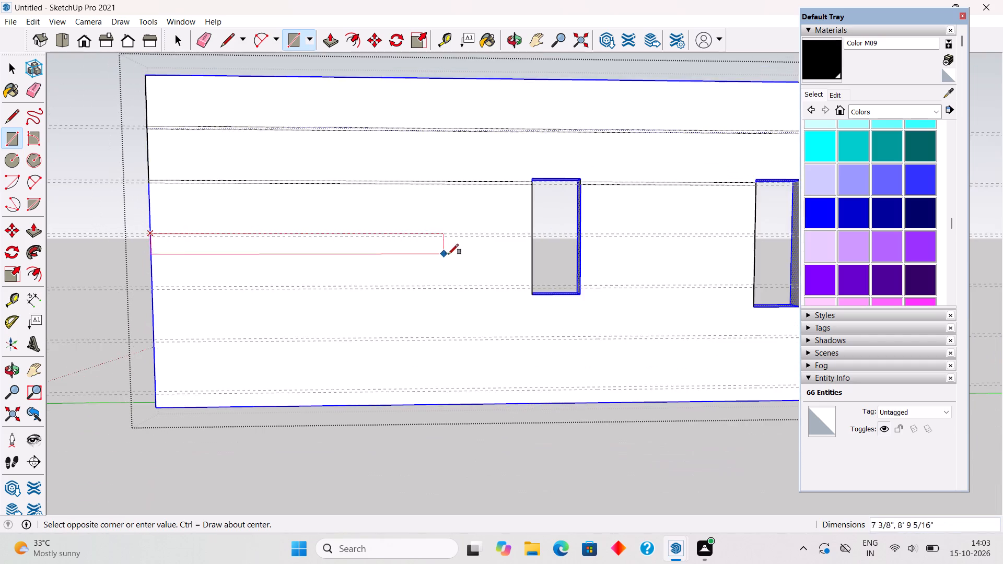
{"action": "scroll", "coordinate": [448, 254], "scroll_direction": "up", "scroll_amount": 3}
{"action": "left_click", "coordinate": [561, 230]}
Continue the third band with 1" rectangles: 5' 6" long between the tall openings and 4' 3" long to the wall's right edge.
{"action": "scroll", "coordinate": [555, 232], "scroll_direction": "down", "scroll_amount": 4}
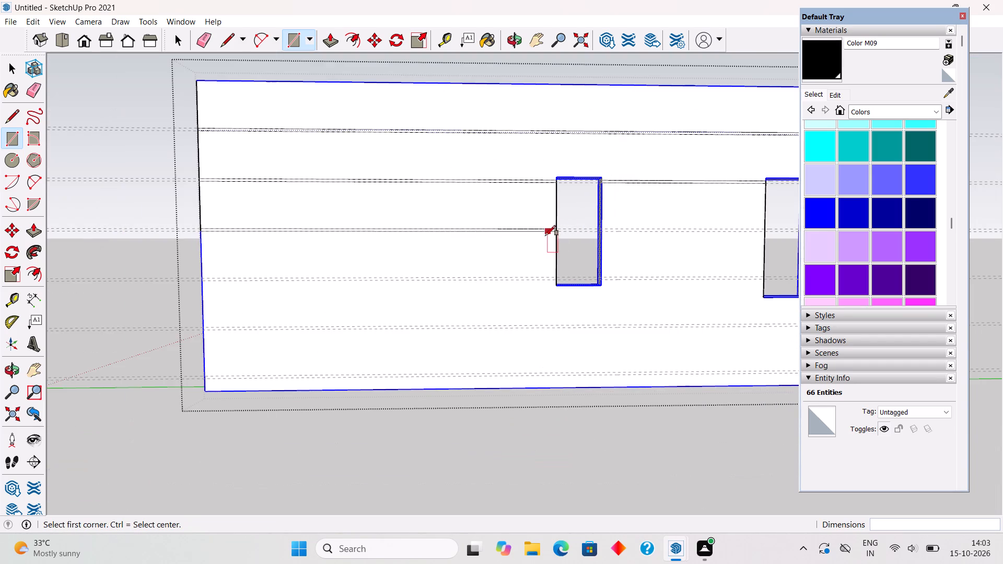
{"action": "scroll", "coordinate": [658, 231], "scroll_direction": "down", "scroll_amount": 4}
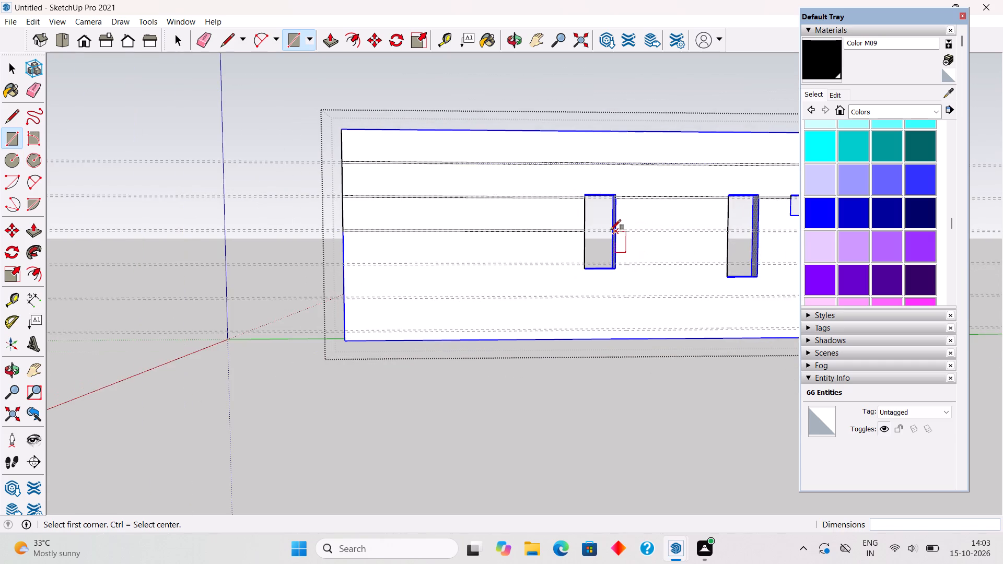
{"action": "scroll", "coordinate": [605, 227], "scroll_direction": "down", "scroll_amount": 5}
{"action": "scroll", "coordinate": [787, 227], "scroll_direction": "up", "scroll_amount": 10}
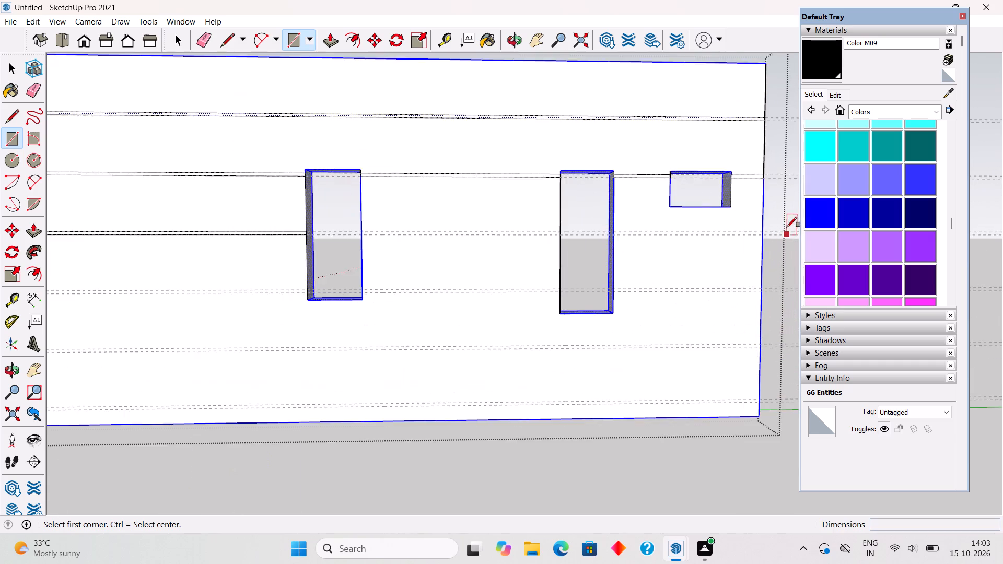
{"action": "scroll", "coordinate": [787, 227], "scroll_direction": "up", "scroll_amount": 6}
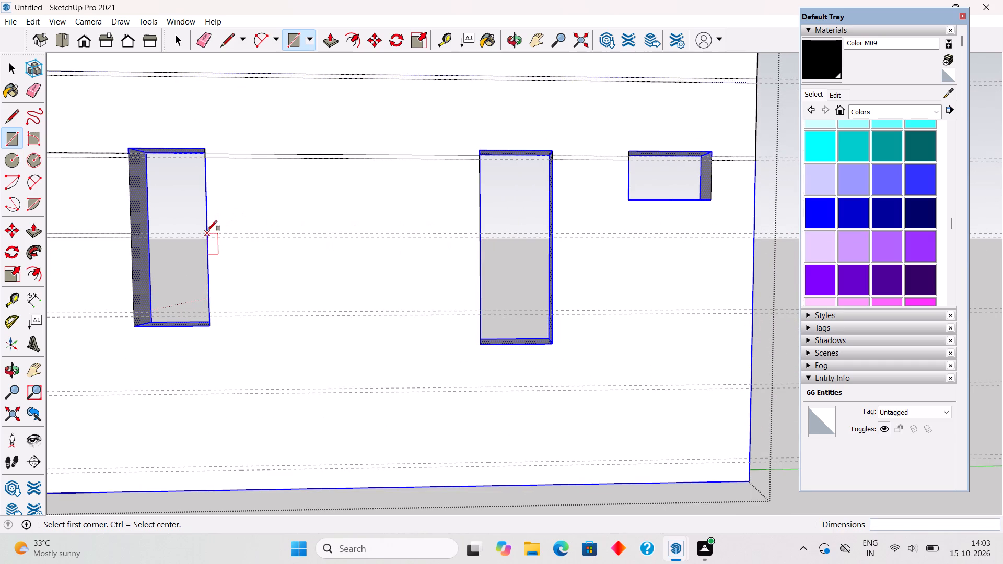
{"action": "left_click", "coordinate": [207, 231]}
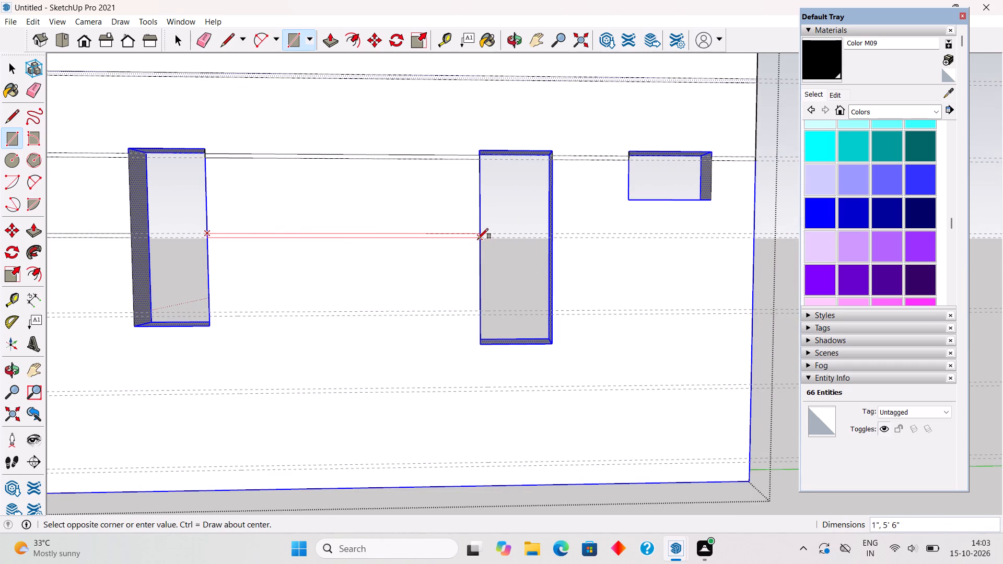
{"action": "left_click", "coordinate": [479, 239]}
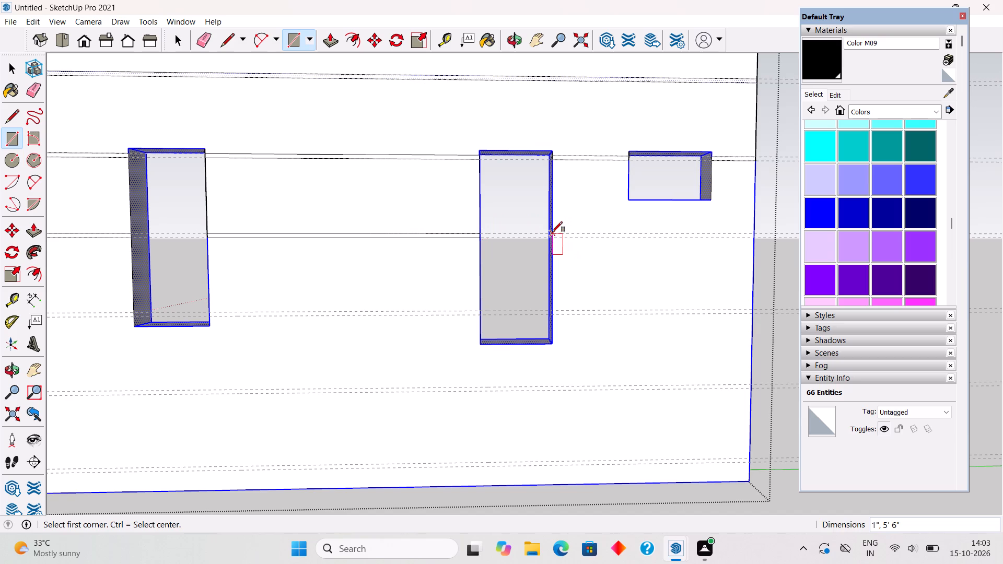
{"action": "left_click", "coordinate": [552, 232]}
{"action": "left_click", "coordinate": [756, 239]}
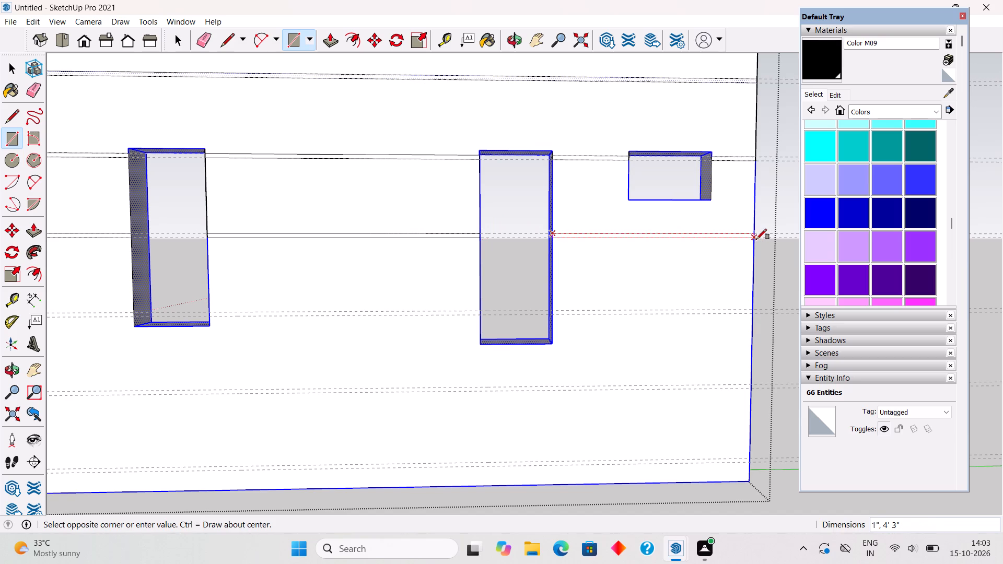
Draw the fourth band between its guides as three 1" rectangles, 4' 3", 5' 6" and 11' 6" long, skipping the tall window openings.
{"action": "left_click", "coordinate": [555, 309]}
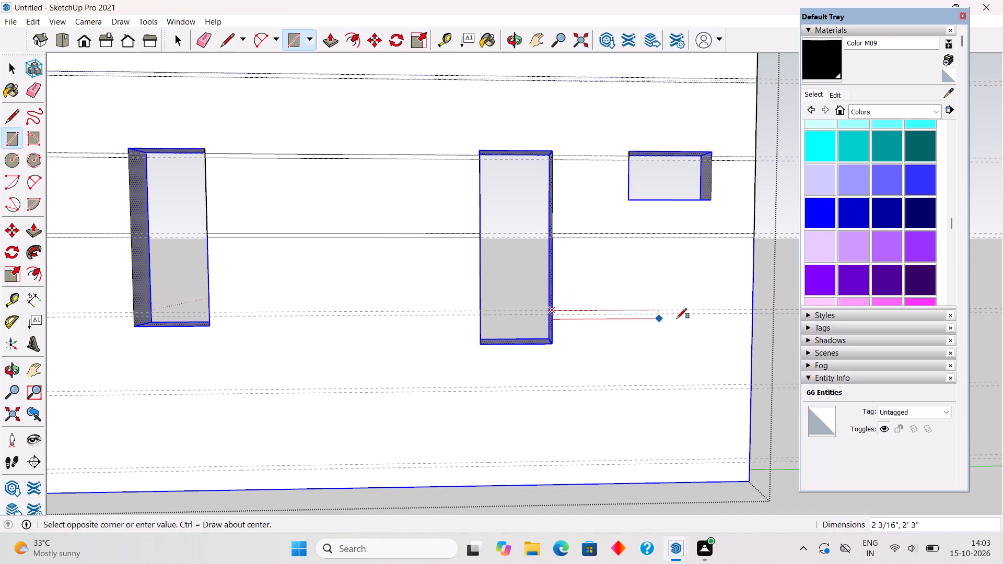
{"action": "left_click", "coordinate": [751, 314]}
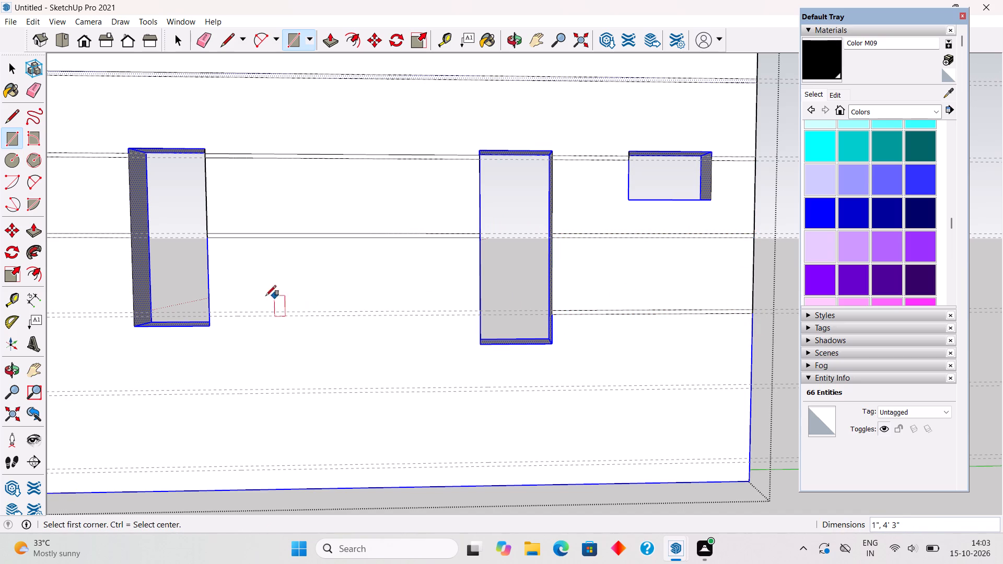
{"action": "left_click", "coordinate": [212, 312]}
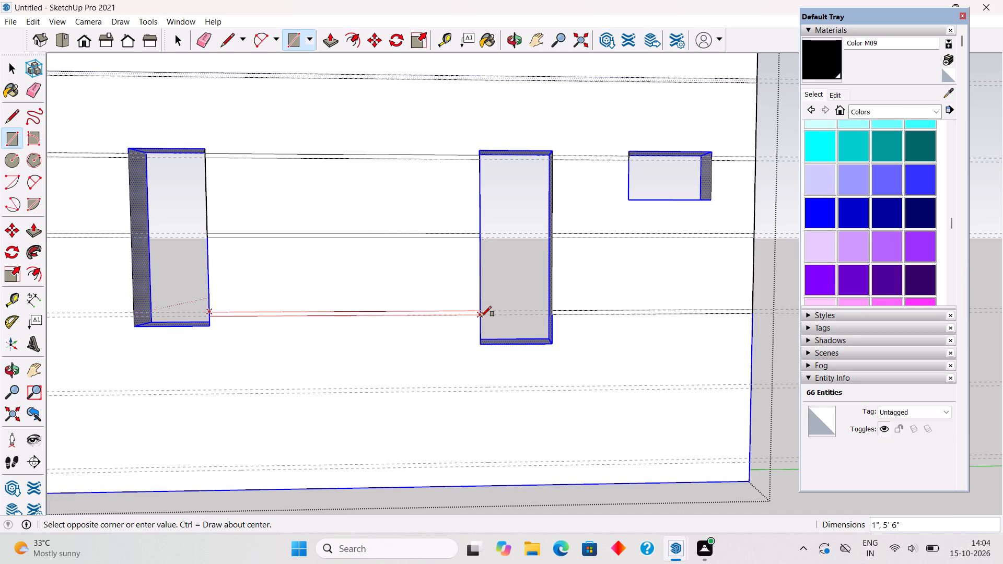
{"action": "left_click", "coordinate": [481, 316]}
{"action": "scroll", "coordinate": [481, 316], "scroll_direction": "down", "scroll_amount": 9}
{"action": "scroll", "coordinate": [74, 309], "scroll_direction": "up", "scroll_amount": 9}
{"action": "left_click", "coordinate": [97, 316]}
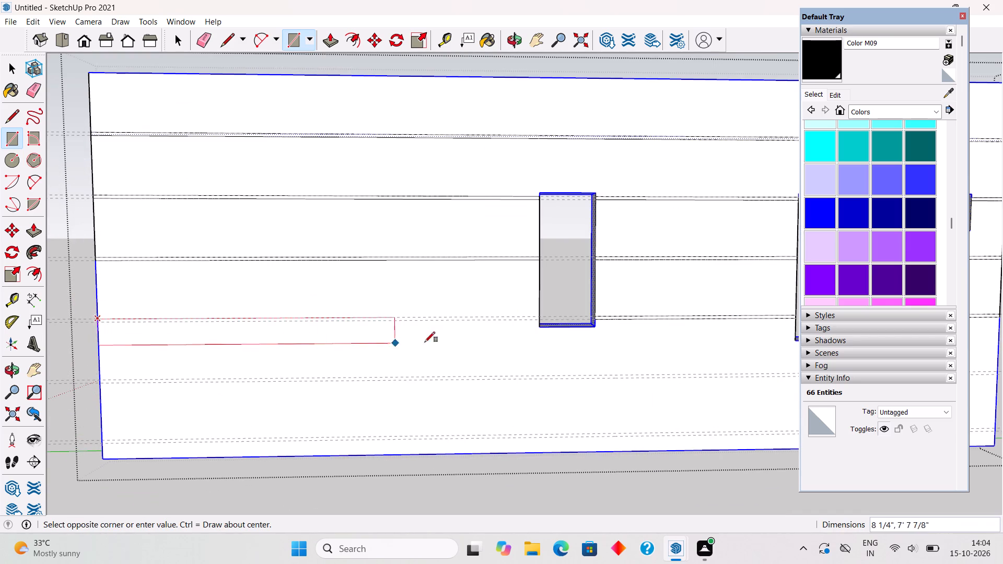
{"action": "scroll", "coordinate": [539, 325], "scroll_direction": "up", "scroll_amount": 5}
{"action": "left_click", "coordinate": [539, 318]}
Draw a 1" by 24' 3" rectangle between the fifth pair of guides across the wall's full width.
{"action": "scroll", "coordinate": [539, 318], "scroll_direction": "down", "scroll_amount": 10}
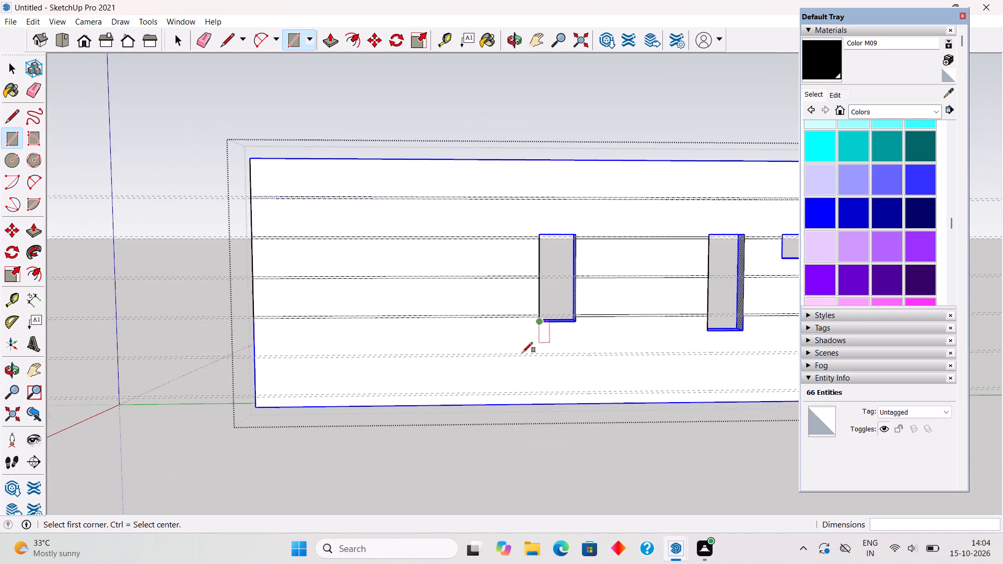
{"action": "scroll", "coordinate": [255, 354], "scroll_direction": "up", "scroll_amount": 10}
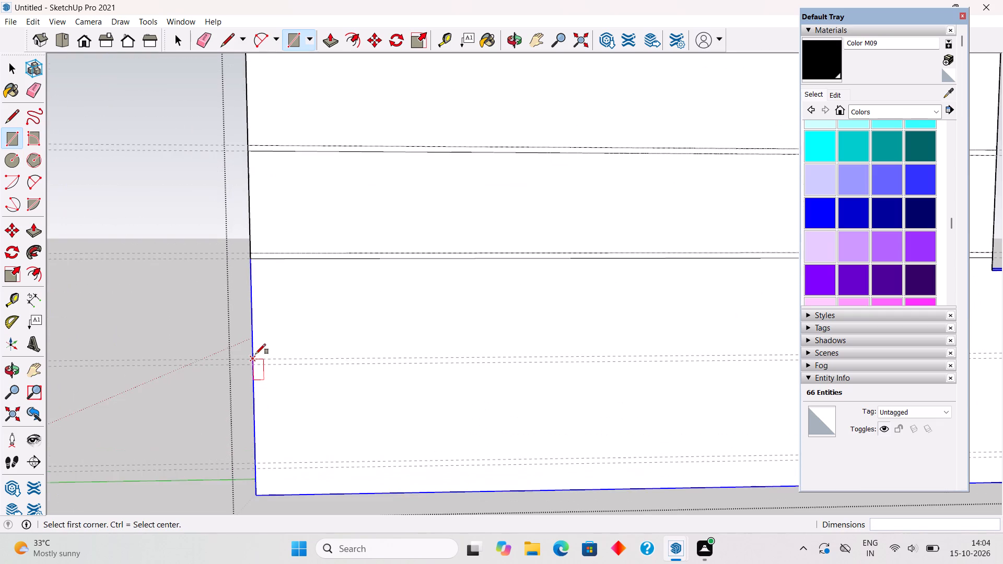
{"action": "left_click", "coordinate": [255, 354]}
{"action": "scroll", "coordinate": [255, 354], "scroll_direction": "down", "scroll_amount": 6}
{"action": "key", "text": "r"}
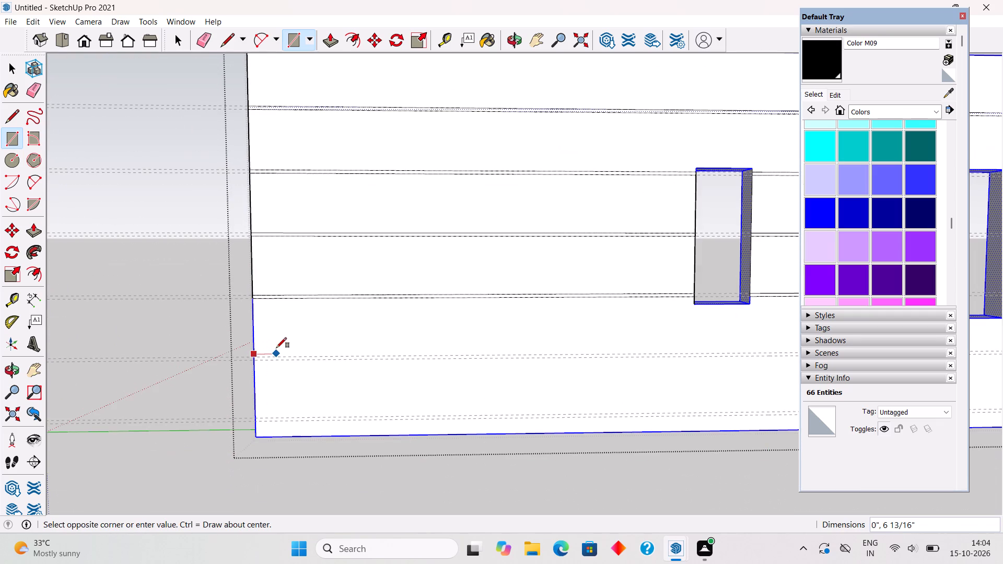
{"action": "scroll", "coordinate": [264, 358], "scroll_direction": "up", "scroll_amount": 11}
{"action": "left_click", "coordinate": [247, 358]}
{"action": "scroll", "coordinate": [247, 358], "scroll_direction": "down", "scroll_amount": 10}
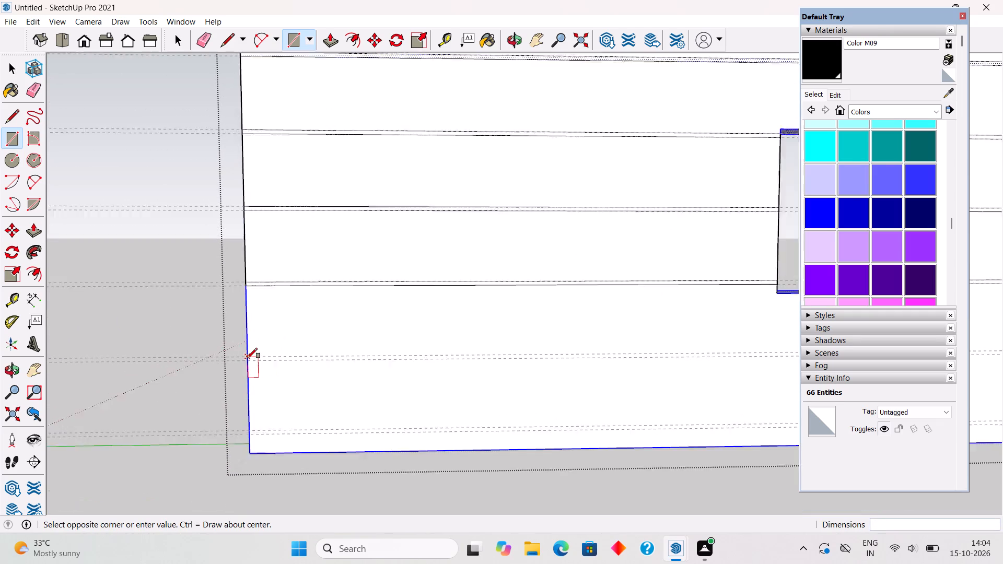
{"action": "scroll", "coordinate": [247, 358], "scroll_direction": "down", "scroll_amount": 12}
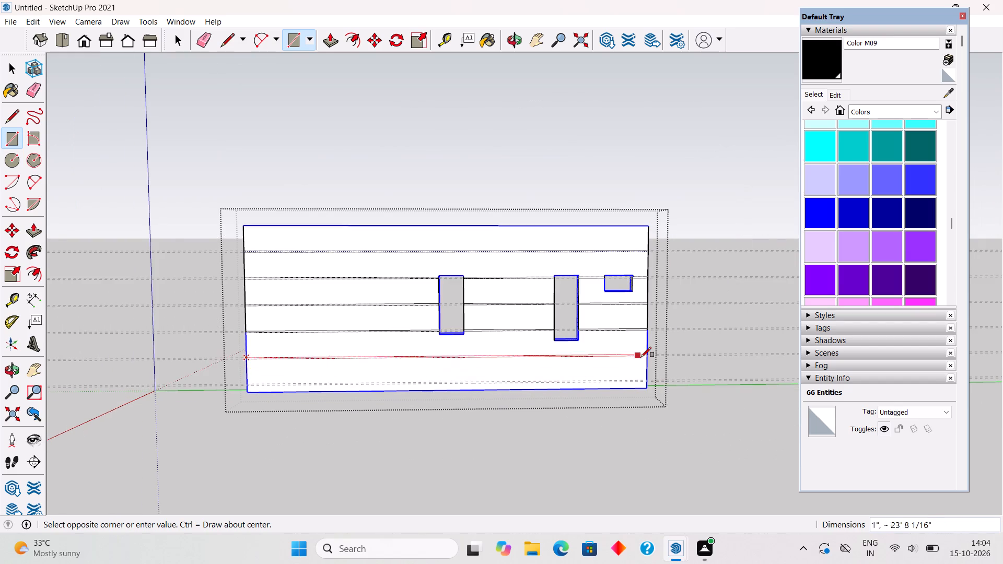
{"action": "scroll", "coordinate": [642, 357], "scroll_direction": "up", "scroll_amount": 8}
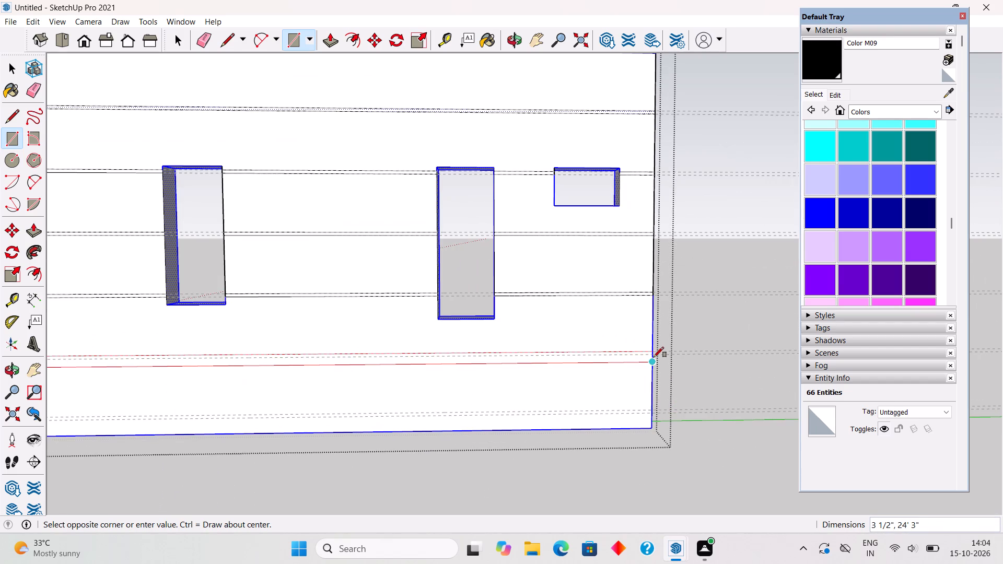
{"action": "left_click", "coordinate": [654, 357]}
Draw a 1" by 24' 3" rectangle between the lowest pair of guides across the wall's full width.
{"action": "scroll", "coordinate": [654, 357], "scroll_direction": "down", "scroll_amount": 5}
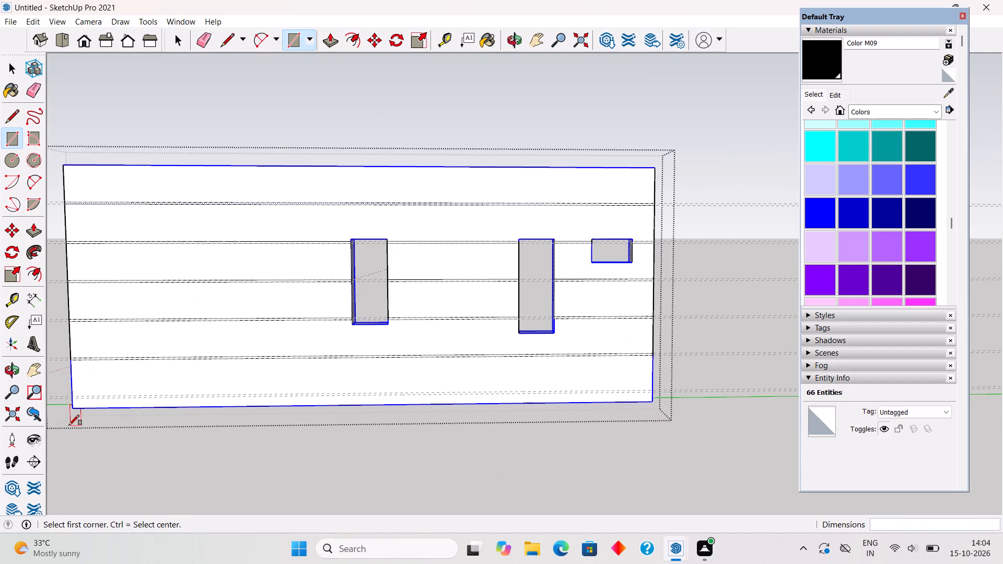
{"action": "scroll", "coordinate": [68, 418], "scroll_direction": "up", "scroll_amount": 17}
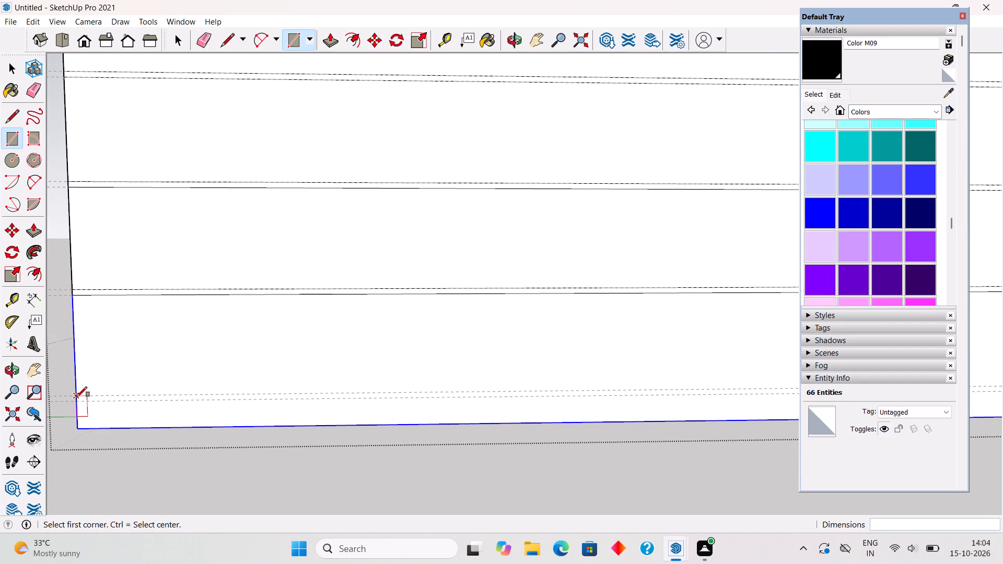
{"action": "left_click", "coordinate": [77, 397]}
{"action": "scroll", "coordinate": [77, 397], "scroll_direction": "down", "scroll_amount": 16}
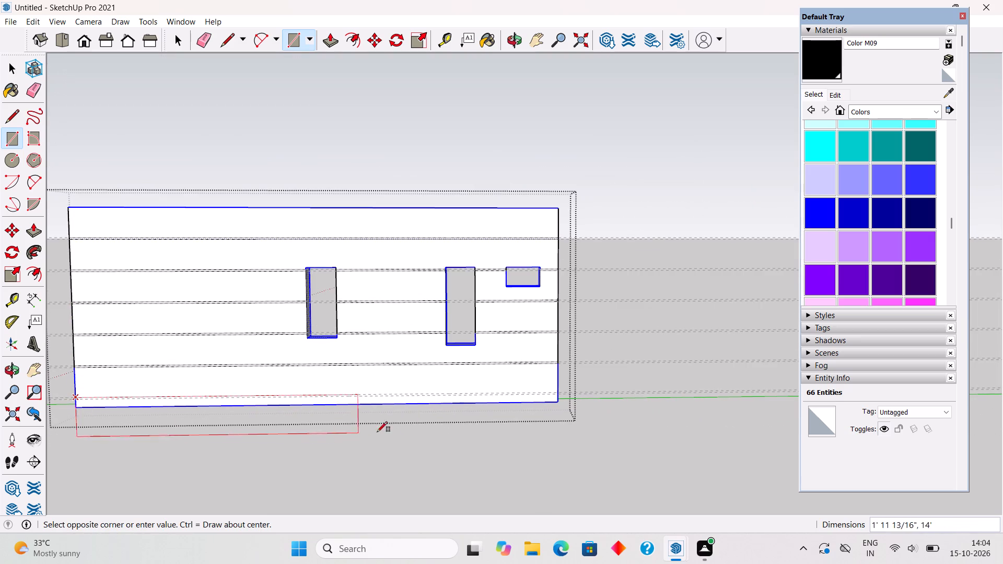
{"action": "scroll", "coordinate": [503, 418], "scroll_direction": "up", "scroll_amount": 9}
{"action": "left_click", "coordinate": [583, 380]}
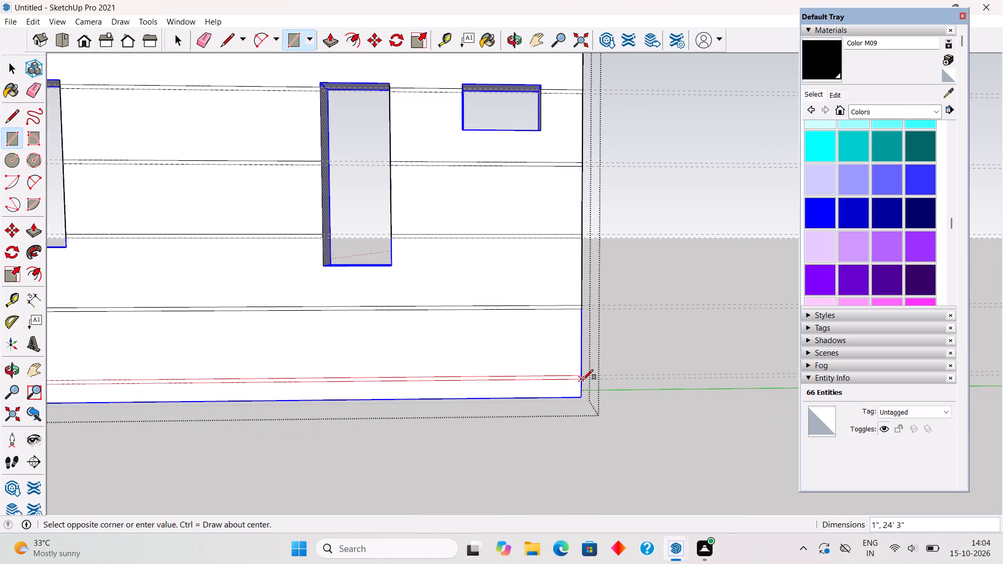
{"action": "key", "text": "space"}
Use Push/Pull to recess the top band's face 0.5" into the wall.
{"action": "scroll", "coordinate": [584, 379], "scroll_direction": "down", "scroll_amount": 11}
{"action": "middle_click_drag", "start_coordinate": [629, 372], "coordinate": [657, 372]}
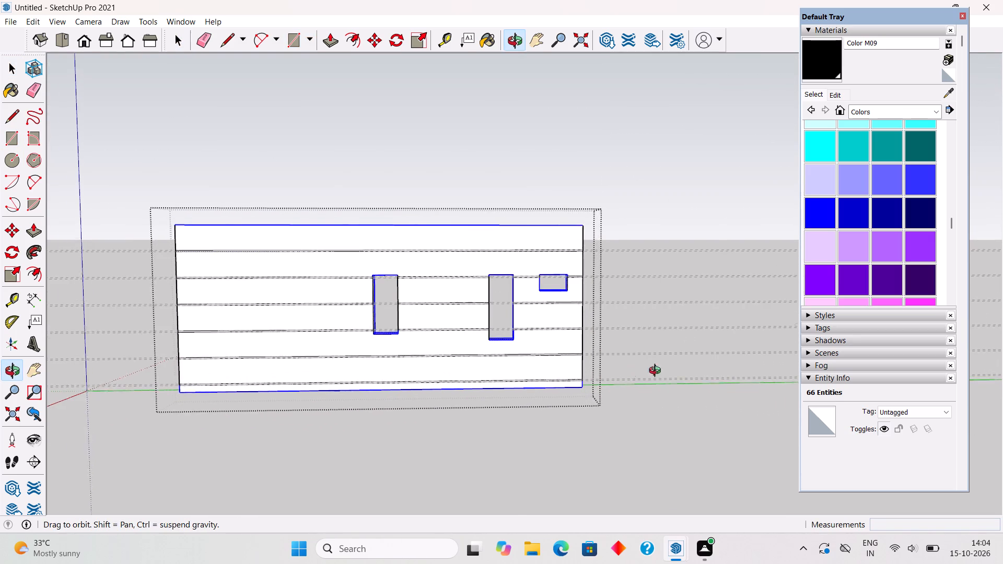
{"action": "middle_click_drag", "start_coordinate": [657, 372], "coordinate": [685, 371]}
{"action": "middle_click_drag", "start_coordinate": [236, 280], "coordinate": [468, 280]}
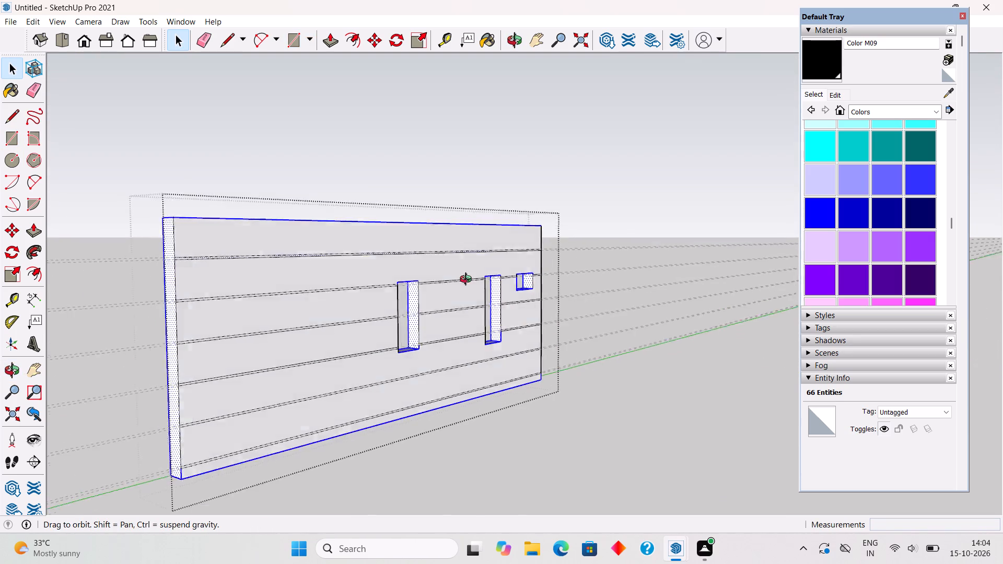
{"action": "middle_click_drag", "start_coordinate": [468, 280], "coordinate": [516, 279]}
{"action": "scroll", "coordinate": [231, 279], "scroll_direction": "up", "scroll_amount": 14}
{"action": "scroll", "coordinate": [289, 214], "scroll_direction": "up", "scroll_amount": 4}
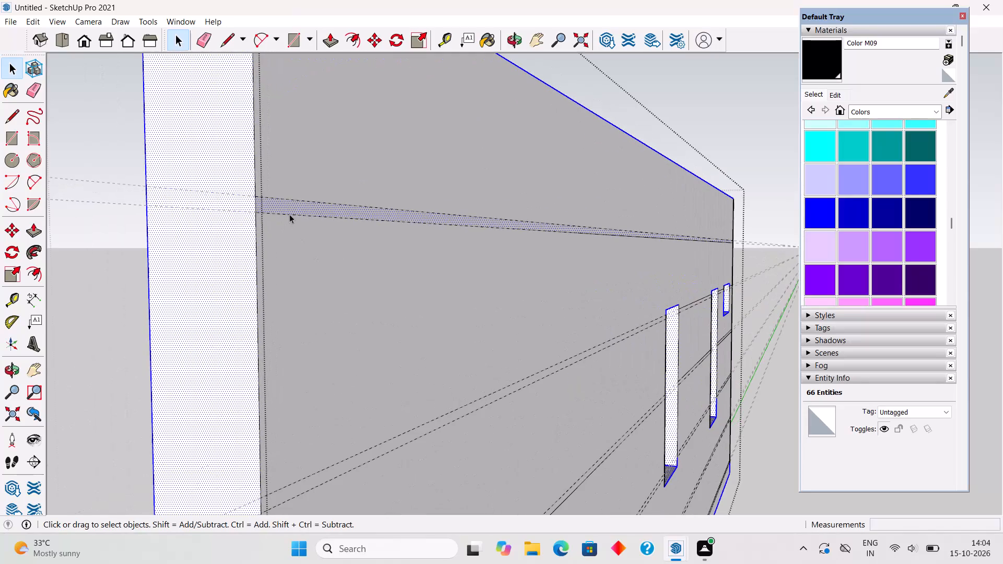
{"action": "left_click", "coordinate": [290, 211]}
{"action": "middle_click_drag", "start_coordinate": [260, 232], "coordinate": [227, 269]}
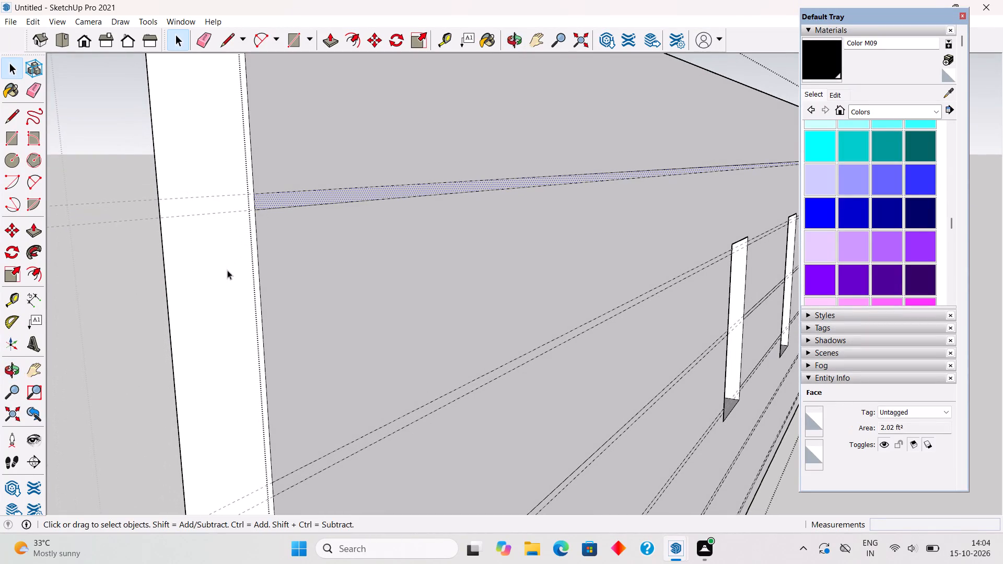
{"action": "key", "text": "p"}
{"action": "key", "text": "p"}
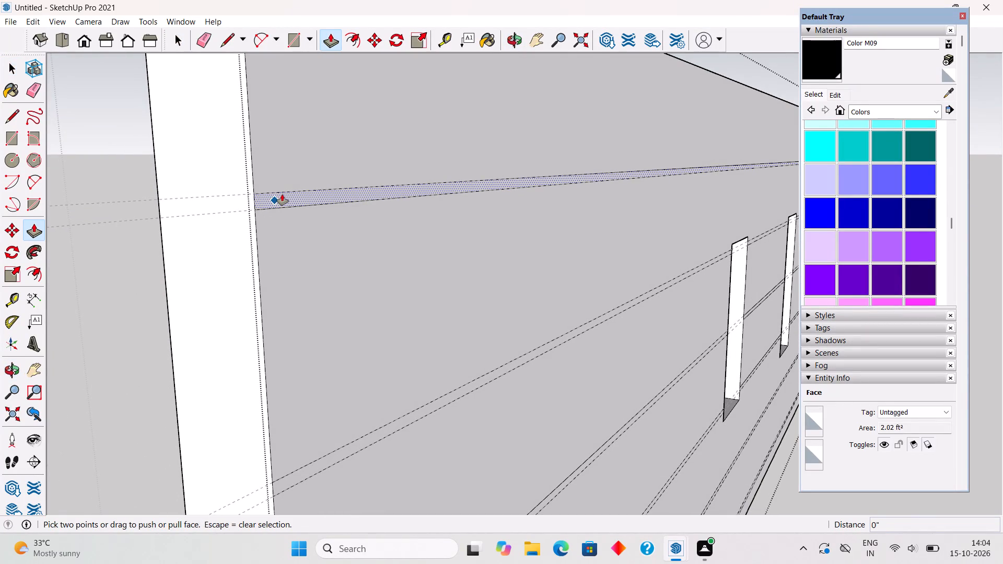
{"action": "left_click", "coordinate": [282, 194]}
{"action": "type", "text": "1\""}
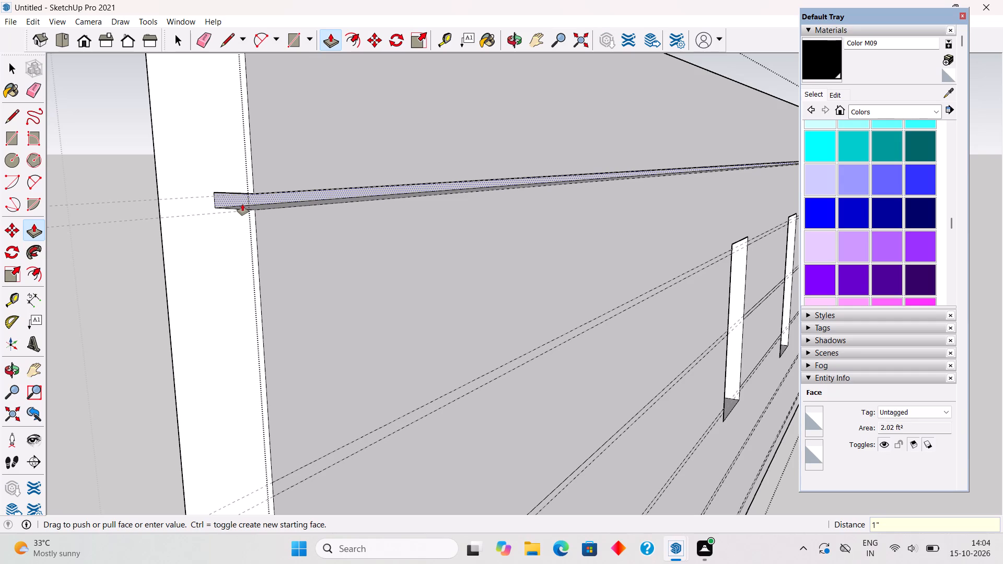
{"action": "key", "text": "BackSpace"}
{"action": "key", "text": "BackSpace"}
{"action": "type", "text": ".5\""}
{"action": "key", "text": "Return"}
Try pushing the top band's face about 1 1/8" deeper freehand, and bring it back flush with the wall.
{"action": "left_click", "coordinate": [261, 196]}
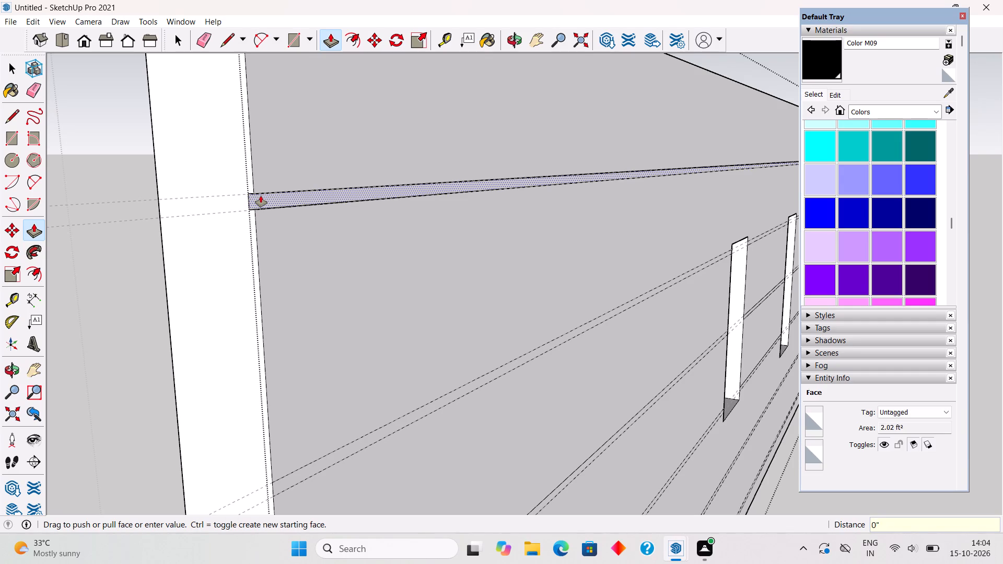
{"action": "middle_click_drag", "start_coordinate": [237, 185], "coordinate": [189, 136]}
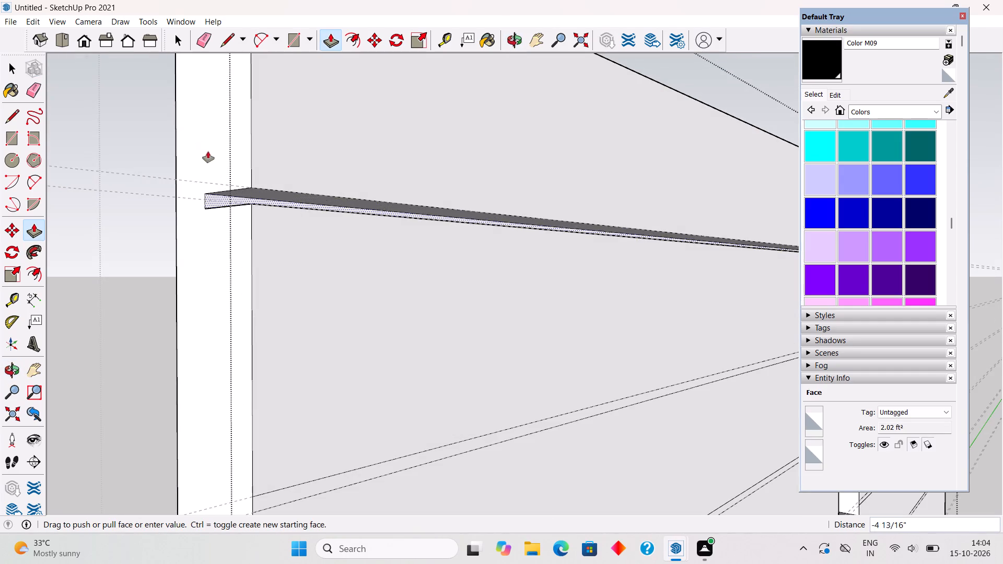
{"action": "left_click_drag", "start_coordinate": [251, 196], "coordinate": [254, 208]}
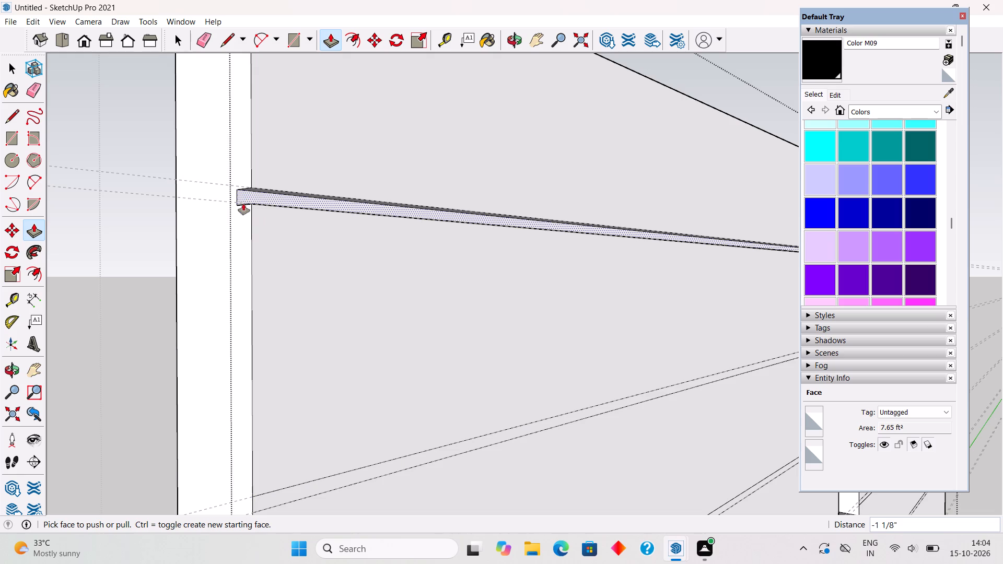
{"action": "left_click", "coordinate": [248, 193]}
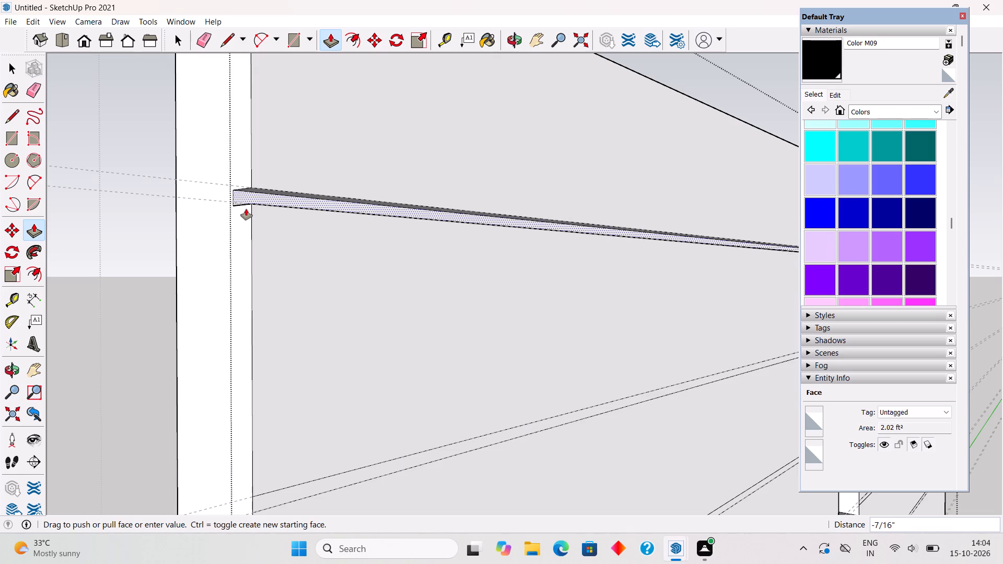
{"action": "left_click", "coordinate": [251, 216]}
Recess the top band's face 1" into the wall with Push/Pull.
{"action": "left_click", "coordinate": [258, 195]}
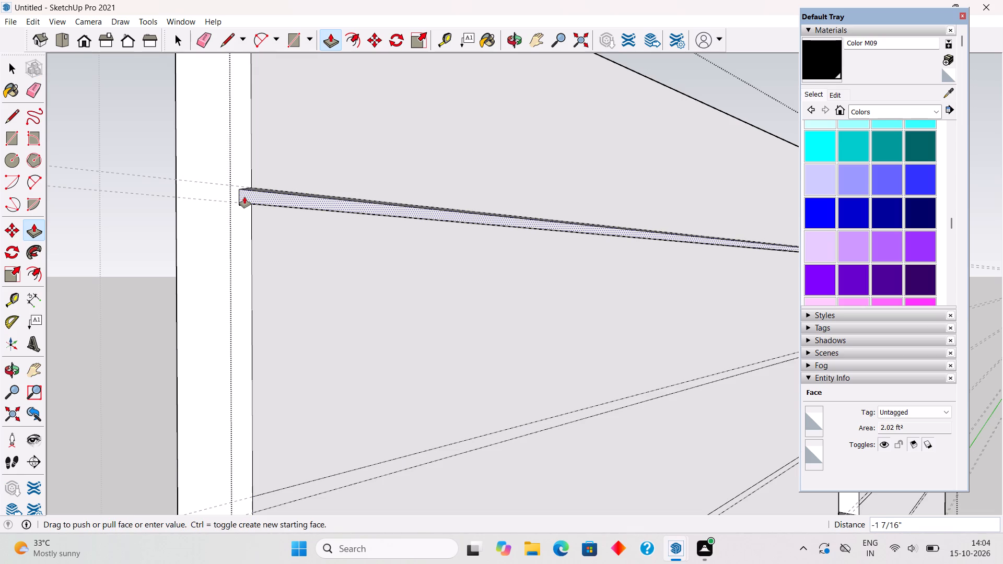
{"action": "type", "text": "1\""}
{"action": "key", "text": "Return"}
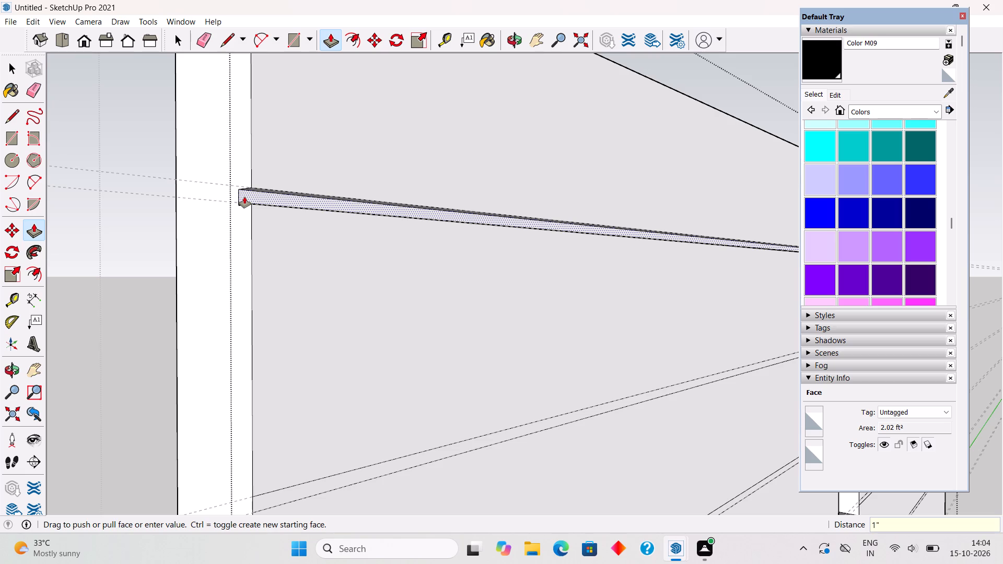
Repeat the 1" recess on the 11' 6" segments of the second, third and fourth bands, beside the first tall opening.
{"action": "scroll", "coordinate": [221, 176], "scroll_direction": "down", "scroll_amount": 6}
{"action": "scroll", "coordinate": [246, 399], "scroll_direction": "up", "scroll_amount": 2}
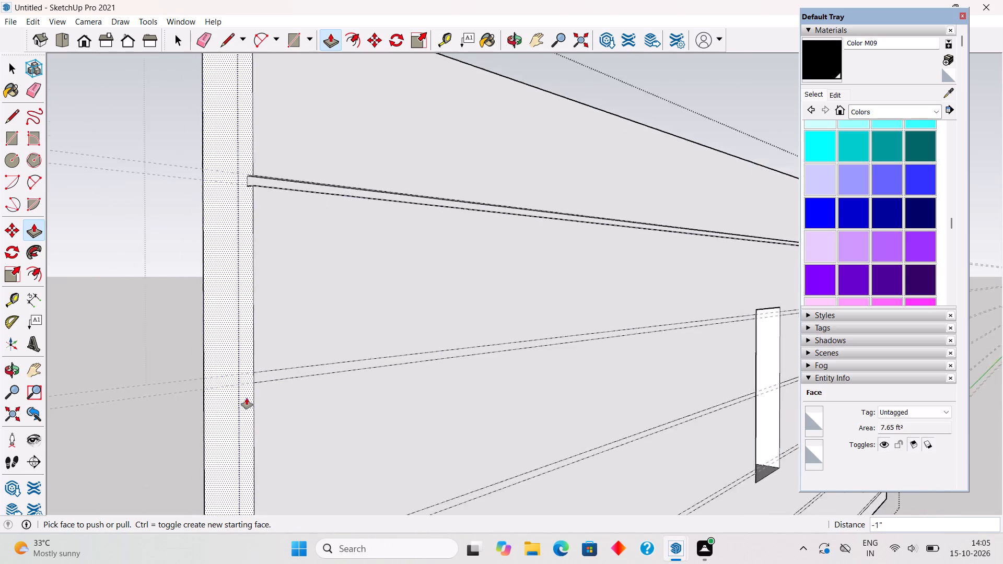
{"action": "scroll", "coordinate": [247, 398], "scroll_direction": "up", "scroll_amount": 2}
{"action": "double_click", "coordinate": [267, 367]}
{"action": "scroll", "coordinate": [255, 323], "scroll_direction": "down", "scroll_amount": 13}
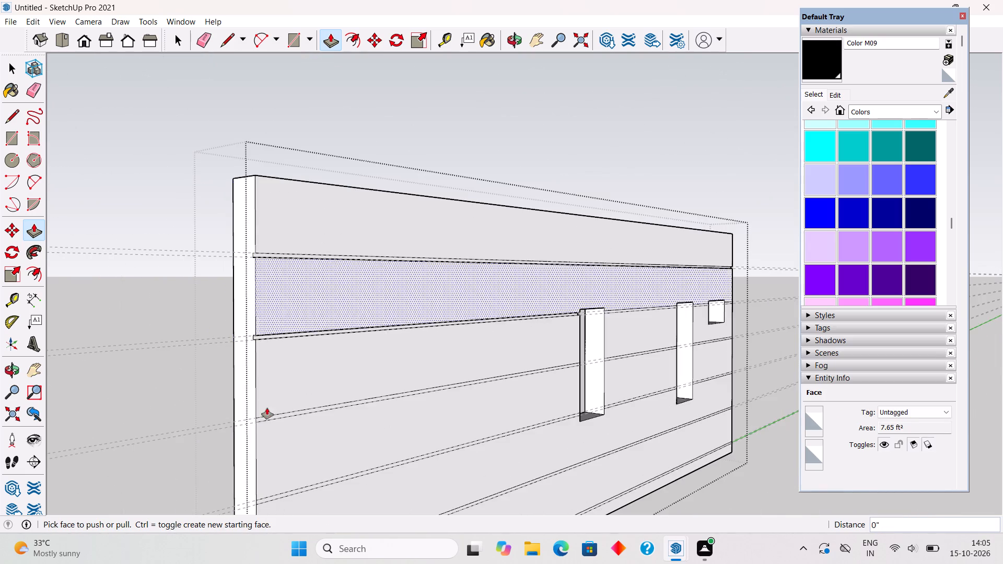
{"action": "scroll", "coordinate": [262, 437], "scroll_direction": "up", "scroll_amount": 5}
{"action": "double_click", "coordinate": [261, 406]}
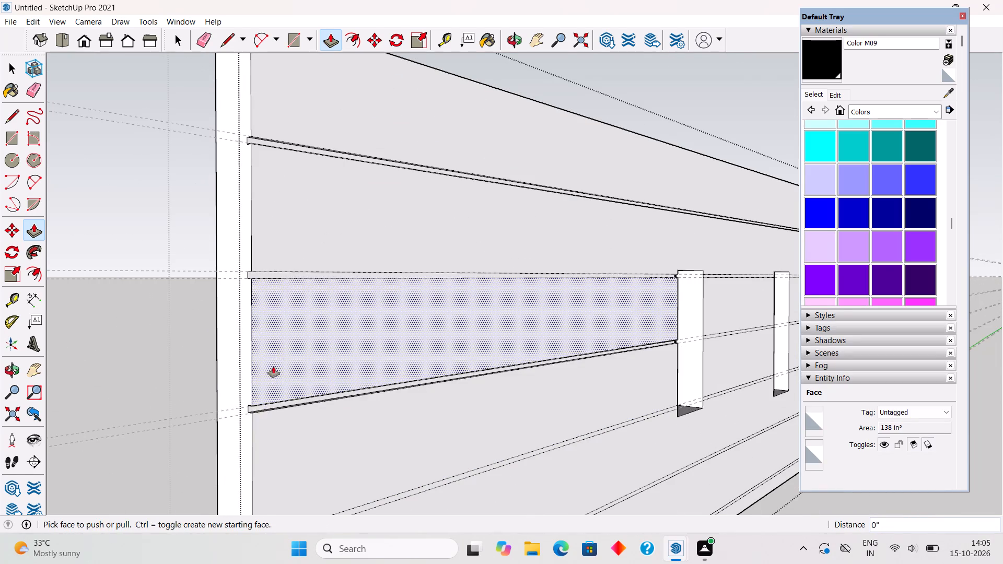
{"action": "scroll", "coordinate": [275, 344], "scroll_direction": "down", "scroll_amount": 11}
{"action": "scroll", "coordinate": [271, 398], "scroll_direction": "down", "scroll_amount": 3}
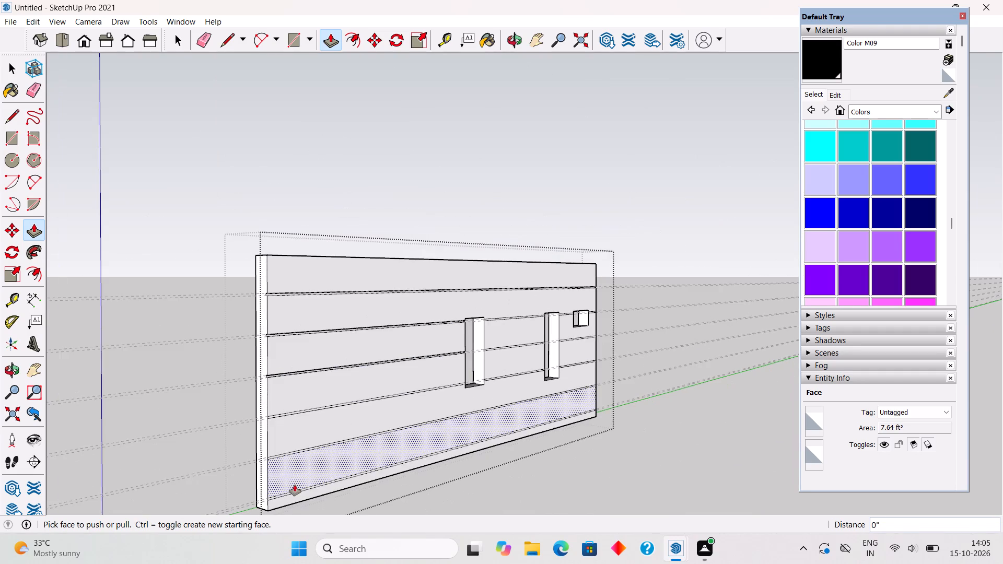
{"action": "scroll", "coordinate": [298, 508], "scroll_direction": "up", "scroll_amount": 7}
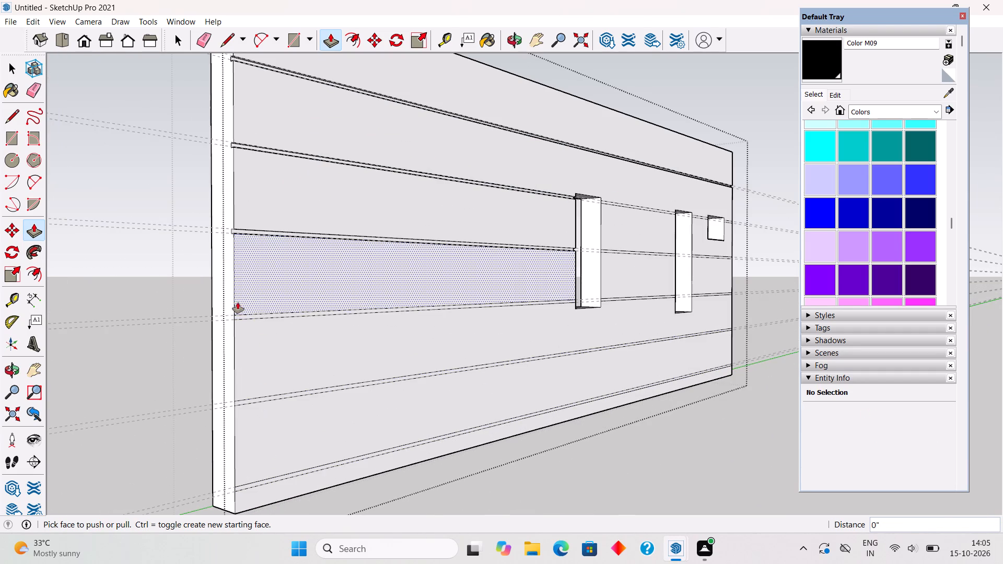
{"action": "scroll", "coordinate": [237, 246], "scroll_direction": "up", "scroll_amount": 4}
{"action": "middle_click_drag", "start_coordinate": [256, 266], "coordinate": [379, 330]}
{"action": "scroll", "coordinate": [260, 368], "scroll_direction": "up", "scroll_amount": 5}
{"action": "scroll", "coordinate": [224, 346], "scroll_direction": "up", "scroll_amount": 4}
{"action": "double_click", "coordinate": [255, 361]}
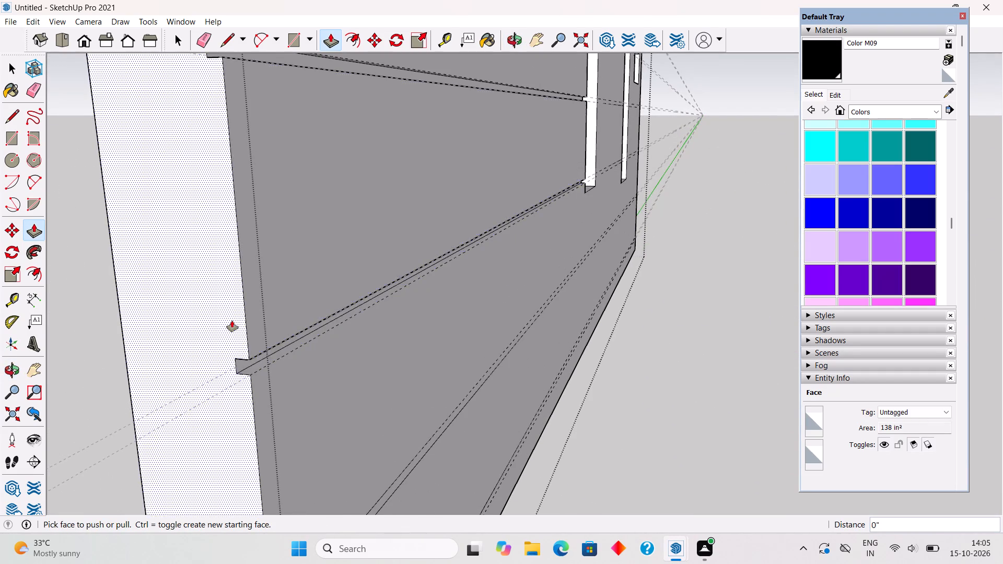
Repeat the 1" recess on the full-width fifth band and the lowest band near the wall's base.
{"action": "scroll", "coordinate": [232, 321], "scroll_direction": "down", "scroll_amount": 17}
{"action": "scroll", "coordinate": [284, 496], "scroll_direction": "up", "scroll_amount": 9}
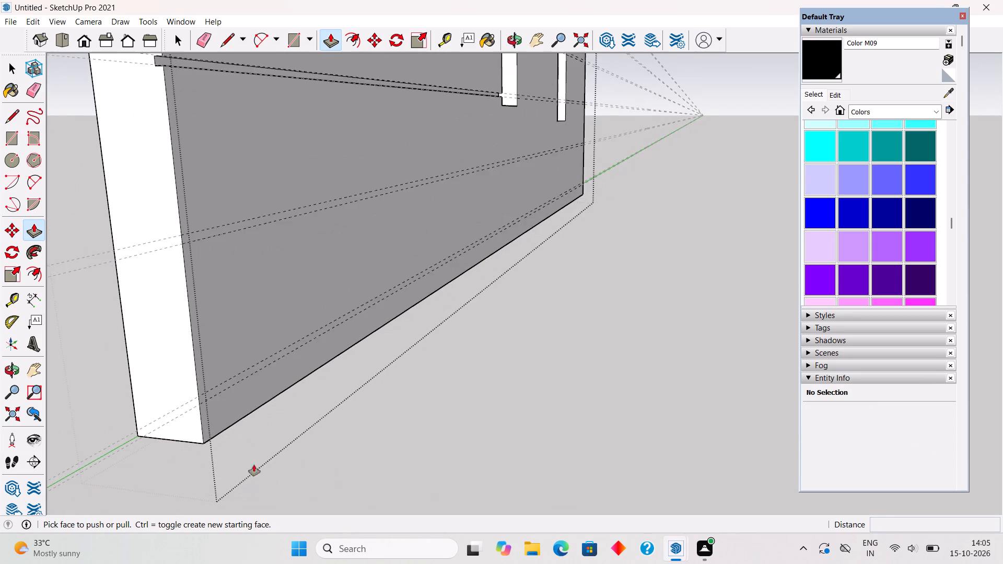
{"action": "double_click", "coordinate": [183, 199]}
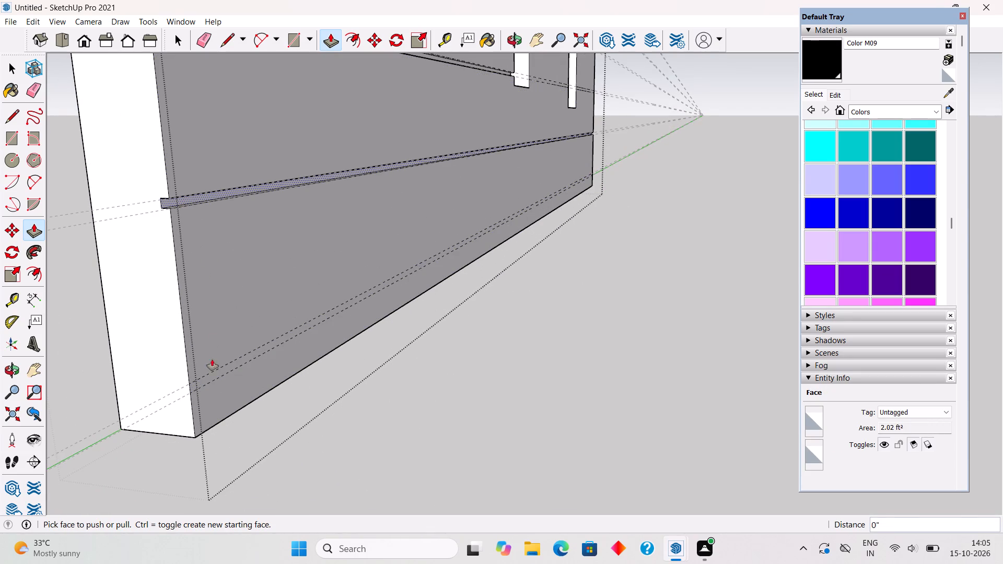
{"action": "double_click", "coordinate": [207, 383]}
{"action": "scroll", "coordinate": [201, 383], "scroll_direction": "down", "scroll_amount": 12}
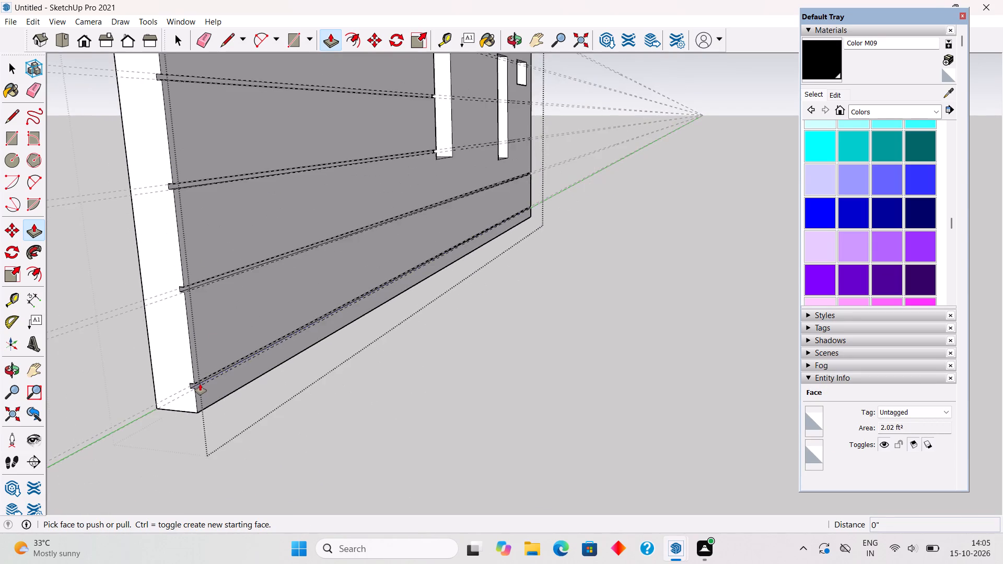
Repeat the 1" recess on the three band segments between the two tall openings.
{"action": "scroll", "coordinate": [200, 384], "scroll_direction": "down", "scroll_amount": 12}
{"action": "middle_click_drag", "start_coordinate": [360, 338], "coordinate": [172, 390]}
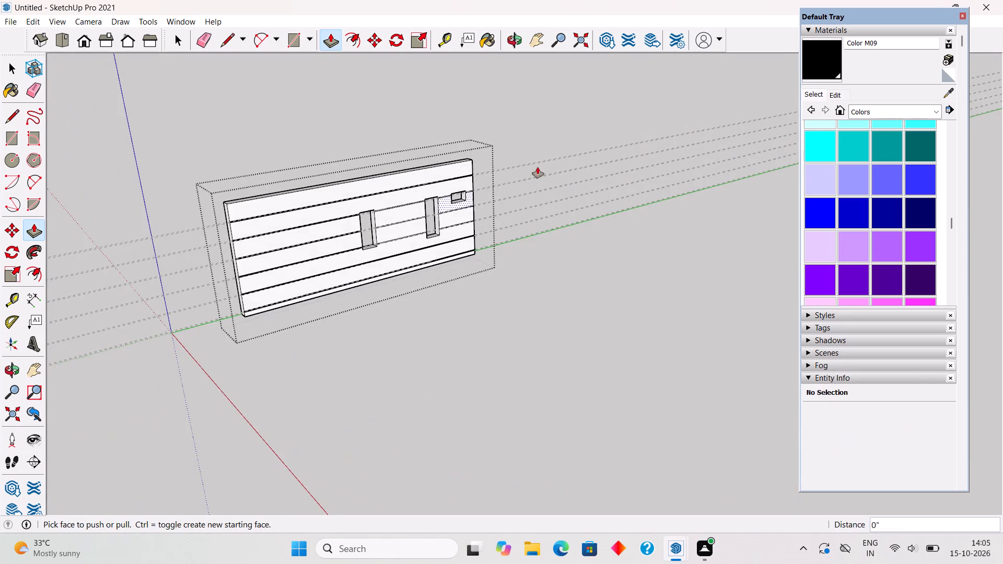
{"action": "scroll", "coordinate": [538, 167], "scroll_direction": "up", "scroll_amount": 10}
{"action": "middle_click_drag", "start_coordinate": [282, 260], "coordinate": [362, 242]}
{"action": "scroll", "coordinate": [368, 236], "scroll_direction": "up", "scroll_amount": 12}
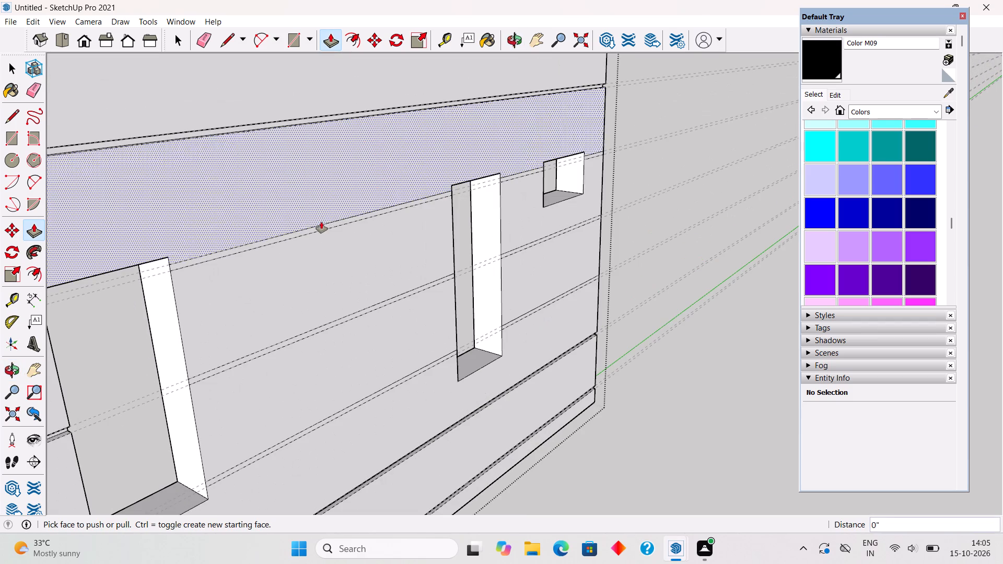
{"action": "double_click", "coordinate": [317, 231]}
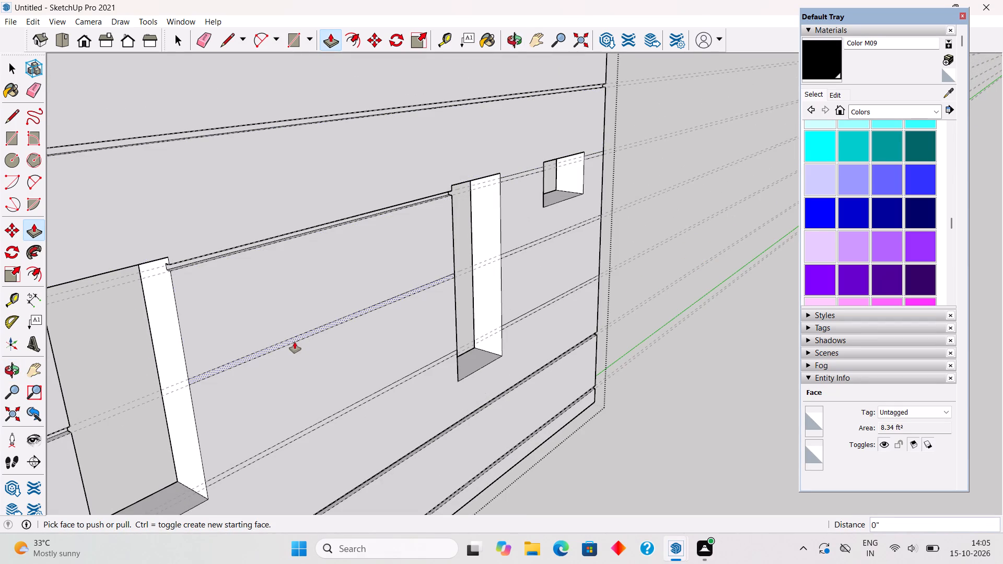
{"action": "double_click", "coordinate": [295, 342]}
{"action": "double_click", "coordinate": [290, 441]}
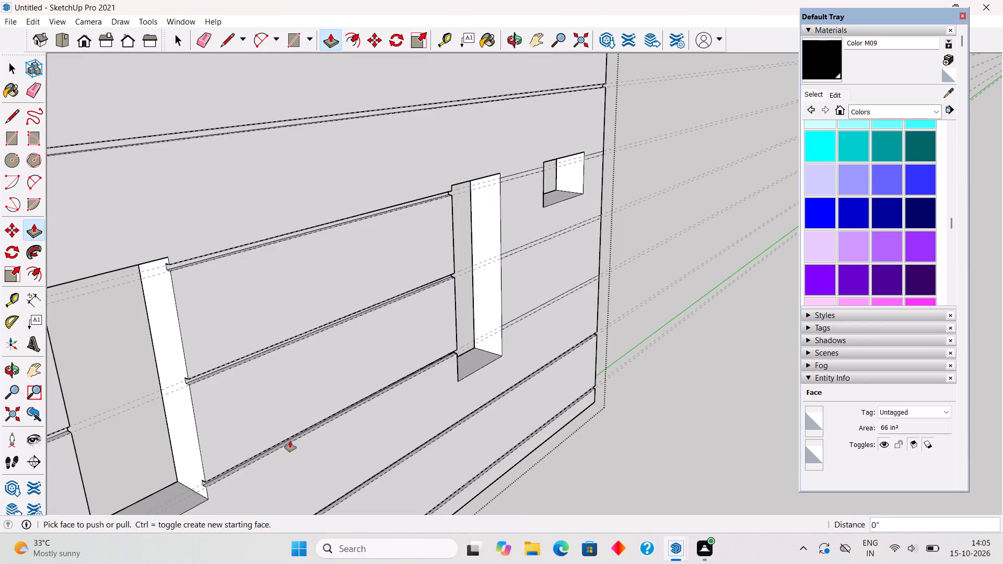
Repeat the 1" recess on the remaining band segments around the small window and beyond the second tall opening, and close the wall group.
{"action": "scroll", "coordinate": [289, 436], "scroll_direction": "down", "scroll_amount": 4}
{"action": "middle_click_drag", "start_coordinate": [493, 338], "coordinate": [282, 321]}
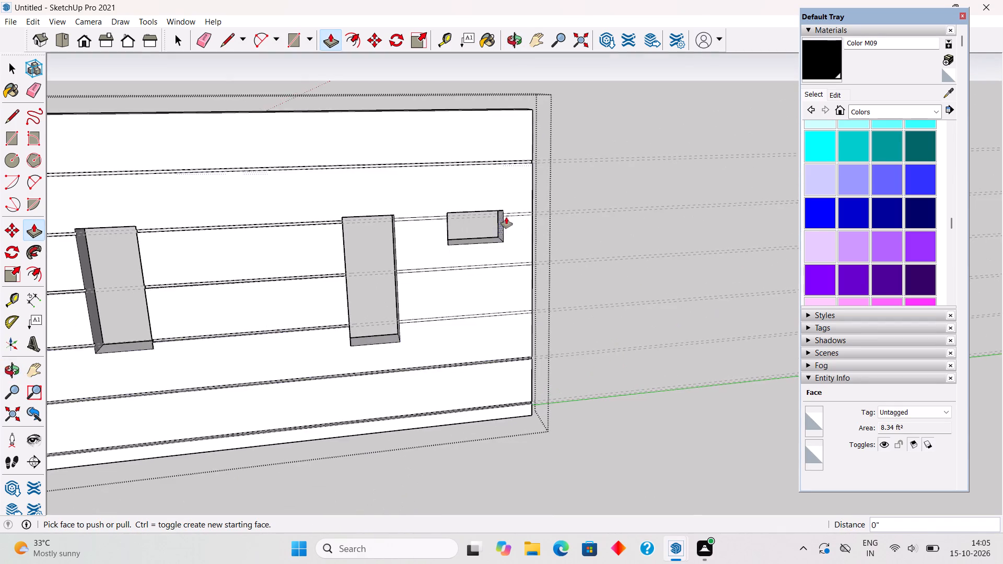
{"action": "scroll", "coordinate": [494, 210], "scroll_direction": "up", "scroll_amount": 4}
{"action": "scroll", "coordinate": [400, 218], "scroll_direction": "up", "scroll_amount": 5}
{"action": "double_click", "coordinate": [400, 221]}
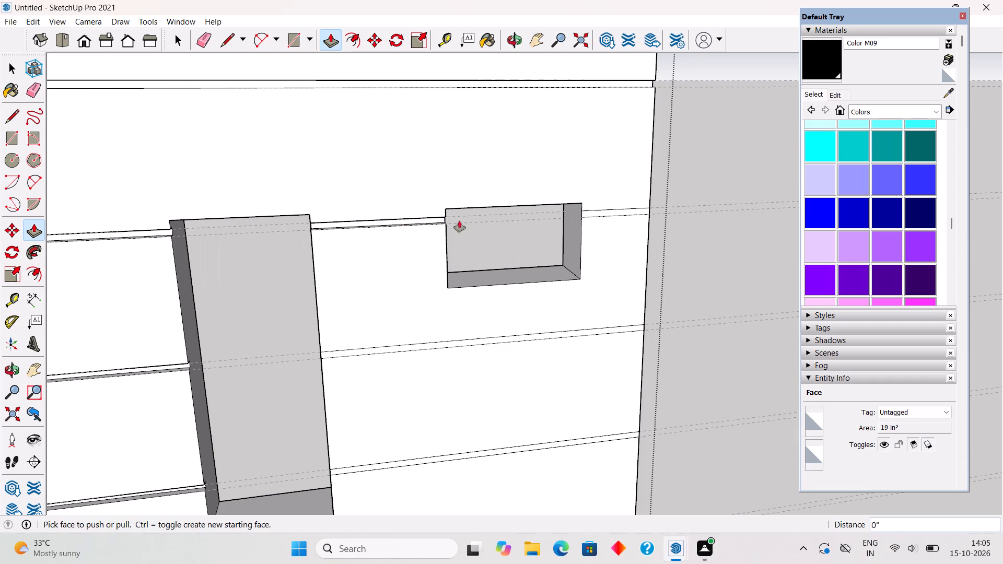
{"action": "double_click", "coordinate": [591, 214]}
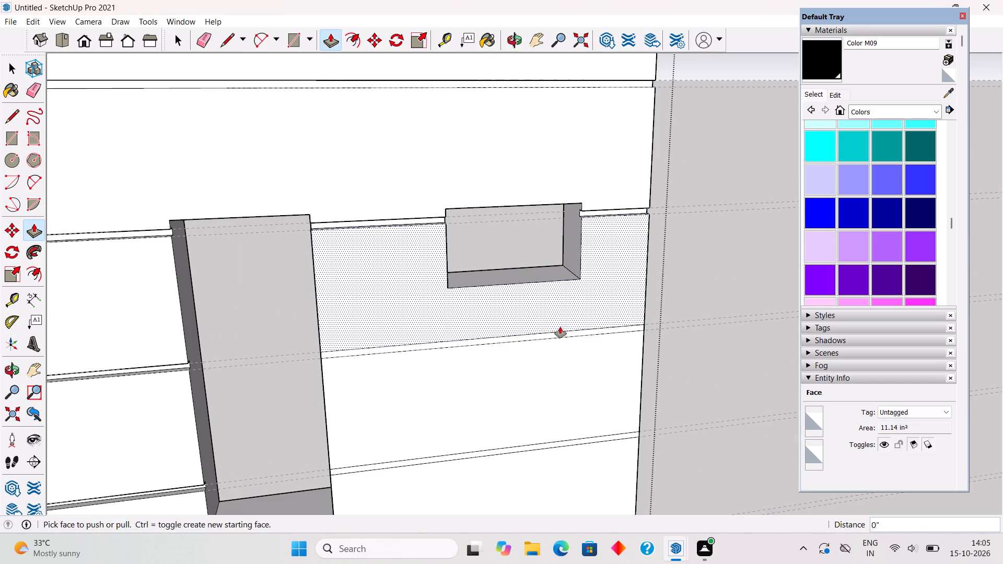
{"action": "double_click", "coordinate": [559, 334]}
{"action": "scroll", "coordinate": [558, 268], "scroll_direction": "down", "scroll_amount": 5}
{"action": "scroll", "coordinate": [558, 393], "scroll_direction": "up", "scroll_amount": 4}
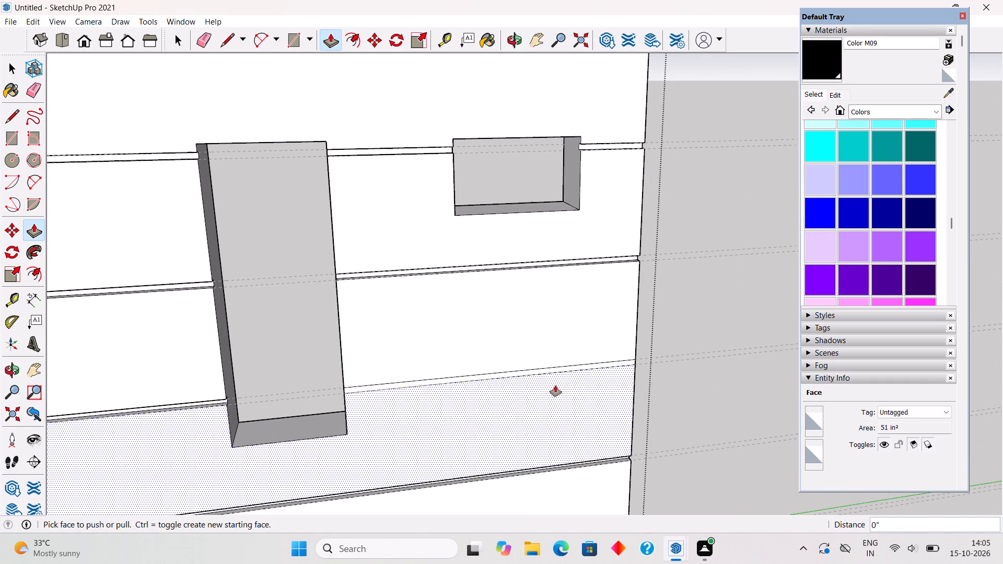
{"action": "double_click", "coordinate": [556, 371]}
{"action": "scroll", "coordinate": [541, 309], "scroll_direction": "down", "scroll_amount": 6}
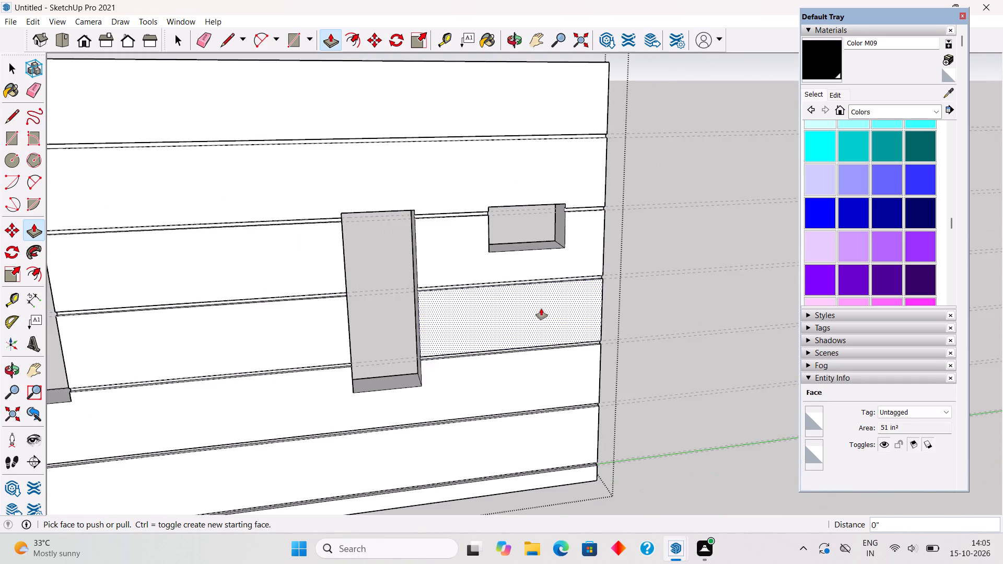
{"action": "scroll", "coordinate": [541, 309], "scroll_direction": "down", "scroll_amount": 3}
{"action": "middle_click_drag", "start_coordinate": [556, 390], "coordinate": [251, 323]}
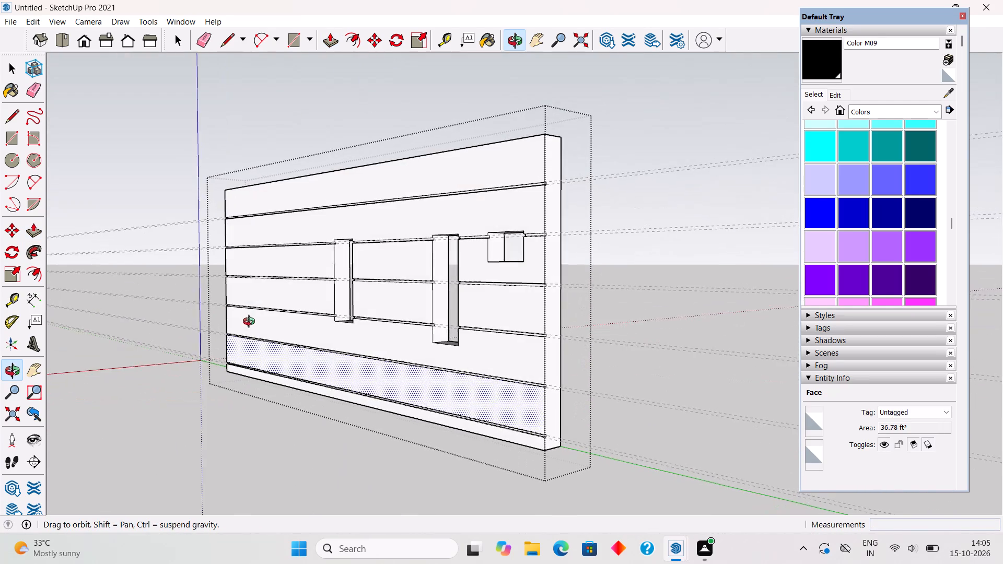
{"action": "middle_click_drag", "start_coordinate": [251, 323], "coordinate": [256, 327]}
{"action": "key", "text": "space"}
{"action": "left_click", "coordinate": [310, 105]}
Delete all the horizontal guide lines running across and beyond the wall.
{"action": "scroll", "coordinate": [321, 288], "scroll_direction": "down", "scroll_amount": 4}
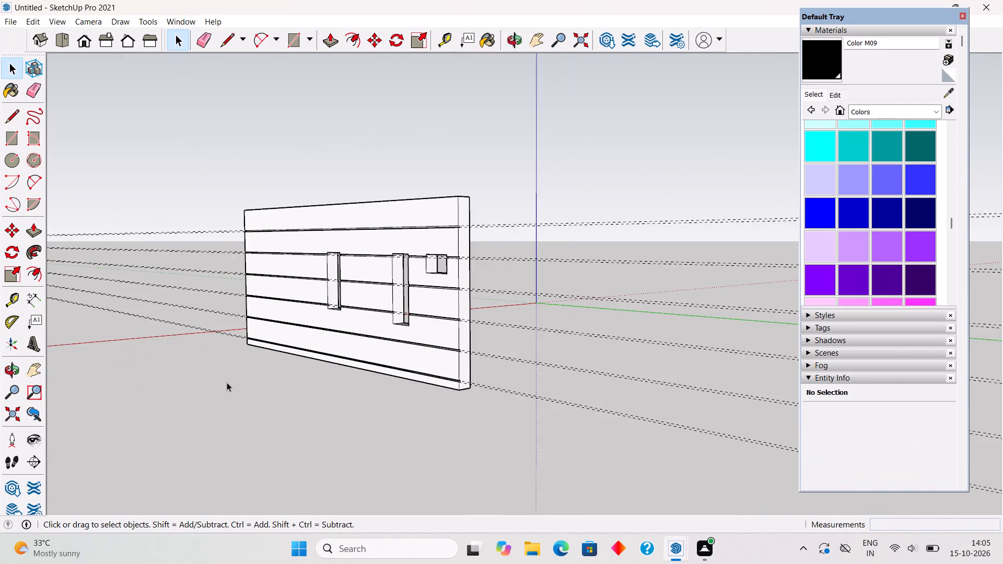
{"action": "middle_click_drag", "start_coordinate": [226, 383], "coordinate": [496, 394]}
{"action": "scroll", "coordinate": [496, 394], "scroll_direction": "down", "scroll_amount": 3}
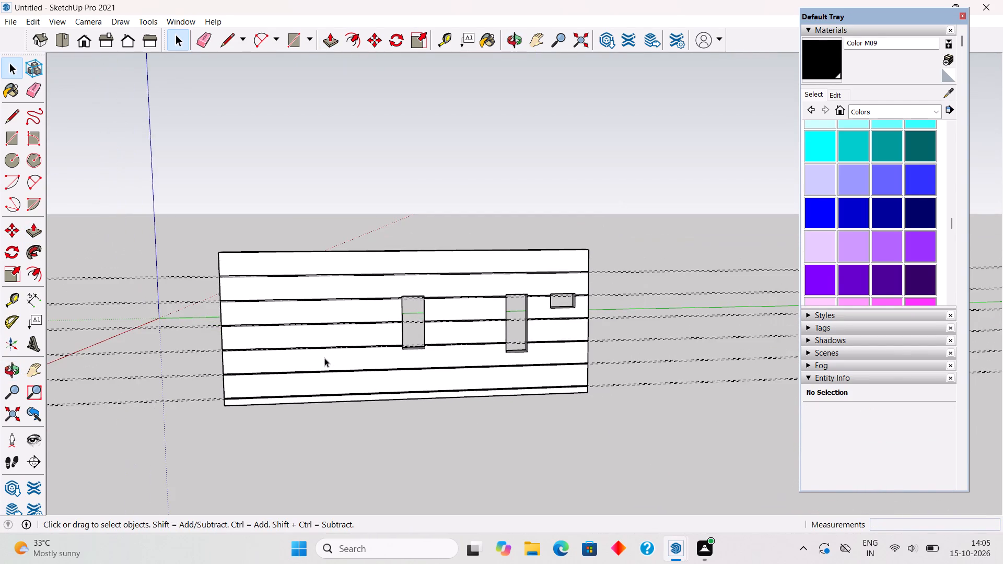
{"action": "scroll", "coordinate": [197, 396], "scroll_direction": "up", "scroll_amount": 5}
{"action": "scroll", "coordinate": [210, 399], "scroll_direction": "down", "scroll_amount": 10}
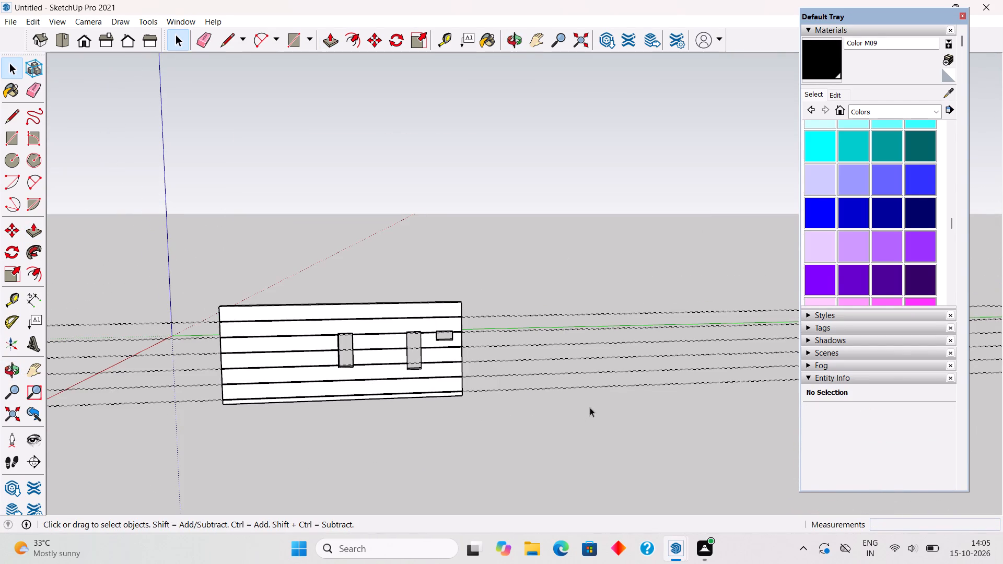
{"action": "left_click_drag", "start_coordinate": [590, 407], "coordinate": [517, 289]}
{"action": "key", "text": "Delete"}
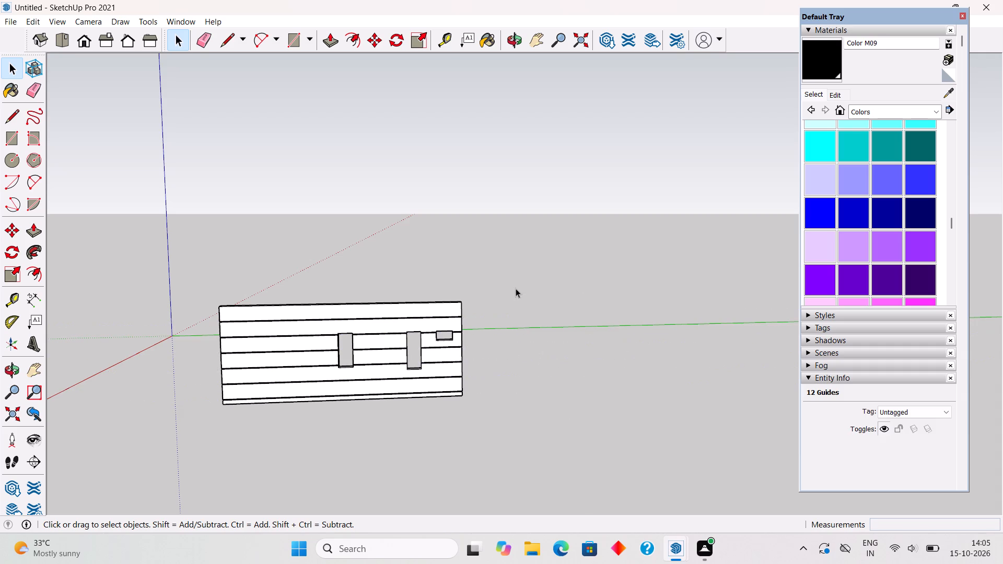
Examine the horizontal grooves across the wall face, around the three window openings and at the wall's end.
{"action": "scroll", "coordinate": [409, 372], "scroll_direction": "up", "scroll_amount": 6}
{"action": "scroll", "coordinate": [316, 337], "scroll_direction": "up", "scroll_amount": 4}
{"action": "middle_click_drag", "start_coordinate": [333, 331], "coordinate": [366, 320]}
{"action": "scroll", "coordinate": [340, 327], "scroll_direction": "up", "scroll_amount": 1}
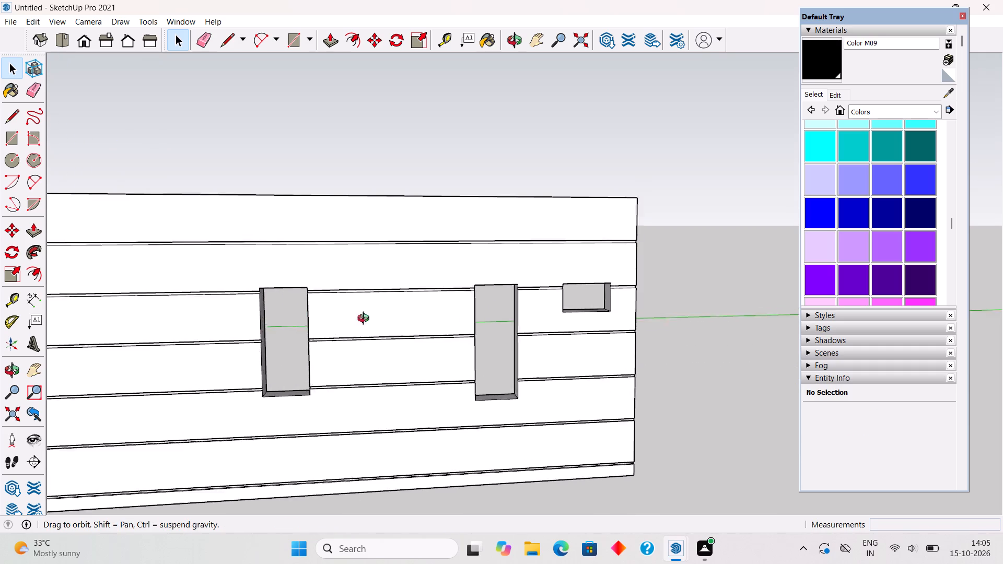
{"action": "middle_click_drag", "start_coordinate": [366, 320], "coordinate": [538, 254]}
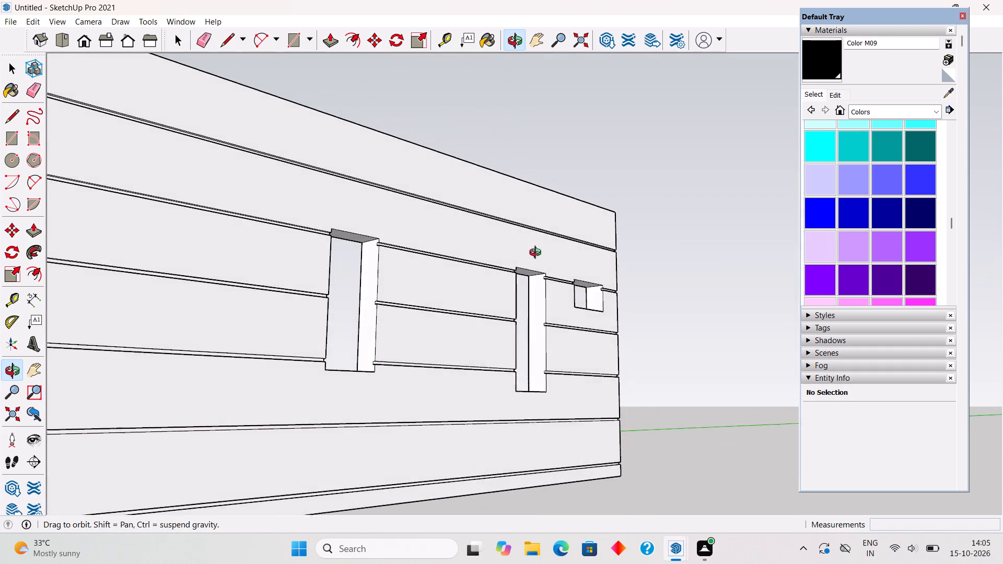
{"action": "middle_click_drag", "start_coordinate": [538, 254], "coordinate": [586, 298]}
{"action": "scroll", "coordinate": [586, 298], "scroll_direction": "down", "scroll_amount": 10}
{"action": "middle_click_drag", "start_coordinate": [574, 347], "coordinate": [389, 359]}
{"action": "scroll", "coordinate": [412, 369], "scroll_direction": "up", "scroll_amount": 4}
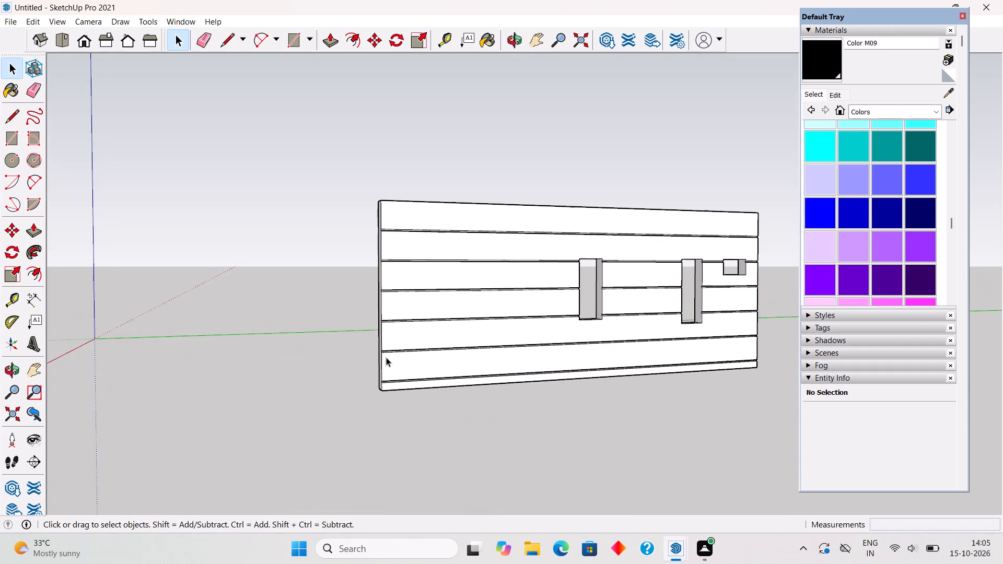
{"action": "middle_click_drag", "start_coordinate": [378, 324], "coordinate": [689, 374]}
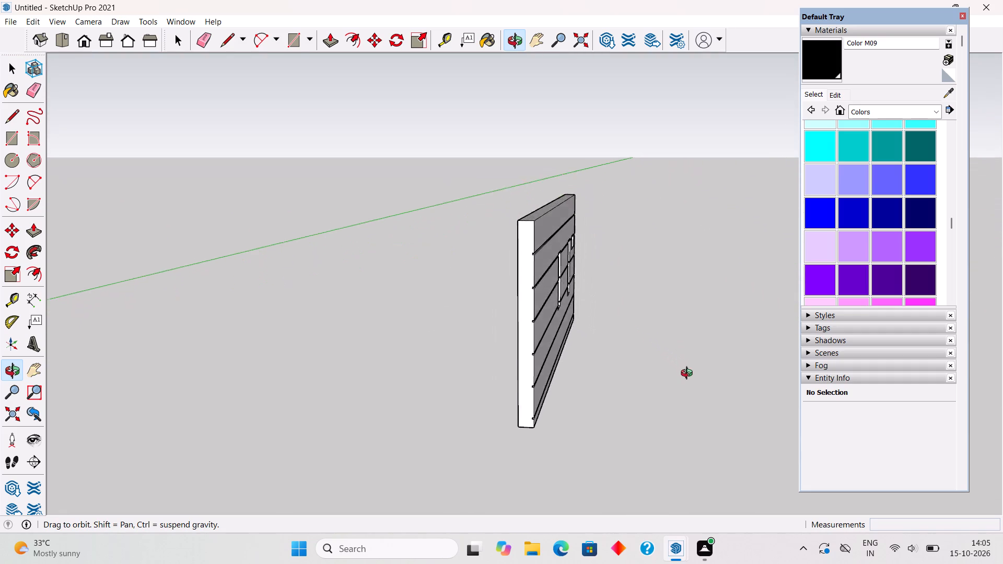
{"action": "middle_click_drag", "start_coordinate": [689, 374], "coordinate": [701, 397]}
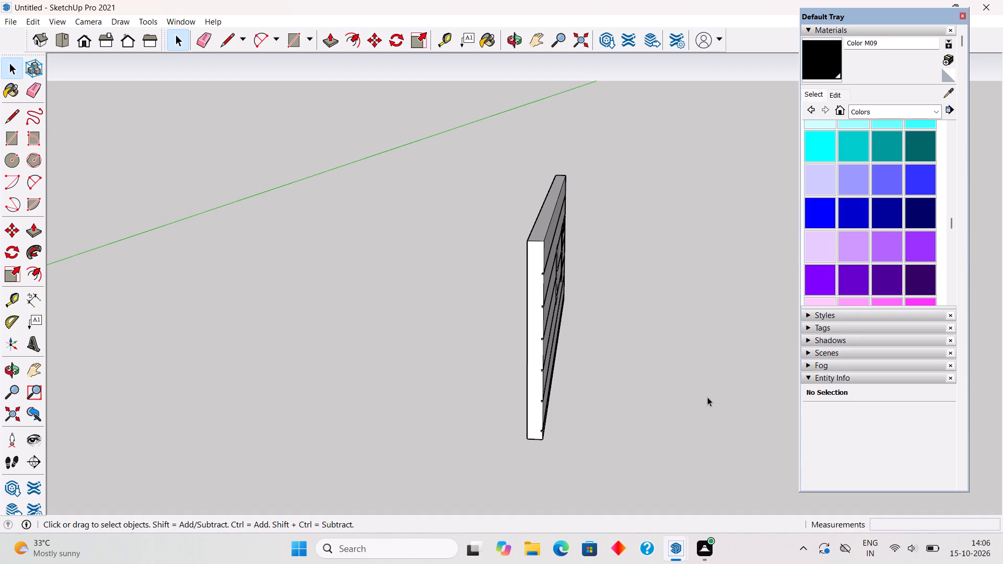
{"action": "scroll", "coordinate": [584, 382], "scroll_direction": "down", "scroll_amount": 4}
{"action": "middle_click_drag", "start_coordinate": [589, 389], "coordinate": [343, 314]}
{"action": "scroll", "coordinate": [328, 303], "scroll_direction": "up", "scroll_amount": 2}
{"action": "scroll", "coordinate": [656, 359], "scroll_direction": "up", "scroll_amount": 2}
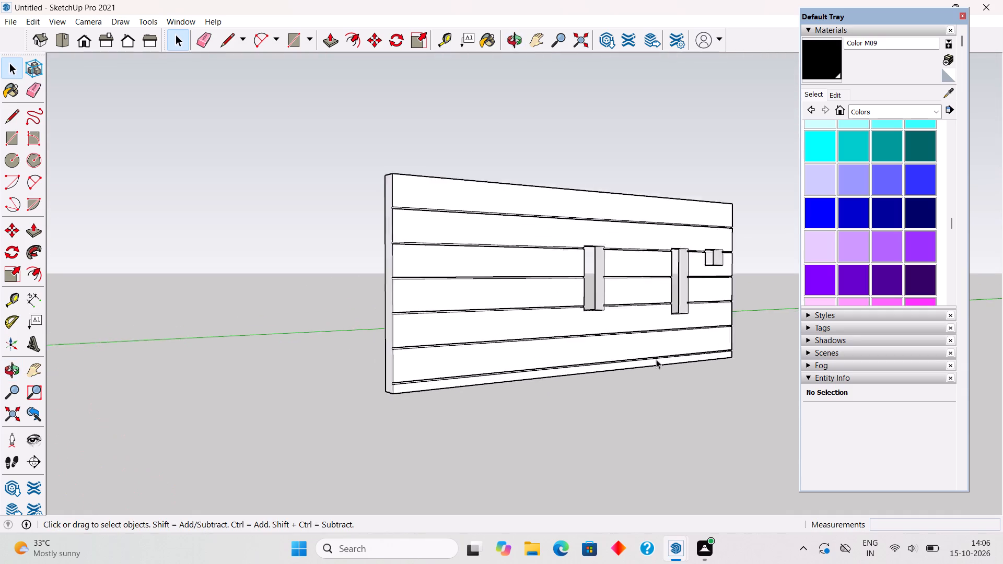
{"action": "scroll", "coordinate": [656, 359], "scroll_direction": "up", "scroll_amount": 2}
{"action": "middle_click_drag", "start_coordinate": [621, 327], "coordinate": [431, 363]}
{"action": "scroll", "coordinate": [430, 363], "scroll_direction": "down", "scroll_amount": 8}
{"action": "middle_click_drag", "start_coordinate": [282, 336], "coordinate": [689, 324]}
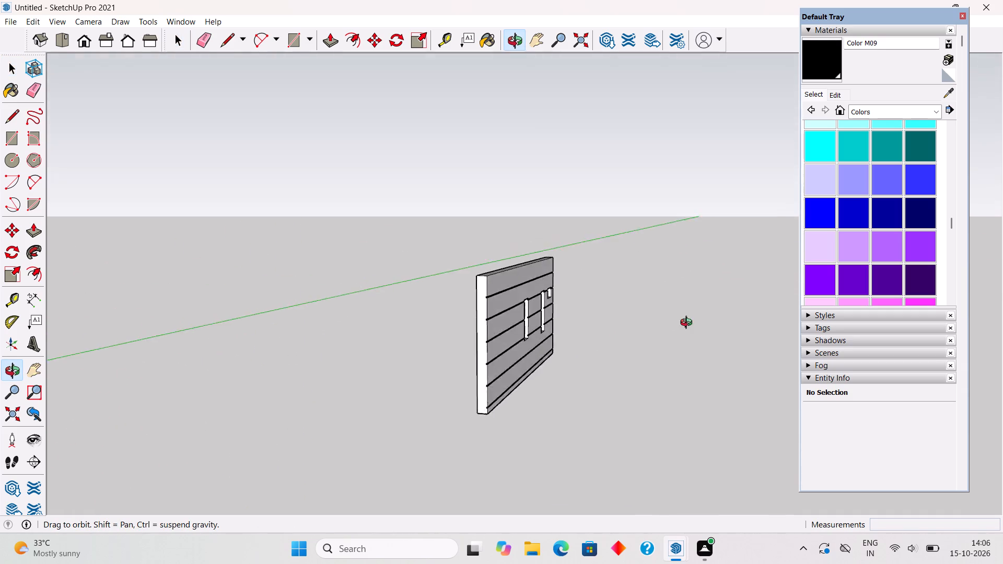
{"action": "middle_click_drag", "start_coordinate": [689, 324], "coordinate": [316, 337]}
{"action": "scroll", "coordinate": [370, 363], "scroll_direction": "up", "scroll_amount": 5}
{"action": "scroll", "coordinate": [514, 342], "scroll_direction": "down", "scroll_amount": 4}
{"action": "scroll", "coordinate": [750, 232], "scroll_direction": "up", "scroll_amount": 2}
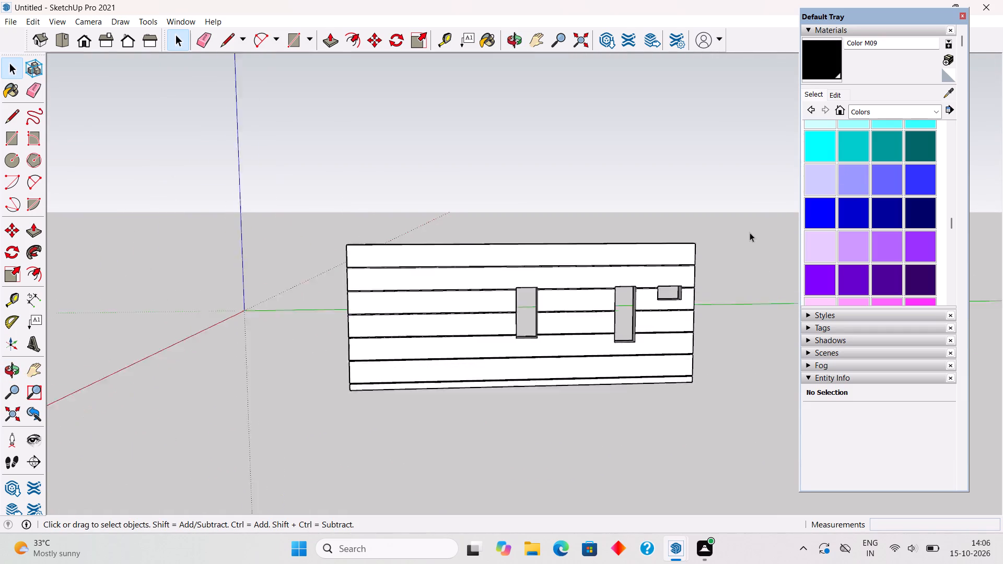
{"action": "scroll", "coordinate": [750, 232], "scroll_direction": "up", "scroll_amount": 2}
{"action": "middle_click_drag", "start_coordinate": [664, 407], "coordinate": [631, 418]}
{"action": "scroll", "coordinate": [632, 416], "scroll_direction": "up", "scroll_amount": 2}
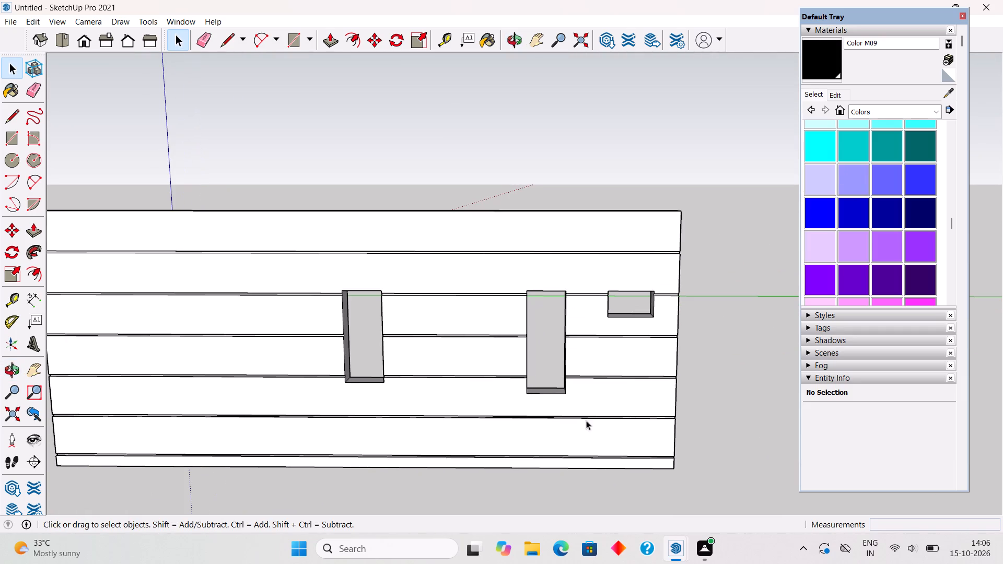
{"action": "middle_click_drag", "start_coordinate": [524, 396], "coordinate": [511, 358]}
{"action": "scroll", "coordinate": [511, 358], "scroll_direction": "up", "scroll_amount": 3}
{"action": "scroll", "coordinate": [510, 356], "scroll_direction": "down", "scroll_amount": 5}
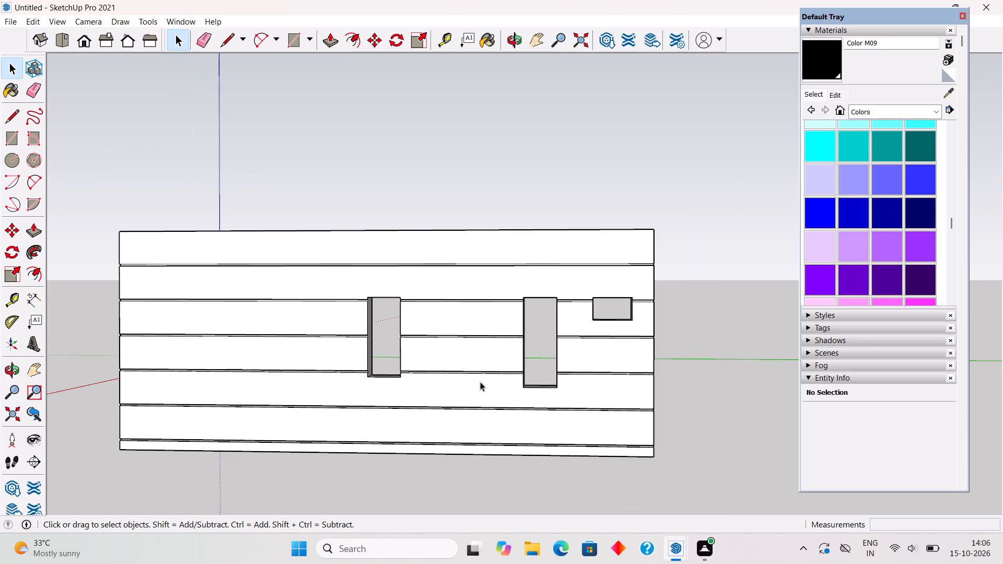
{"action": "middle_click_drag", "start_coordinate": [227, 342], "coordinate": [345, 331]}
{"action": "scroll", "coordinate": [345, 331], "scroll_direction": "down", "scroll_amount": 4}
{"action": "scroll", "coordinate": [174, 444], "scroll_direction": "up", "scroll_amount": 1}
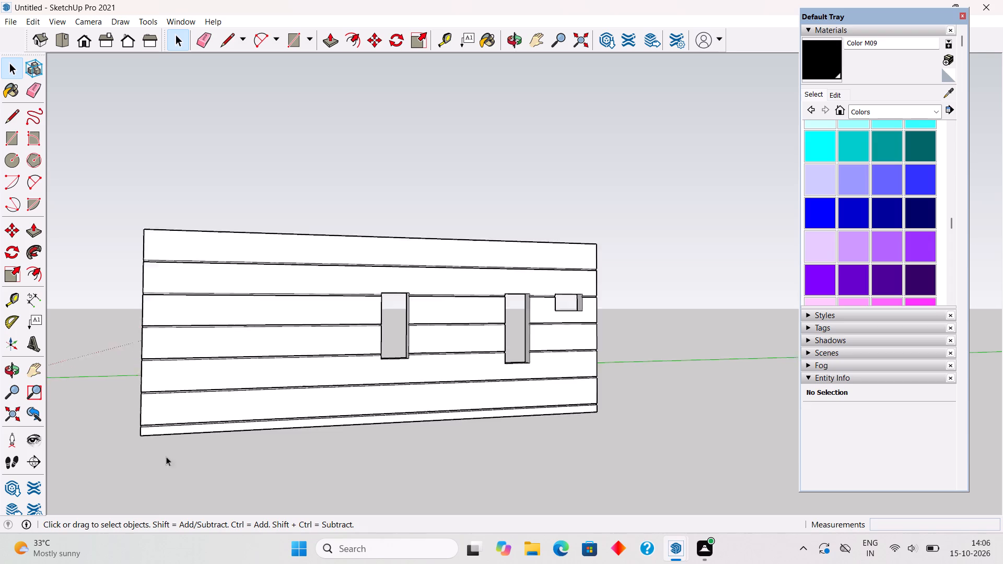
{"action": "scroll", "coordinate": [166, 456], "scroll_direction": "up", "scroll_amount": 3}
{"action": "middle_click_drag", "start_coordinate": [148, 473], "coordinate": [295, 509]}
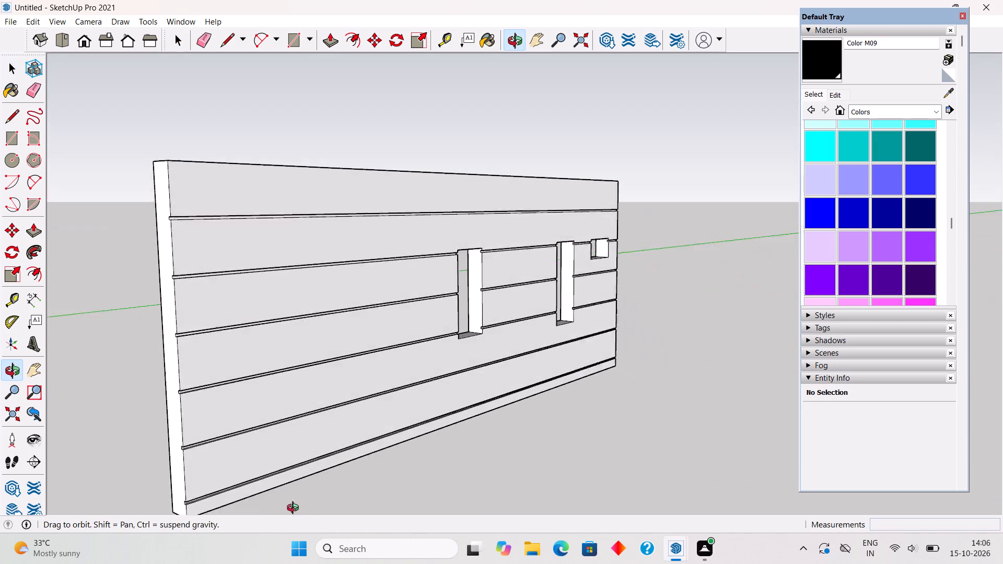
{"action": "middle_click_drag", "start_coordinate": [295, 509], "coordinate": [278, 502]}
{"action": "scroll", "coordinate": [276, 501], "scroll_direction": "down", "scroll_amount": 5}
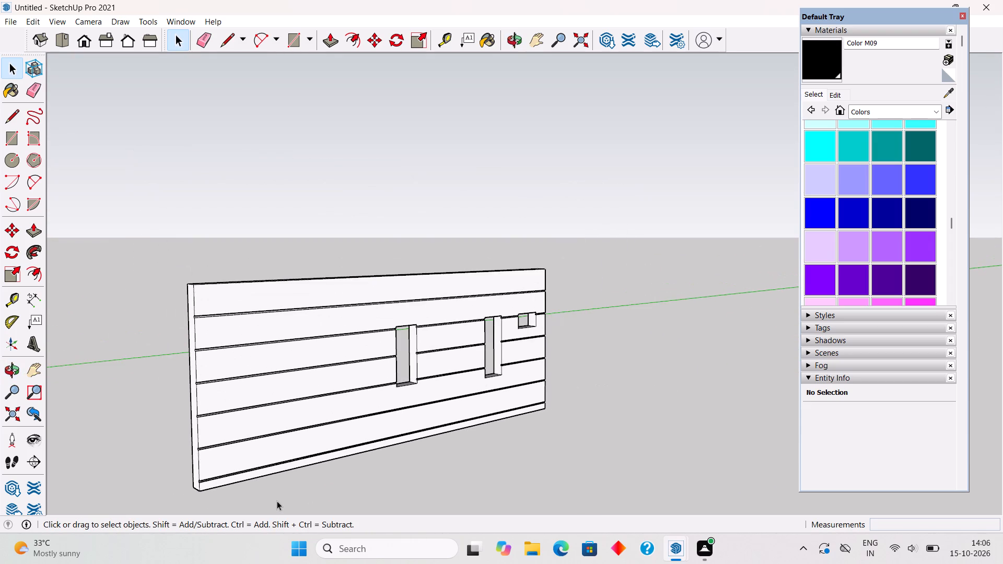
{"action": "scroll", "coordinate": [277, 501], "scroll_direction": "down", "scroll_amount": 5}
{"action": "middle_click_drag", "start_coordinate": [294, 507], "coordinate": [239, 505]}
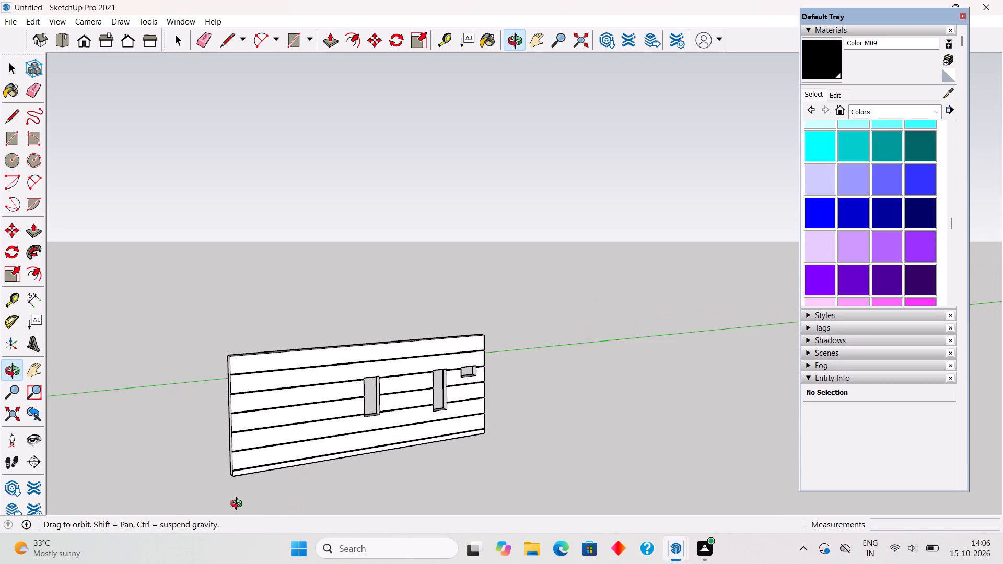
{"action": "middle_click_drag", "start_coordinate": [239, 505], "coordinate": [211, 506]}
{"action": "scroll", "coordinate": [286, 390], "scroll_direction": "up", "scroll_amount": 14}
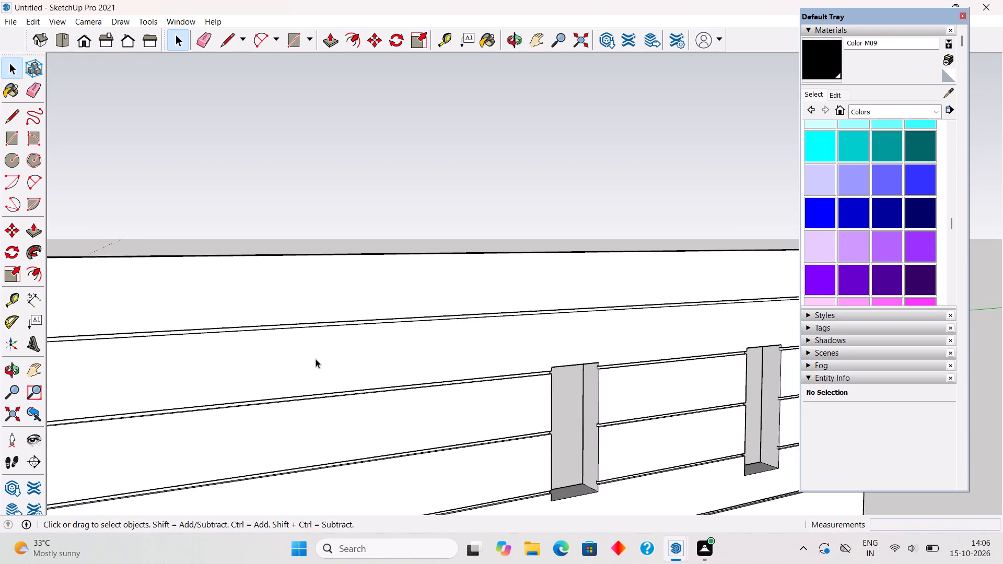
{"action": "middle_click_drag", "start_coordinate": [275, 354], "coordinate": [193, 367]}
{"action": "scroll", "coordinate": [193, 367], "scroll_direction": "down", "scroll_amount": 9}
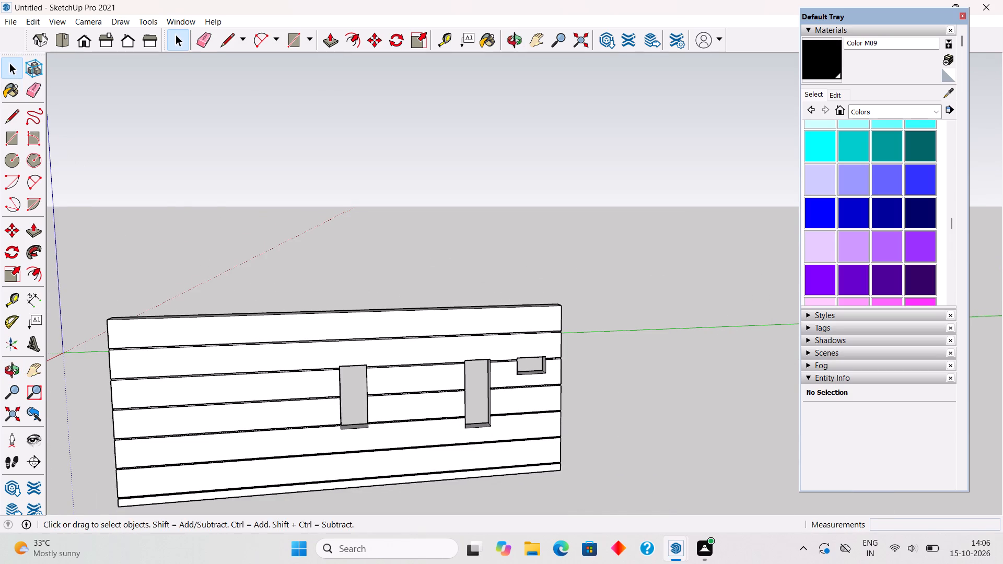
Unhide all hidden geometry in the model.
{"action": "left_click", "coordinate": [38, 20]}
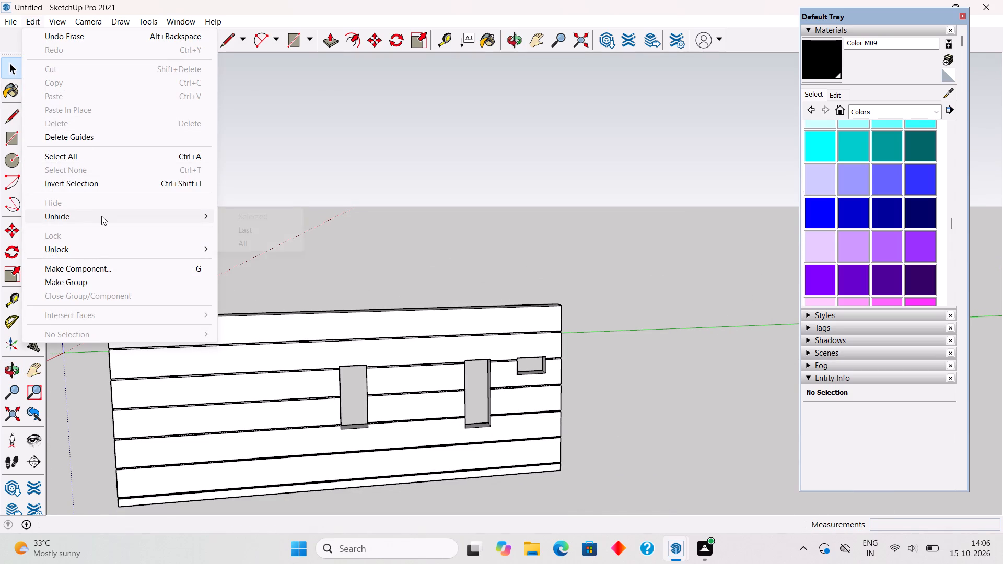
{"action": "left_click", "coordinate": [101, 216]}
{"action": "left_click", "coordinate": [240, 241]}
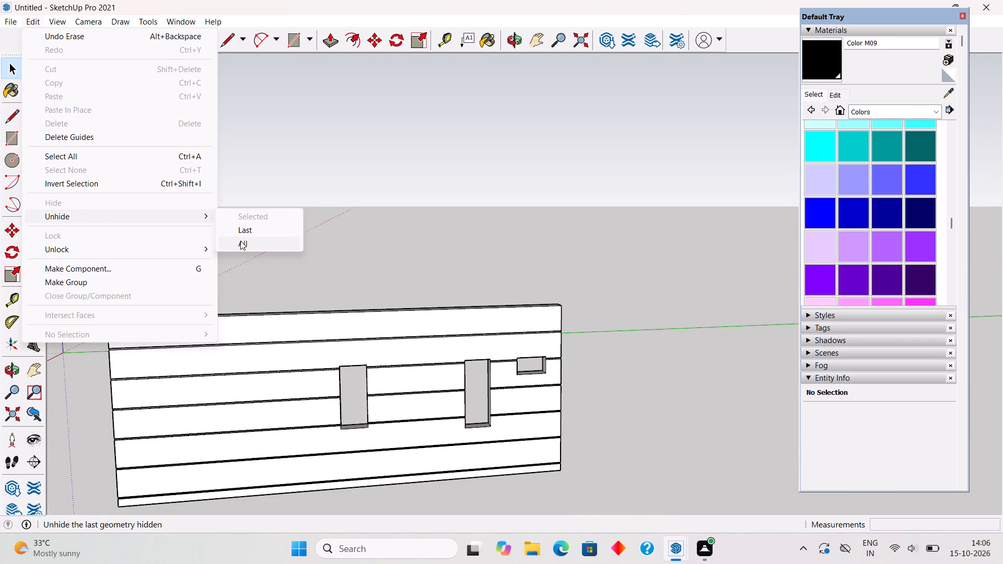
{"action": "left_click", "coordinate": [310, 201]}
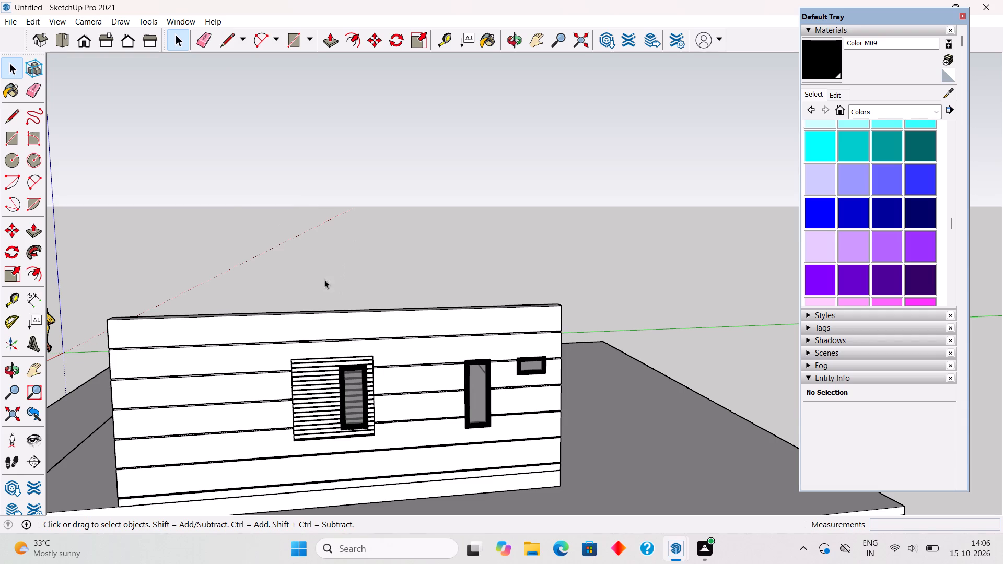
Hide the large ground slab group beneath the building's base.
{"action": "scroll", "coordinate": [719, 305], "scroll_direction": "down", "scroll_amount": 4}
{"action": "left_click", "coordinate": [679, 402]}
{"action": "right_click", "coordinate": [679, 402]}
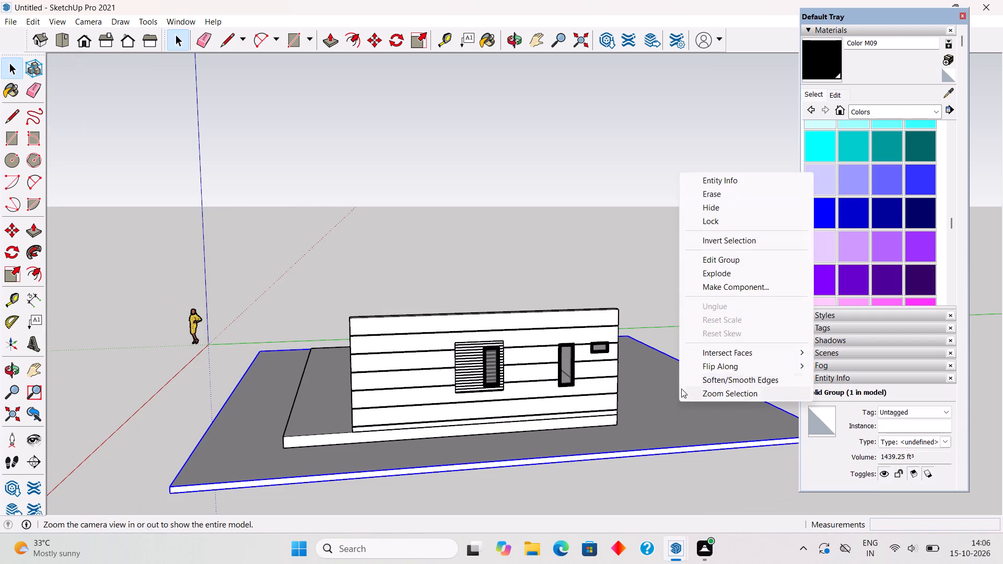
{"action": "left_click", "coordinate": [701, 208]}
Examine the grooved surround and the three black-framed windows against the wall's horizontal grooves.
{"action": "middle_click_drag", "start_coordinate": [645, 392], "coordinate": [575, 402]}
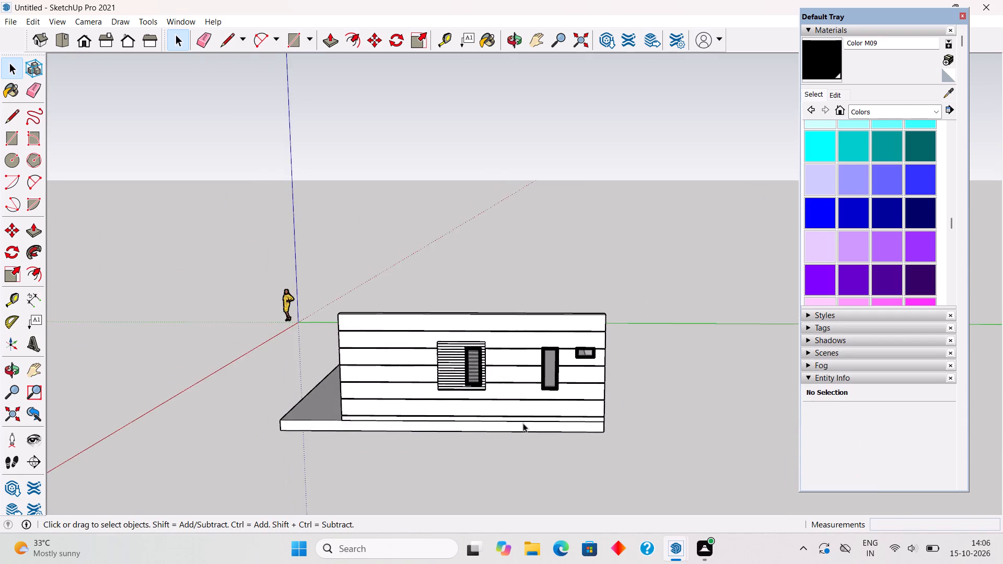
{"action": "scroll", "coordinate": [520, 426], "scroll_direction": "up", "scroll_amount": 4}
{"action": "middle_click_drag", "start_coordinate": [510, 390], "coordinate": [492, 337]}
{"action": "scroll", "coordinate": [485, 338], "scroll_direction": "up", "scroll_amount": 5}
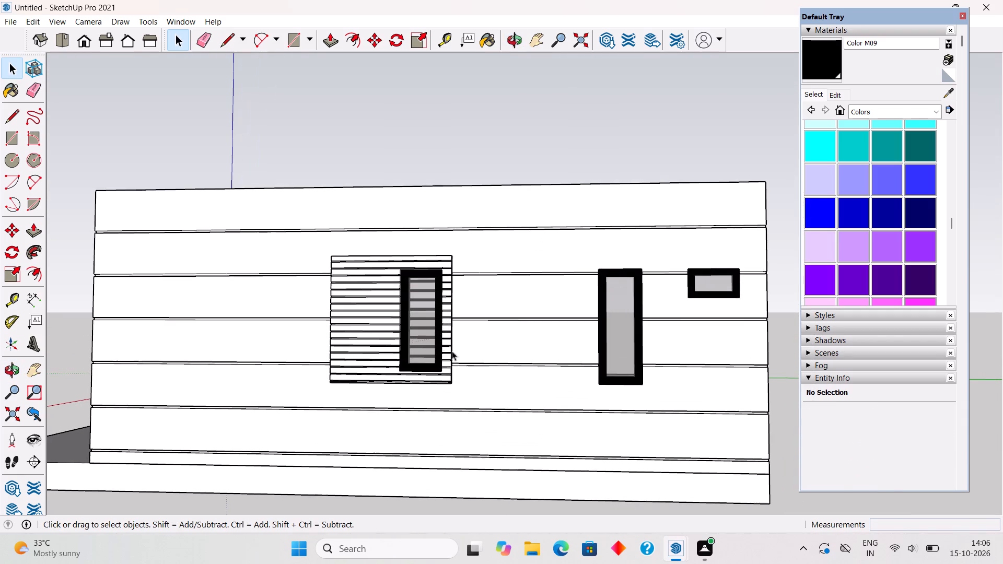
{"action": "scroll", "coordinate": [444, 350], "scroll_direction": "up", "scroll_amount": 11}
{"action": "middle_click_drag", "start_coordinate": [427, 378], "coordinate": [506, 469]}
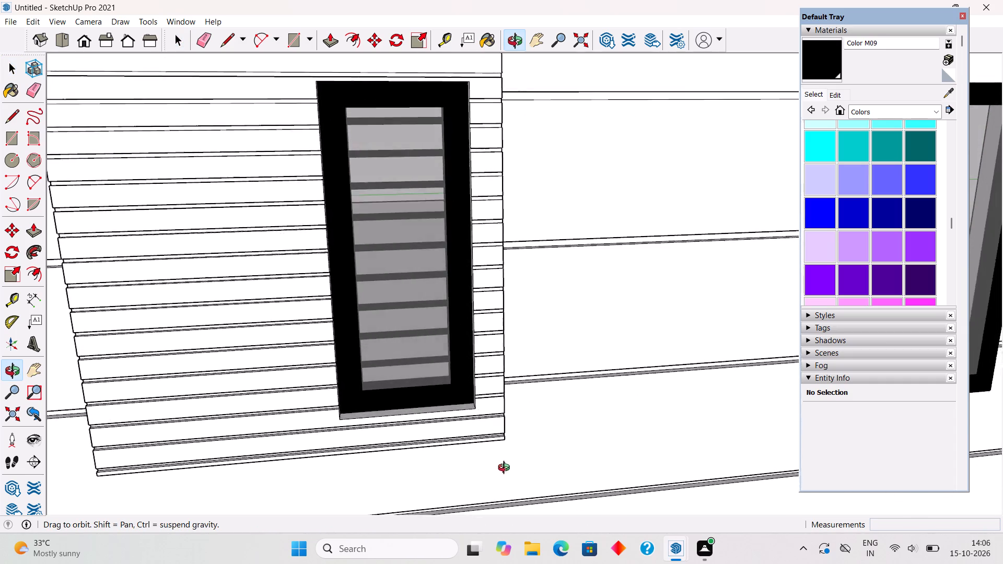
{"action": "middle_click_drag", "start_coordinate": [506, 469], "coordinate": [433, 403]}
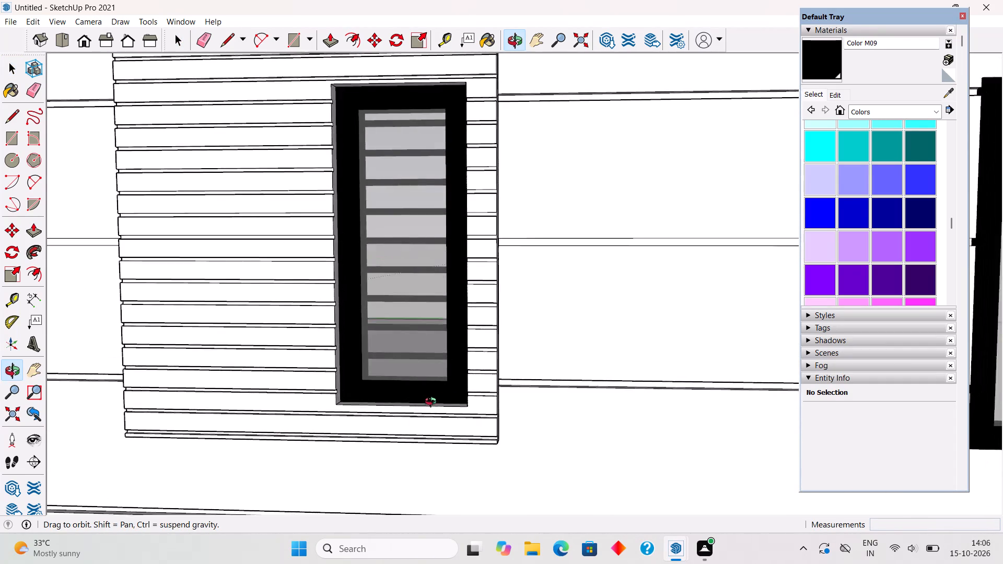
{"action": "middle_click_drag", "start_coordinate": [433, 403], "coordinate": [490, 394]}
{"action": "scroll", "coordinate": [490, 394], "scroll_direction": "down", "scroll_amount": 3}
{"action": "scroll", "coordinate": [457, 348], "scroll_direction": "down", "scroll_amount": 10}
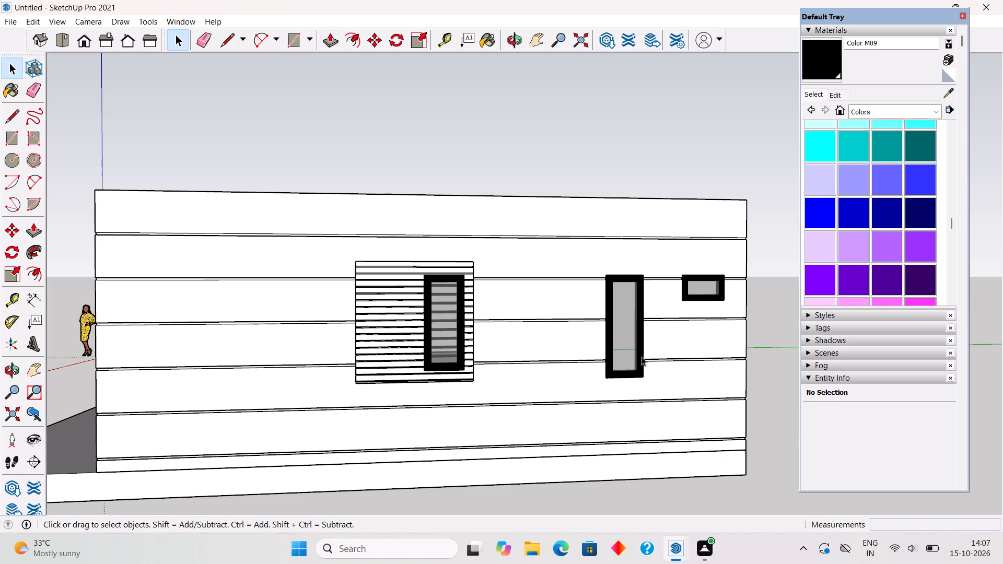
{"action": "middle_click_drag", "start_coordinate": [640, 358], "coordinate": [536, 445]}
{"action": "scroll", "coordinate": [623, 380], "scroll_direction": "down", "scroll_amount": 1}
{"action": "scroll", "coordinate": [536, 445], "scroll_direction": "down", "scroll_amount": 2}
{"action": "scroll", "coordinate": [753, 421], "scroll_direction": "up", "scroll_amount": 2}
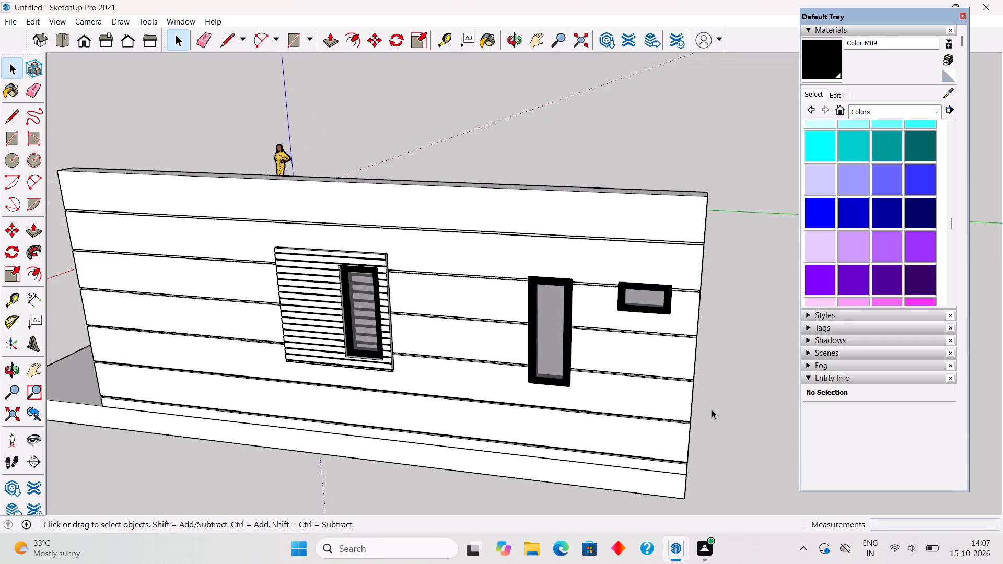
{"action": "scroll", "coordinate": [712, 409], "scroll_direction": "up", "scroll_amount": 3}
{"action": "middle_click_drag", "start_coordinate": [689, 407], "coordinate": [760, 373]}
{"action": "scroll", "coordinate": [629, 252], "scroll_direction": "up", "scroll_amount": 4}
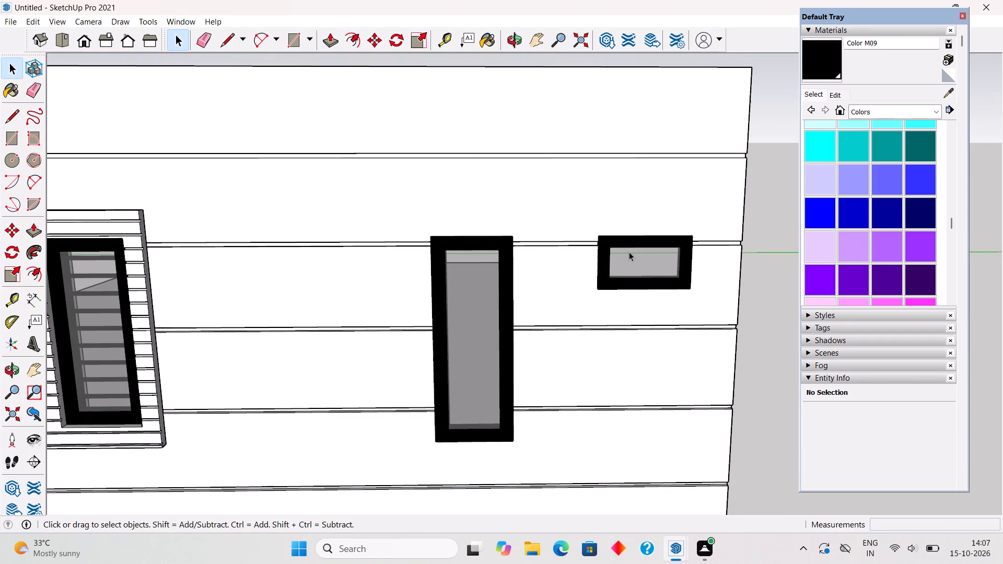
{"action": "middle_click_drag", "start_coordinate": [622, 363], "coordinate": [714, 380]}
{"action": "scroll", "coordinate": [697, 346], "scroll_direction": "up", "scroll_amount": 1}
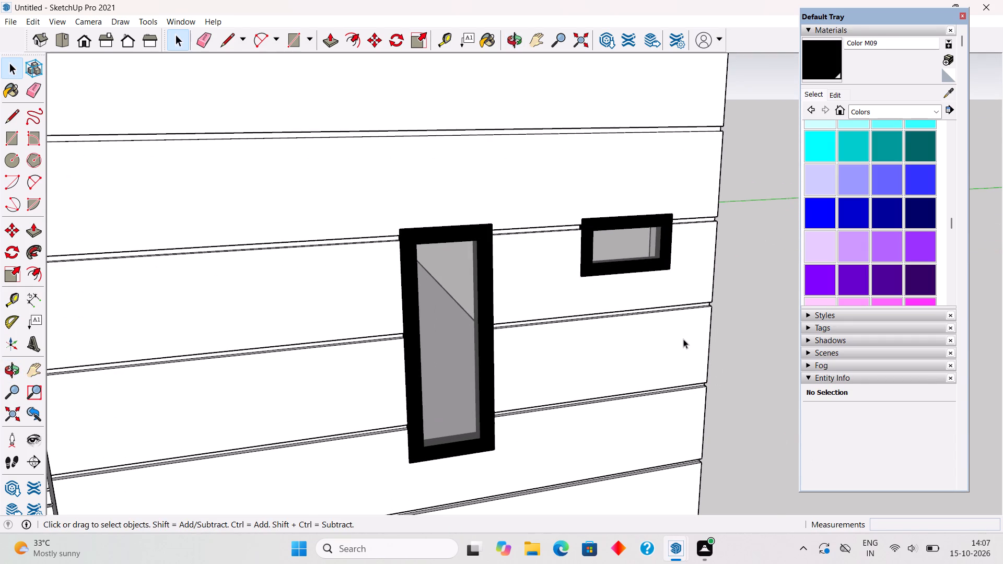
{"action": "scroll", "coordinate": [683, 341], "scroll_direction": "down", "scroll_amount": 6}
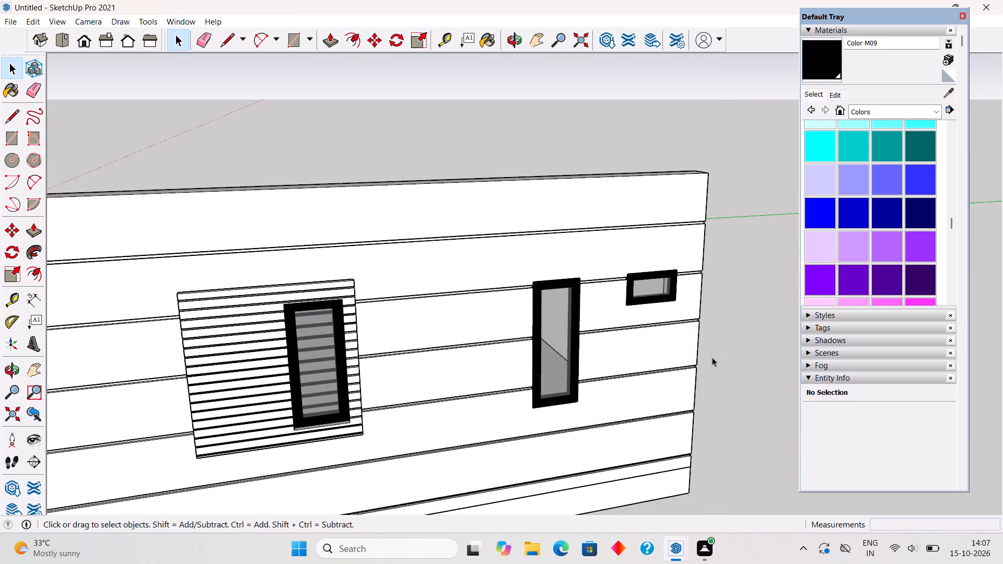
{"action": "middle_click_drag", "start_coordinate": [668, 372], "coordinate": [599, 364]}
{"action": "middle_click_drag", "start_coordinate": [659, 350], "coordinate": [677, 371]}
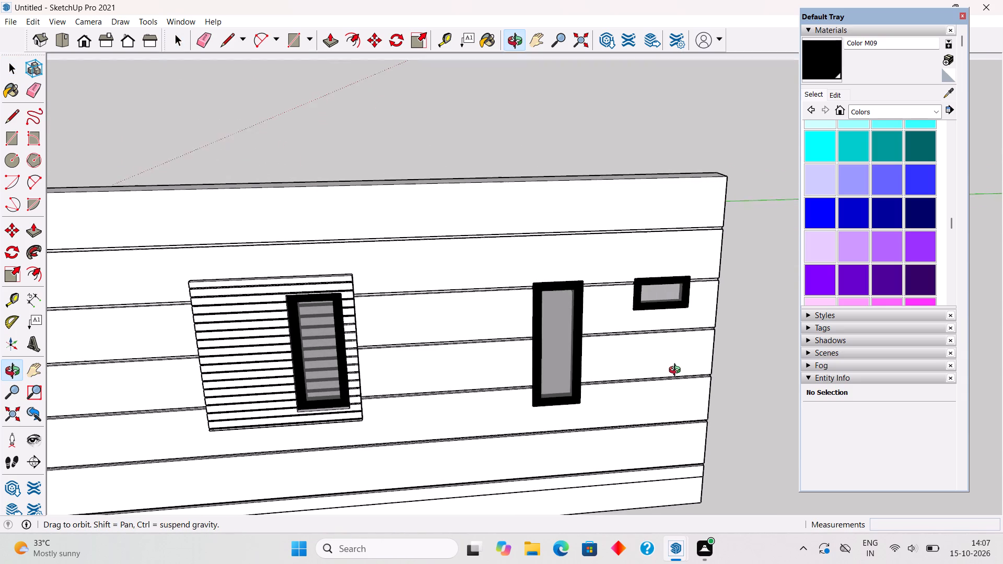
{"action": "middle_click_drag", "start_coordinate": [677, 371], "coordinate": [694, 358]}
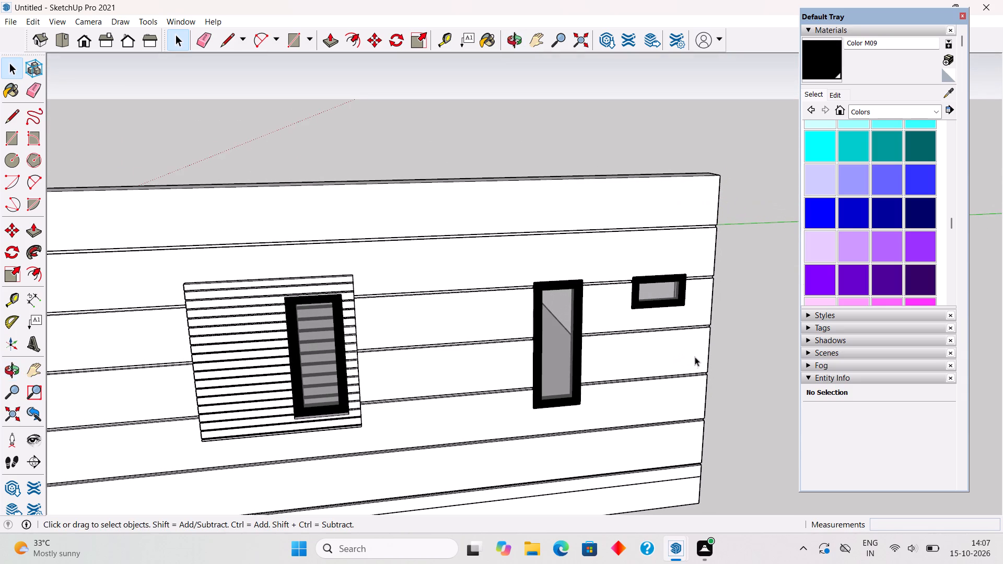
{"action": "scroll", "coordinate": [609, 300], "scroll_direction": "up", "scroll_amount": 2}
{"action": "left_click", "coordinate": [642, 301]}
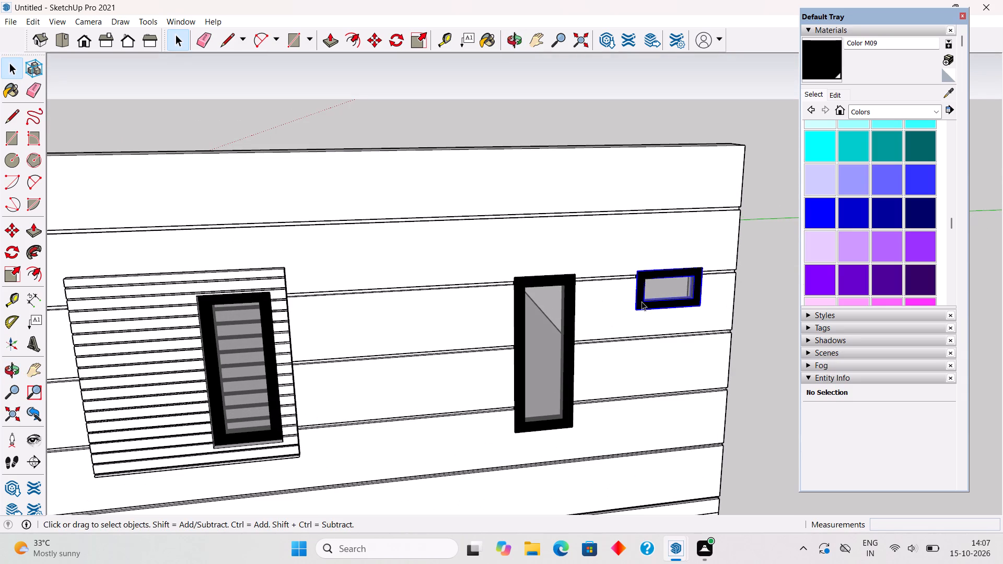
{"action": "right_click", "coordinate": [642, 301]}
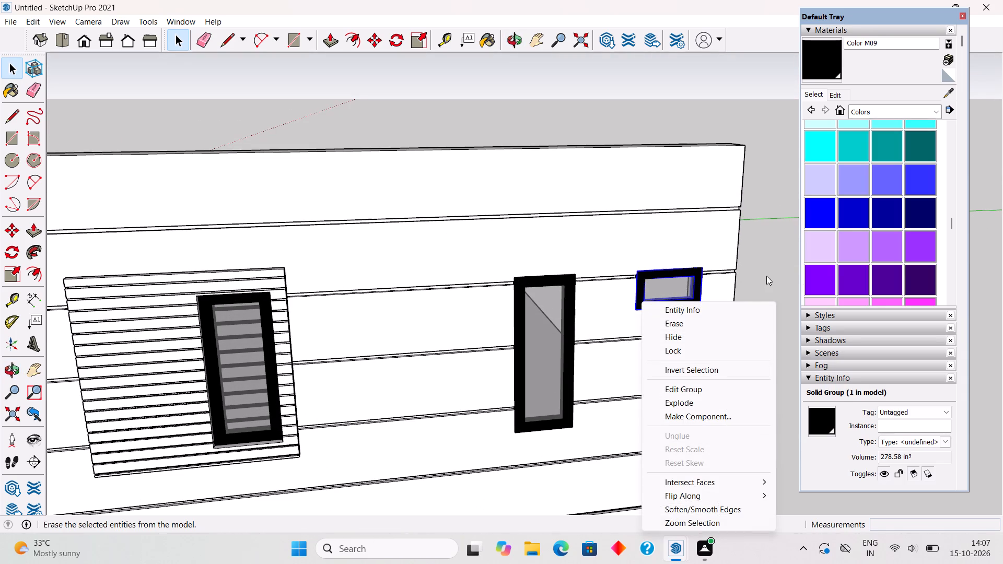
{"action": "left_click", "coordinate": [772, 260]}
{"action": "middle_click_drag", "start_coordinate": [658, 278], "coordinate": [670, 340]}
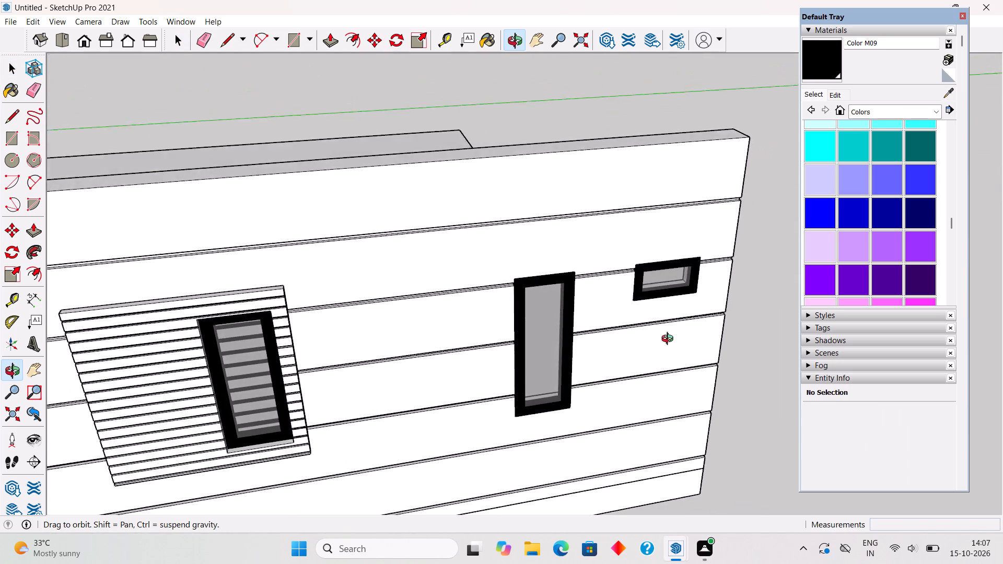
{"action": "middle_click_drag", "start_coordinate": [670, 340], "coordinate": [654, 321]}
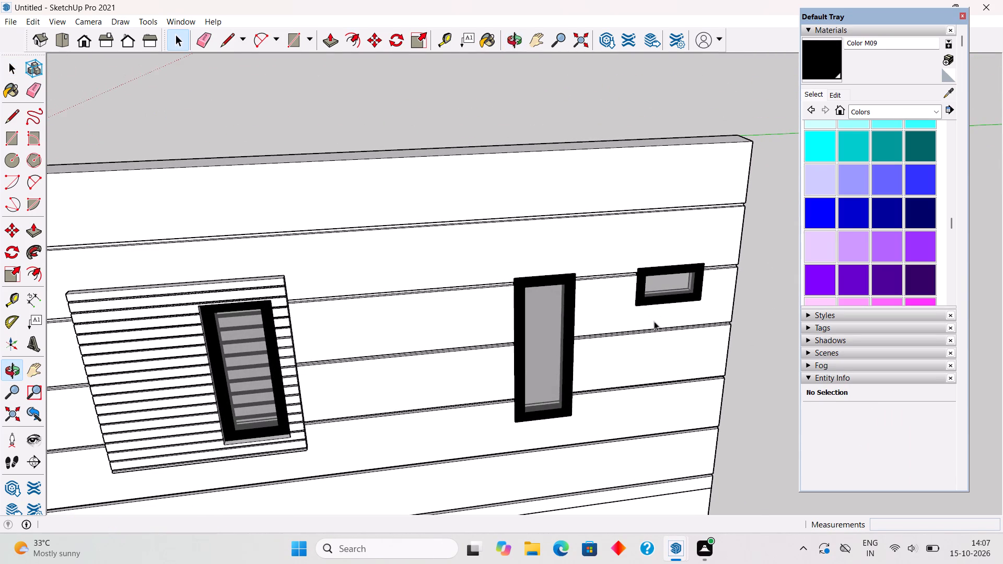
Place a vertical guide 6" from the tall window's outer edge, on the side toward the small window.
{"action": "key", "text": "r"}
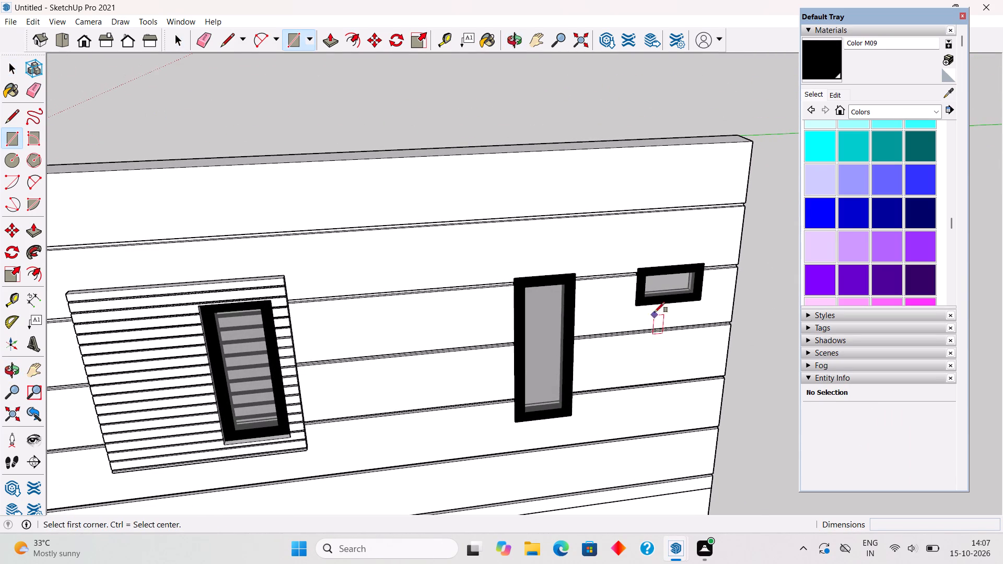
{"action": "key", "text": "t"}
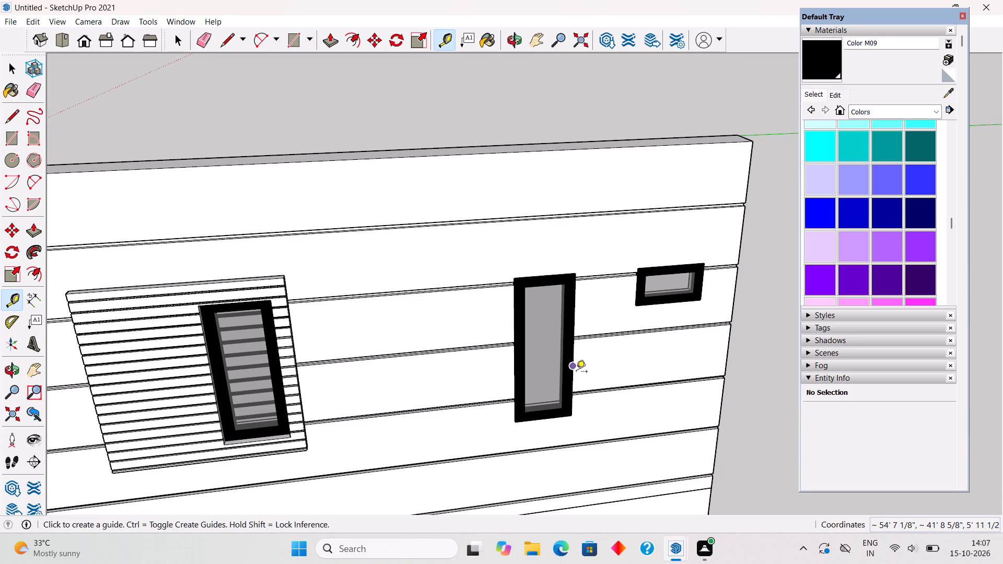
{"action": "left_click", "coordinate": [575, 381]}
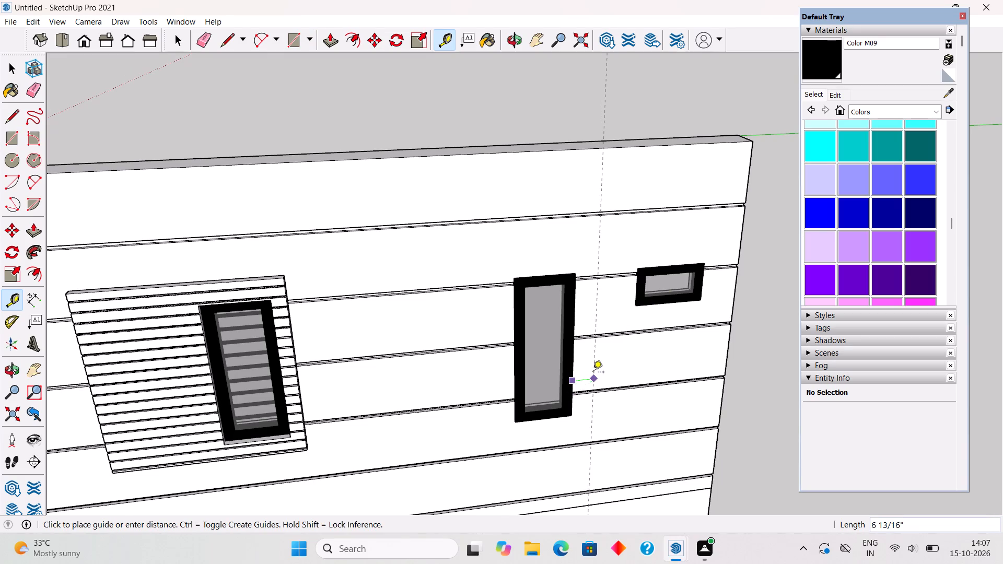
{"action": "type", "text": "6\""}
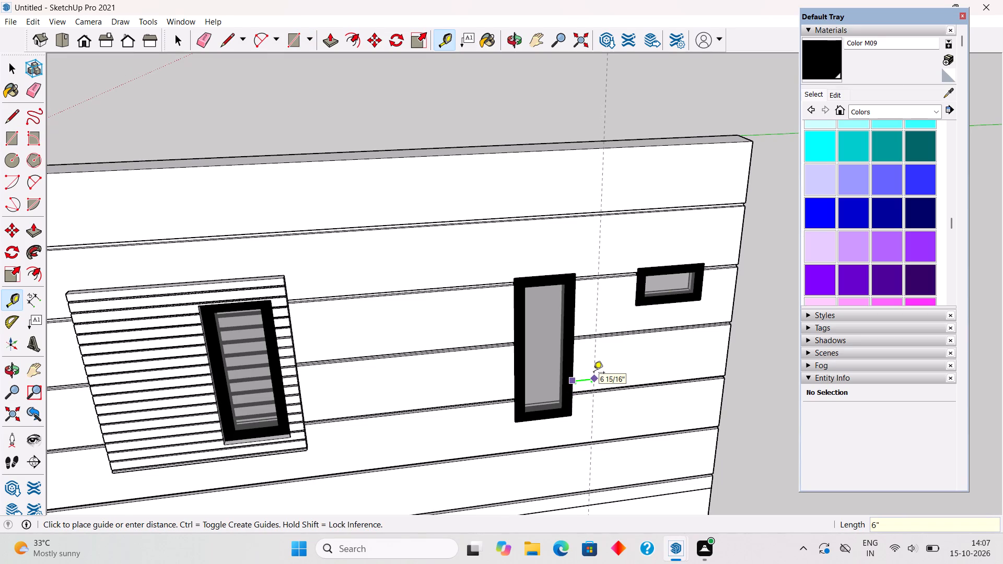
{"action": "key", "text": "Return"}
{"action": "key", "text": "space"}
Draw a 10' by 3' 9" rectangle on the wall face from the guide's top intersection down to the base line at the wall's end.
{"action": "type", "text": "r"}
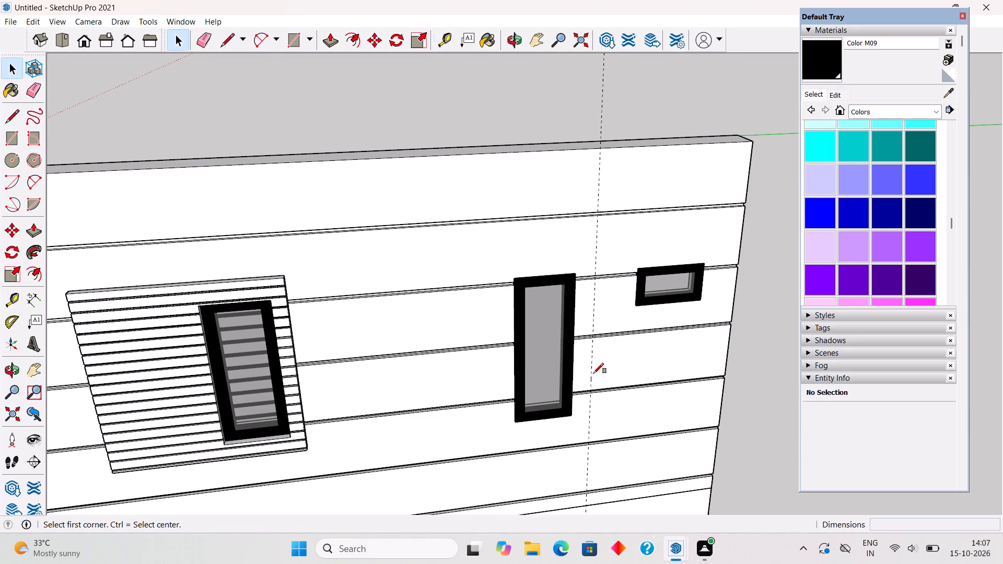
{"action": "left_click", "coordinate": [602, 149]}
{"action": "scroll", "coordinate": [683, 370], "scroll_direction": "down", "scroll_amount": 8}
{"action": "scroll", "coordinate": [720, 445], "scroll_direction": "up", "scroll_amount": 4}
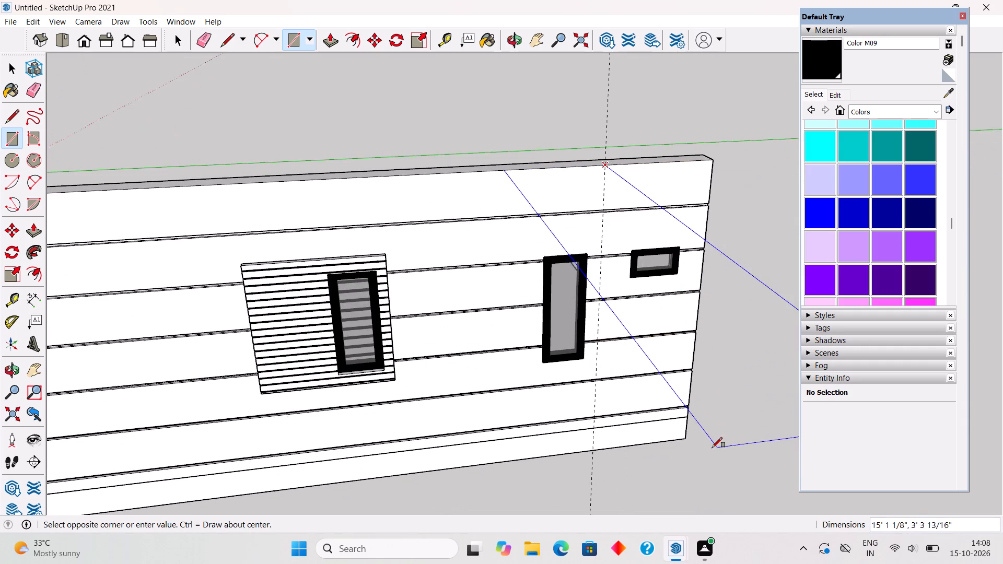
{"action": "scroll", "coordinate": [672, 430], "scroll_direction": "up", "scroll_amount": 4}
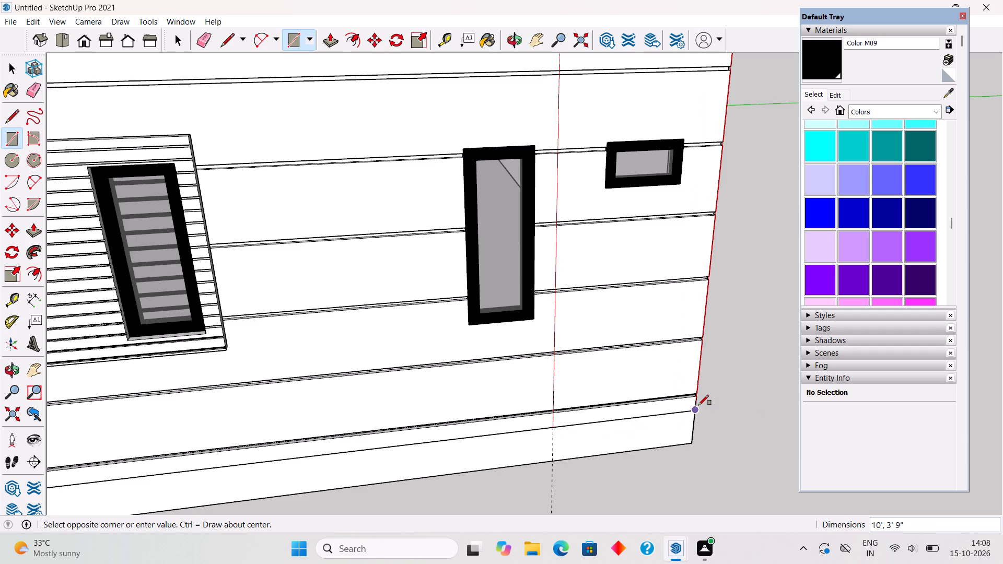
{"action": "left_click", "coordinate": [698, 405]}
{"action": "middle_click_drag", "start_coordinate": [695, 412], "coordinate": [670, 342]}
{"action": "scroll", "coordinate": [670, 342], "scroll_direction": "down", "scroll_amount": 2}
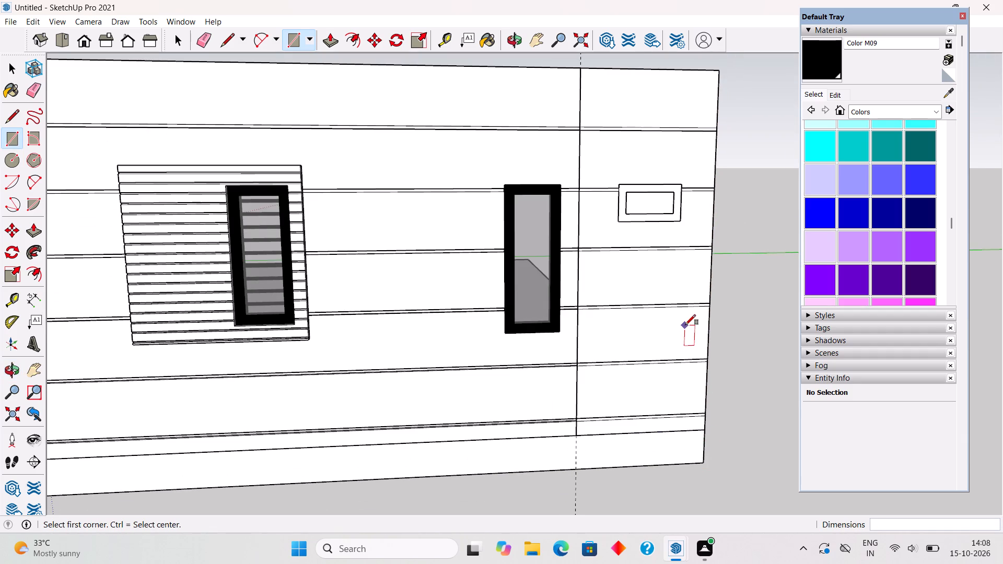
Trace the small window's outer frame with a rectangle about 1' by 1' 8 7/8" on the new face and delete the face covering it.
{"action": "key", "text": "space"}
{"action": "scroll", "coordinate": [666, 212], "scroll_direction": "up", "scroll_amount": 3}
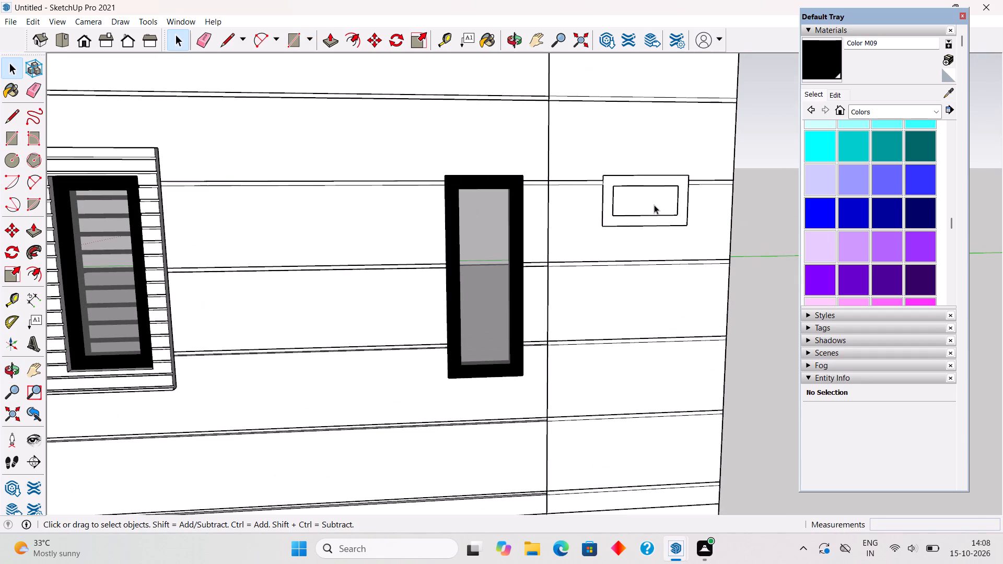
{"action": "left_click", "coordinate": [654, 205]}
{"action": "left_click", "coordinate": [657, 287]}
{"action": "scroll", "coordinate": [657, 287], "scroll_direction": "down", "scroll_amount": 3}
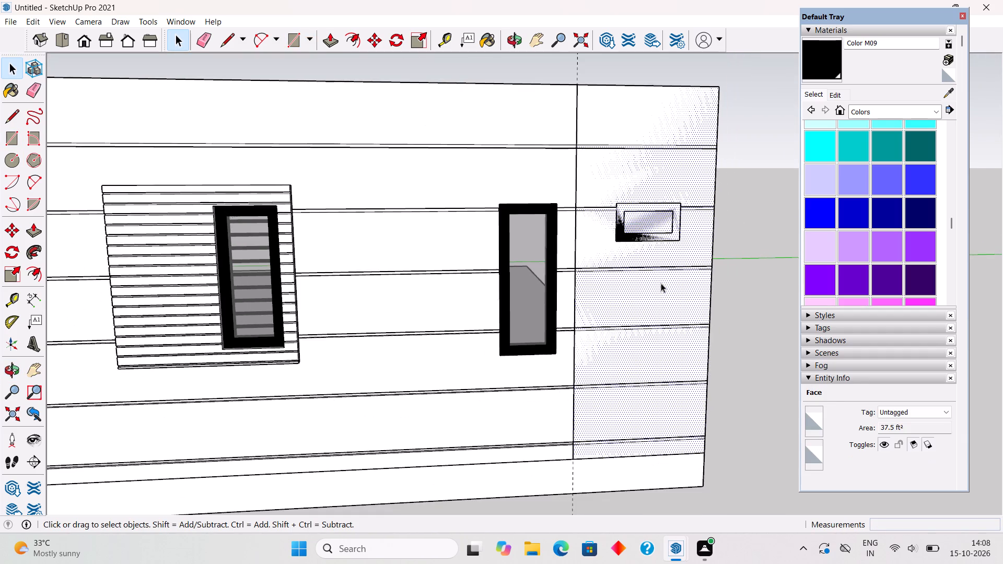
{"action": "scroll", "coordinate": [663, 284], "scroll_direction": "up", "scroll_amount": 5}
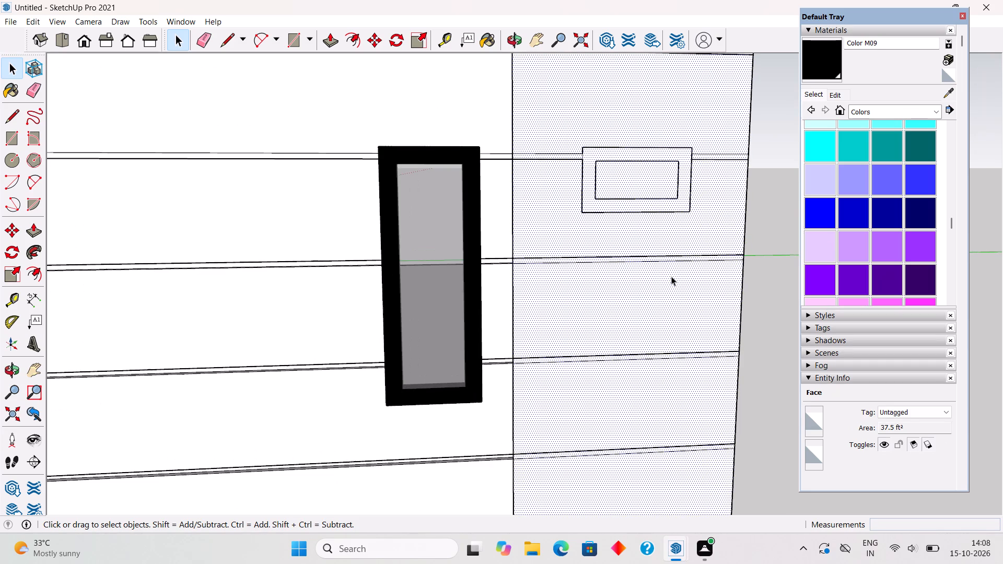
{"action": "key", "text": "r"}
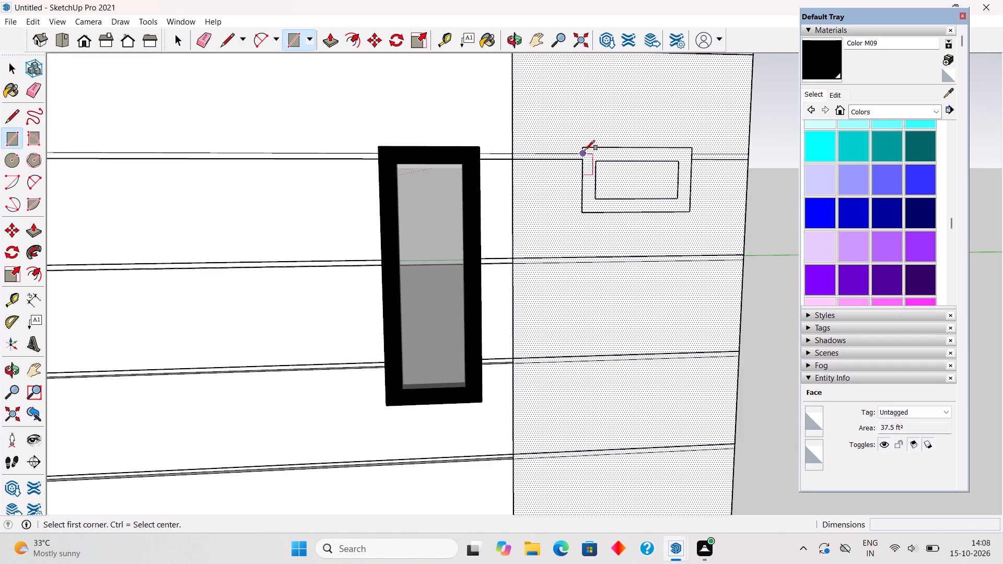
{"action": "left_click", "coordinate": [585, 147]}
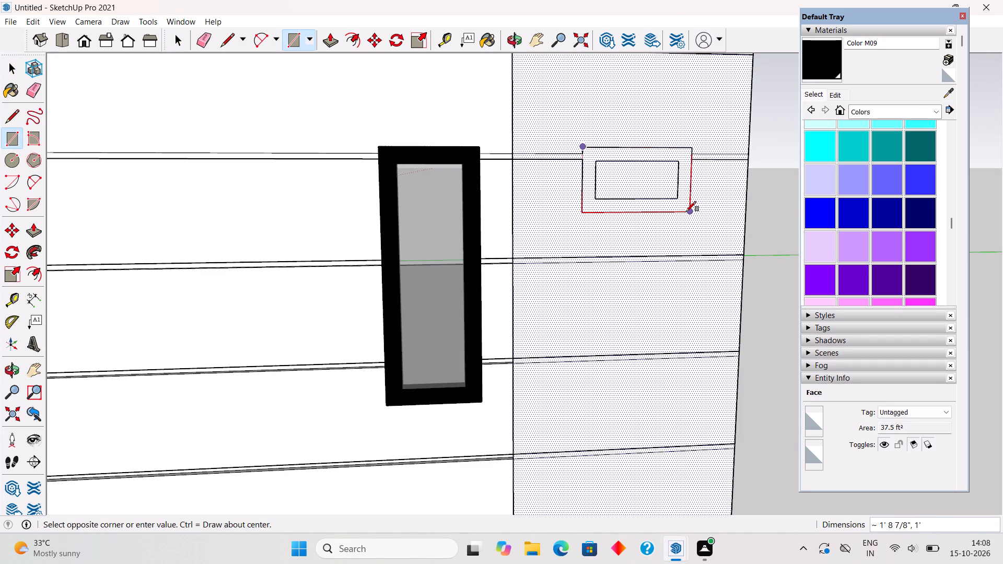
{"action": "left_click", "coordinate": [687, 211]}
{"action": "key", "text": "space"}
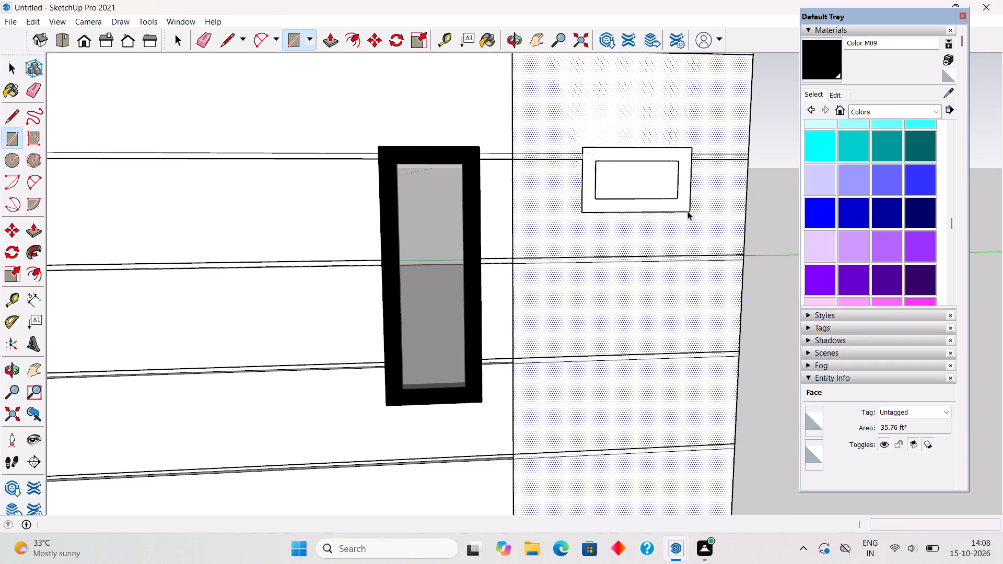
{"action": "left_click", "coordinate": [650, 185]}
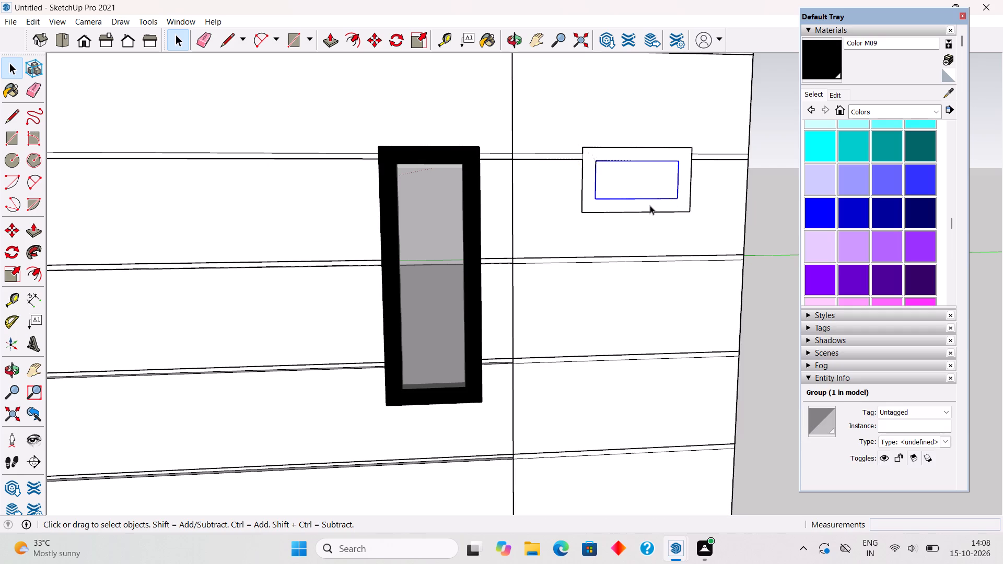
{"action": "left_click", "coordinate": [650, 205]}
{"action": "key", "text": "Delete"}
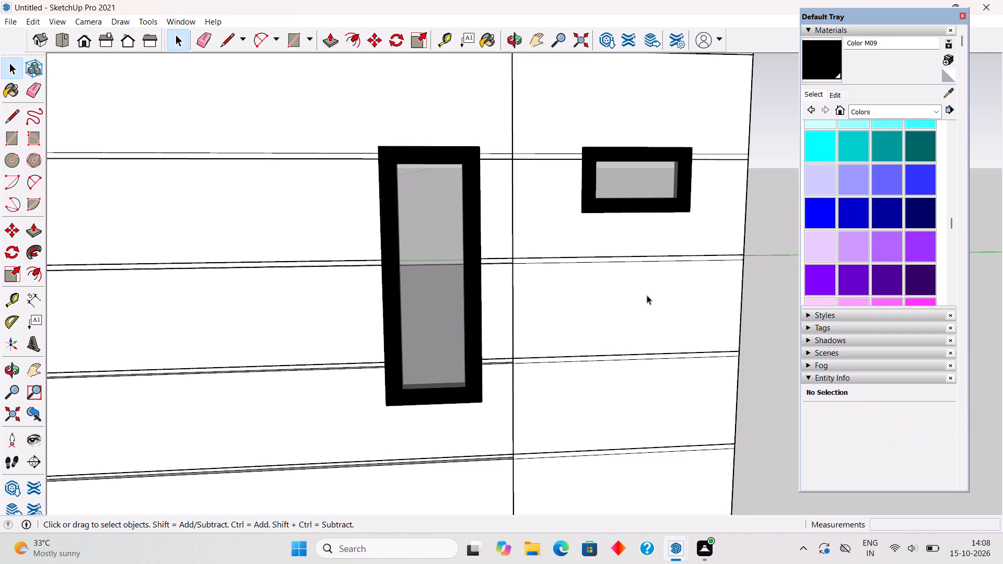
Push/Pull the wall-end panel face around the small window outward by 1".
{"action": "left_click", "coordinate": [647, 295]}
{"action": "key", "text": "p"}
{"action": "left_click", "coordinate": [647, 295]}
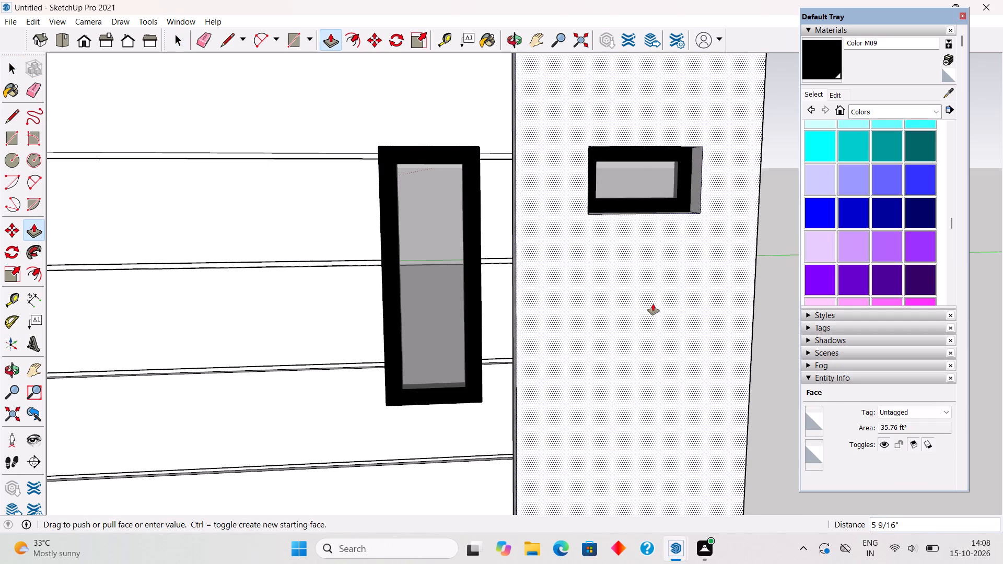
{"action": "type", "text": "1\""}
{"action": "key", "text": "Return"}
{"action": "scroll", "coordinate": [653, 304], "scroll_direction": "down", "scroll_amount": 3}
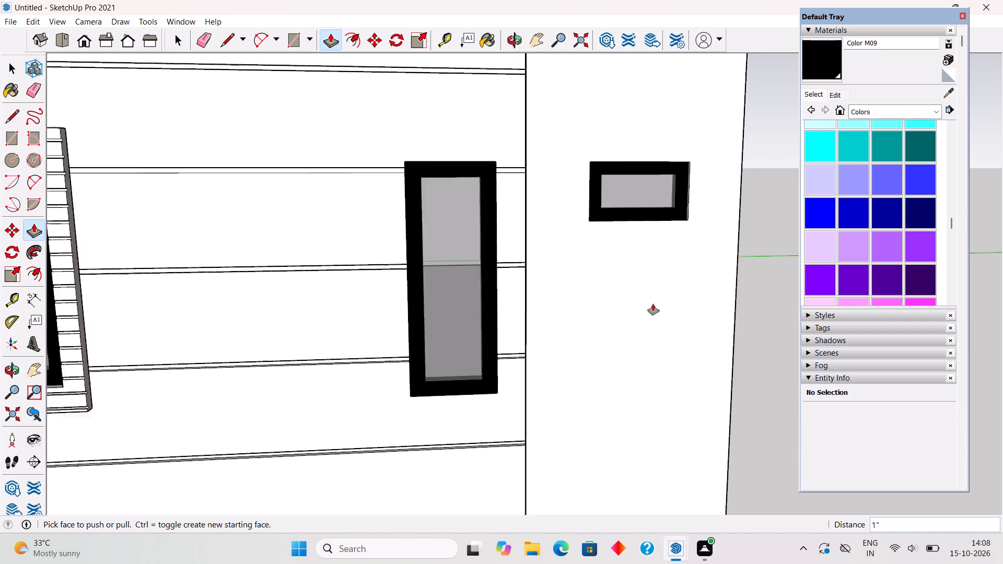
{"action": "scroll", "coordinate": [653, 304], "scroll_direction": "down", "scroll_amount": 2}
{"action": "key", "text": "space"}
Make a group from all connected geometry of the wall-end panel.
{"action": "triple_click", "coordinate": [667, 325]}
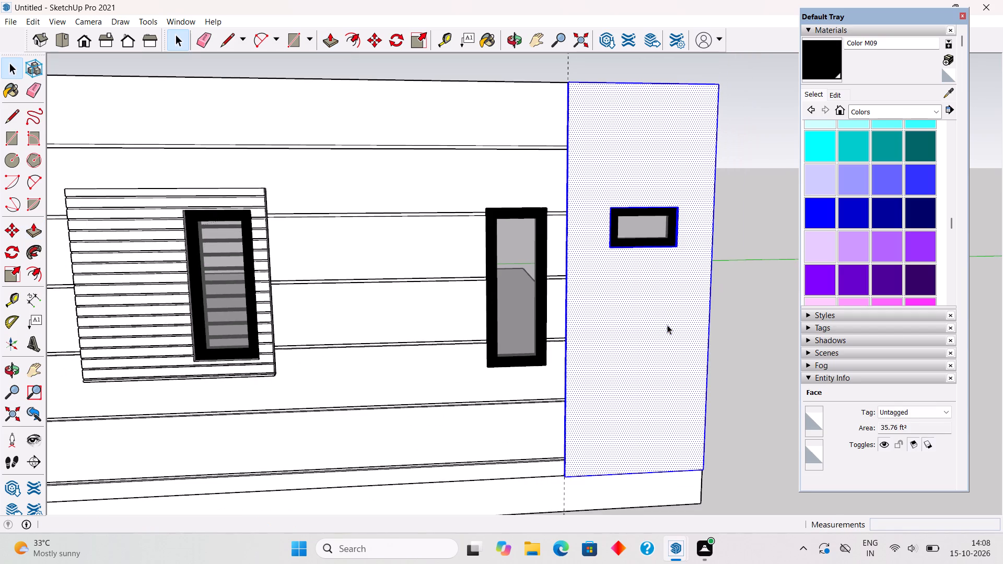
{"action": "right_click", "coordinate": [667, 325]}
{"action": "left_click", "coordinate": [707, 437]}
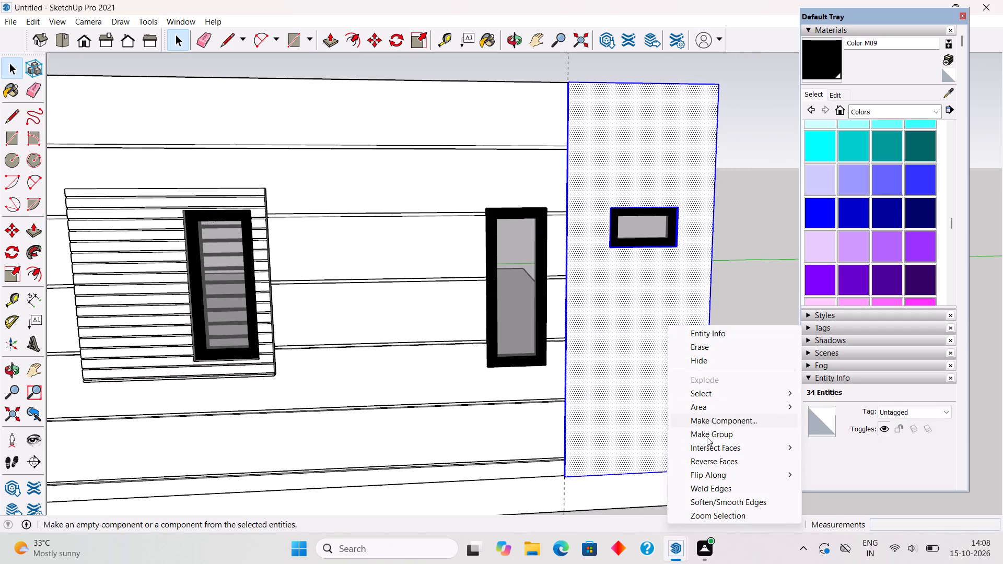
{"action": "left_click", "coordinate": [749, 363]}
Place a vertical guide 3.1' in from the wall's outer end edge on the grouped panel.
{"action": "middle_click_drag", "start_coordinate": [730, 377], "coordinate": [488, 431]}
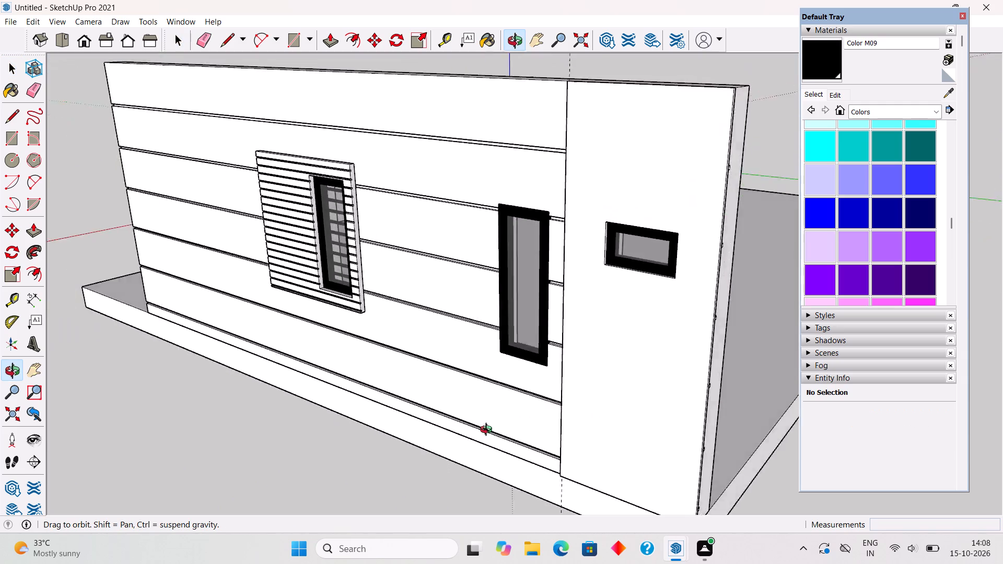
{"action": "middle_click_drag", "start_coordinate": [488, 431], "coordinate": [501, 432]}
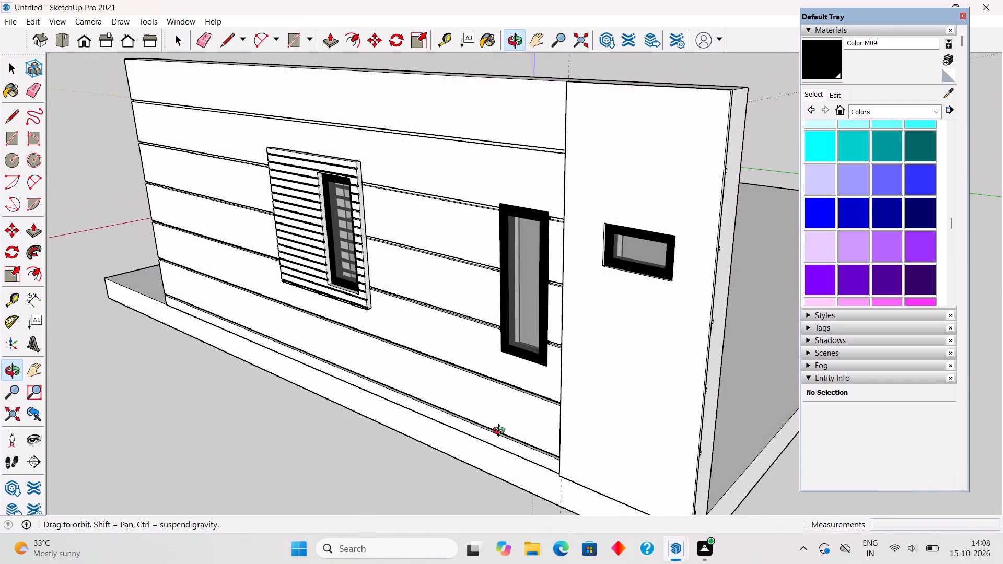
{"action": "middle_click_drag", "start_coordinate": [501, 432], "coordinate": [678, 444]}
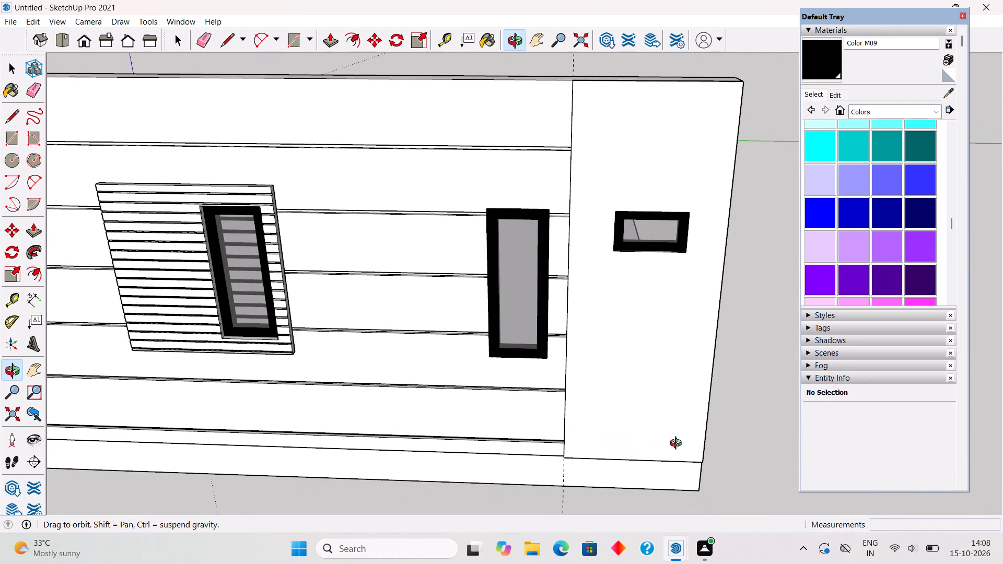
{"action": "middle_click_drag", "start_coordinate": [678, 444], "coordinate": [679, 442]}
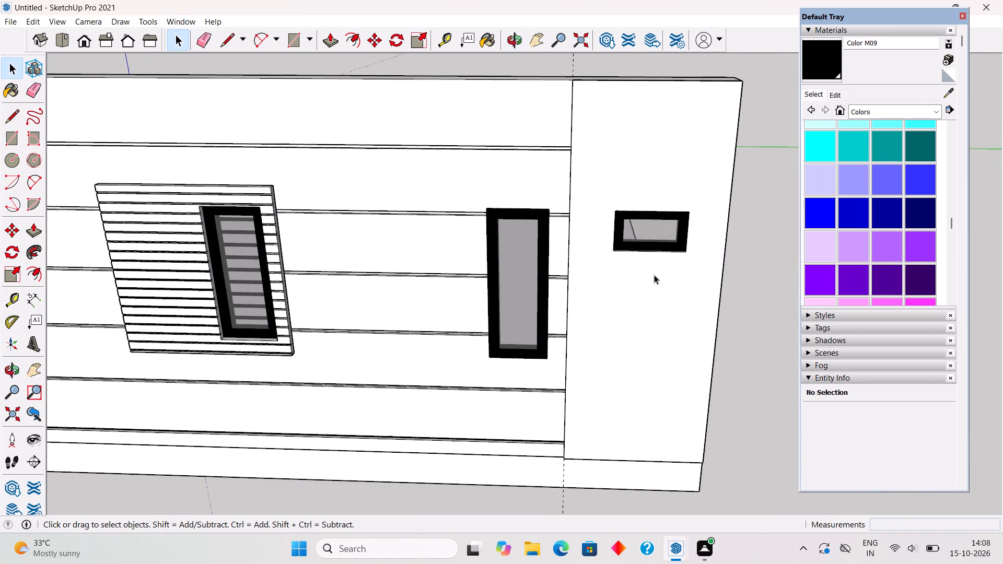
{"action": "key", "text": "t"}
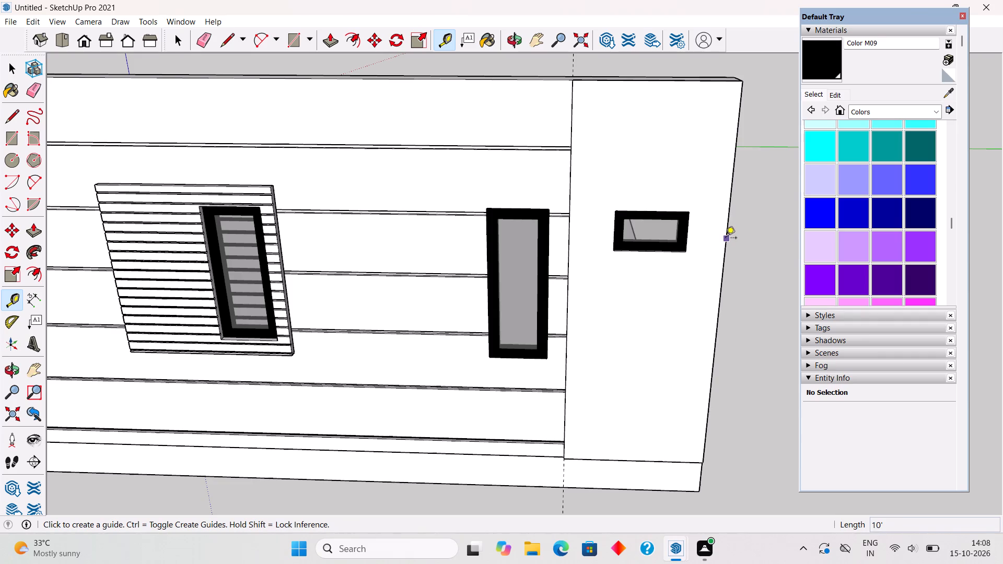
{"action": "left_click", "coordinate": [726, 239]}
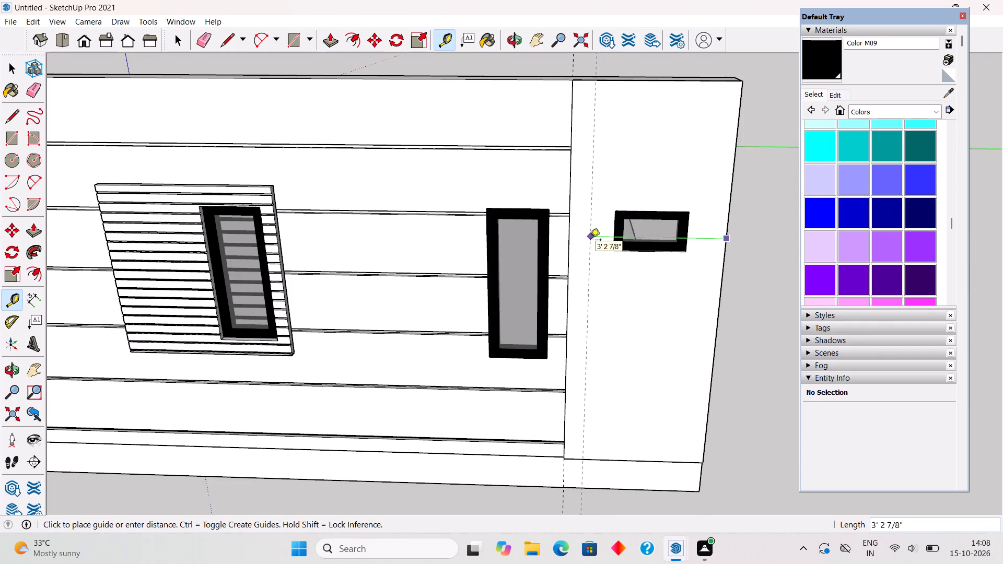
{"action": "type", "text": "3.1'"}
{"action": "key", "text": "Return"}
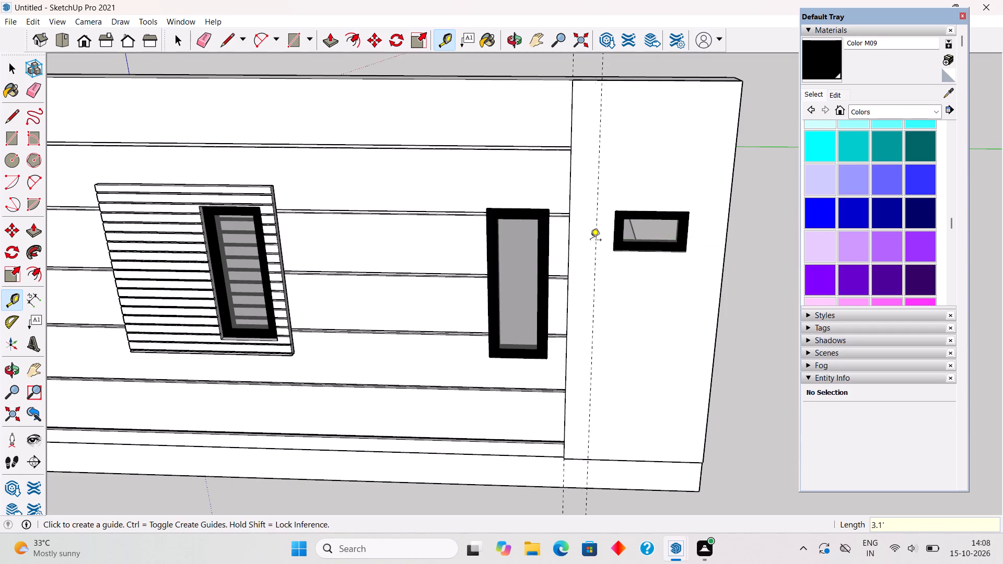
Place a horizontal guide 5' above the grouped panel's bottom edge.
{"action": "left_click", "coordinate": [670, 461]}
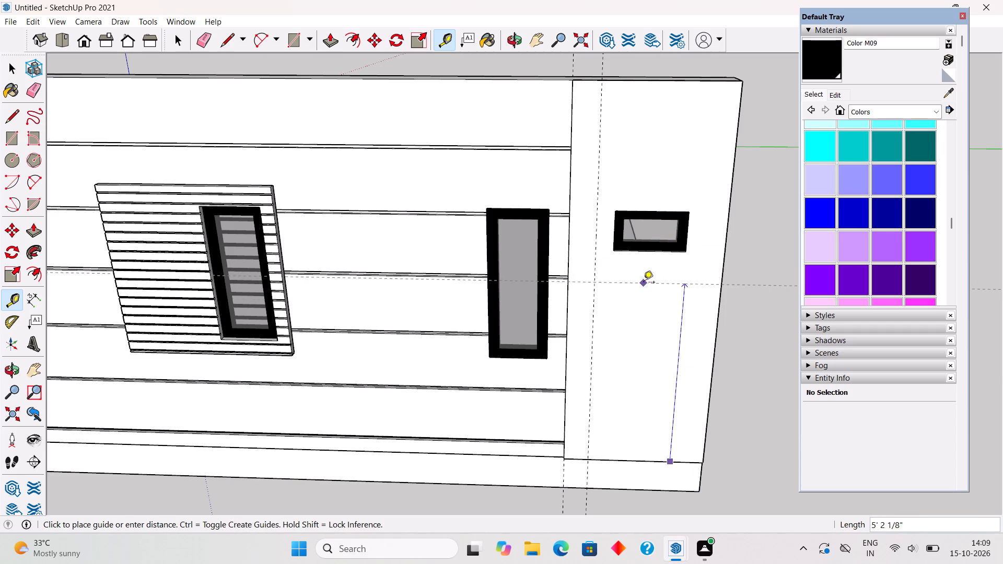
{"action": "key", "text": "5"}
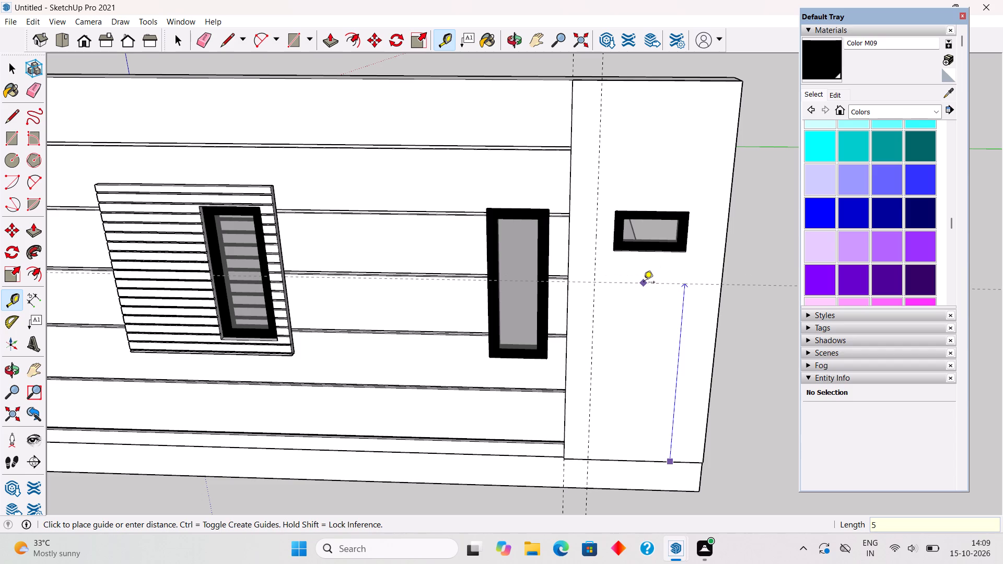
{"action": "key", "text": "apostrophe"}
{"action": "key", "text": "Return"}
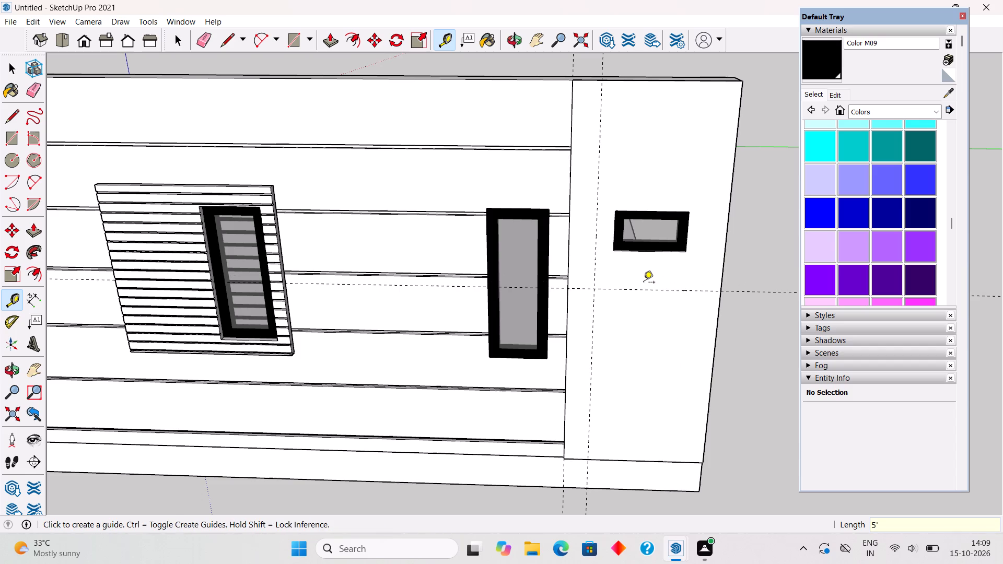
{"action": "key", "text": "space"}
Draw a rectangle about 1' by 1' 8 7/8" over the small window's outer frame on the panel face.
{"action": "type", "text": "r"}
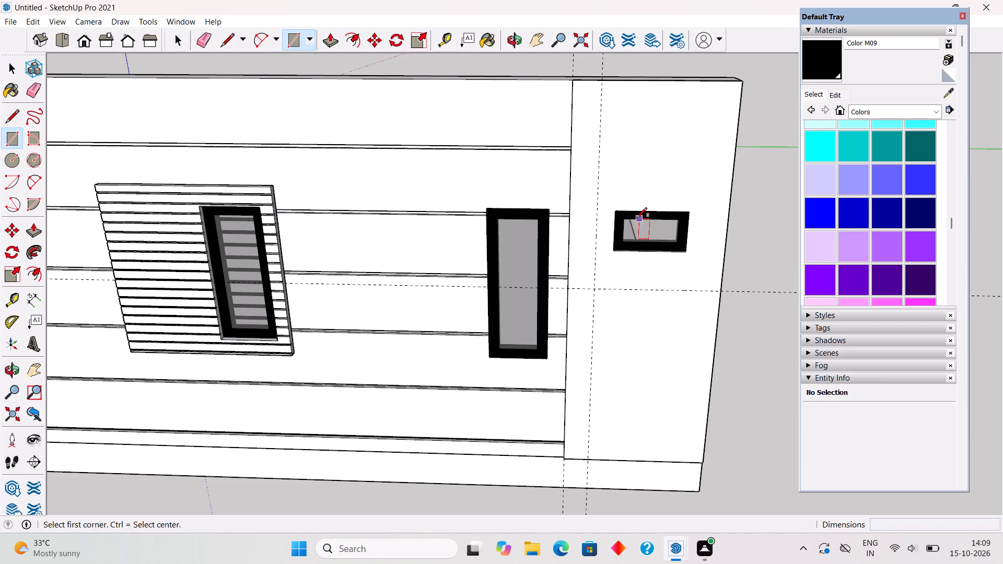
{"action": "left_click", "coordinate": [614, 209]}
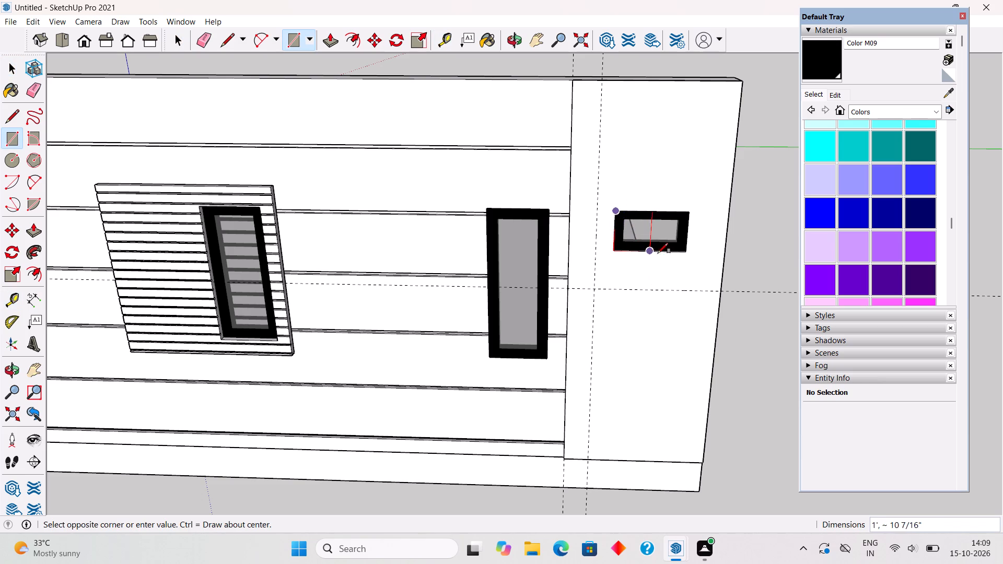
{"action": "left_click", "coordinate": [686, 253]}
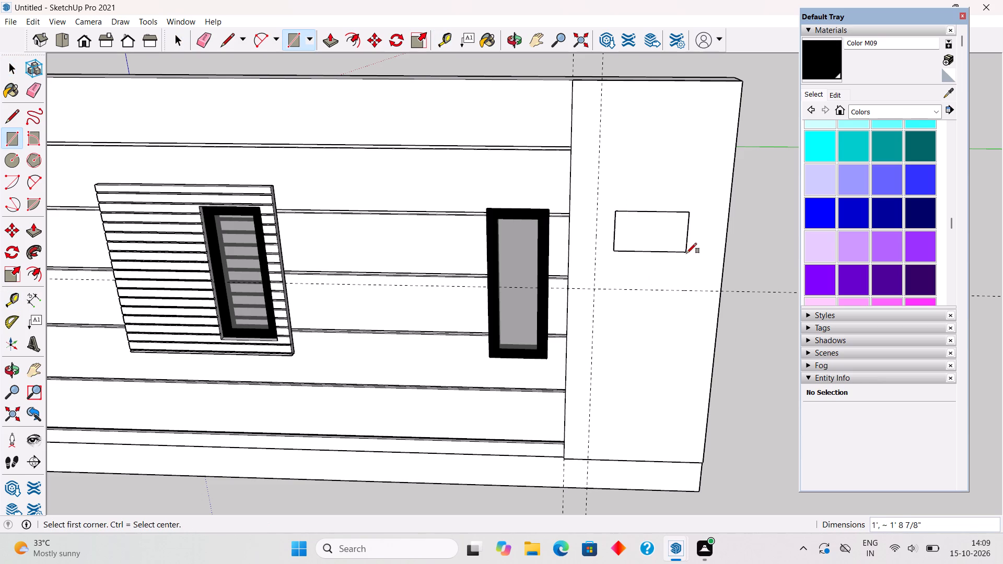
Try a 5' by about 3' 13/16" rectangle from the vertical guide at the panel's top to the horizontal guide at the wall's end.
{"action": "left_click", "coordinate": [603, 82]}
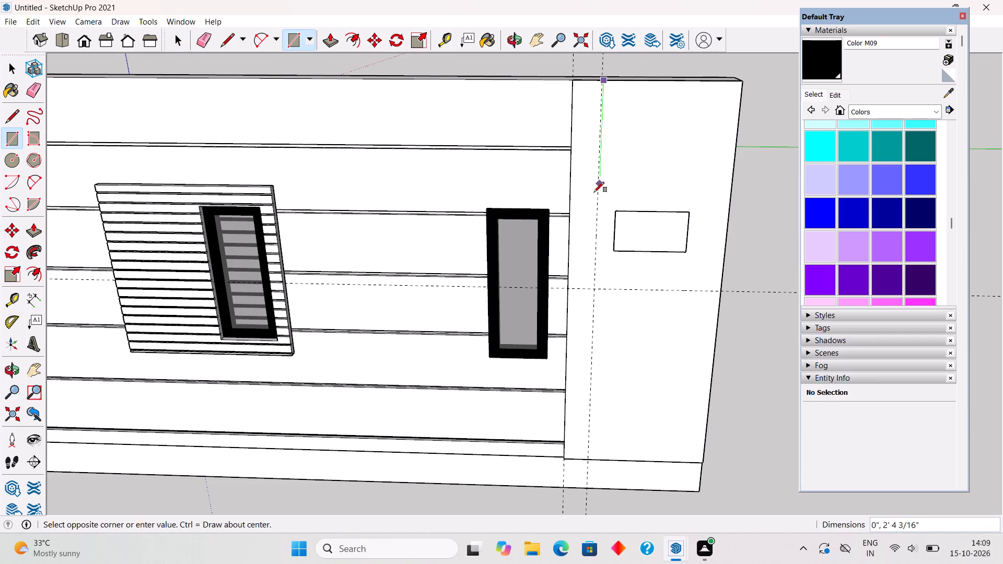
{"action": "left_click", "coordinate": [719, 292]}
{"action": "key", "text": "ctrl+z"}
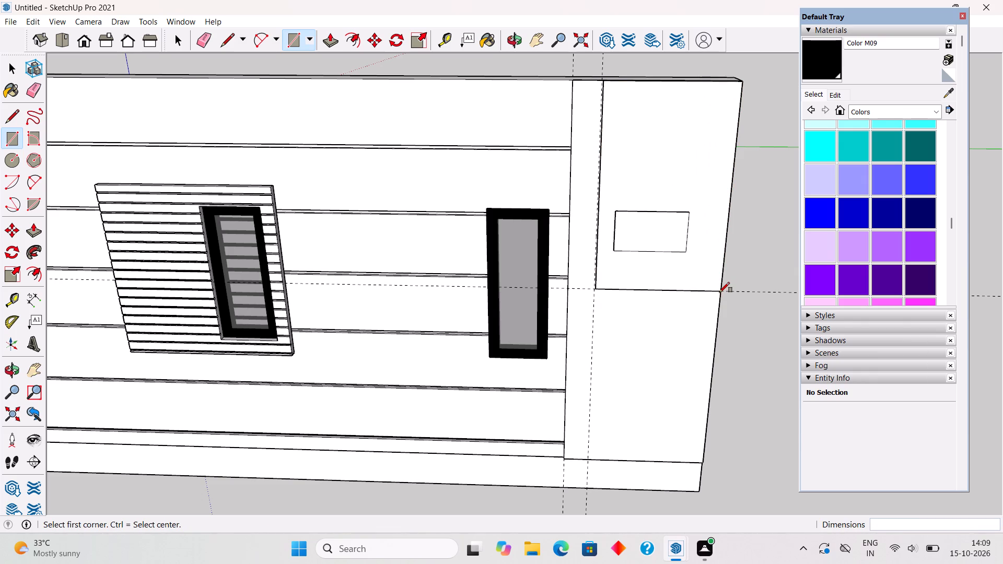
Draw a 5' by about 3' 1 3/16" rectangle from the vertical guide at the panel's top to the horizontal guide at the wall's end.
{"action": "left_click", "coordinate": [604, 81]}
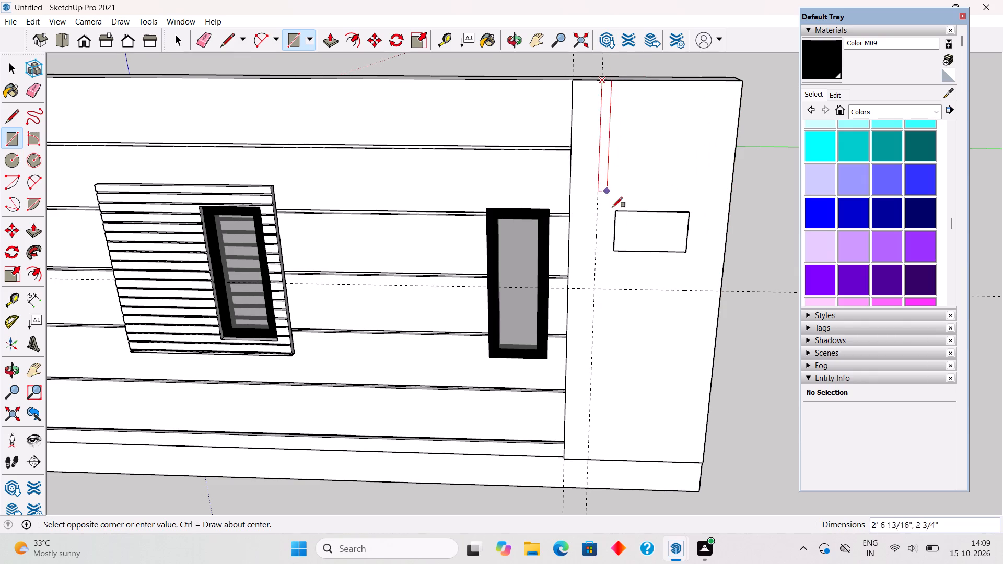
{"action": "left_click", "coordinate": [721, 293]}
{"action": "key", "text": "space"}
Delete the rectangular face covering the small end window.
{"action": "left_click", "coordinate": [680, 235]}
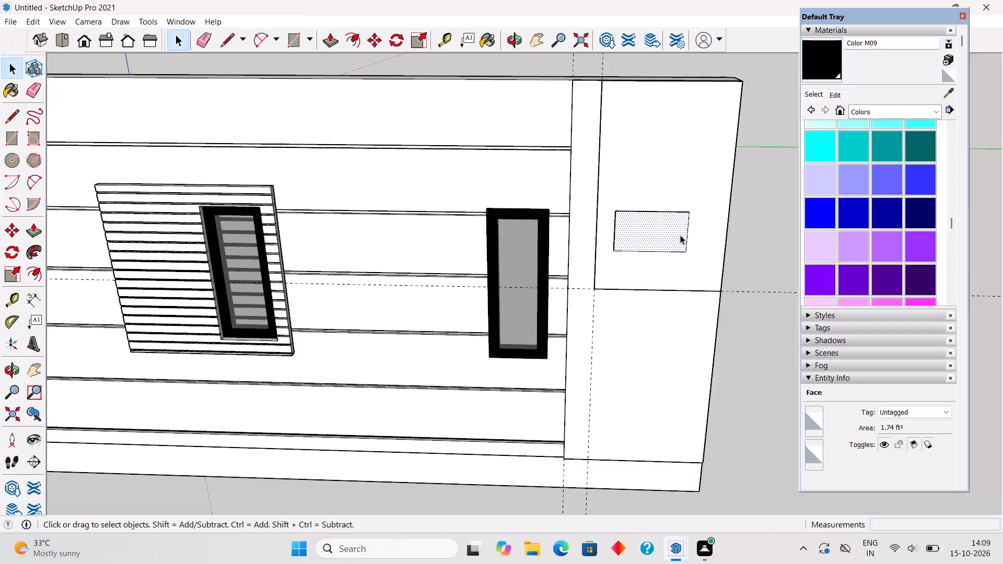
{"action": "key", "text": "Delete"}
Push/Pull the panel face around the small window outward by 3".
{"action": "left_click", "coordinate": [677, 261]}
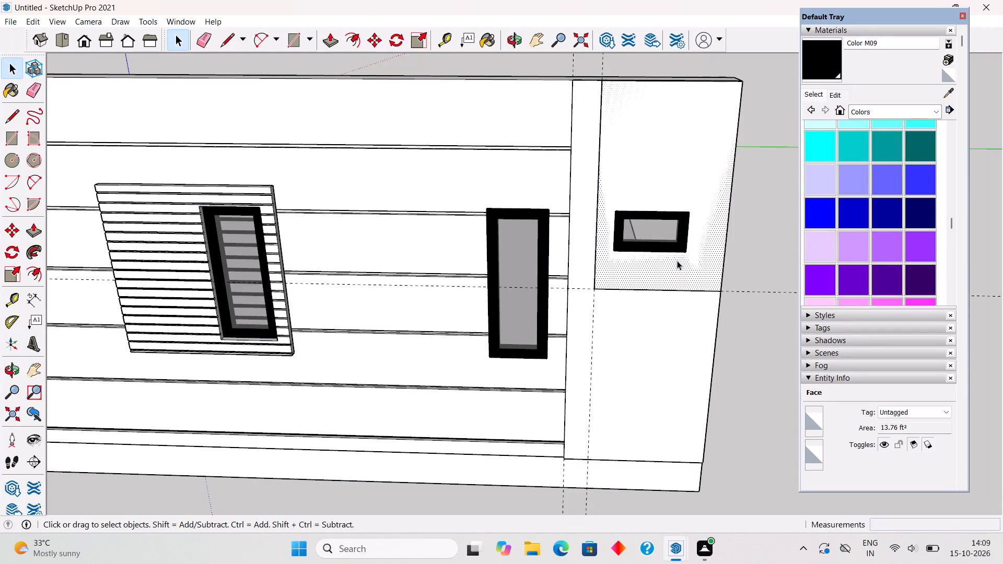
{"action": "key", "text": "p"}
{"action": "left_click", "coordinate": [677, 261]}
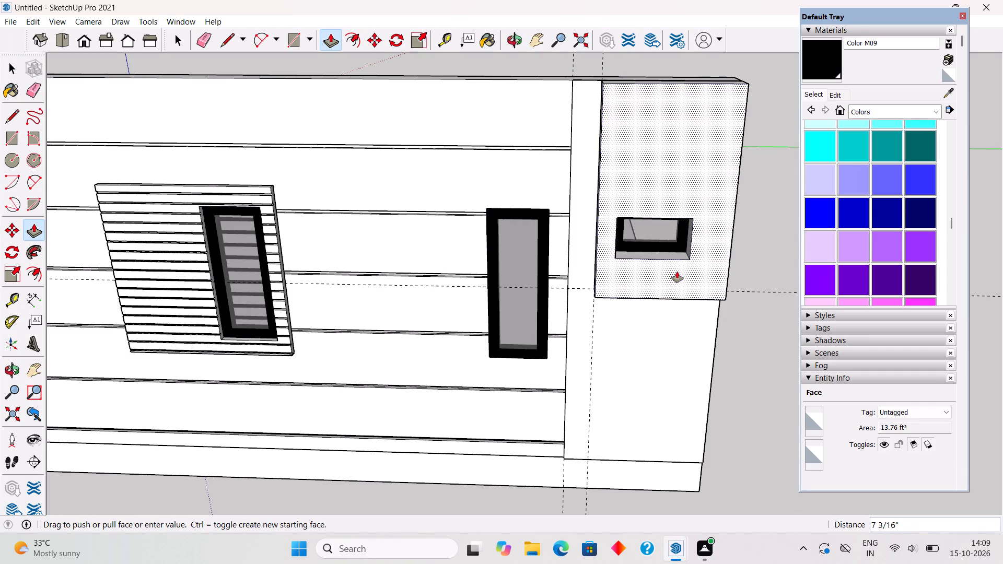
{"action": "type", "text": "3\""}
{"action": "key", "text": "Return"}
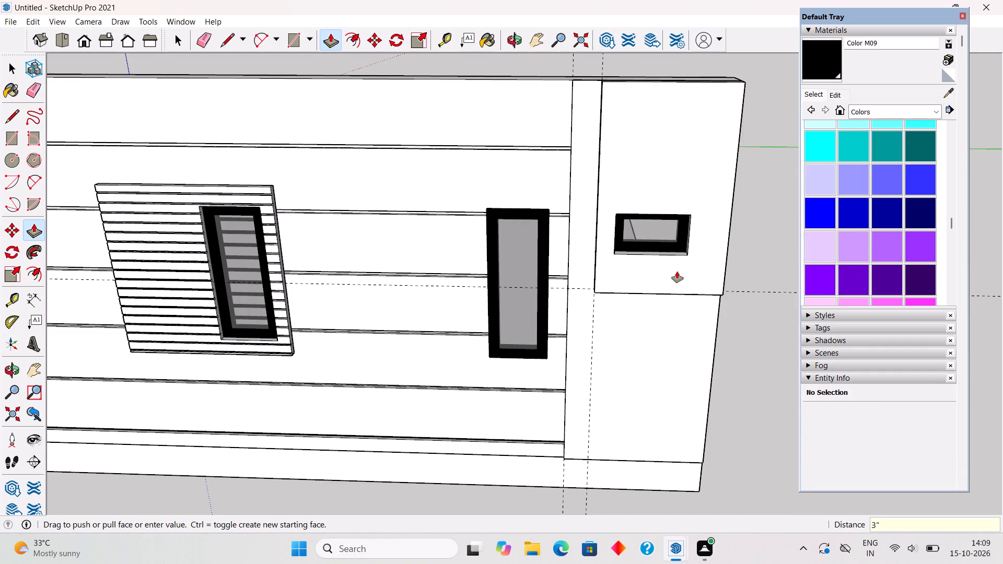
{"action": "key", "text": "space"}
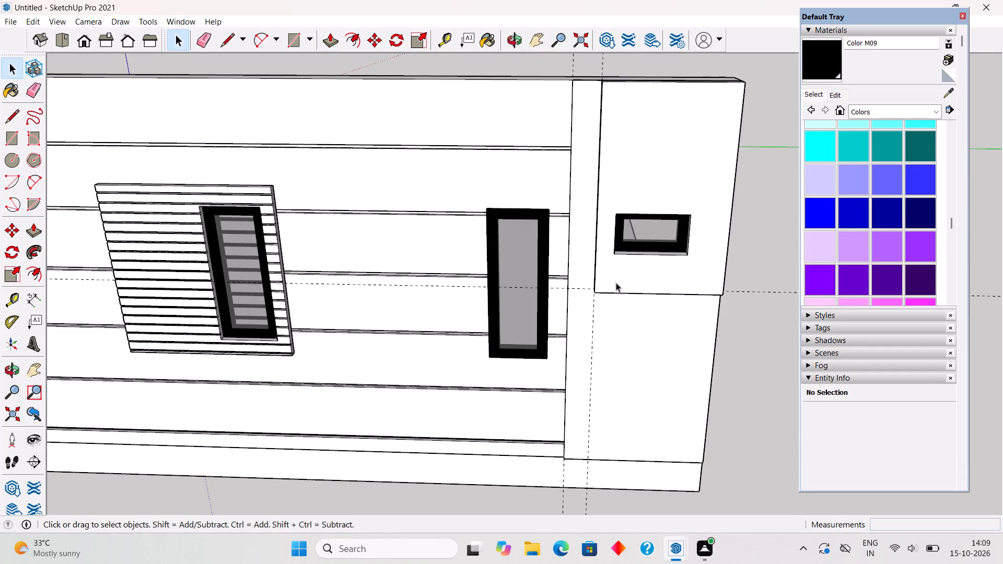
Group all the geometry of the raised panel around the small window.
{"action": "middle_click_drag", "start_coordinate": [616, 283], "coordinate": [774, 412]}
{"action": "scroll", "coordinate": [790, 363], "scroll_direction": "down", "scroll_amount": 3}
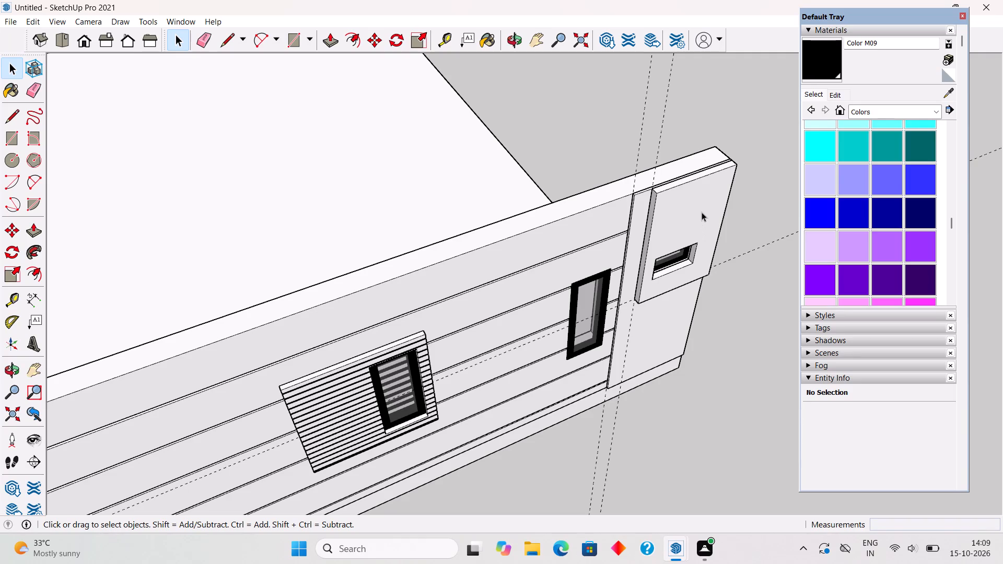
{"action": "triple_click", "coordinate": [702, 212]}
{"action": "right_click", "coordinate": [702, 212]}
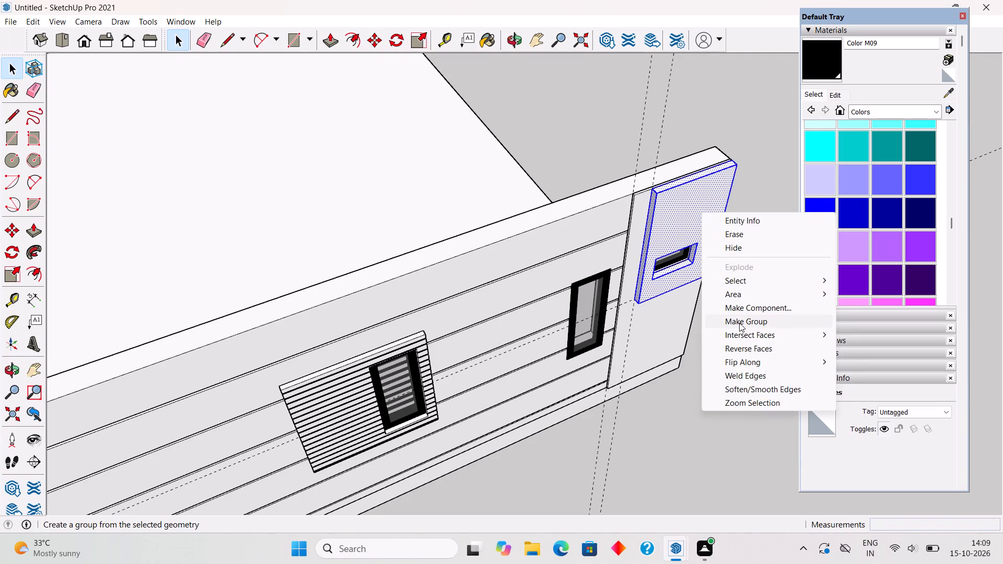
{"action": "left_click", "coordinate": [739, 323]}
{"action": "left_click", "coordinate": [744, 284]}
Examine the wall's outer face and the side profile of the grooved window surround.
{"action": "middle_click_drag", "start_coordinate": [669, 396], "coordinate": [536, 206]}
{"action": "scroll", "coordinate": [537, 210], "scroll_direction": "down", "scroll_amount": 7}
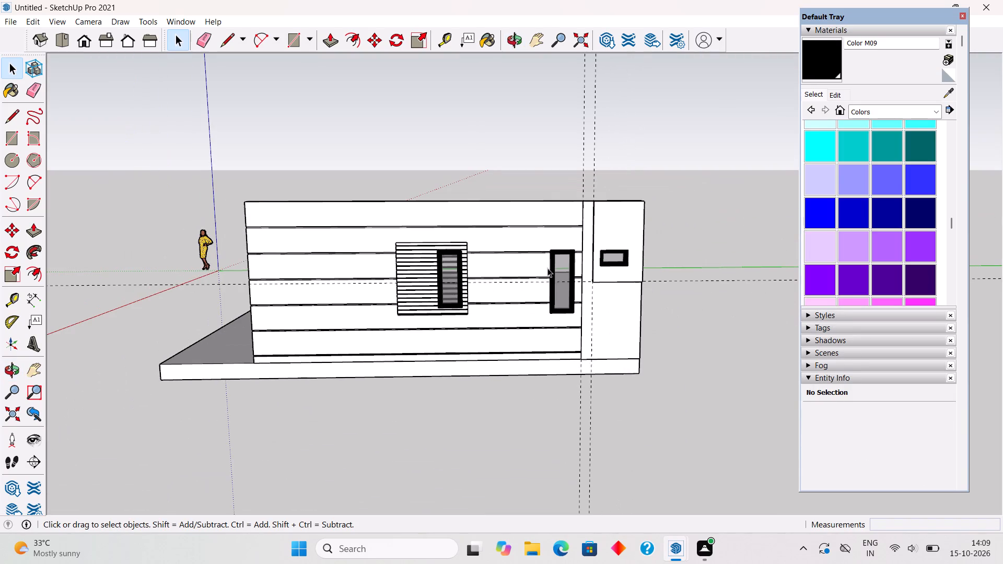
{"action": "scroll", "coordinate": [430, 357], "scroll_direction": "up", "scroll_amount": 4}
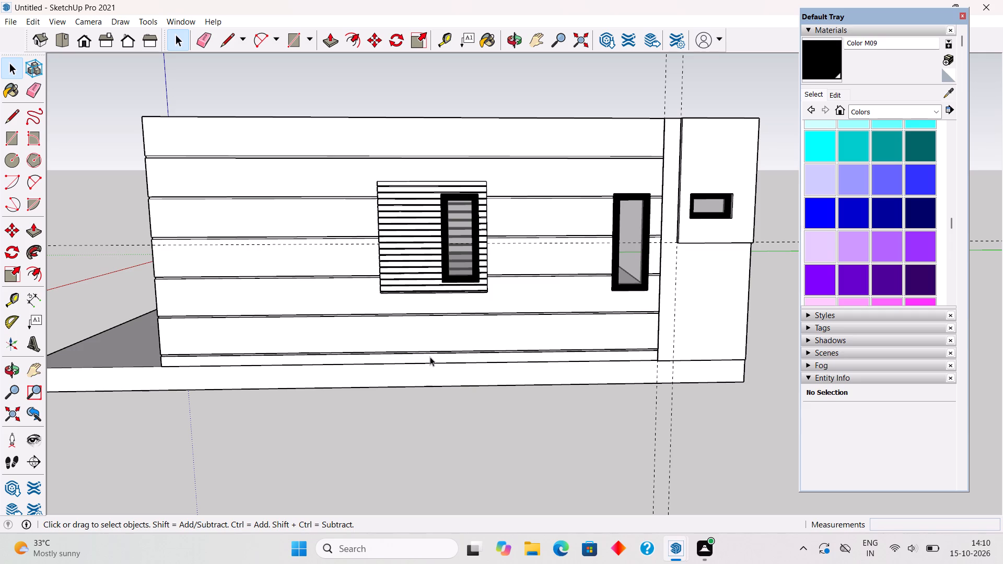
{"action": "middle_click_drag", "start_coordinate": [305, 262], "coordinate": [662, 384]}
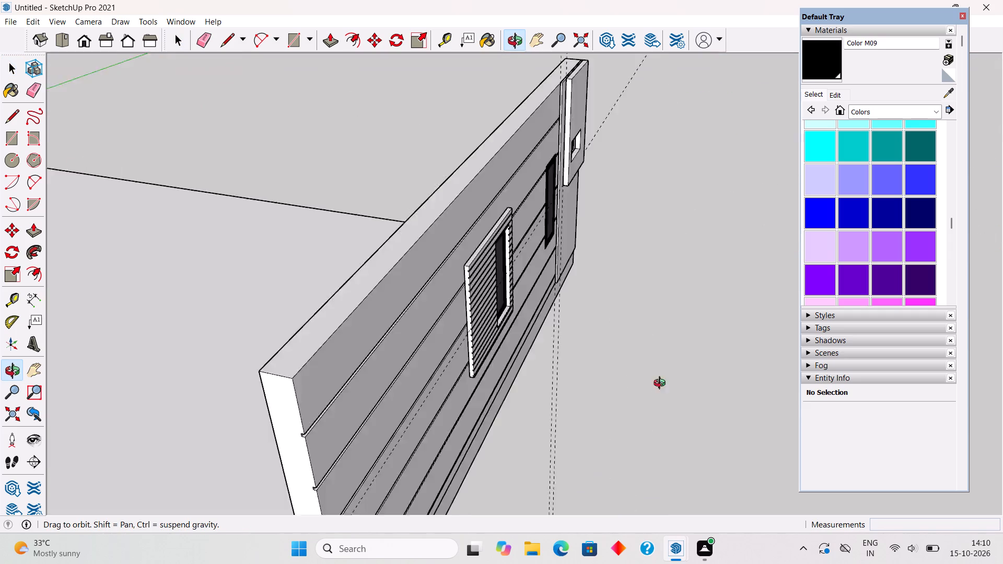
{"action": "middle_click_drag", "start_coordinate": [662, 384], "coordinate": [721, 293]}
{"action": "scroll", "coordinate": [552, 211], "scroll_direction": "up", "scroll_amount": 6}
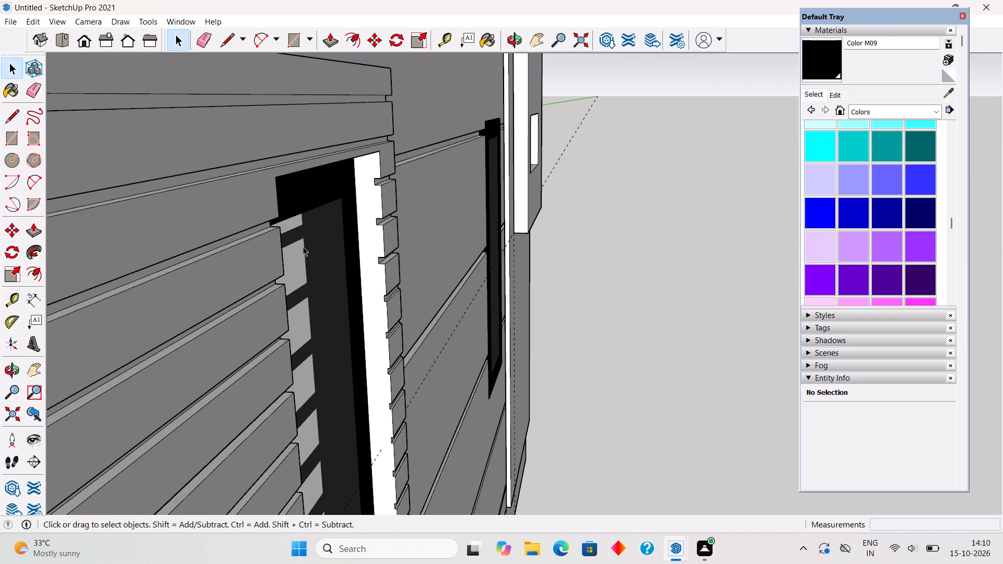
{"action": "scroll", "coordinate": [308, 253], "scroll_direction": "down", "scroll_amount": 14}
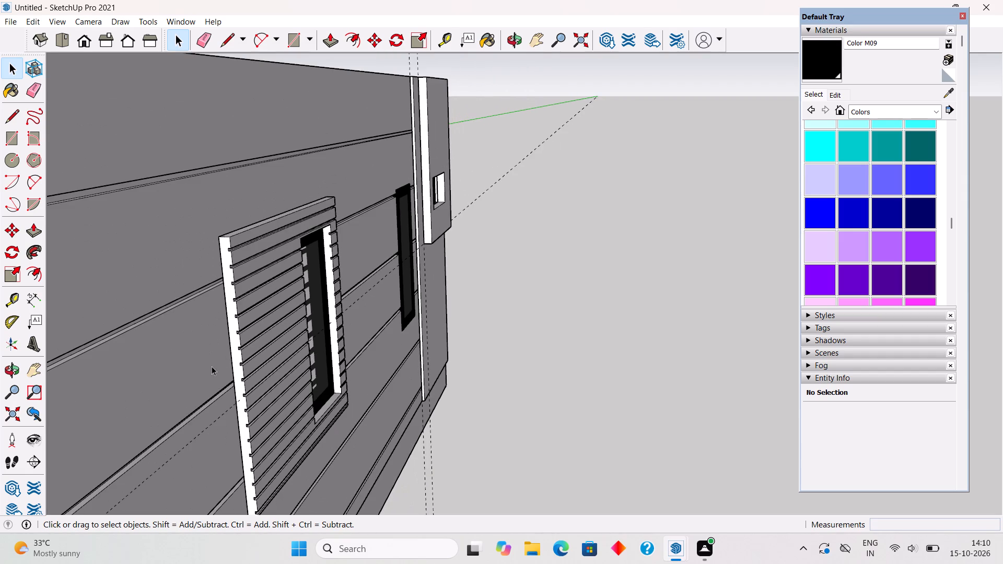
{"action": "middle_click_drag", "start_coordinate": [212, 366], "coordinate": [304, 348]}
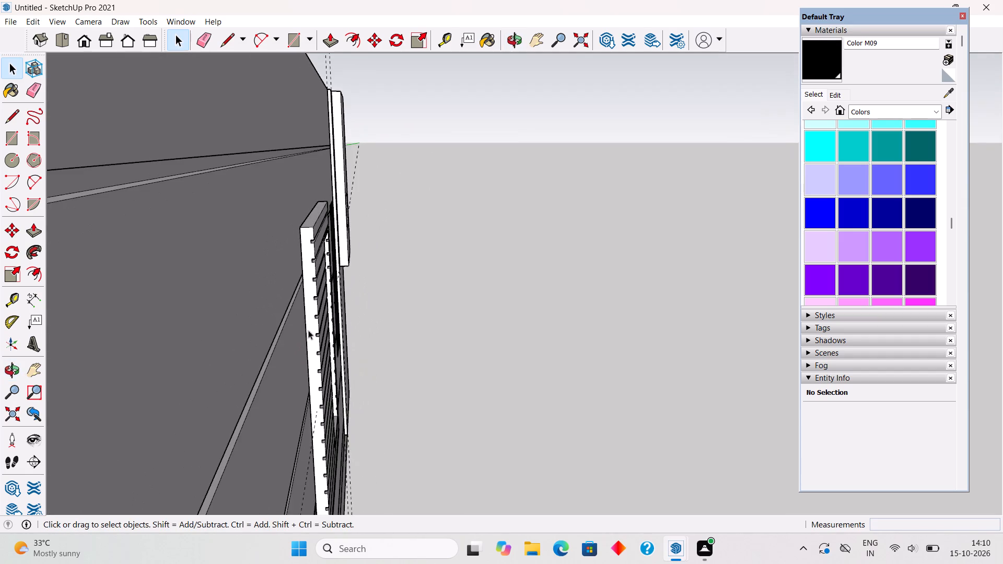
Inside the grooved surround group, draw two 1 1/2" lines across the side face from the top groove's inner corners to the back edge.
{"action": "scroll", "coordinate": [314, 243], "scroll_direction": "up", "scroll_amount": 20}
{"action": "scroll", "coordinate": [314, 243], "scroll_direction": "up", "scroll_amount": 2}
{"action": "triple_click", "coordinate": [355, 232]}
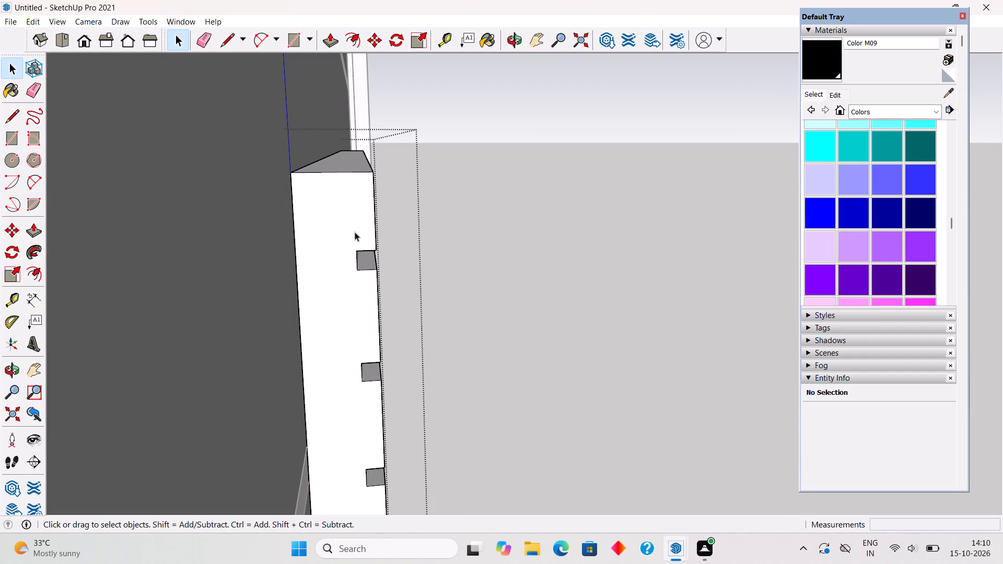
{"action": "scroll", "coordinate": [354, 263], "scroll_direction": "up", "scroll_amount": 4}
{"action": "key", "text": "l"}
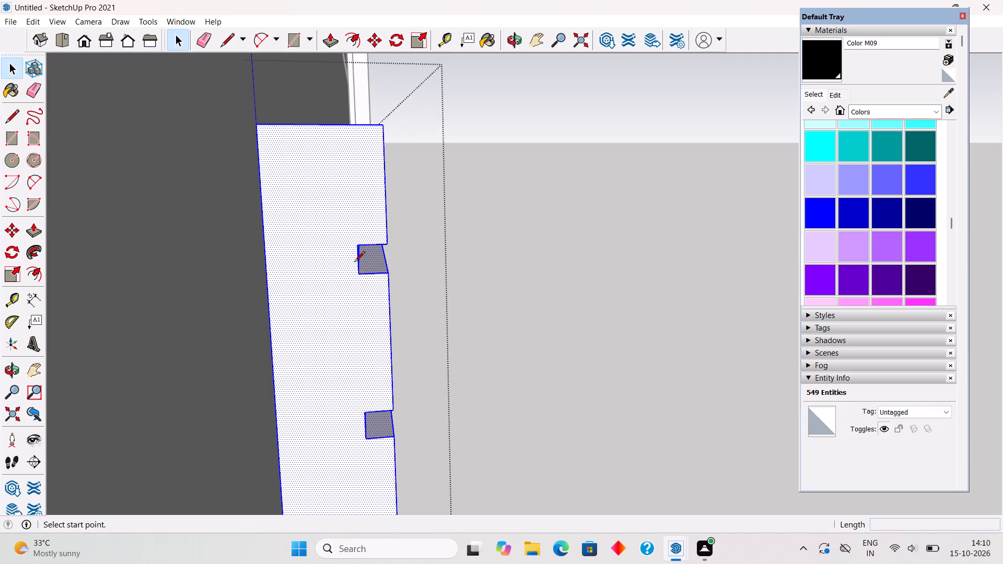
{"action": "left_click", "coordinate": [363, 277]}
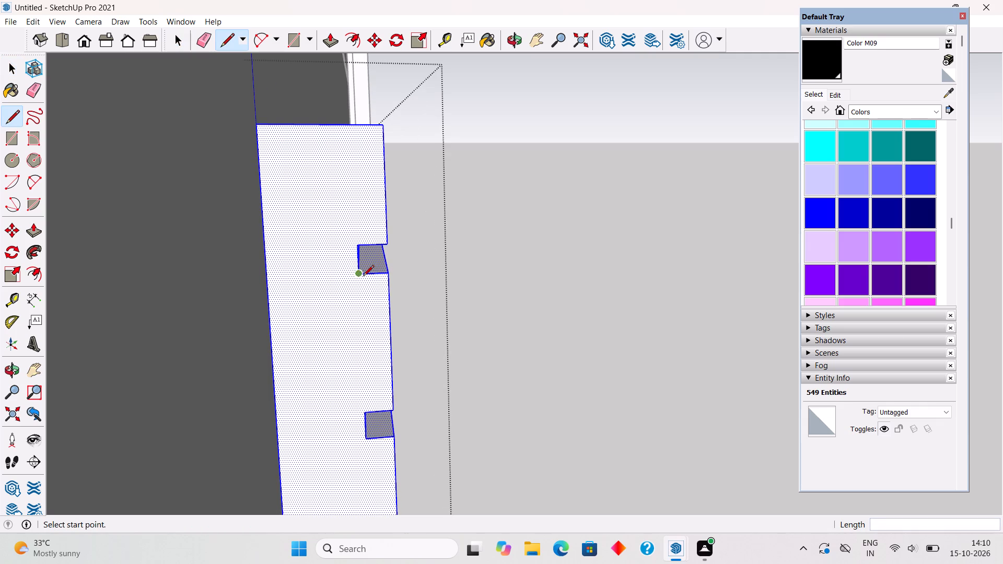
{"action": "left_click", "coordinate": [268, 278]}
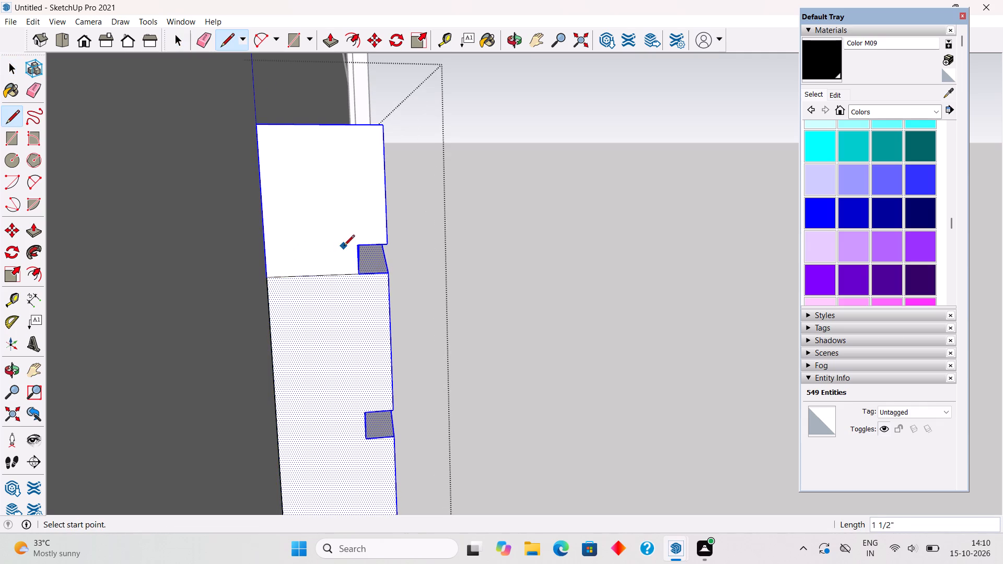
{"action": "left_click", "coordinate": [361, 245]}
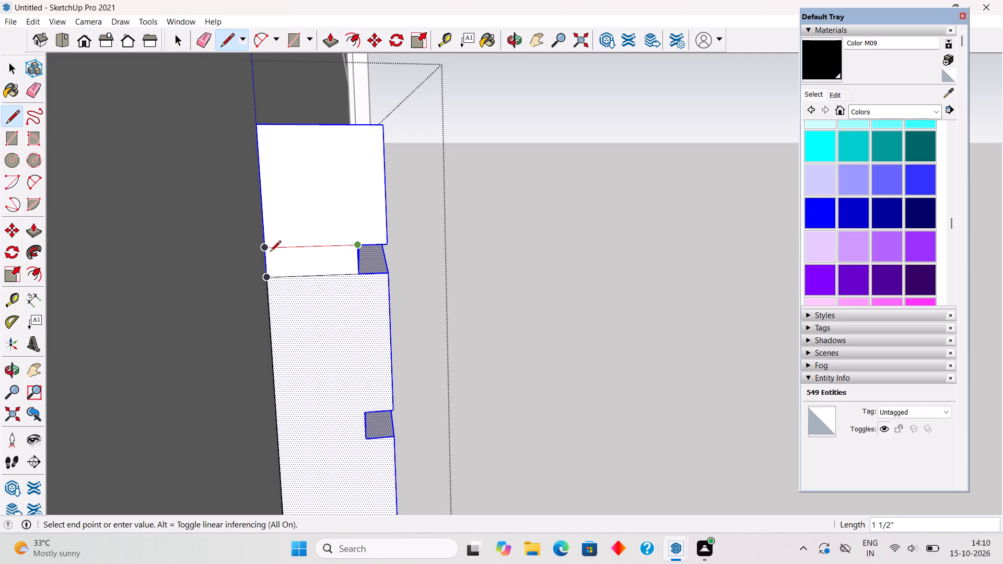
{"action": "left_click", "coordinate": [269, 252]}
Draw two 1 1/2" lines from the second groove's inner corners to the back edge of the surround's side face.
{"action": "scroll", "coordinate": [311, 167], "scroll_direction": "down", "scroll_amount": 4}
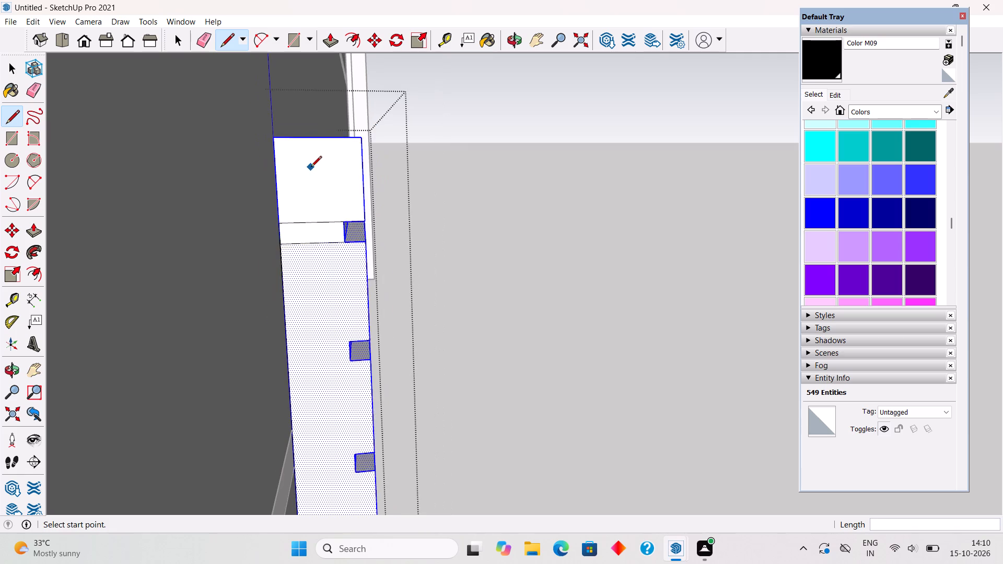
{"action": "scroll", "coordinate": [311, 168], "scroll_direction": "down", "scroll_amount": 4}
{"action": "scroll", "coordinate": [349, 281], "scroll_direction": "up", "scroll_amount": 5}
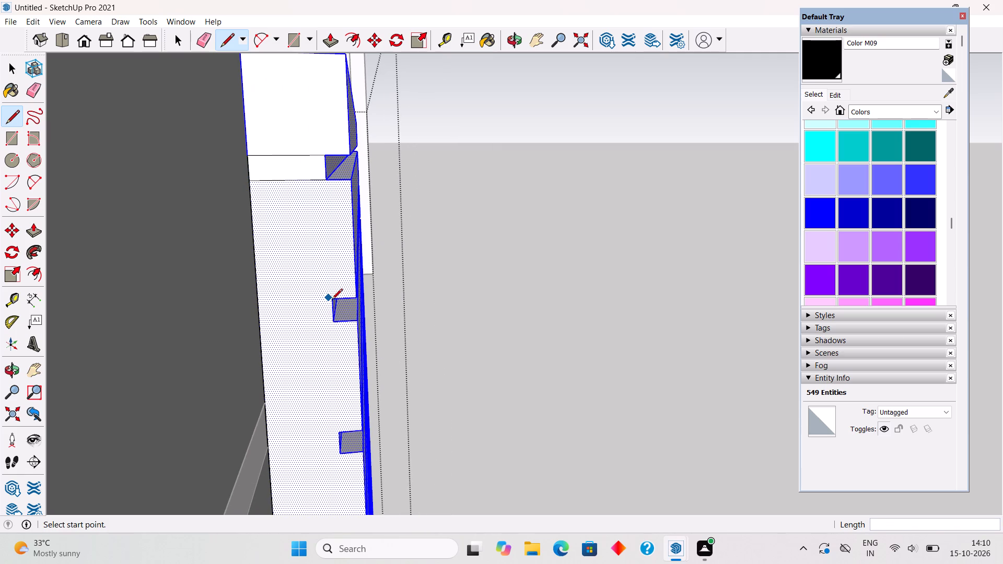
{"action": "left_click", "coordinate": [332, 300]}
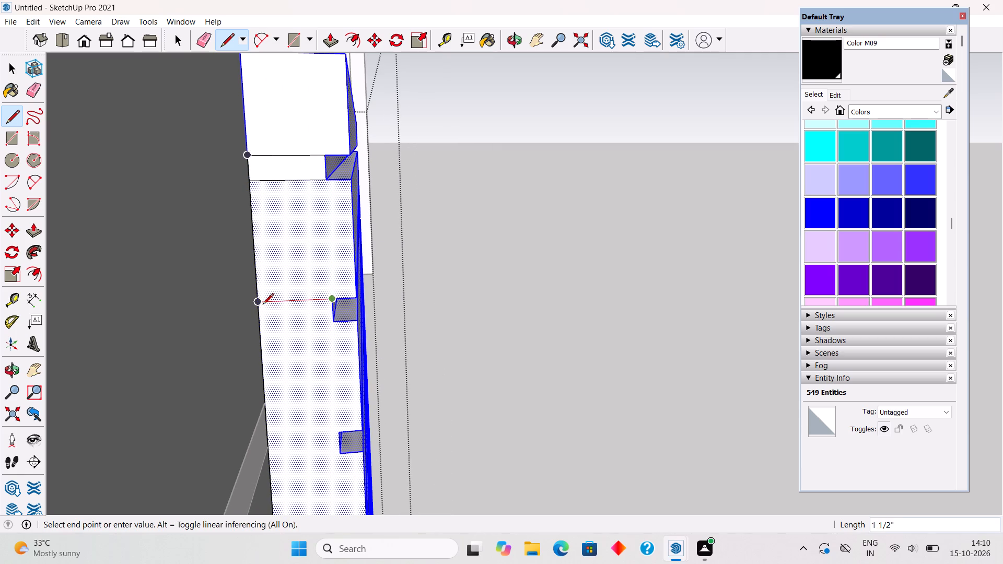
{"action": "left_click", "coordinate": [263, 305]}
{"action": "left_click", "coordinate": [335, 320]}
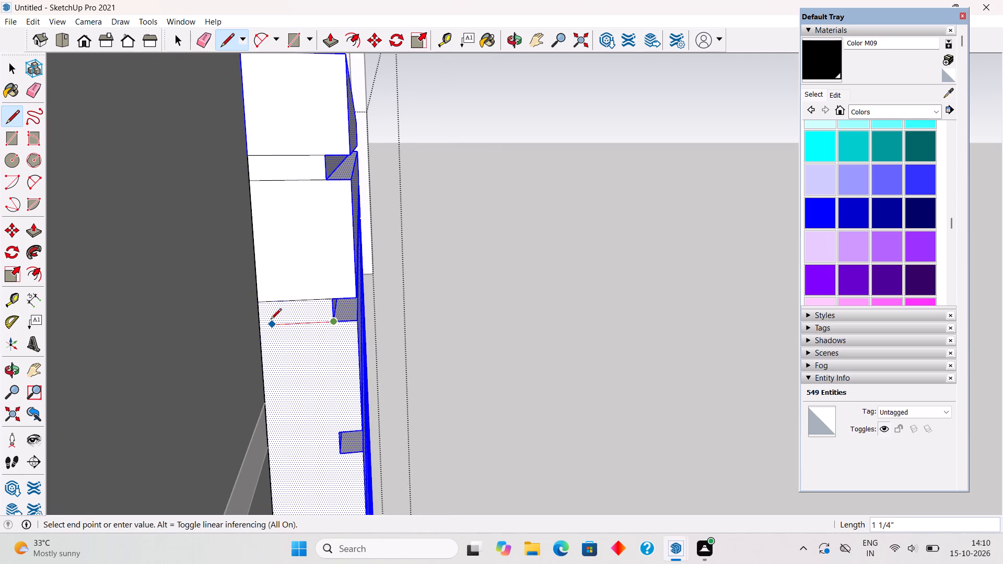
{"action": "left_click", "coordinate": [259, 321]}
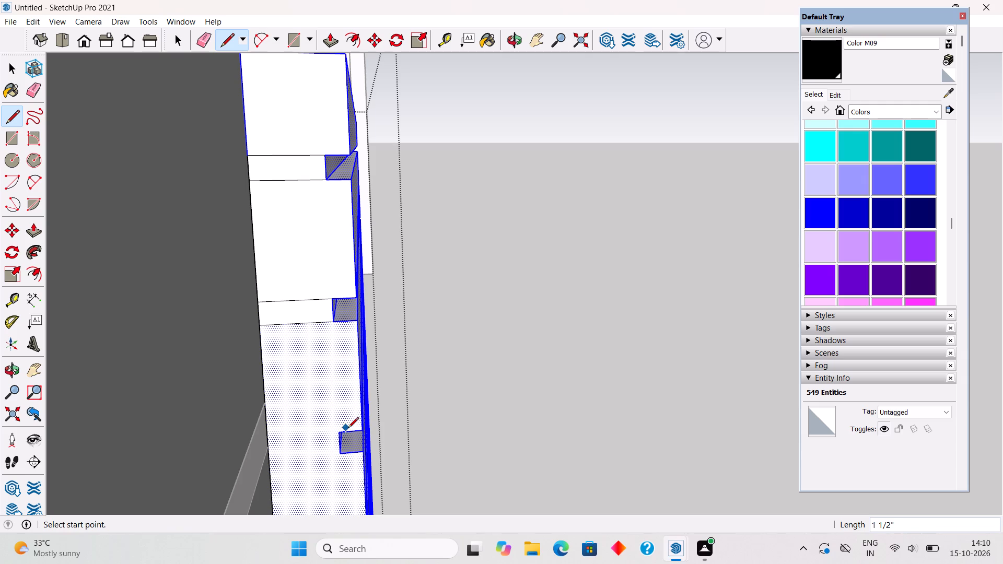
Draw two lines about 1 1/2" long from the third groove's inner corners to the back edge of the surround's side face.
{"action": "left_click_drag", "start_coordinate": [336, 434], "coordinate": [323, 434]}
{"action": "key", "text": "ctrl+z"}
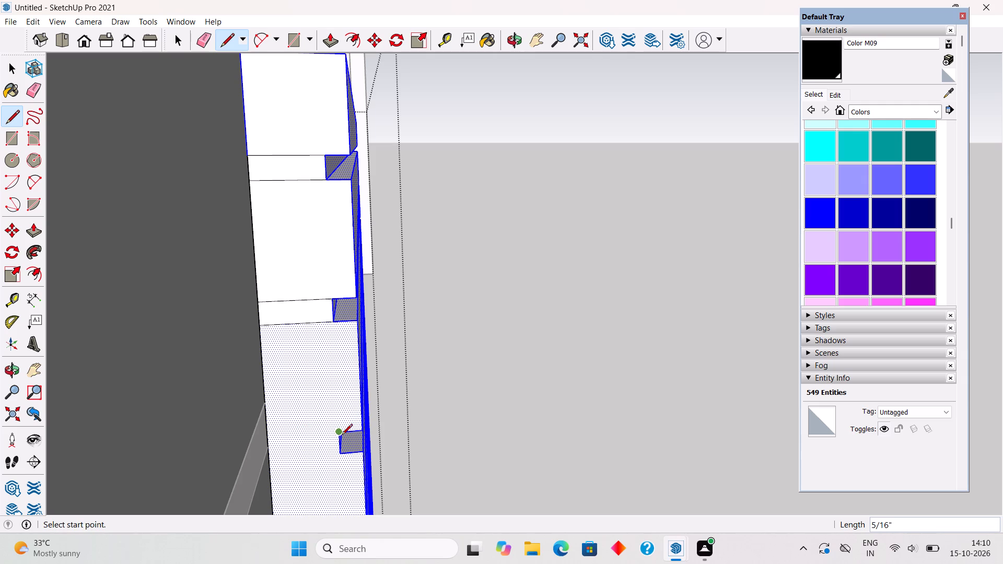
{"action": "left_click", "coordinate": [342, 436]}
{"action": "left_click", "coordinate": [271, 438]}
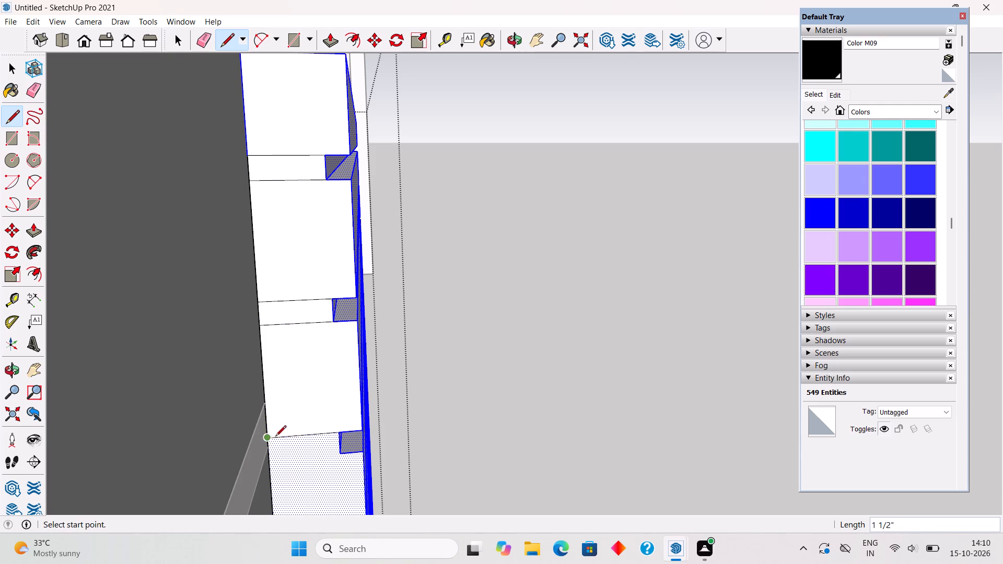
{"action": "left_click", "coordinate": [341, 457]}
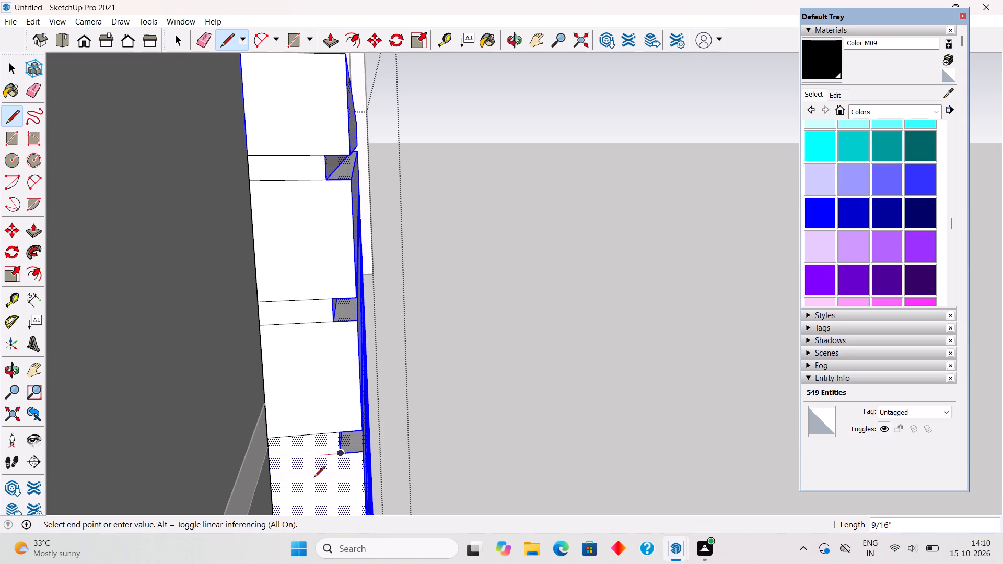
{"action": "left_click", "coordinate": [270, 462]}
Draw two lines about 1 1/2" long from the fourth groove's inner corners to the back edge of the surround's side face.
{"action": "scroll", "coordinate": [295, 355], "scroll_direction": "down", "scroll_amount": 4}
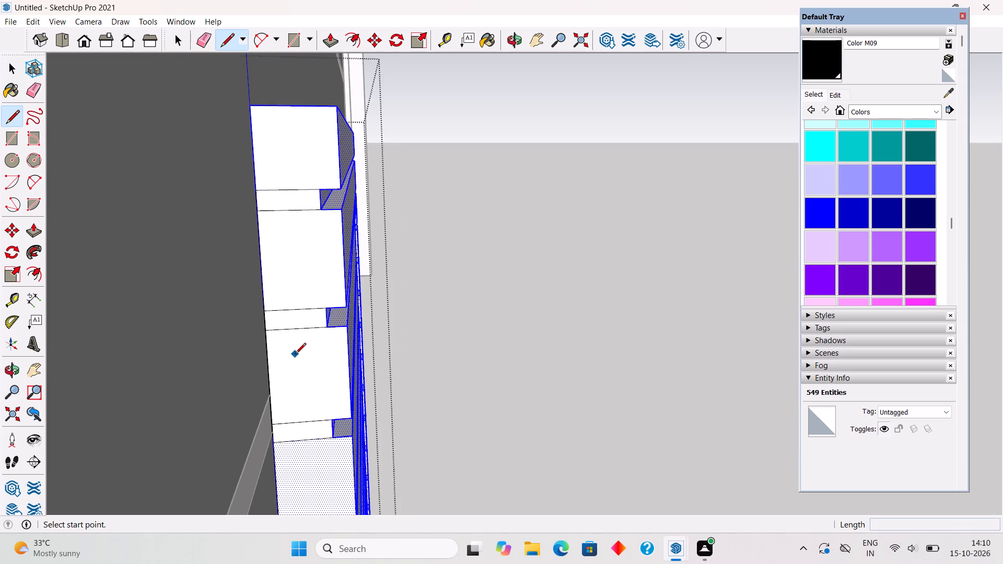
{"action": "scroll", "coordinate": [295, 355], "scroll_direction": "down", "scroll_amount": 5}
{"action": "scroll", "coordinate": [301, 470], "scroll_direction": "up", "scroll_amount": 10}
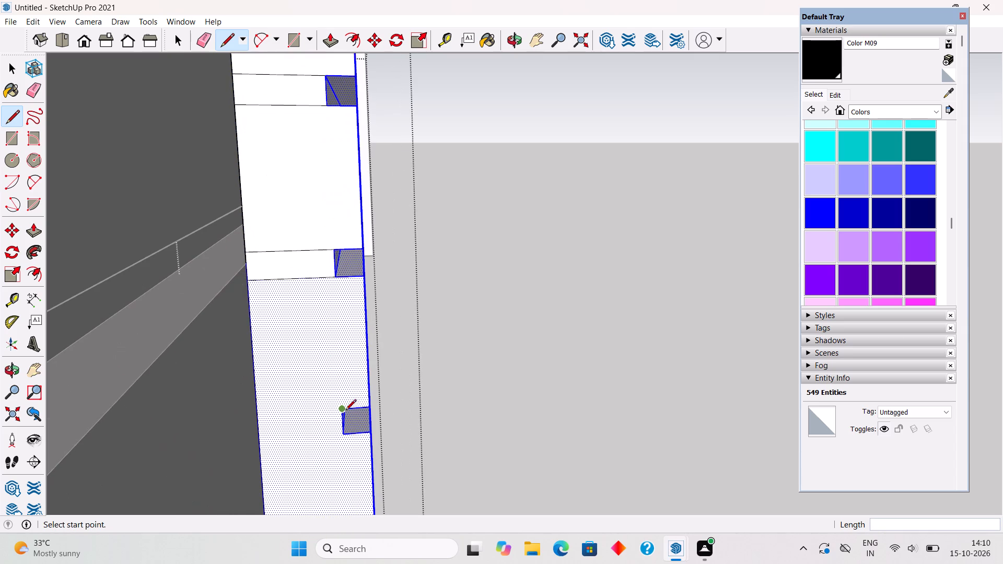
{"action": "left_click", "coordinate": [346, 410]}
{"action": "left_click", "coordinate": [256, 415]}
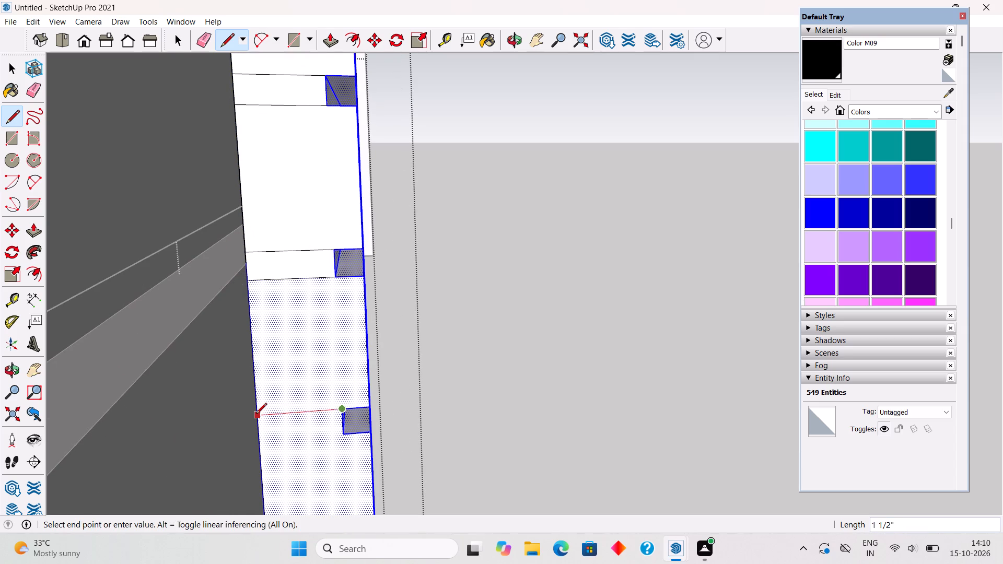
{"action": "left_click", "coordinate": [349, 436]}
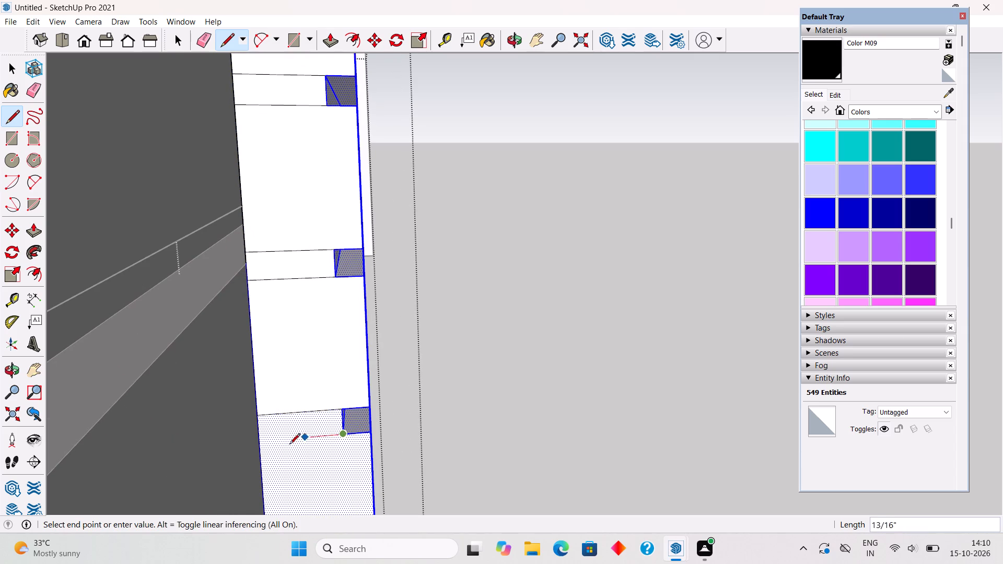
{"action": "left_click", "coordinate": [260, 443]}
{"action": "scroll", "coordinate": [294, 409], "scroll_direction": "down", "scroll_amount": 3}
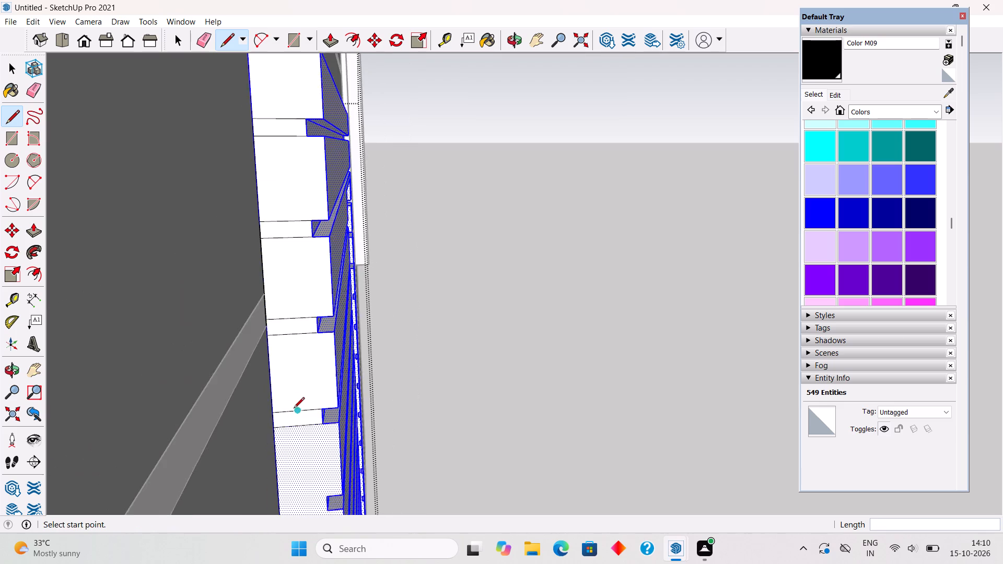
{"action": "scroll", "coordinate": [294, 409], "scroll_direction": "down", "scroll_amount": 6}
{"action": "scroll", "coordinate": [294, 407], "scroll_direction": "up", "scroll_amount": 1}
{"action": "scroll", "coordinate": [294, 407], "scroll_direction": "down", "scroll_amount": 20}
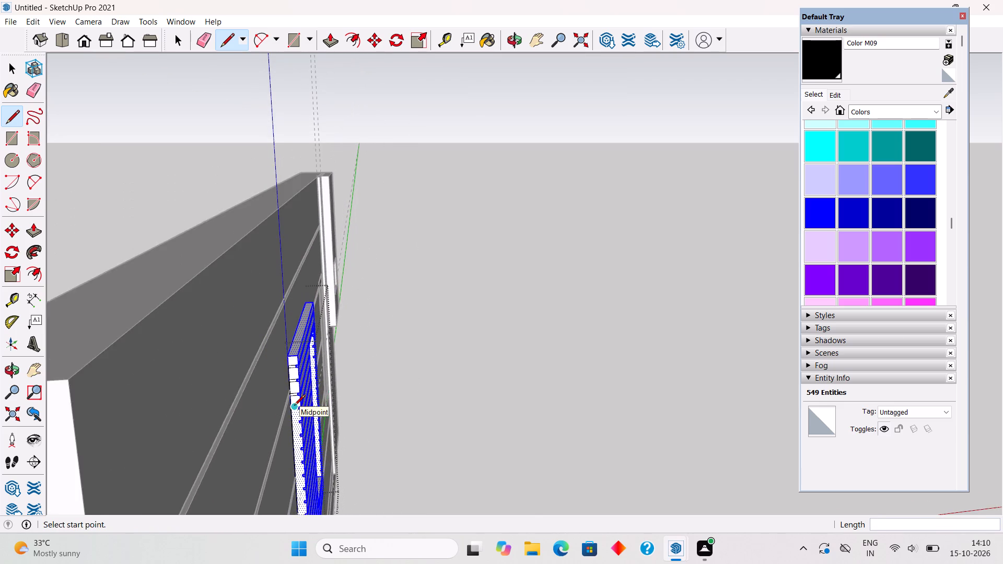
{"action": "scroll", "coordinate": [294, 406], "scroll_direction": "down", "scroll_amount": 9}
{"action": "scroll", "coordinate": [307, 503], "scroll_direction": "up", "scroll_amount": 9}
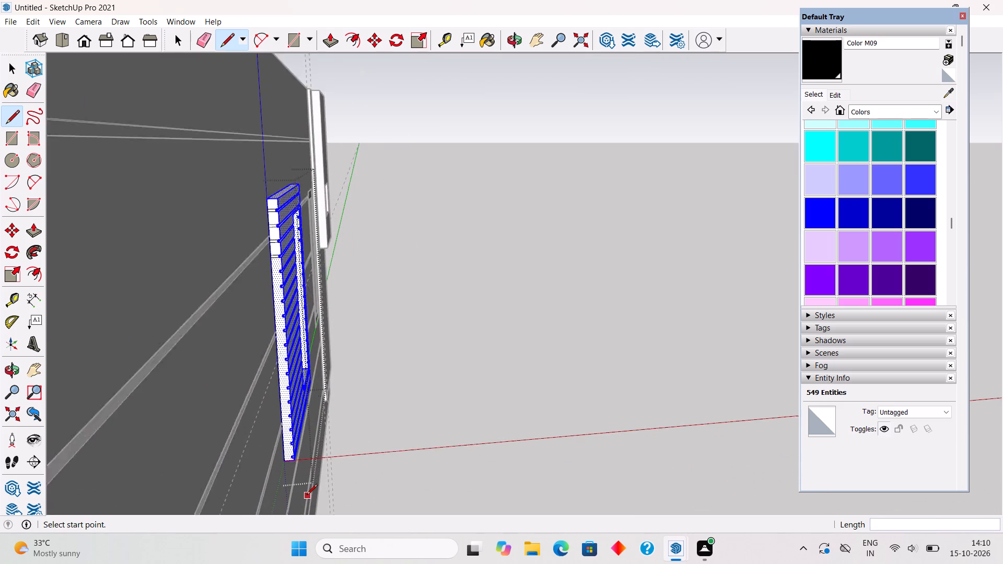
Draw 1 1/2" lines from the fifth and sixth grooves' inner corners to the back edge of the surround's side face, two per groove.
{"action": "scroll", "coordinate": [307, 494], "scroll_direction": "up", "scroll_amount": 3}
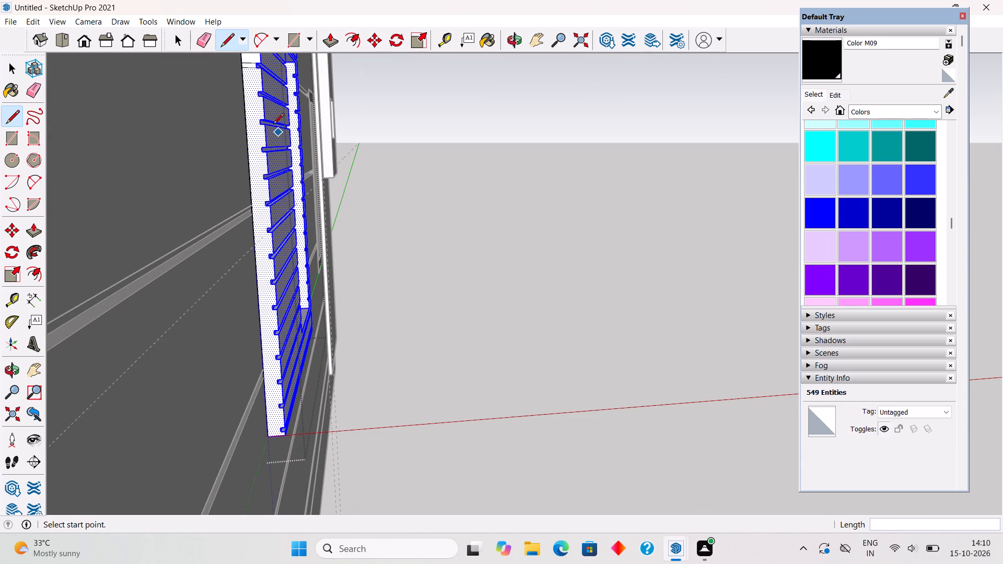
{"action": "scroll", "coordinate": [262, 94], "scroll_direction": "up", "scroll_amount": 9}
{"action": "left_click", "coordinate": [250, 93]}
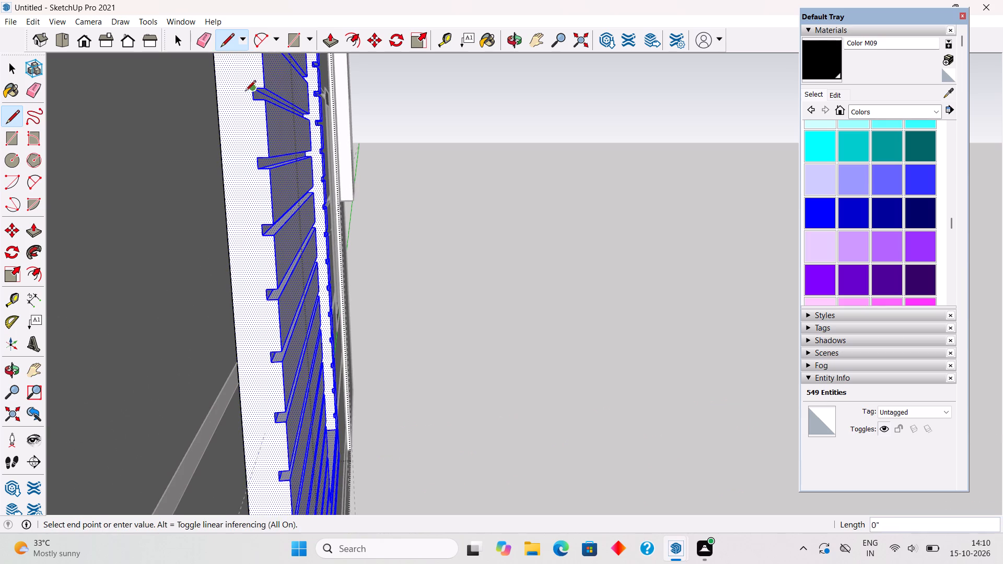
{"action": "left_click", "coordinate": [220, 90]}
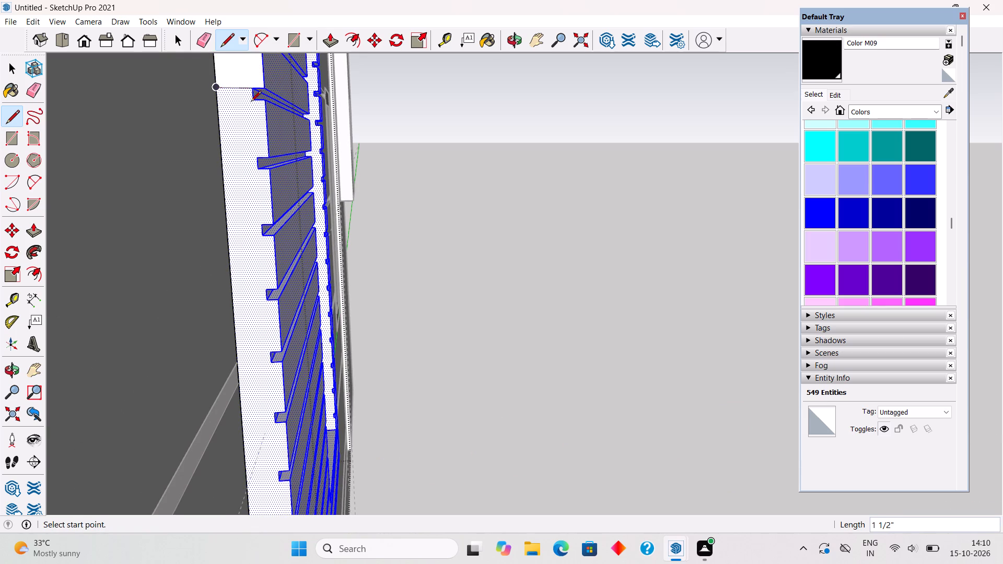
{"action": "left_click", "coordinate": [255, 102]}
{"action": "left_click", "coordinate": [219, 106]}
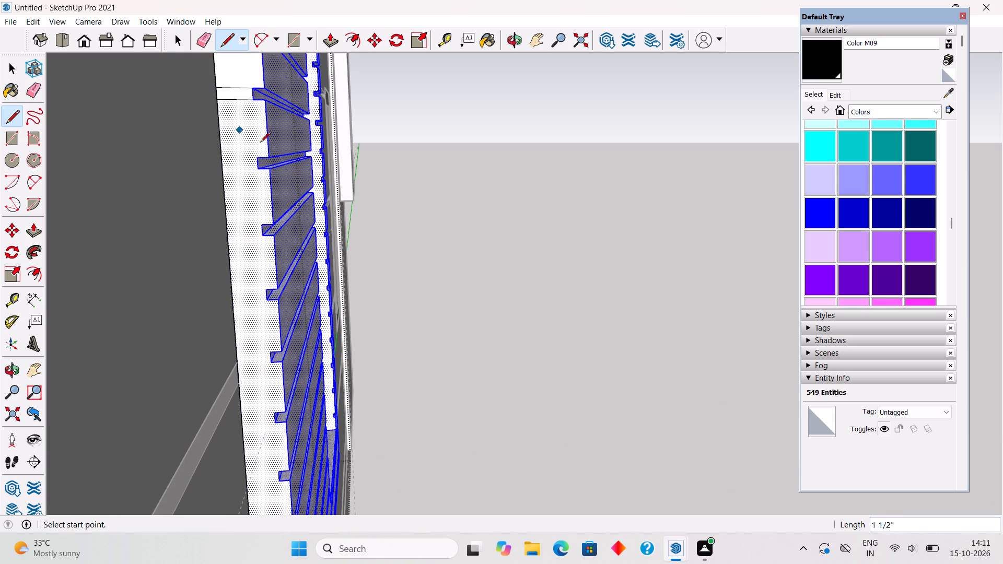
{"action": "left_click", "coordinate": [258, 156]}
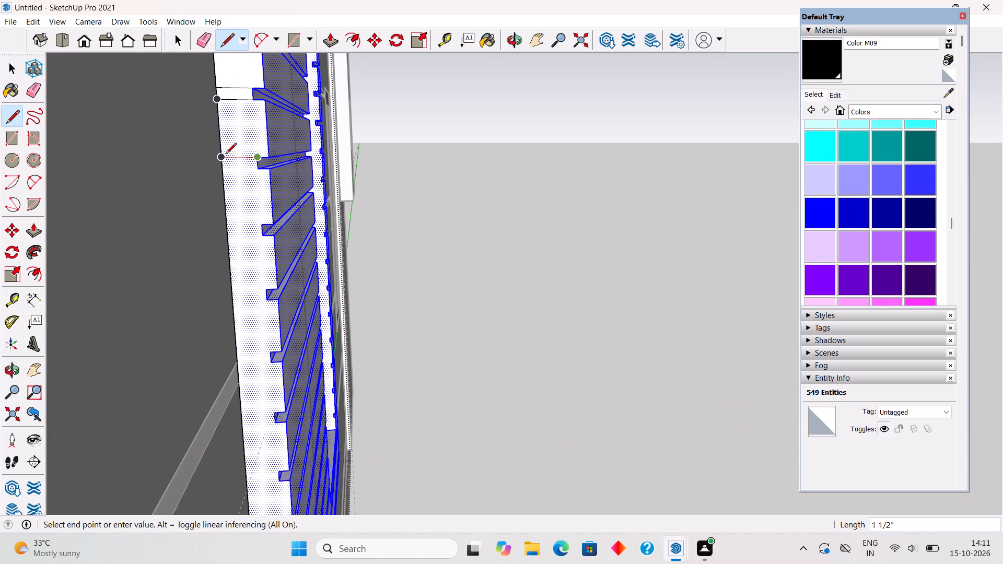
{"action": "left_click", "coordinate": [226, 155]}
{"action": "left_click", "coordinate": [256, 170]}
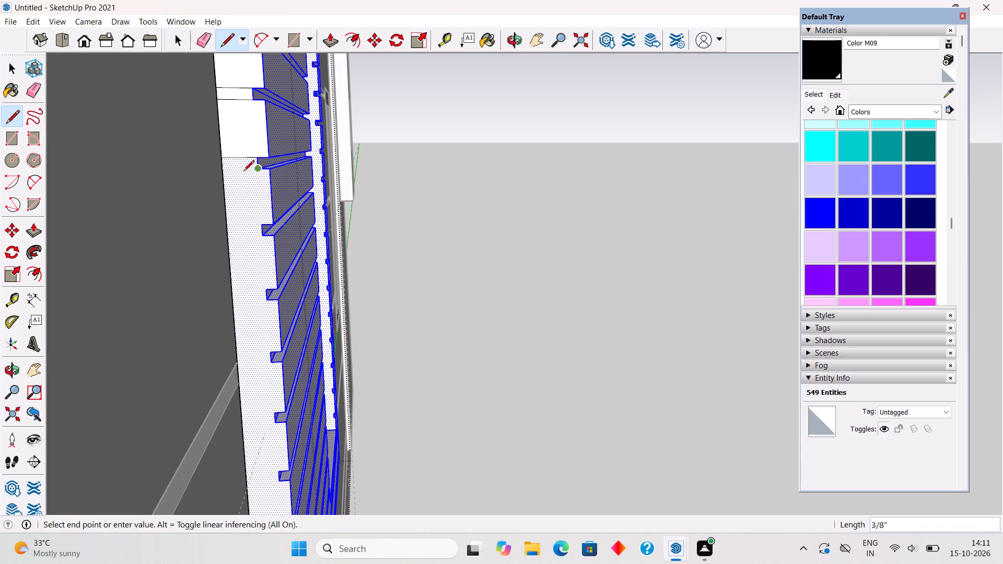
{"action": "left_click", "coordinate": [224, 174]}
Draw 1 1/2" lines from the seventh and eighth grooves' inner corners to the side face's back edge, two per groove.
{"action": "left_click", "coordinate": [264, 227]}
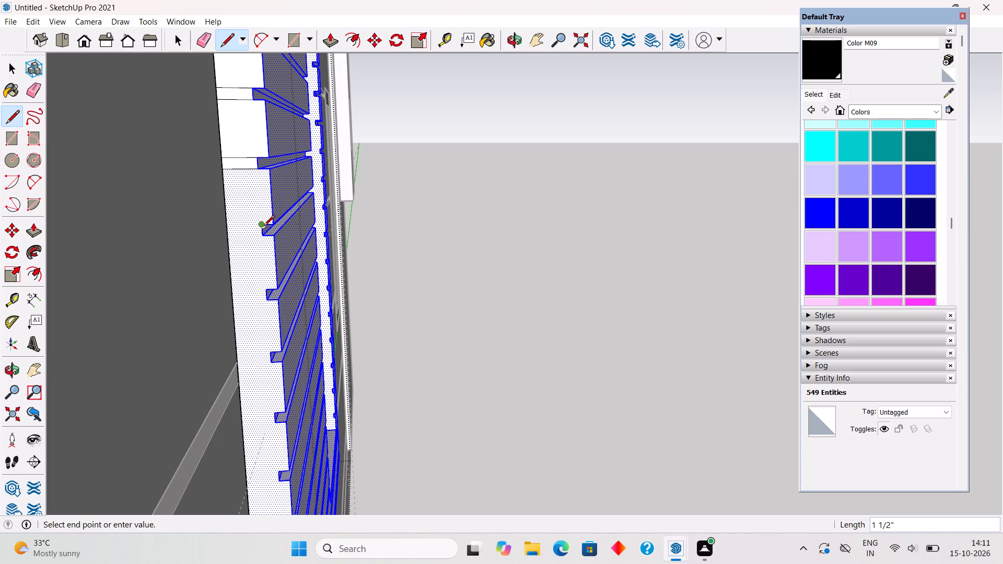
{"action": "left_click", "coordinate": [231, 221]}
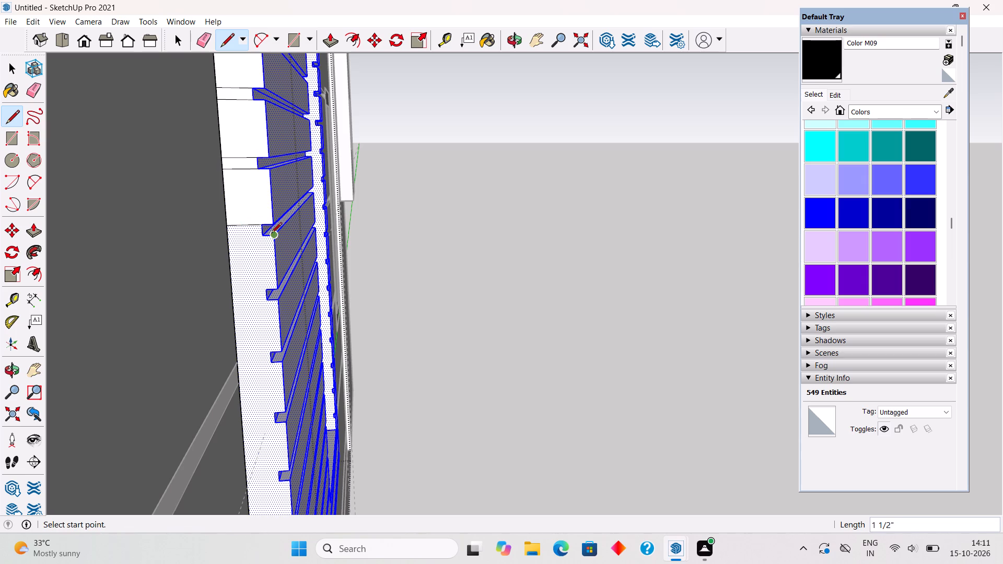
{"action": "left_click", "coordinate": [260, 237]}
{"action": "left_click", "coordinate": [234, 237]}
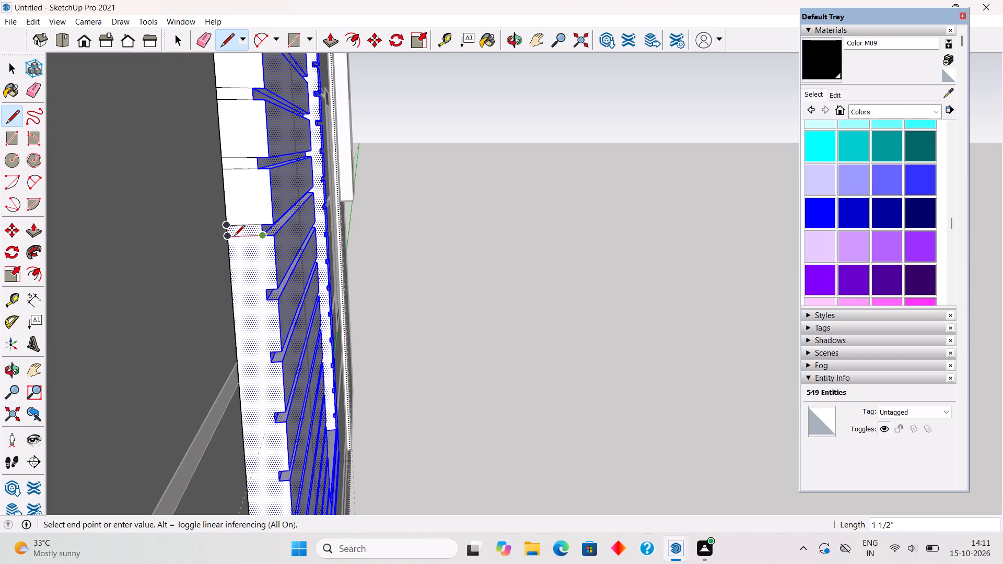
{"action": "left_click", "coordinate": [267, 287]}
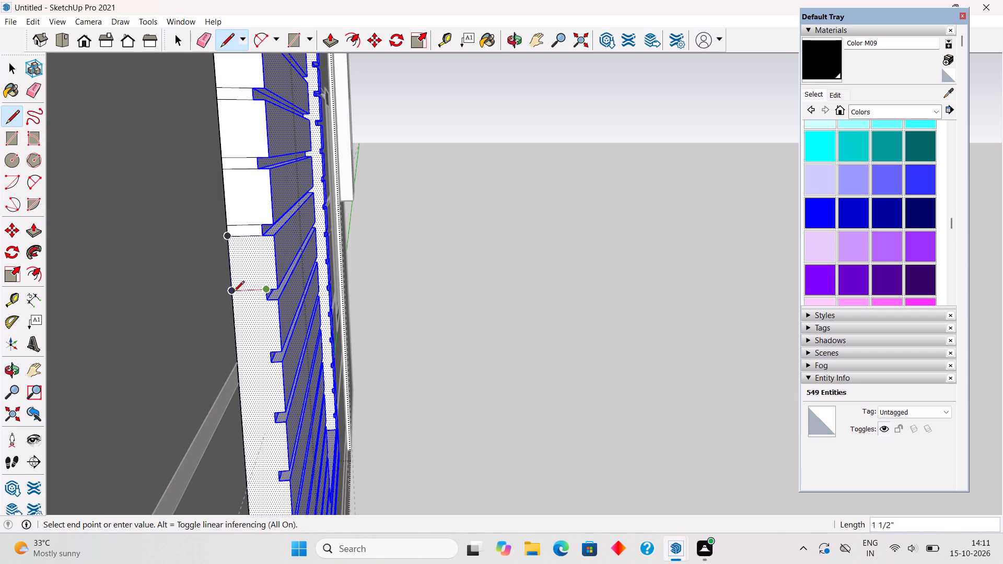
{"action": "left_click", "coordinate": [234, 292]}
{"action": "left_click", "coordinate": [264, 302]}
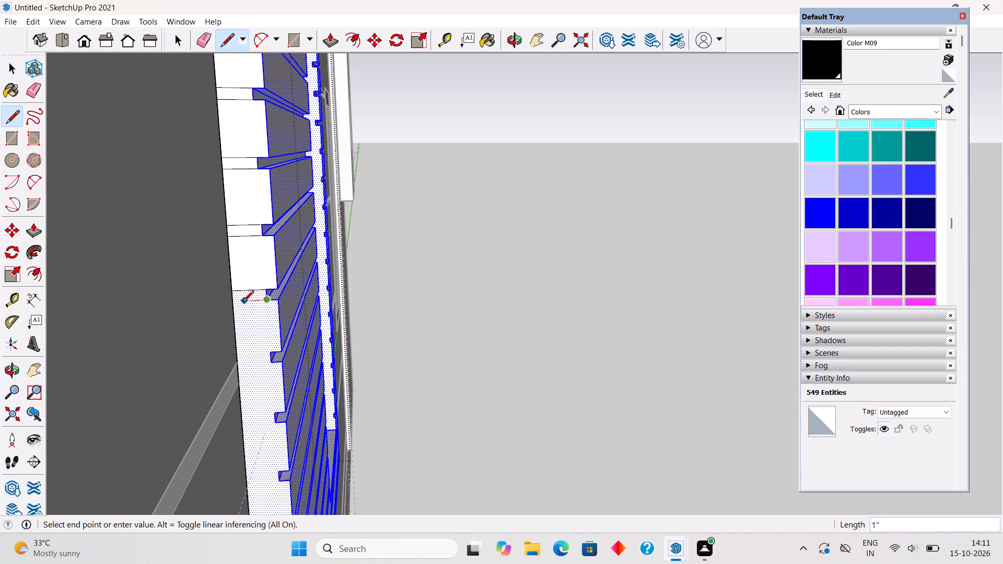
{"action": "left_click", "coordinate": [231, 302]}
Draw 1 1/2" lines from the ninth and tenth grooves' inner corners to the side face's back edge, two per groove.
{"action": "left_click", "coordinate": [273, 351]}
{"action": "left_click", "coordinate": [241, 348]}
{"action": "left_click", "coordinate": [268, 364]}
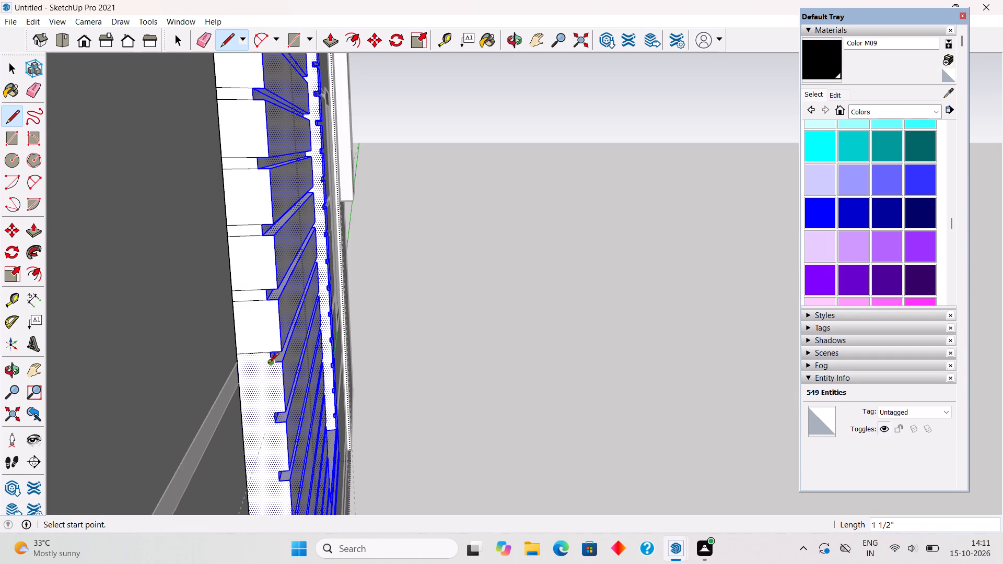
{"action": "left_click", "coordinate": [241, 367]}
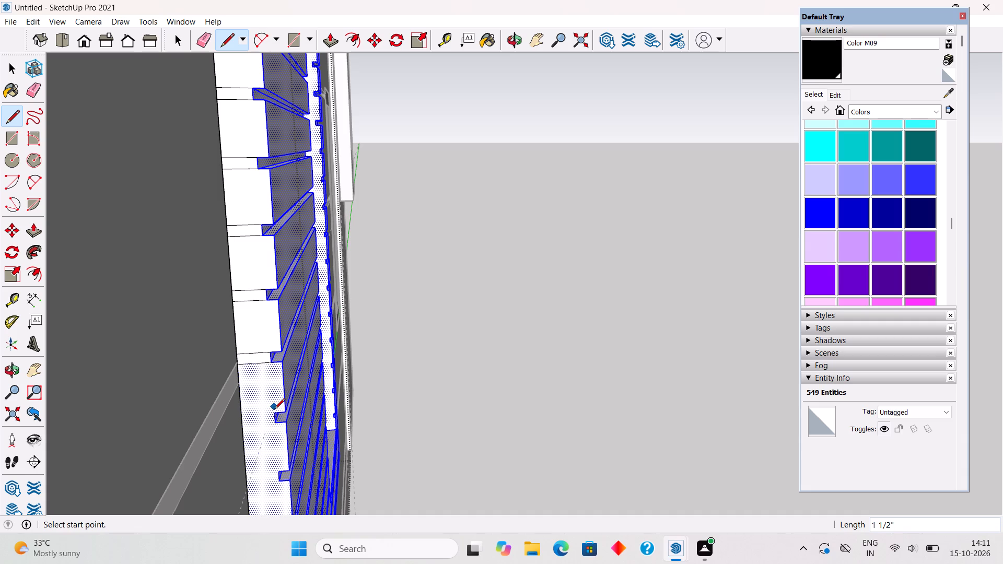
{"action": "left_click", "coordinate": [274, 410]}
{"action": "left_click", "coordinate": [246, 410]}
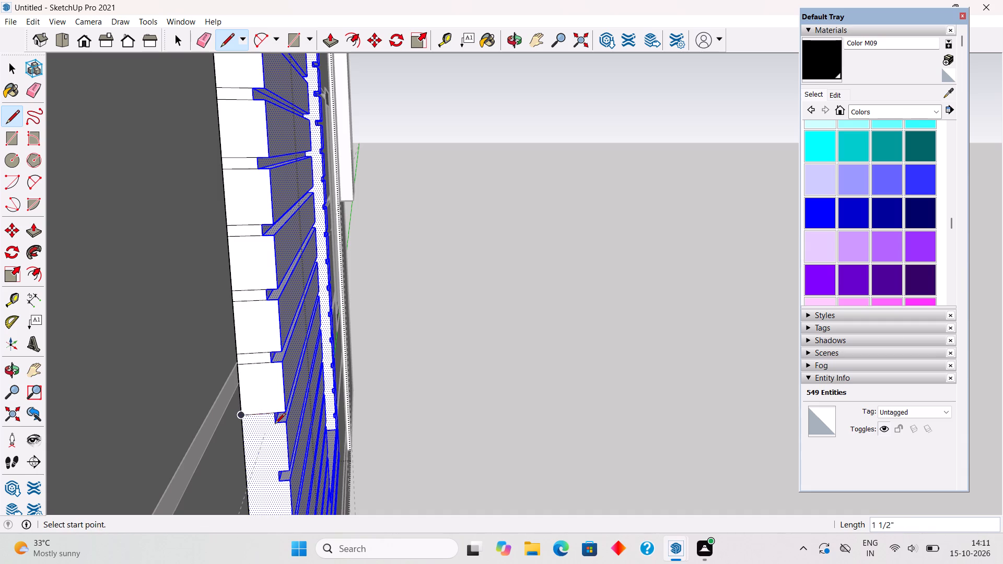
{"action": "left_click", "coordinate": [275, 425]}
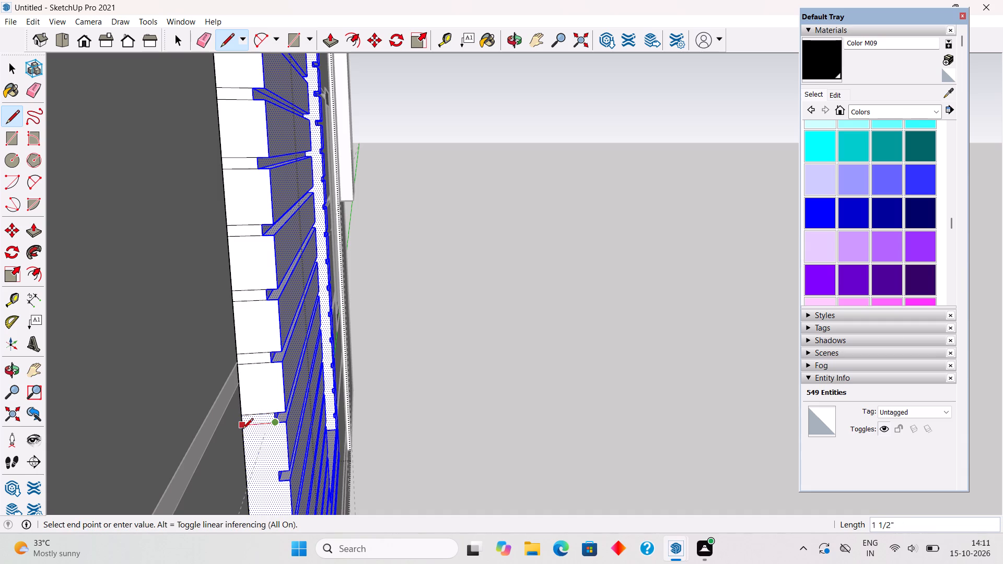
{"action": "left_click", "coordinate": [242, 430]}
Draw two 1 1/2" lines from the eleventh groove's inner corners to the back edge of the surround's side face.
{"action": "scroll", "coordinate": [265, 269], "scroll_direction": "down", "scroll_amount": 12}
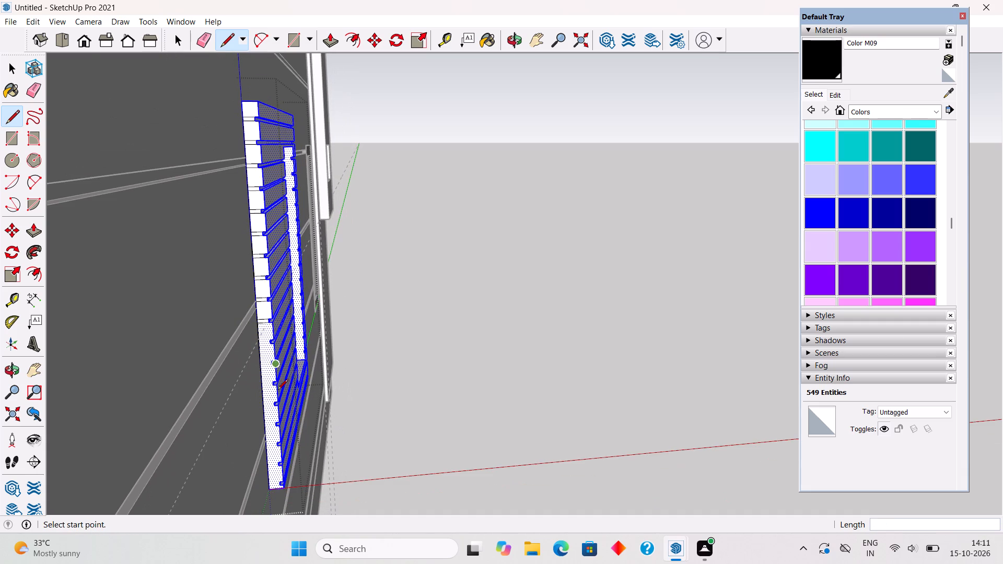
{"action": "scroll", "coordinate": [291, 276], "scroll_direction": "down", "scroll_amount": 6}
{"action": "scroll", "coordinate": [286, 482], "scroll_direction": "up", "scroll_amount": 7}
{"action": "scroll", "coordinate": [309, 398], "scroll_direction": "up", "scroll_amount": 1}
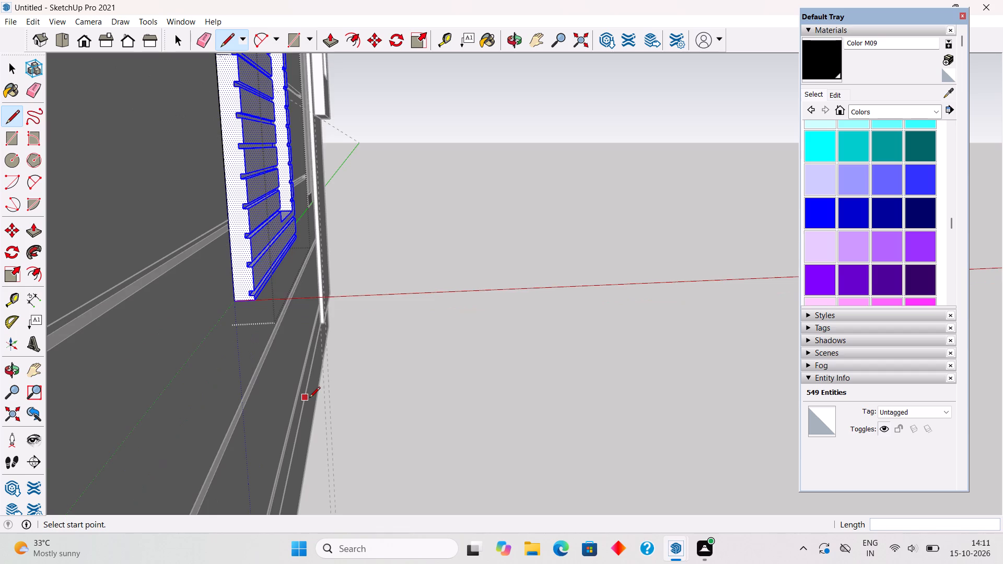
{"action": "scroll", "coordinate": [309, 398], "scroll_direction": "down", "scroll_amount": 3}
{"action": "scroll", "coordinate": [288, 224], "scroll_direction": "up", "scroll_amount": 3}
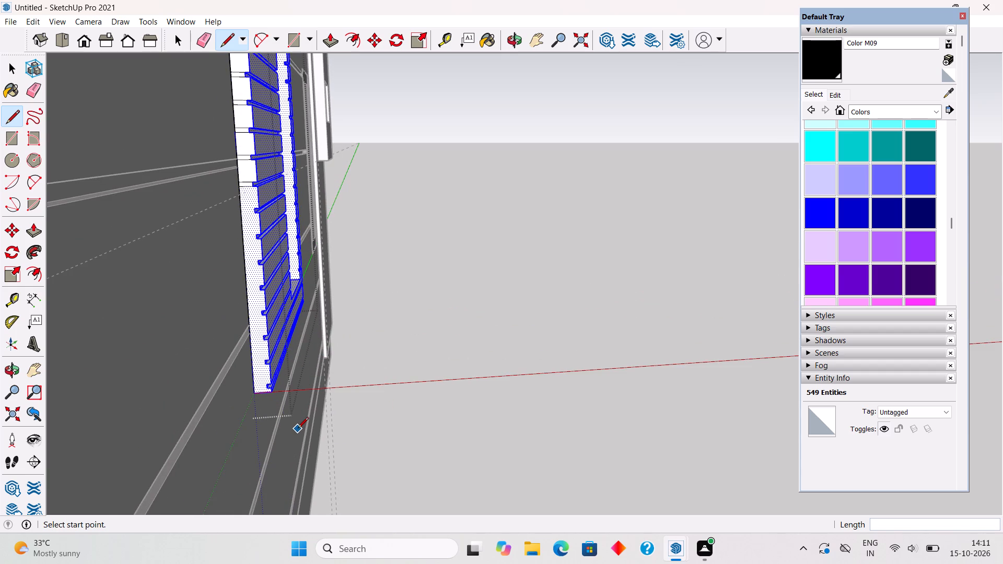
{"action": "scroll", "coordinate": [298, 429], "scroll_direction": "up", "scroll_amount": 4}
{"action": "scroll", "coordinate": [298, 429], "scroll_direction": "down", "scroll_amount": 2}
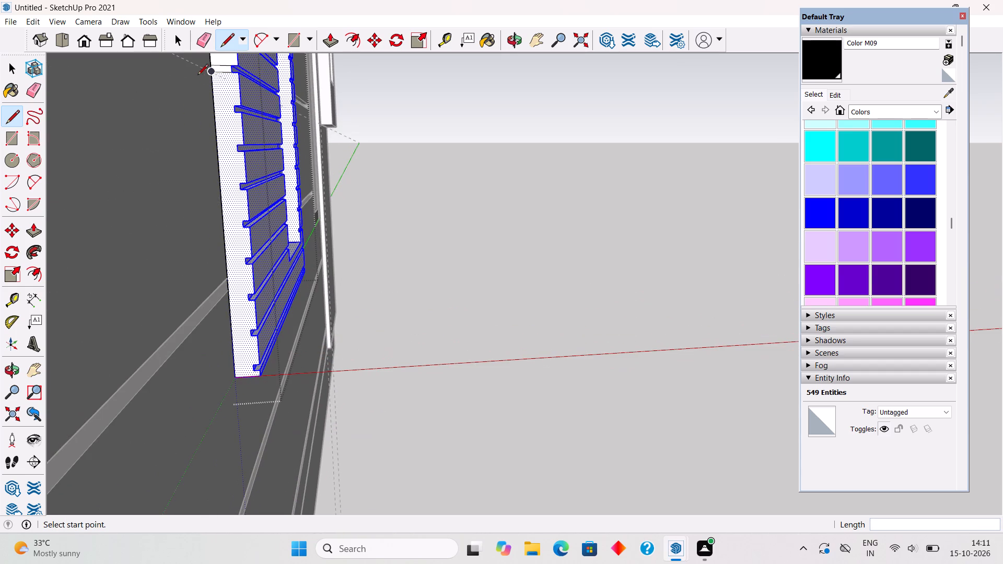
{"action": "scroll", "coordinate": [216, 77], "scroll_direction": "up", "scroll_amount": 2}
{"action": "scroll", "coordinate": [251, 118], "scroll_direction": "up", "scroll_amount": 6}
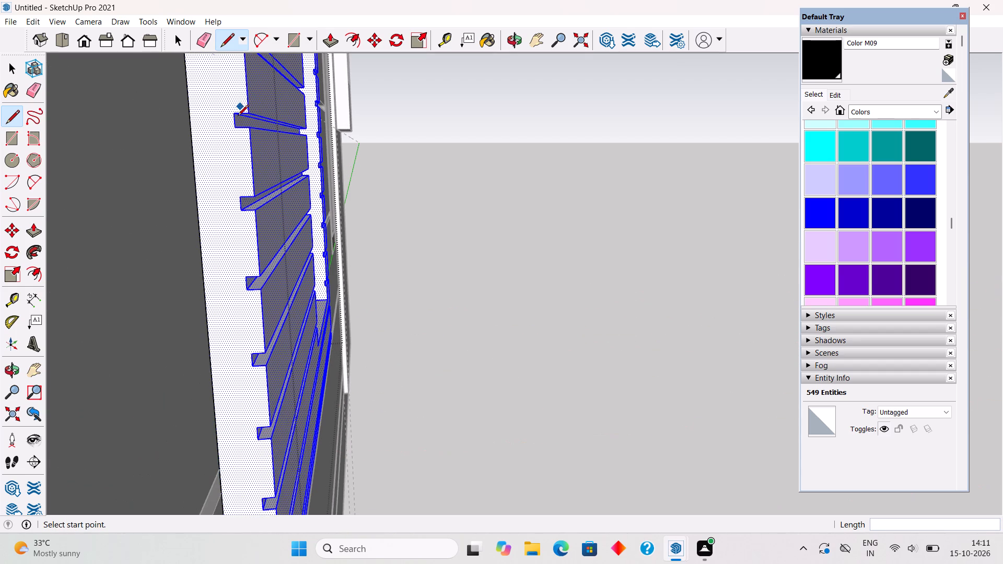
{"action": "left_click", "coordinate": [238, 116]}
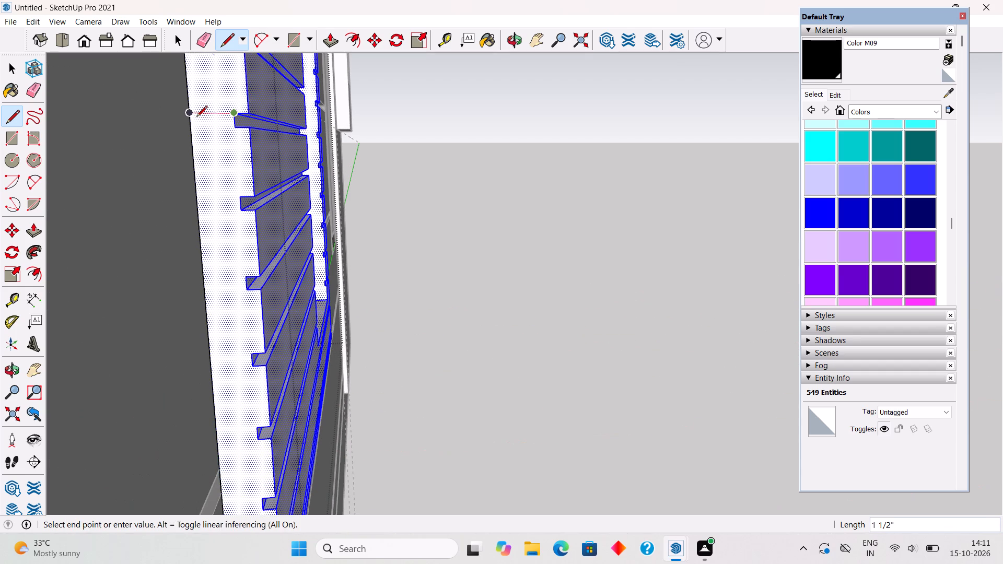
{"action": "left_click", "coordinate": [196, 118]}
{"action": "left_click", "coordinate": [235, 124]}
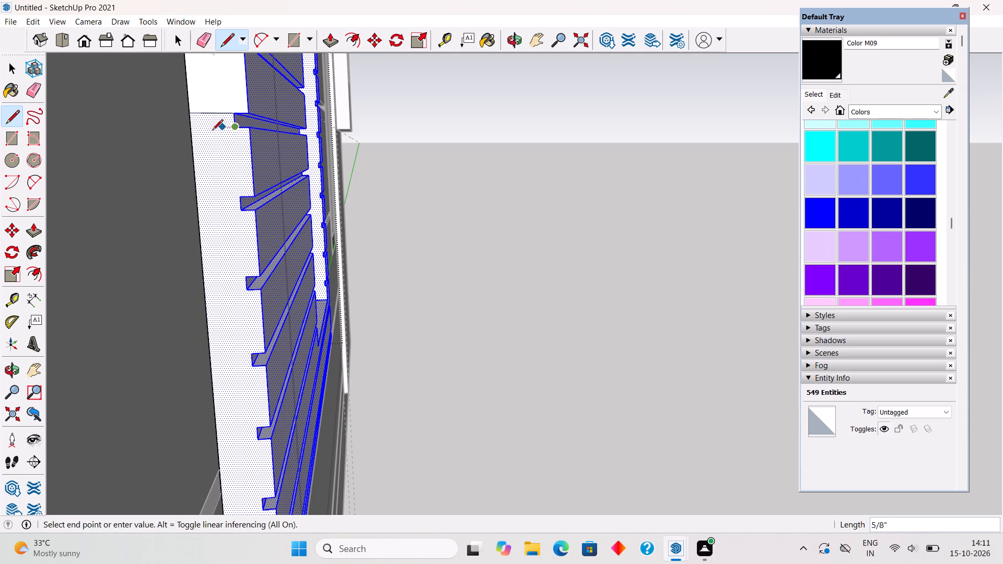
{"action": "left_click", "coordinate": [189, 131]}
Draw 1 1/2" lines from the twelfth and thirteenth grooves' inner corners to the side face's back edge, two per groove.
{"action": "left_click", "coordinate": [240, 194]}
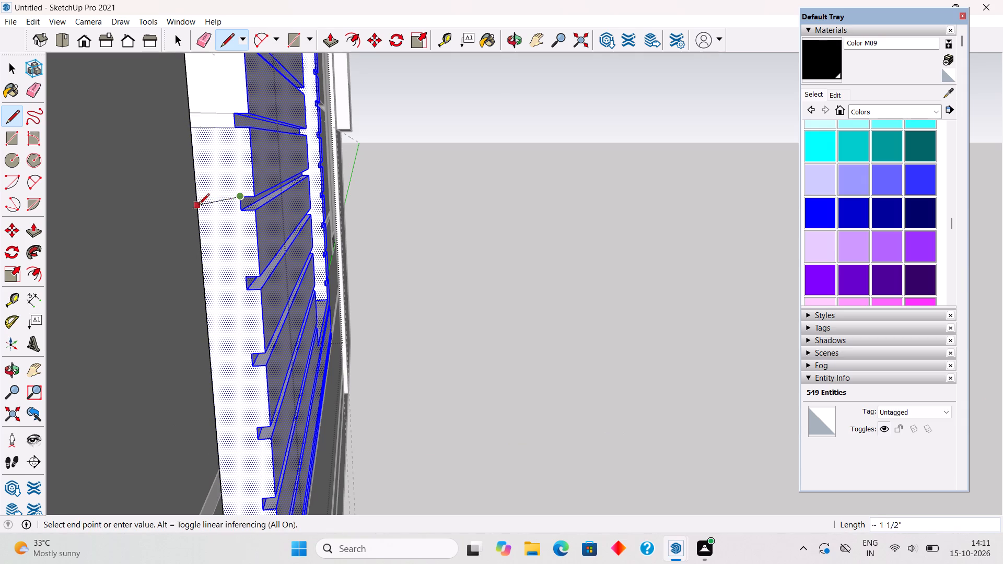
{"action": "left_click", "coordinate": [196, 198]}
{"action": "left_click", "coordinate": [240, 210]}
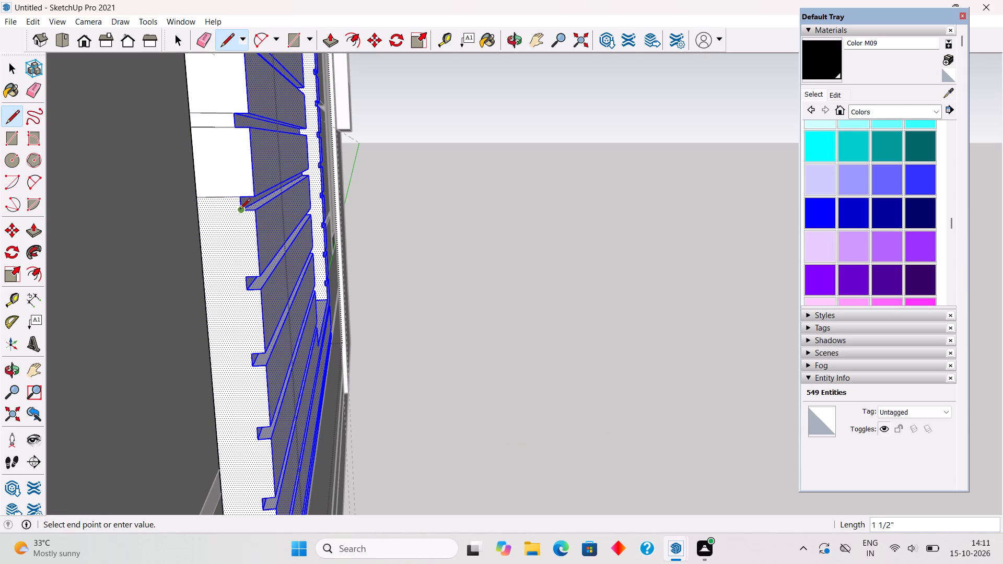
{"action": "left_click", "coordinate": [194, 214]}
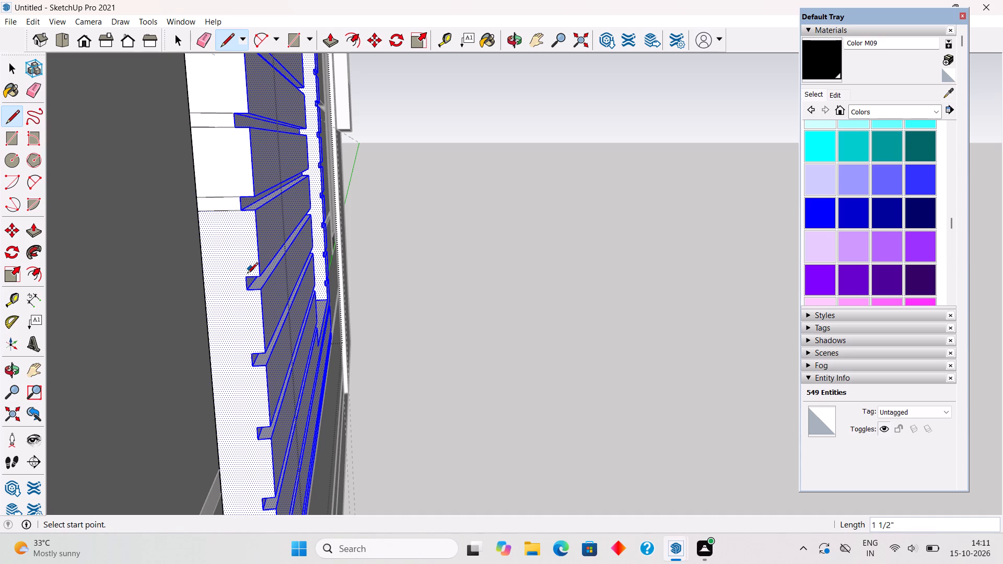
{"action": "left_click", "coordinate": [247, 274]}
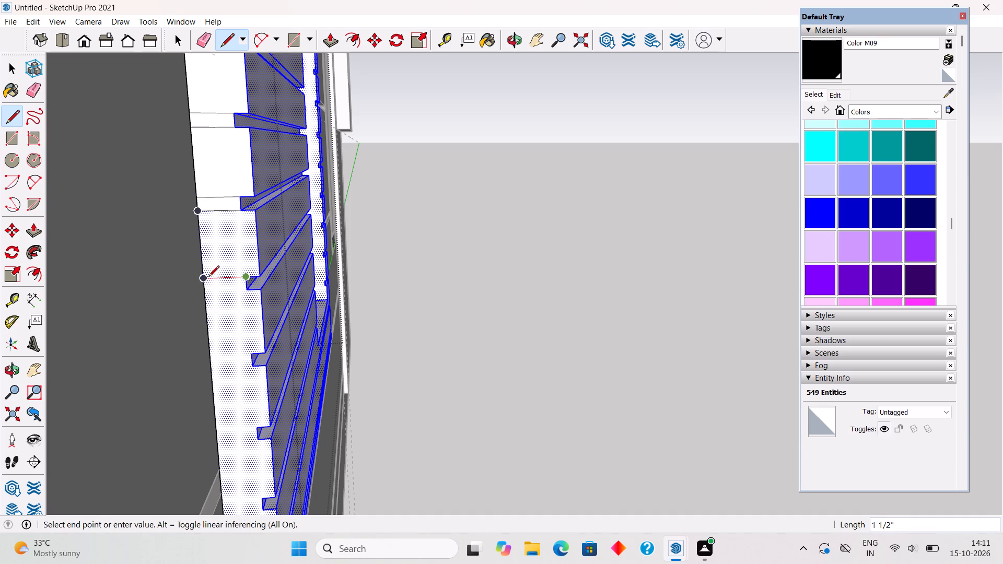
{"action": "left_click", "coordinate": [208, 277]}
{"action": "left_click", "coordinate": [246, 293]}
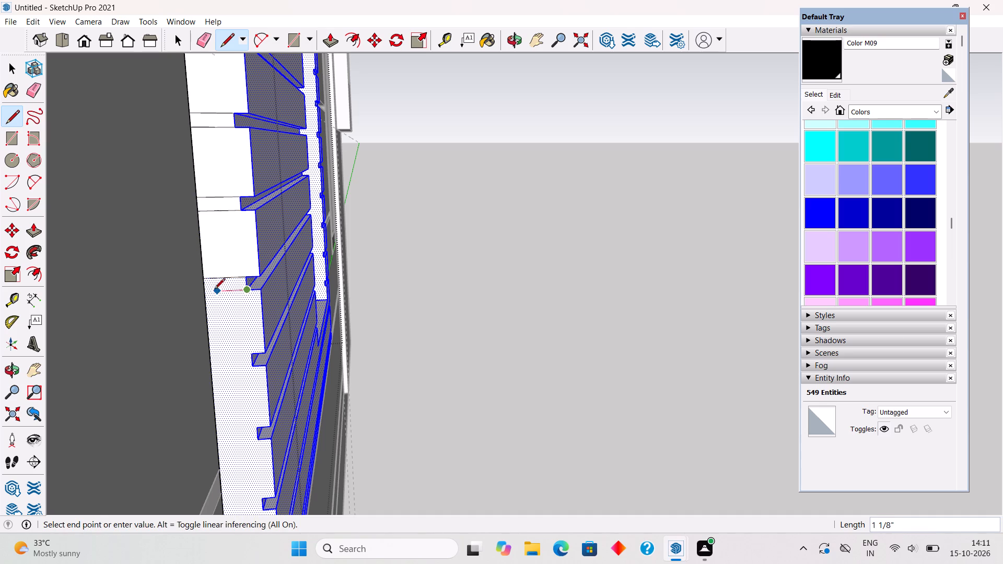
{"action": "left_click", "coordinate": [206, 290]}
Draw lines about 1 1/2" long from the fourteenth and fifteenth grooves' inner corners to the side face's back edge, two per groove.
{"action": "left_click", "coordinate": [257, 353]}
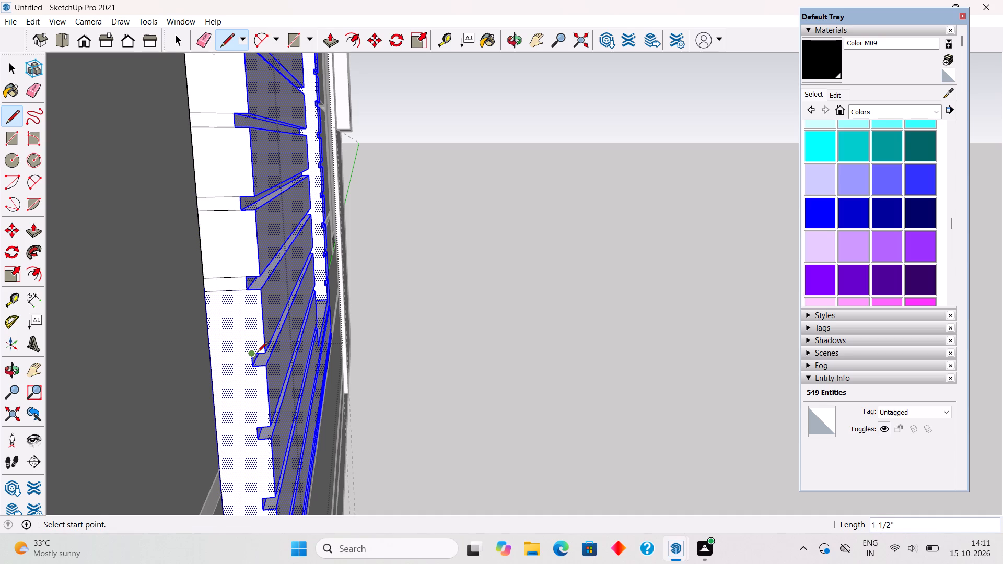
{"action": "left_click", "coordinate": [212, 352]}
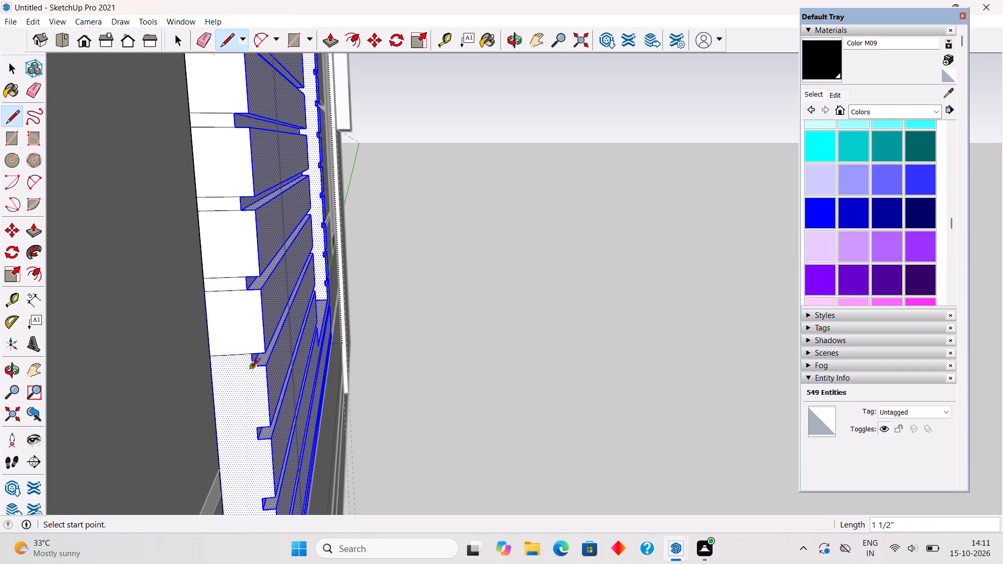
{"action": "left_click", "coordinate": [250, 370]}
{"action": "left_click", "coordinate": [215, 372]}
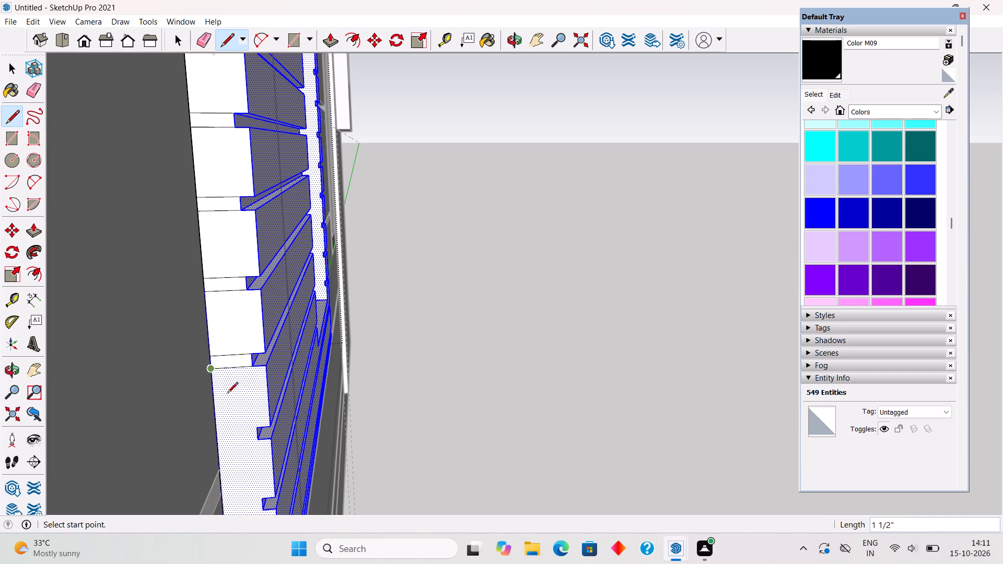
{"action": "left_click", "coordinate": [255, 429]}
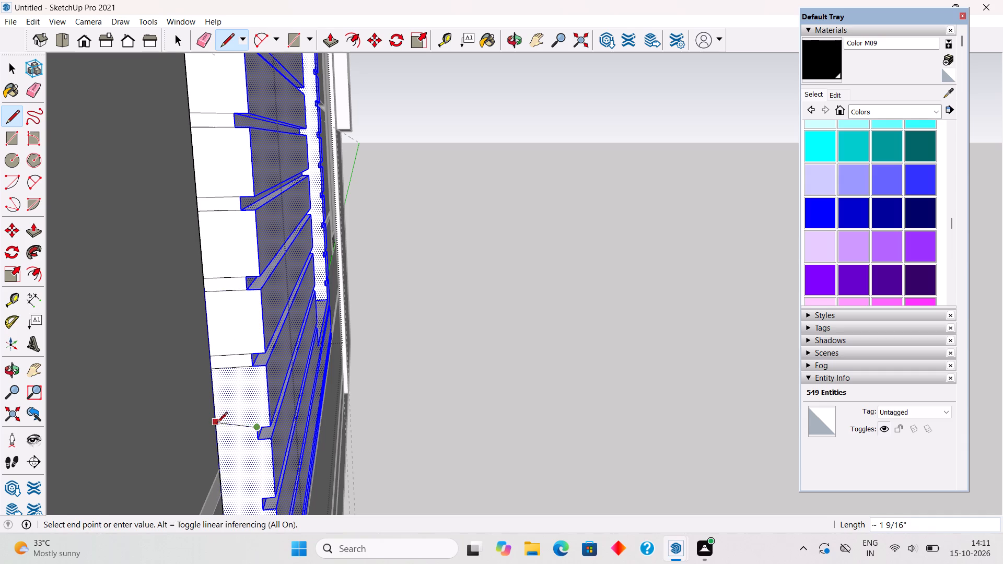
{"action": "left_click", "coordinate": [219, 427]}
{"action": "left_click", "coordinate": [256, 440]}
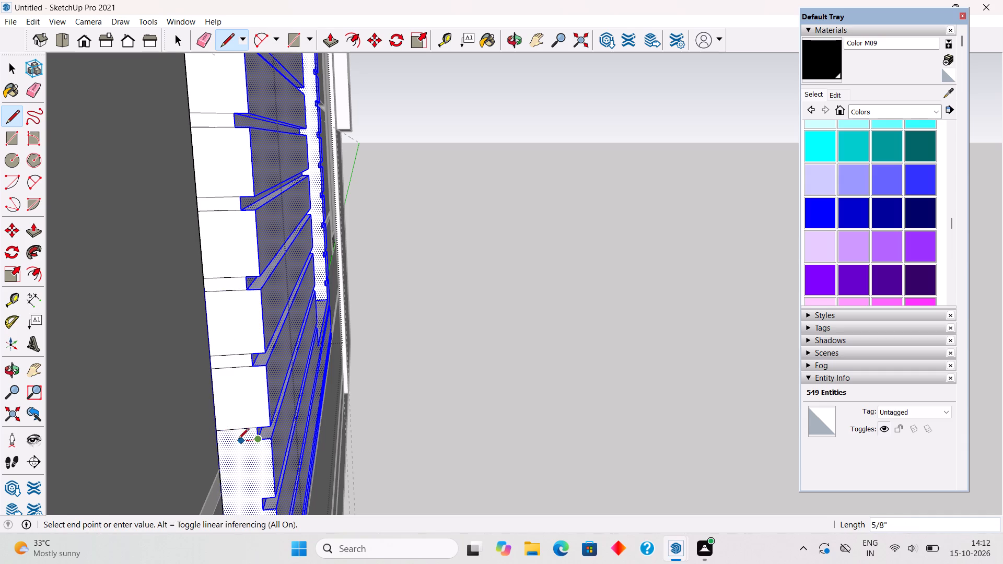
{"action": "left_click", "coordinate": [223, 447]}
{"action": "scroll", "coordinate": [250, 294], "scroll_direction": "down", "scroll_amount": 13}
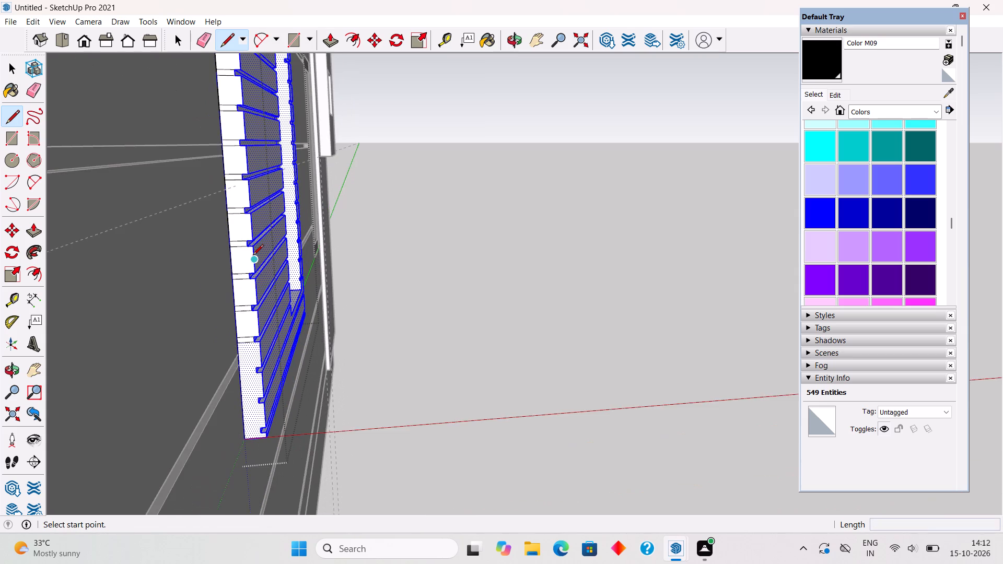
Draw two 1 1/2" lines from the sixteenth groove's inner corners to the back edge of the surround's side face.
{"action": "scroll", "coordinate": [278, 483], "scroll_direction": "up", "scroll_amount": 6}
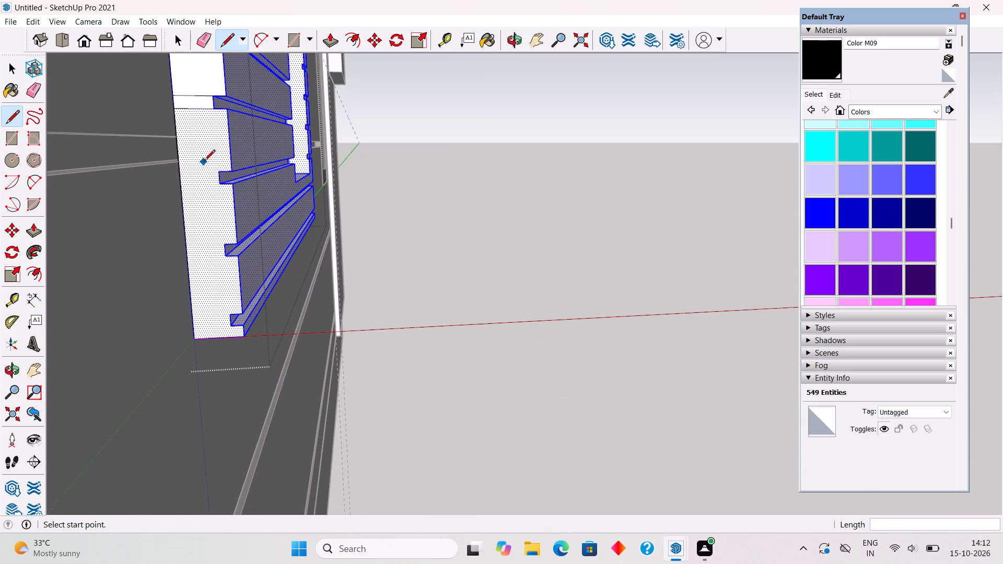
{"action": "scroll", "coordinate": [216, 172], "scroll_direction": "up", "scroll_amount": 5}
{"action": "left_click", "coordinate": [221, 171]}
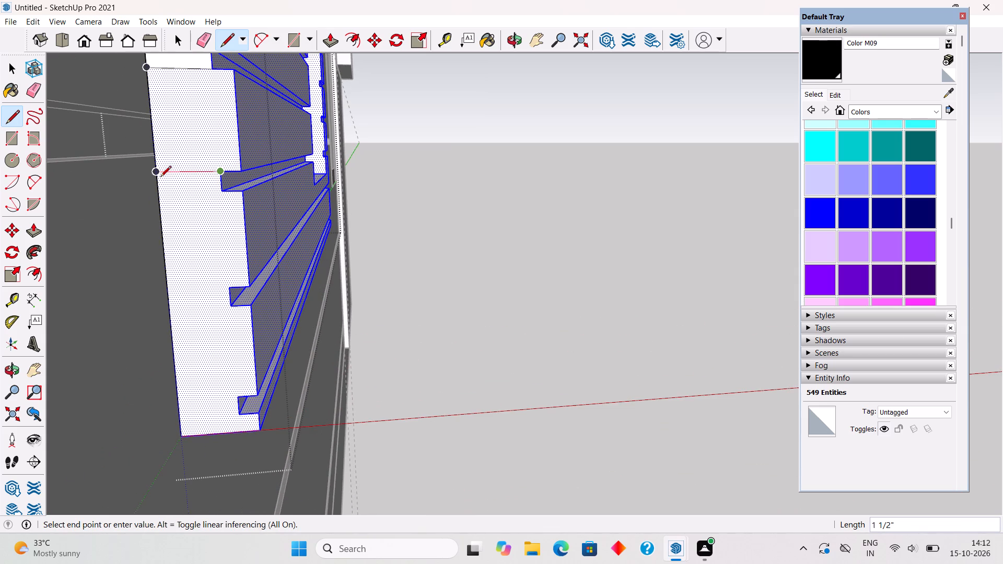
{"action": "left_click", "coordinate": [160, 178]}
{"action": "left_click", "coordinate": [221, 190]}
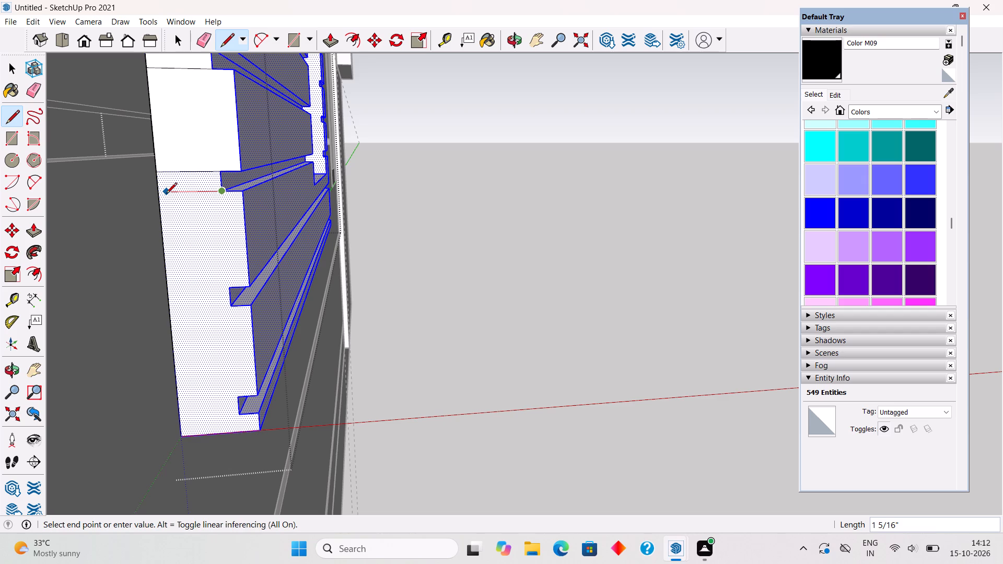
{"action": "left_click", "coordinate": [164, 195]}
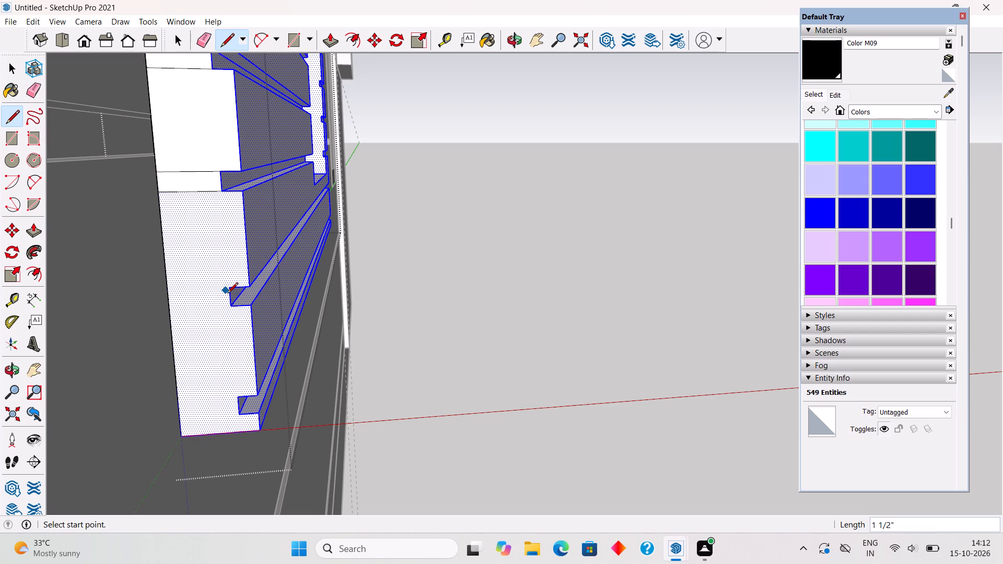
Draw 1 1/2" lines from the two lowest grooves' inner corners to the side face's back edge, two per groove.
{"action": "left_click", "coordinate": [227, 287]}
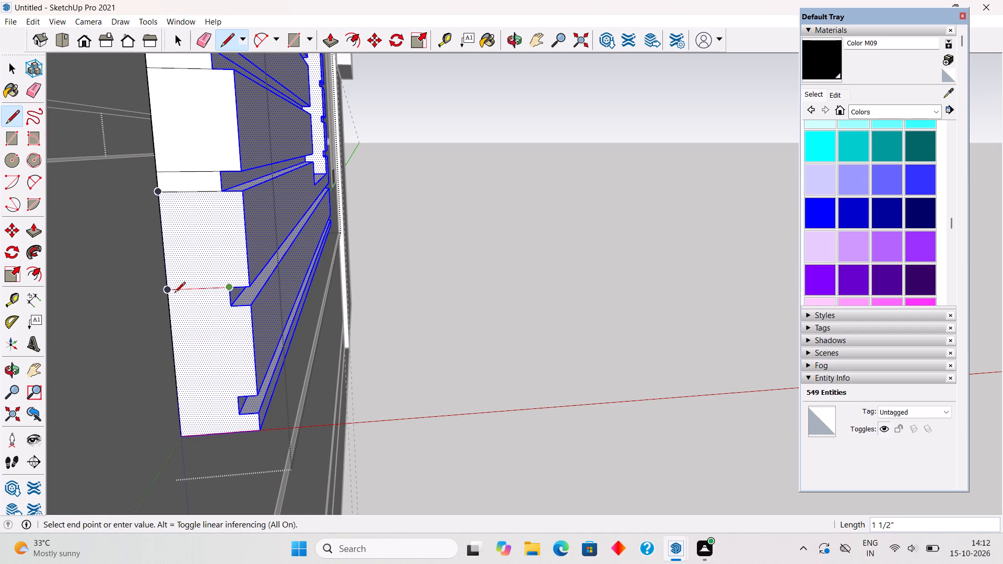
{"action": "left_click", "coordinate": [171, 293]}
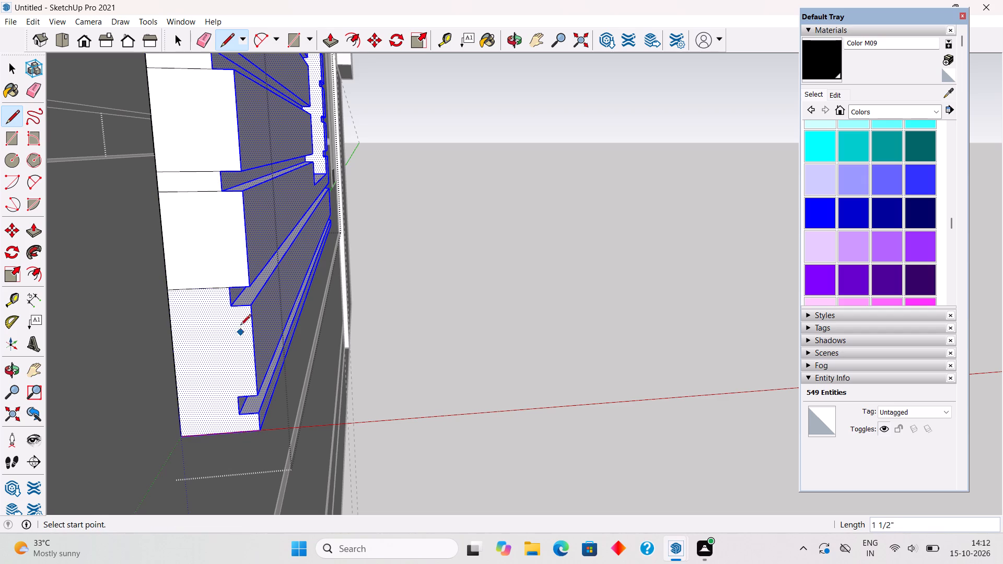
{"action": "left_click", "coordinate": [227, 304]}
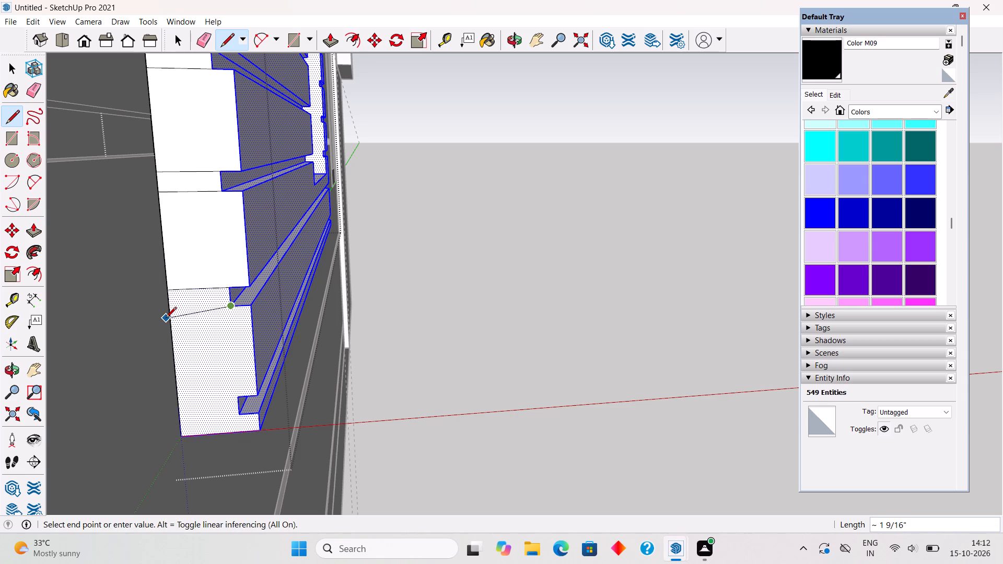
{"action": "left_click", "coordinate": [167, 310]}
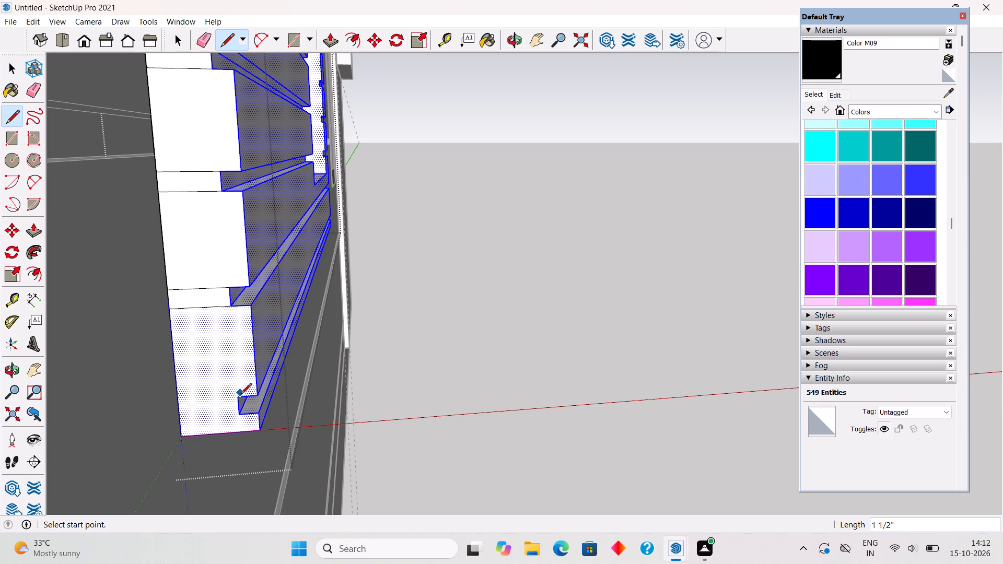
{"action": "left_click", "coordinate": [241, 395]}
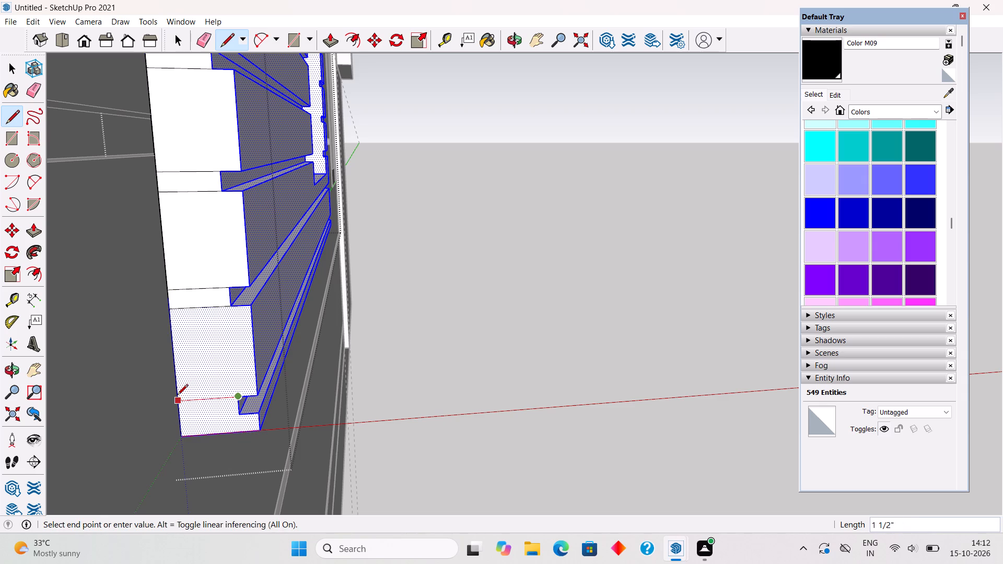
{"action": "left_click", "coordinate": [177, 396]}
{"action": "left_click", "coordinate": [238, 416]}
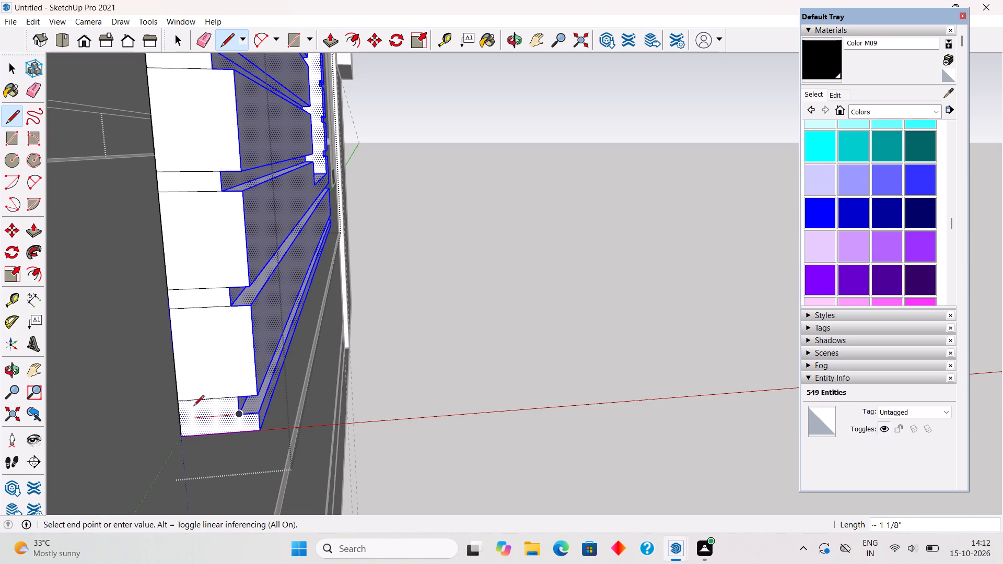
{"action": "left_click", "coordinate": [183, 413]}
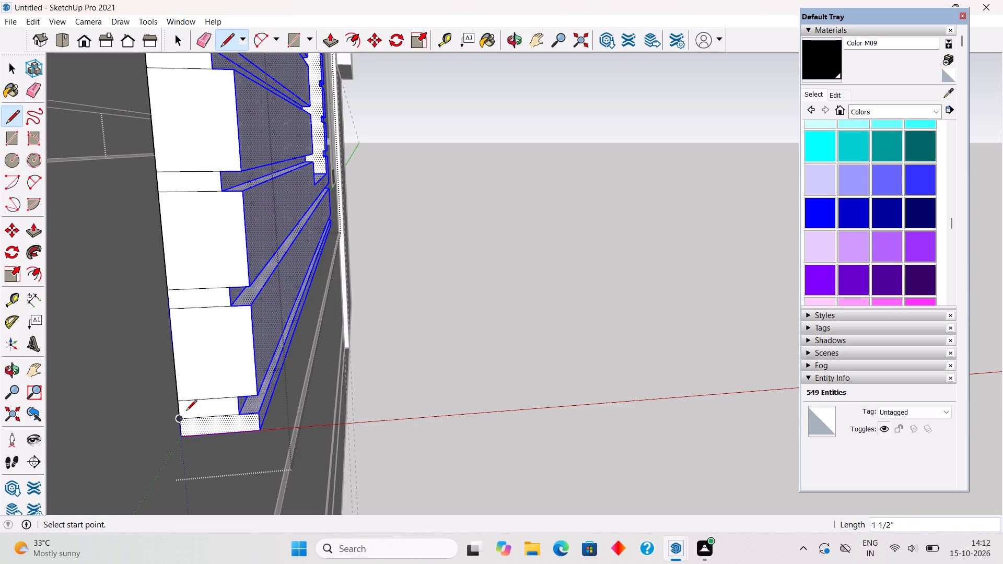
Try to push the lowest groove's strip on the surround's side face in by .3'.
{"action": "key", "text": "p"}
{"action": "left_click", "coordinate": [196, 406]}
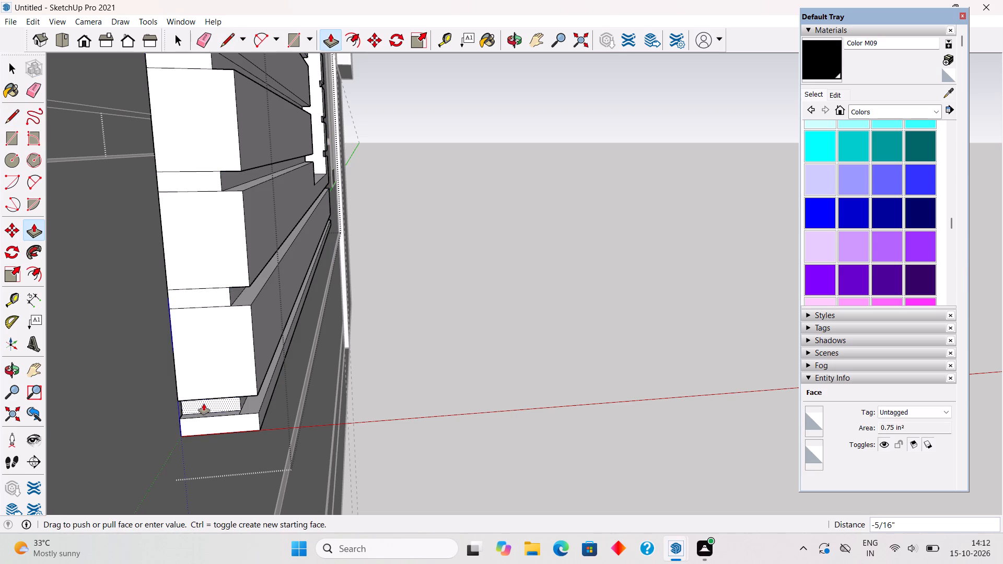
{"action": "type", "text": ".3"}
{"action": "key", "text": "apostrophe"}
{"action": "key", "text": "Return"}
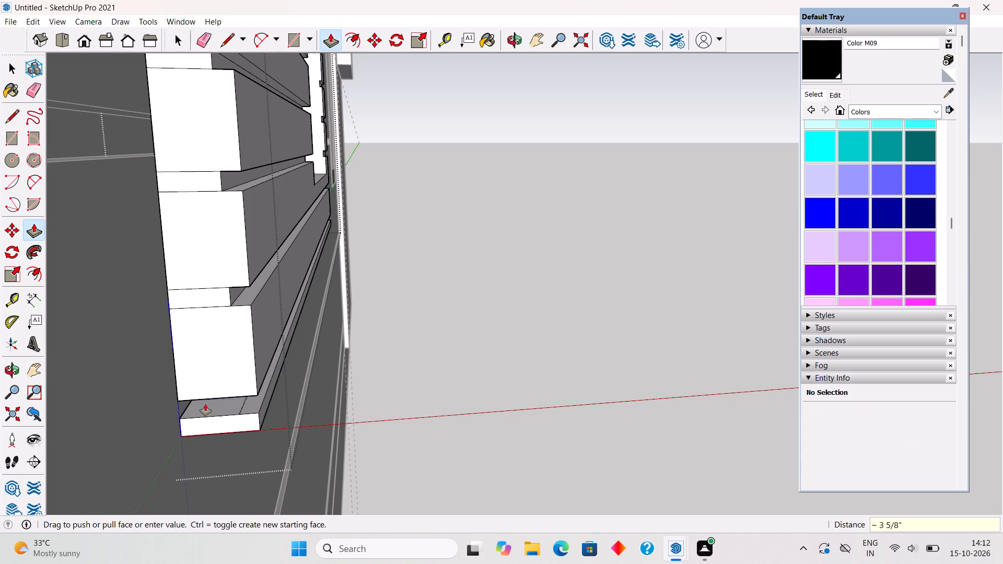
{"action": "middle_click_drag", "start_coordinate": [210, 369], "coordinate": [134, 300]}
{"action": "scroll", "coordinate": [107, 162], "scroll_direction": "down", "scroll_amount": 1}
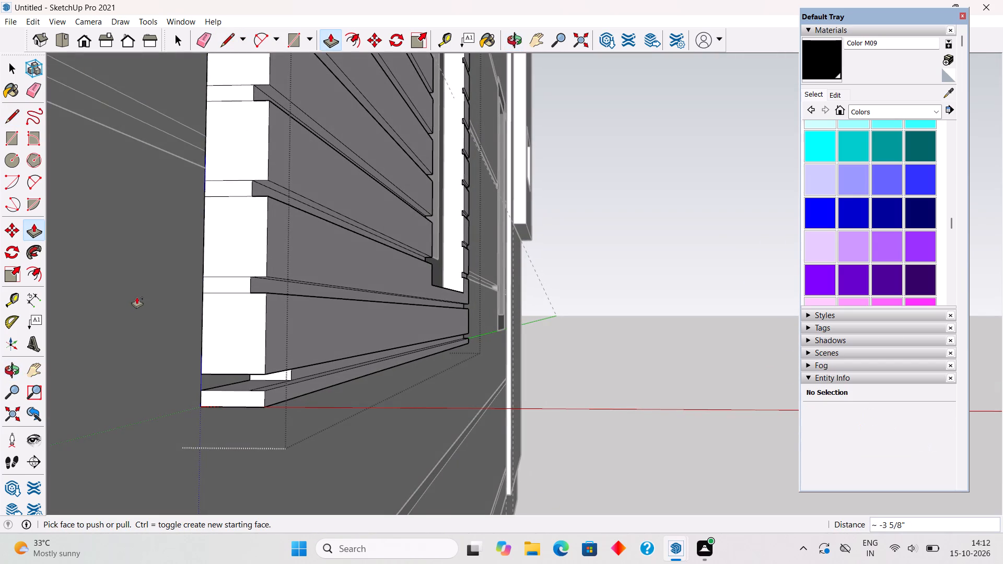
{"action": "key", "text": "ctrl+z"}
Push the side-face strips of the three lowest grooves in by .3" so the grooves wrap around the surround's side.
{"action": "left_click", "coordinate": [220, 380]}
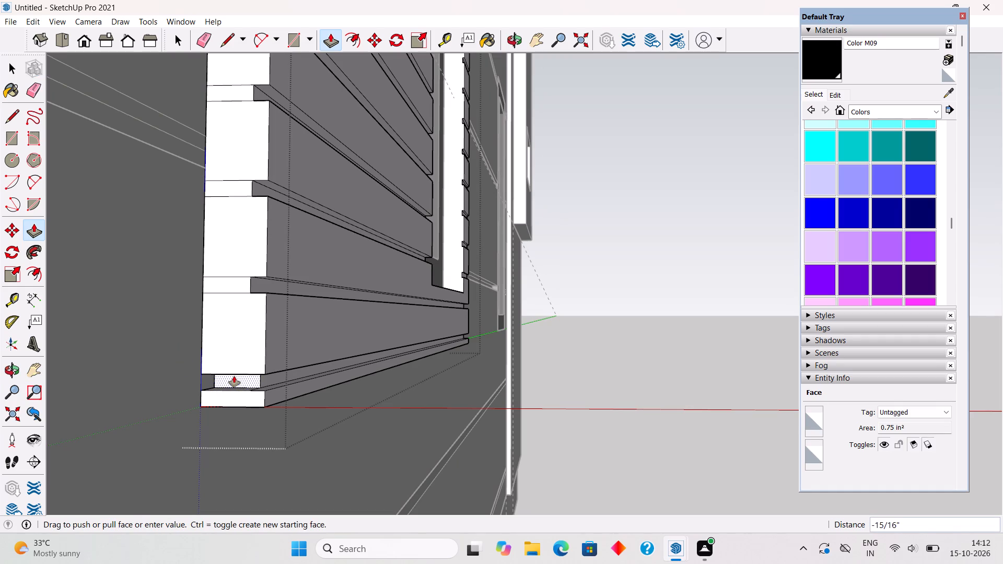
{"action": "type", "text": ".3\""}
{"action": "key", "text": "Return"}
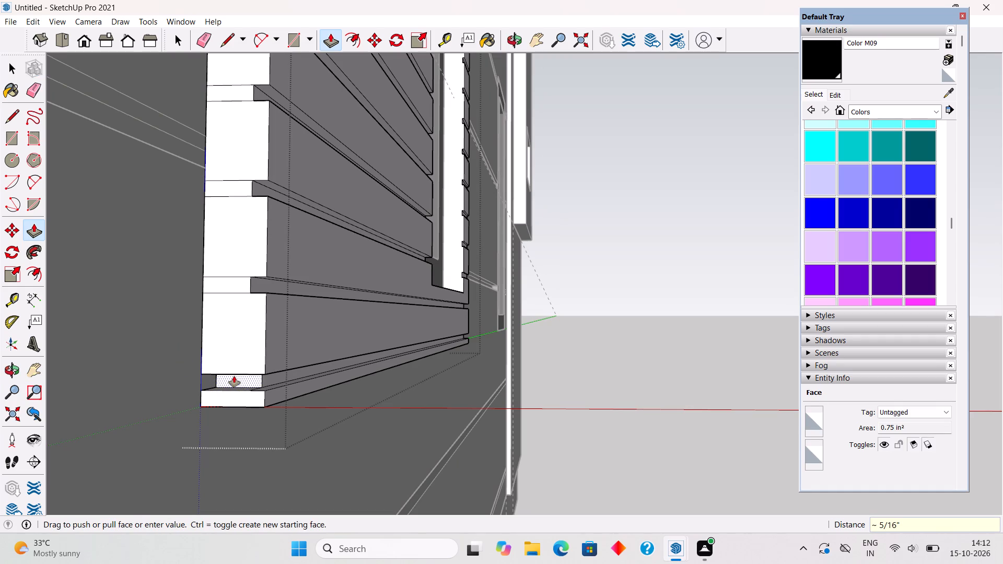
{"action": "left_click", "coordinate": [232, 281]}
{"action": "left_click", "coordinate": [232, 281]}
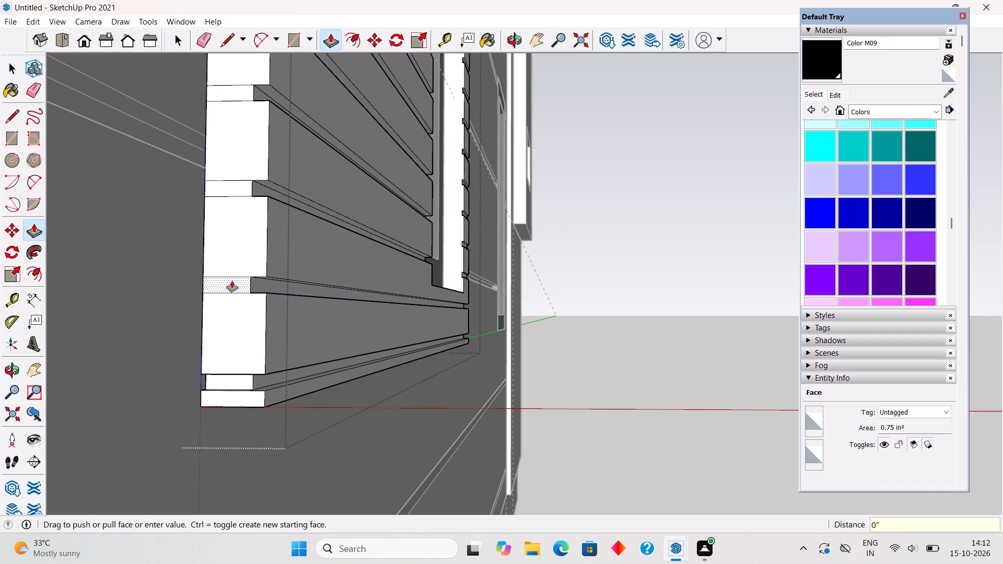
{"action": "double_click", "coordinate": [232, 281]}
{"action": "double_click", "coordinate": [245, 189]}
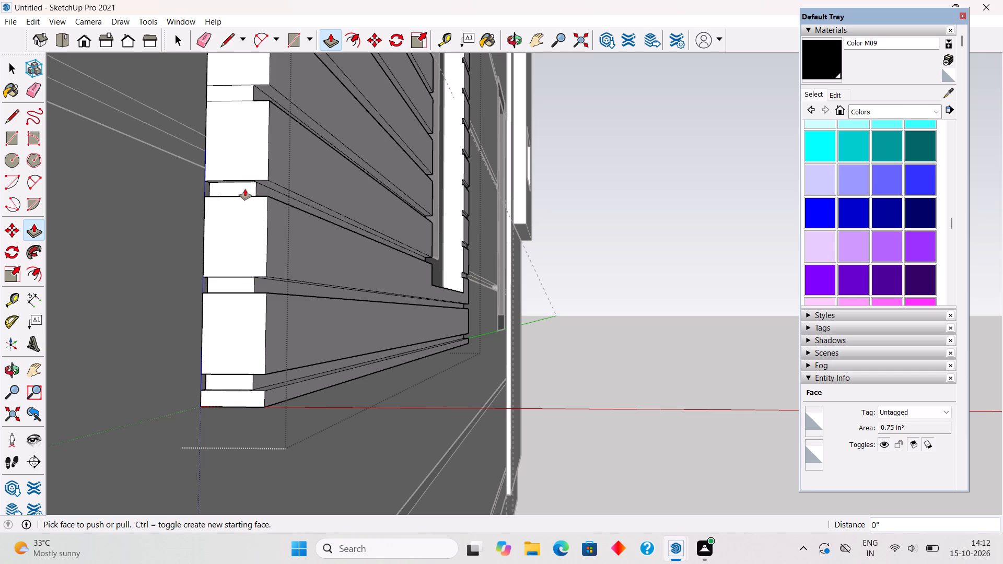
Push the side-face strips of the fourth, fifth and sixth grooves from the bottom in by the same .3".
{"action": "scroll", "coordinate": [245, 189], "scroll_direction": "down", "scroll_amount": 20}
{"action": "scroll", "coordinate": [245, 189], "scroll_direction": "down", "scroll_amount": 5}
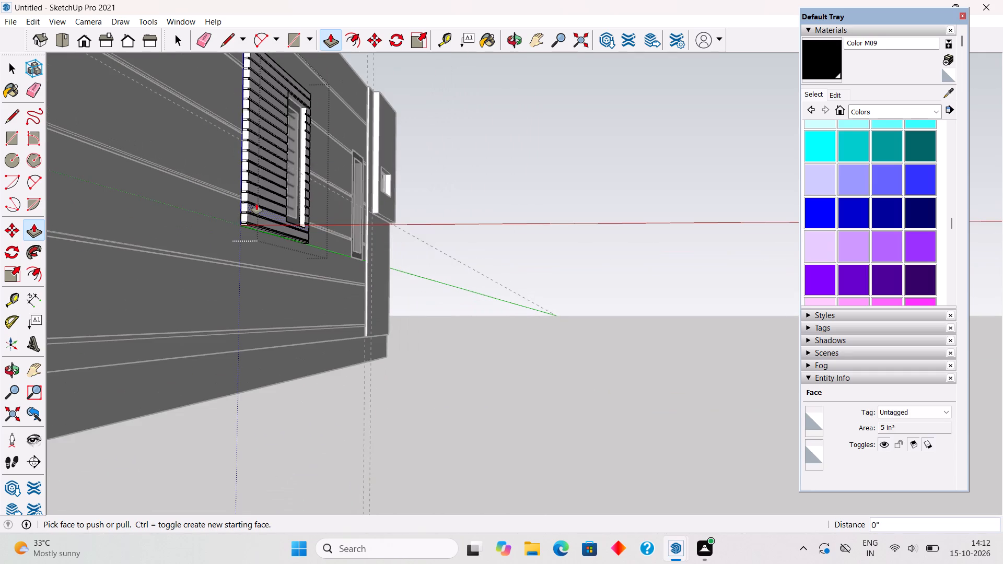
{"action": "scroll", "coordinate": [256, 203], "scroll_direction": "down", "scroll_amount": 5}
{"action": "scroll", "coordinate": [254, 73], "scroll_direction": "up", "scroll_amount": 11}
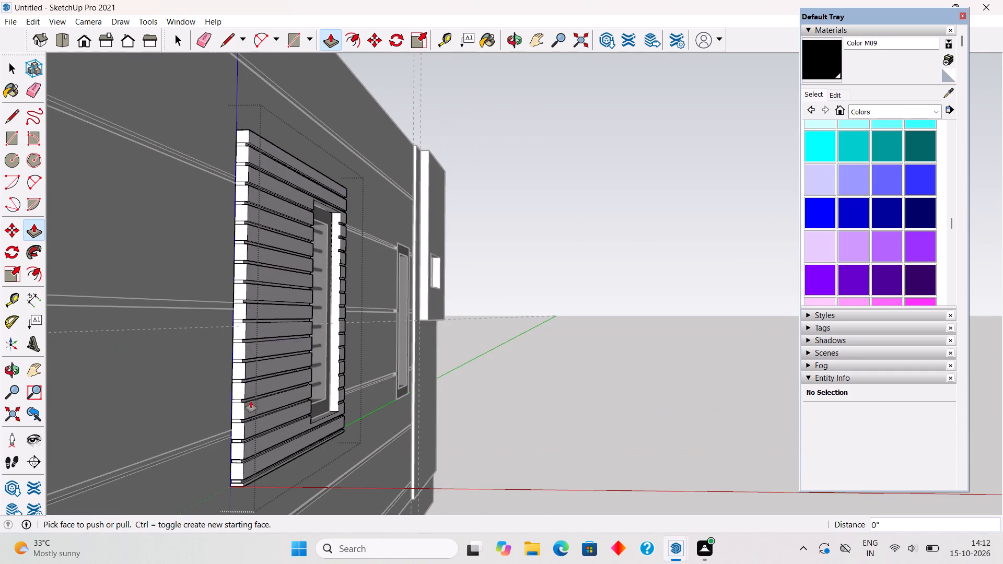
{"action": "scroll", "coordinate": [241, 446], "scroll_direction": "up", "scroll_amount": 15}
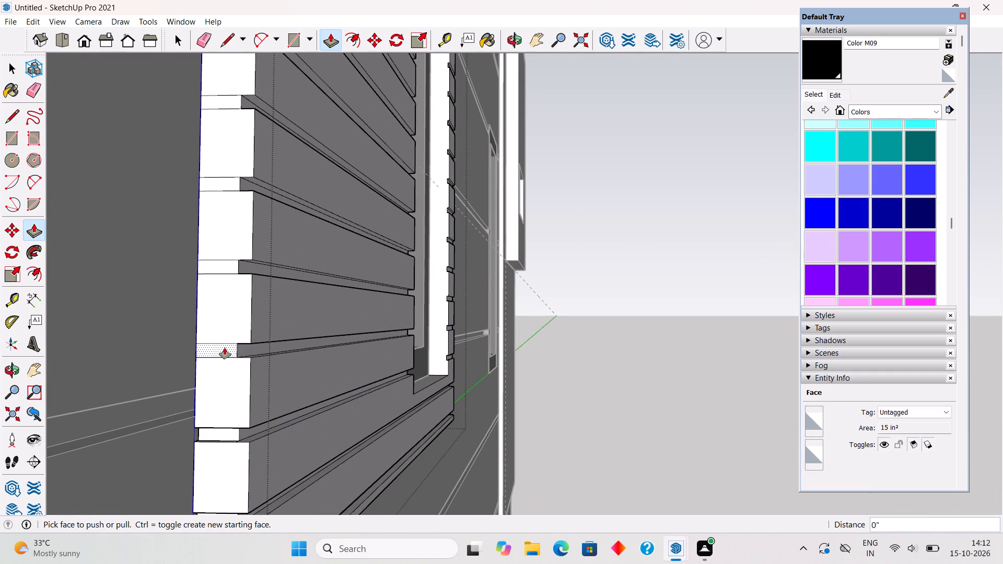
{"action": "double_click", "coordinate": [225, 348]}
{"action": "double_click", "coordinate": [223, 267]}
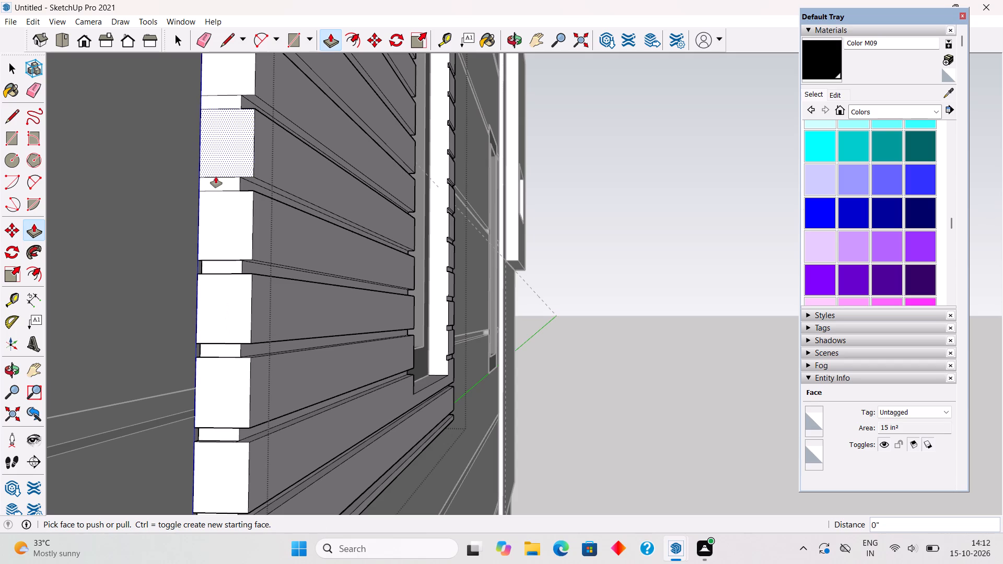
{"action": "double_click", "coordinate": [217, 186]}
Push the side-face strips of the seventh to tenth grooves from the bottom in by the same .3".
{"action": "scroll", "coordinate": [217, 186], "scroll_direction": "down", "scroll_amount": 11}
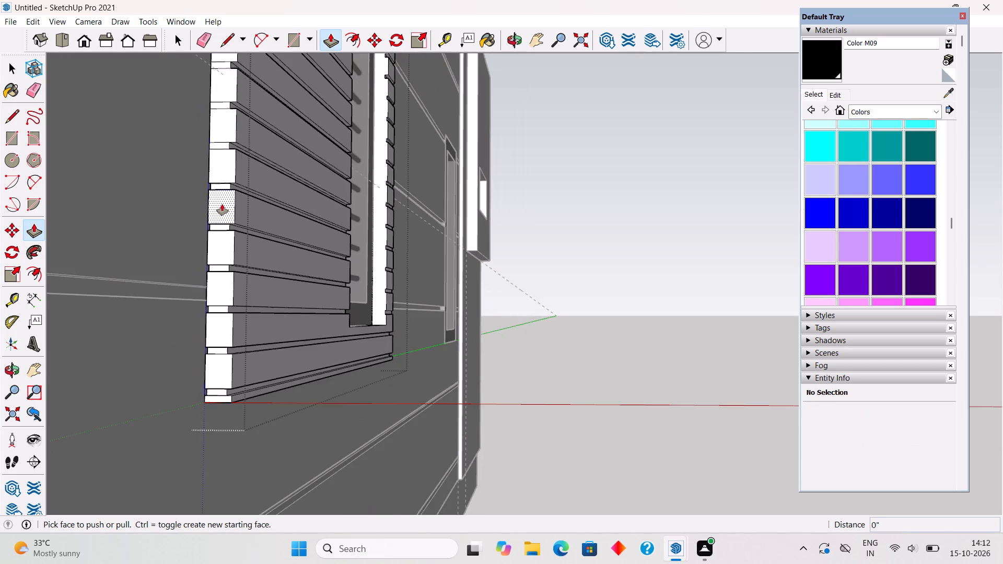
{"action": "scroll", "coordinate": [222, 204], "scroll_direction": "down", "scroll_amount": 18}
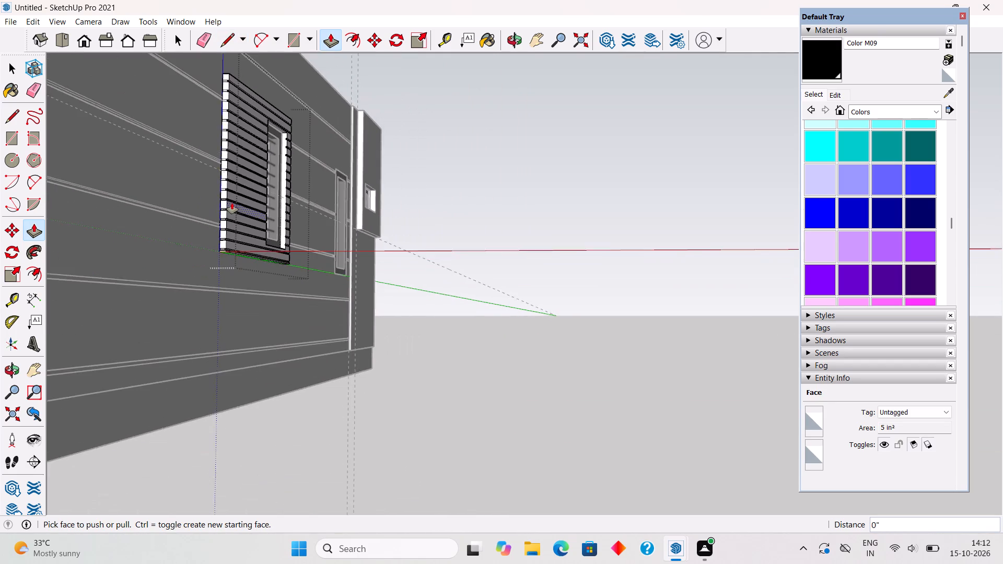
{"action": "scroll", "coordinate": [232, 71], "scroll_direction": "up", "scroll_amount": 12}
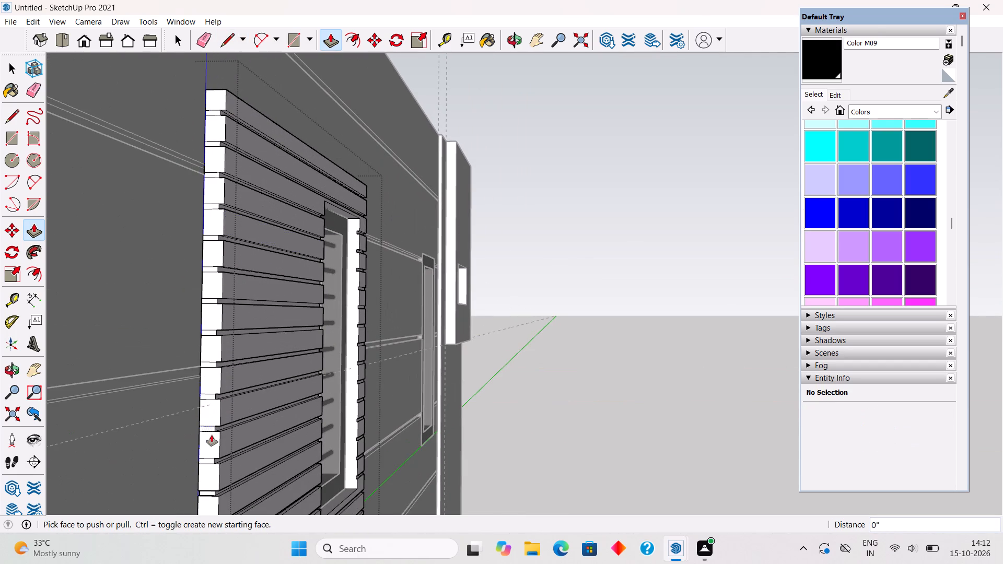
{"action": "left_click", "coordinate": [210, 460]}
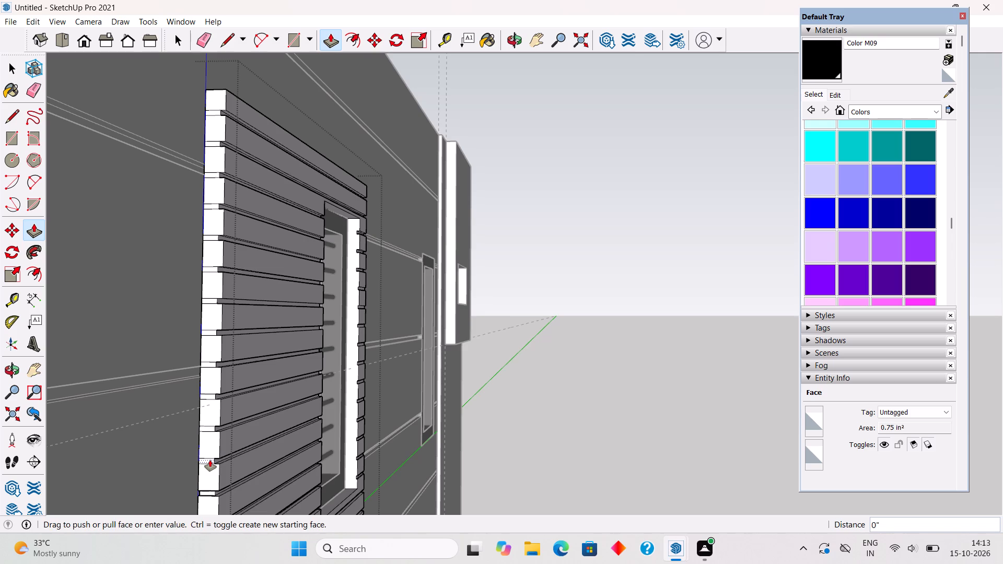
{"action": "left_click", "coordinate": [210, 460]}
{"action": "double_click", "coordinate": [210, 430]}
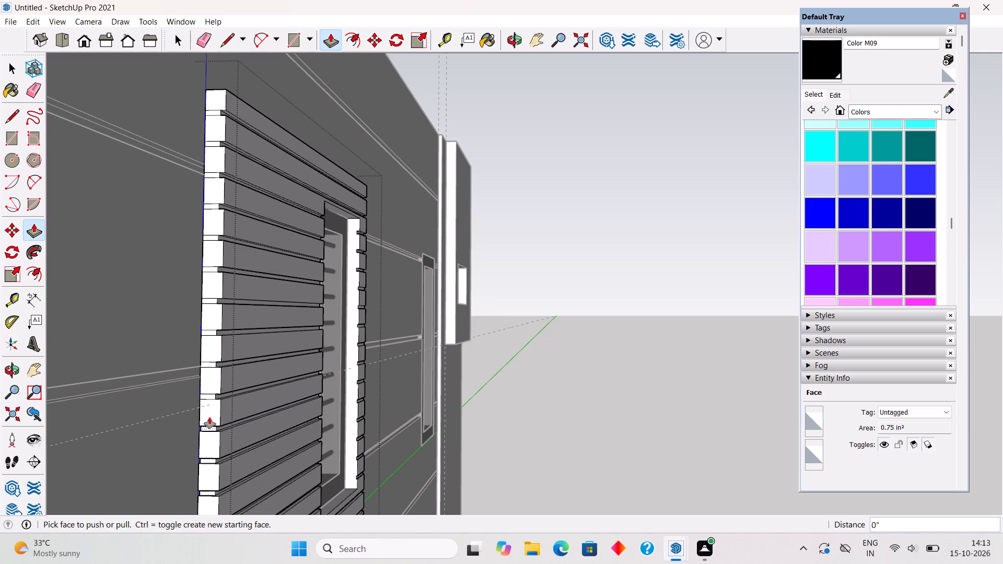
{"action": "double_click", "coordinate": [202, 398]}
{"action": "left_click", "coordinate": [205, 365]}
Push the side-face strips of the eleventh to fourteenth grooves from the bottom in by the same .3".
{"action": "left_click", "coordinate": [208, 331]}
{"action": "left_click", "coordinate": [208, 331]}
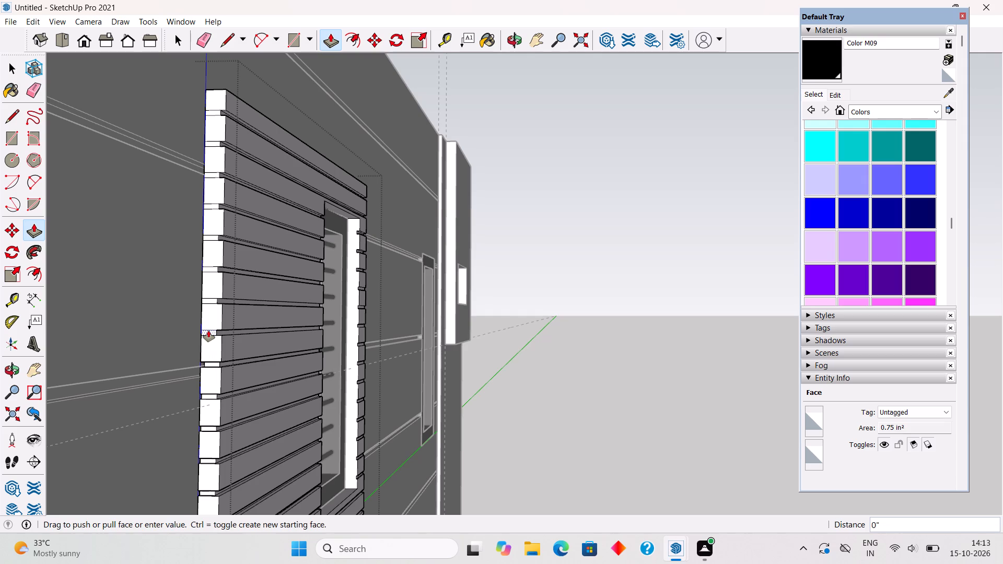
{"action": "double_click", "coordinate": [209, 302]}
{"action": "left_click", "coordinate": [211, 271]}
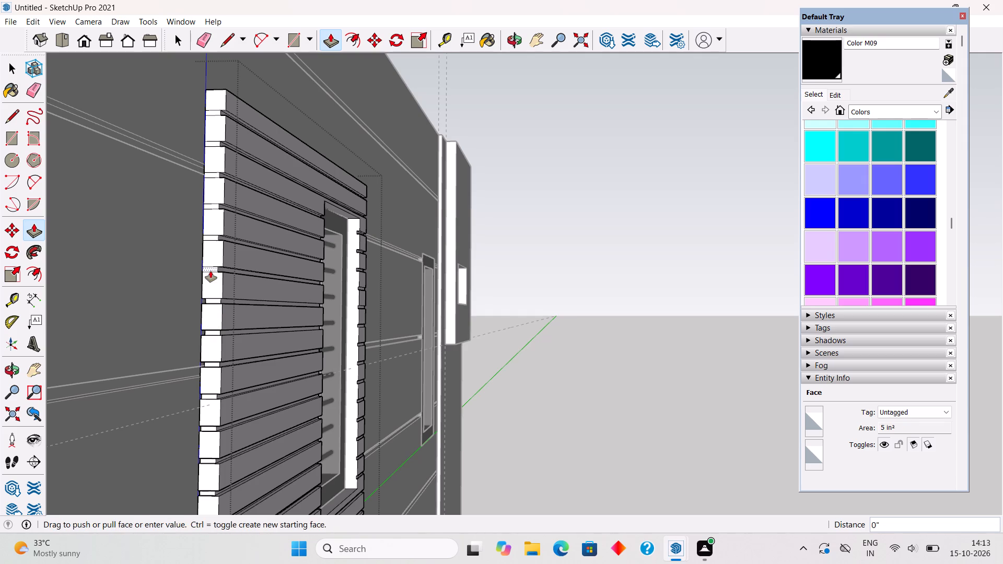
{"action": "left_click", "coordinate": [211, 271]}
{"action": "double_click", "coordinate": [213, 237]}
Push the side-face strips of the fifteenth to seventeenth grooves from the bottom in by the same .3".
{"action": "left_click", "coordinate": [213, 205]}
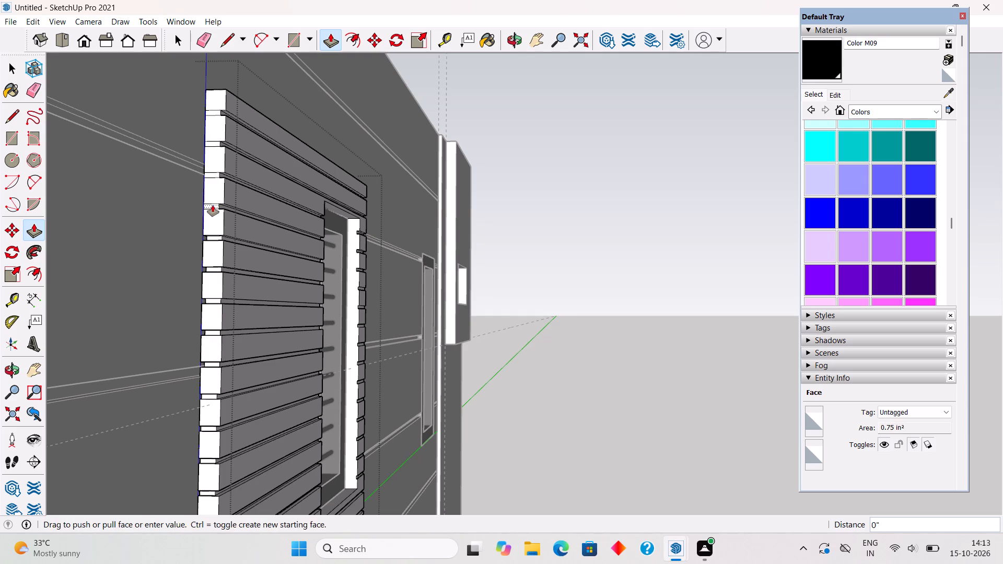
{"action": "left_click", "coordinate": [213, 205]}
{"action": "double_click", "coordinate": [213, 175]}
{"action": "double_click", "coordinate": [213, 145]}
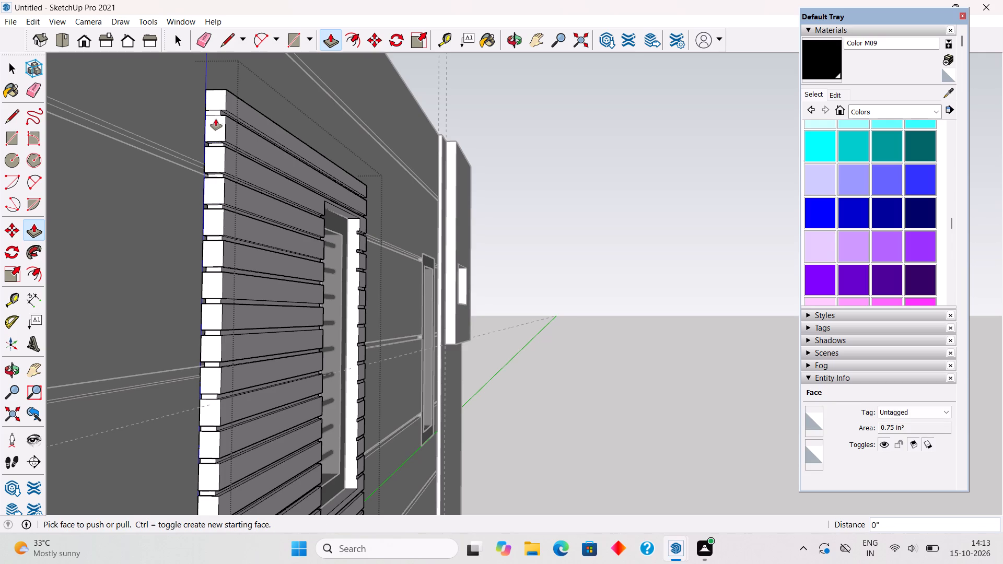
Push the side-face strip of the topmost groove in by the same .3".
{"action": "double_click", "coordinate": [216, 114]}
{"action": "scroll", "coordinate": [272, 228], "scroll_direction": "down", "scroll_amount": 9}
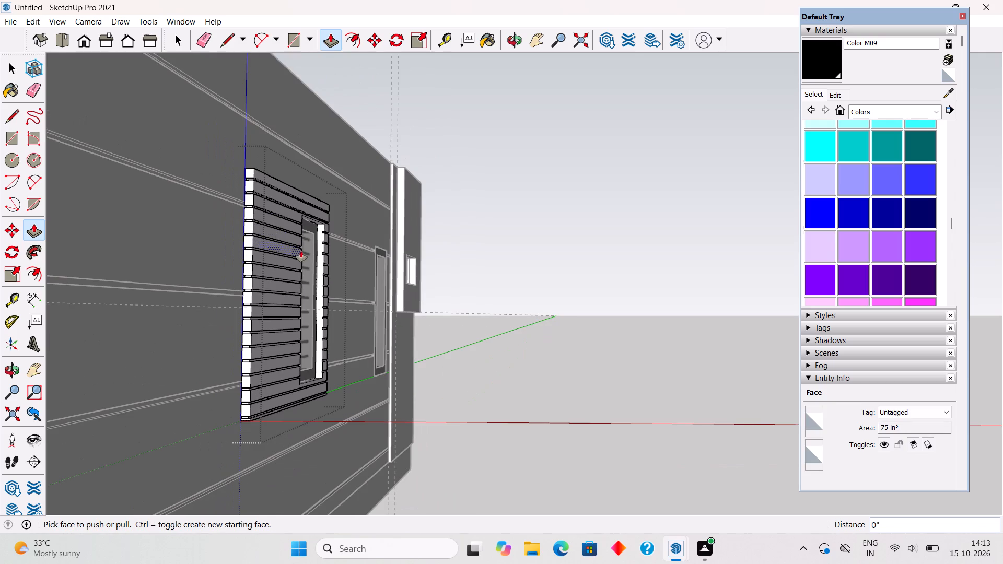
{"action": "key", "text": "space"}
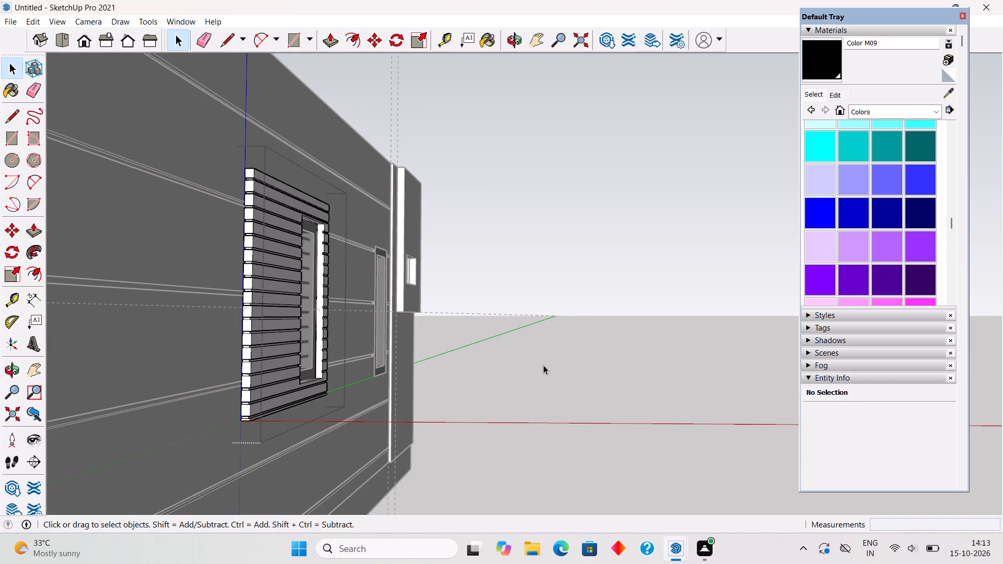
{"action": "left_click", "coordinate": [543, 365]}
Examine the grooved window panel and the whole facade from the front and from the side.
{"action": "middle_click_drag", "start_coordinate": [525, 386], "coordinate": [145, 385]}
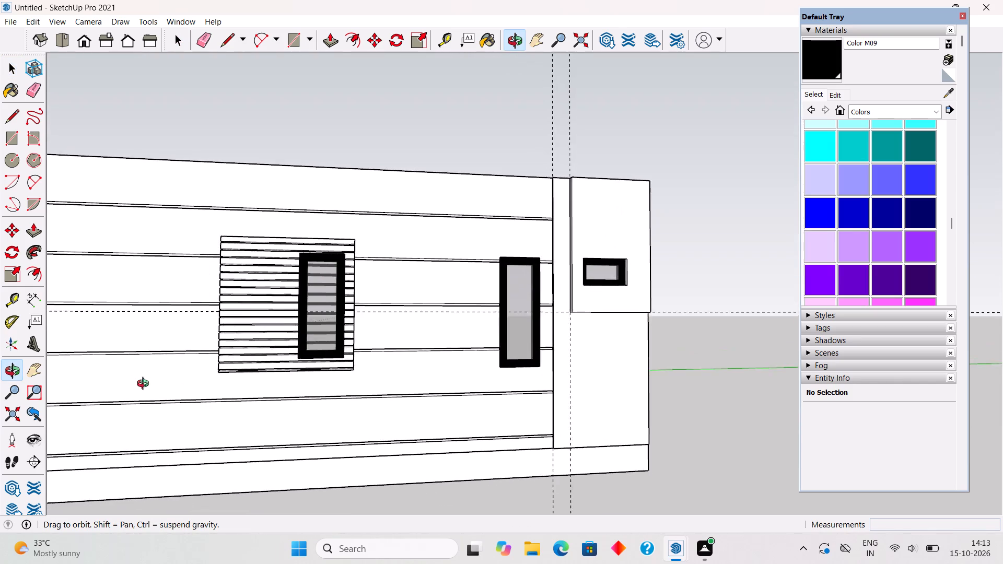
{"action": "middle_click_drag", "start_coordinate": [145, 385], "coordinate": [117, 382]}
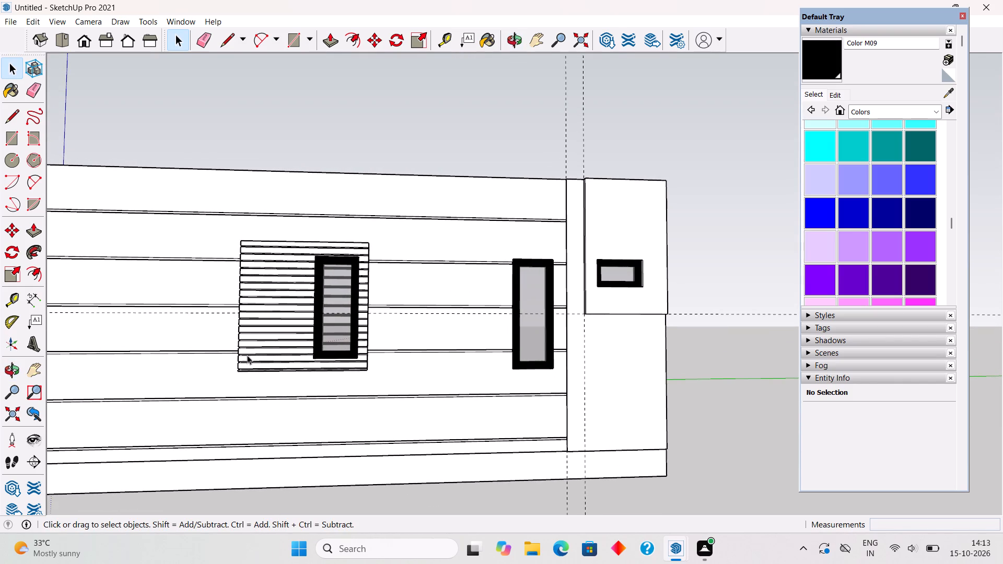
{"action": "middle_click_drag", "start_coordinate": [324, 391], "coordinate": [620, 429]}
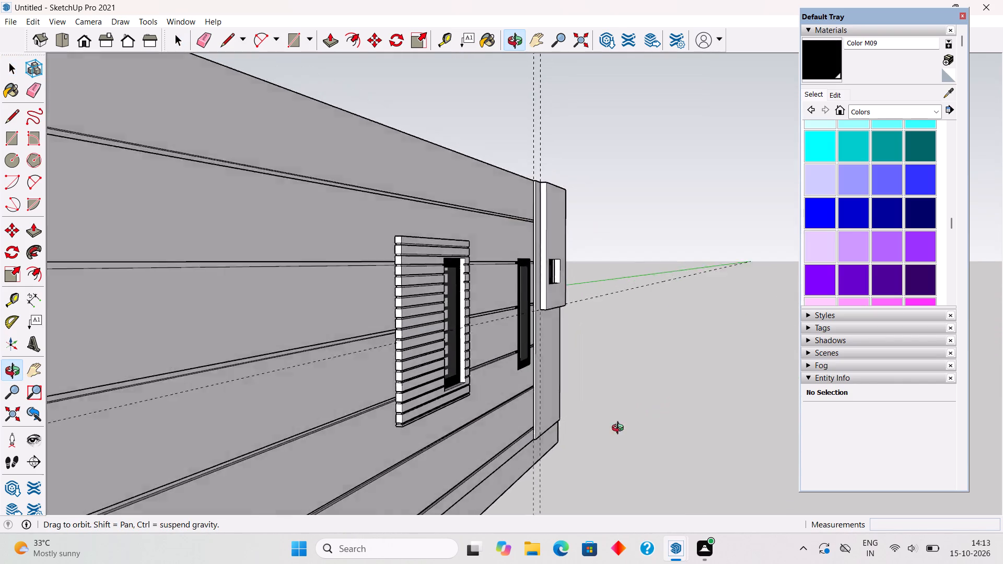
{"action": "middle_click_drag", "start_coordinate": [620, 429], "coordinate": [593, 438]}
{"action": "scroll", "coordinate": [561, 444], "scroll_direction": "down", "scroll_amount": 4}
{"action": "scroll", "coordinate": [545, 444], "scroll_direction": "up", "scroll_amount": 1}
{"action": "scroll", "coordinate": [535, 422], "scroll_direction": "down", "scroll_amount": 5}
{"action": "middle_click_drag", "start_coordinate": [578, 460], "coordinate": [337, 437]}
{"action": "scroll", "coordinate": [337, 437], "scroll_direction": "down", "scroll_amount": 4}
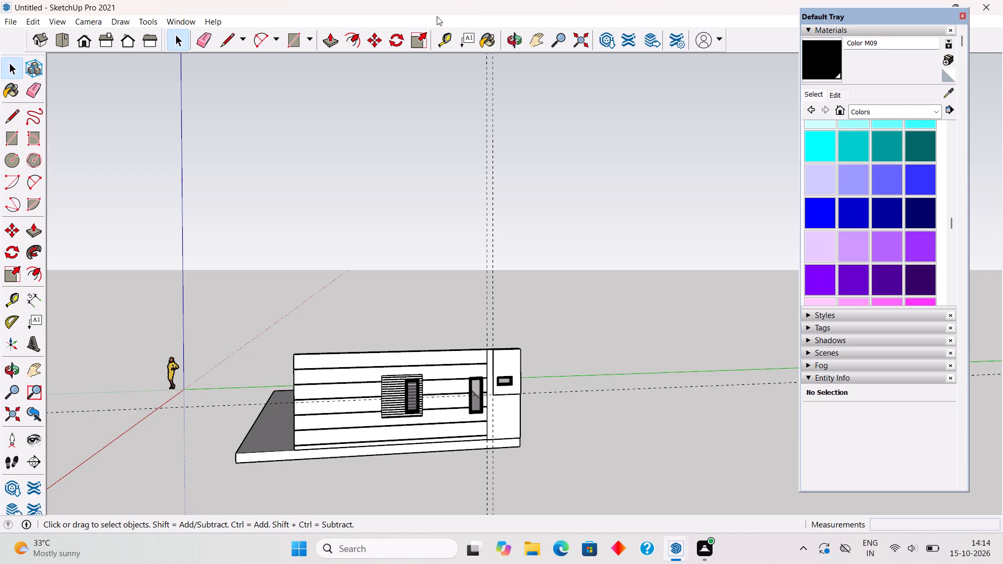
Place a vertical guide 4' out from the grooved wall's free end edge, over the open part of the slab.
{"action": "scroll", "coordinate": [338, 219], "scroll_direction": "down", "scroll_amount": 1}
{"action": "middle_click_drag", "start_coordinate": [317, 419], "coordinate": [426, 416]}
{"action": "scroll", "coordinate": [332, 414], "scroll_direction": "up", "scroll_amount": 9}
{"action": "key", "text": "t"}
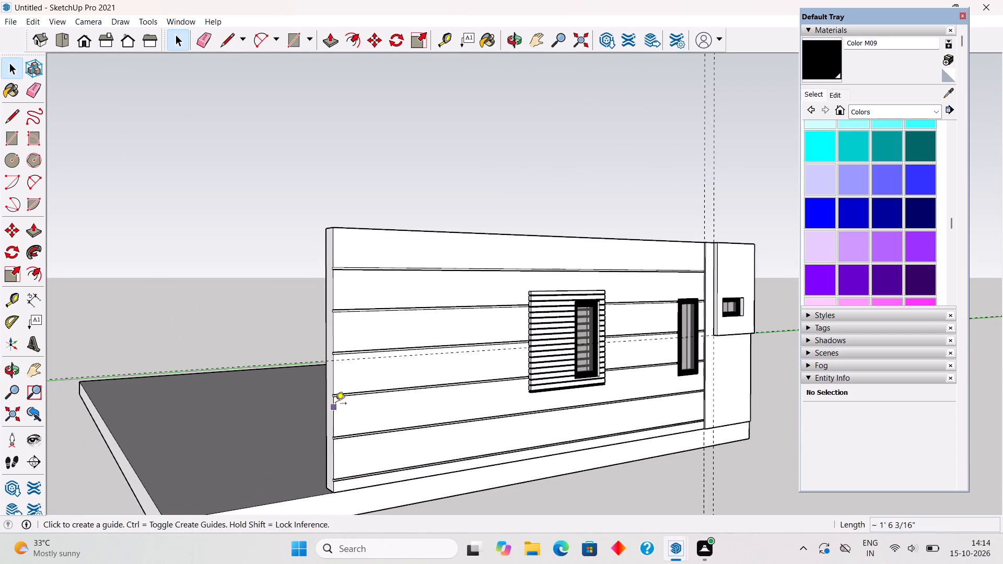
{"action": "scroll", "coordinate": [334, 346], "scroll_direction": "up", "scroll_amount": 6}
{"action": "left_click", "coordinate": [334, 343]}
{"action": "scroll", "coordinate": [301, 352], "scroll_direction": "down", "scroll_amount": 11}
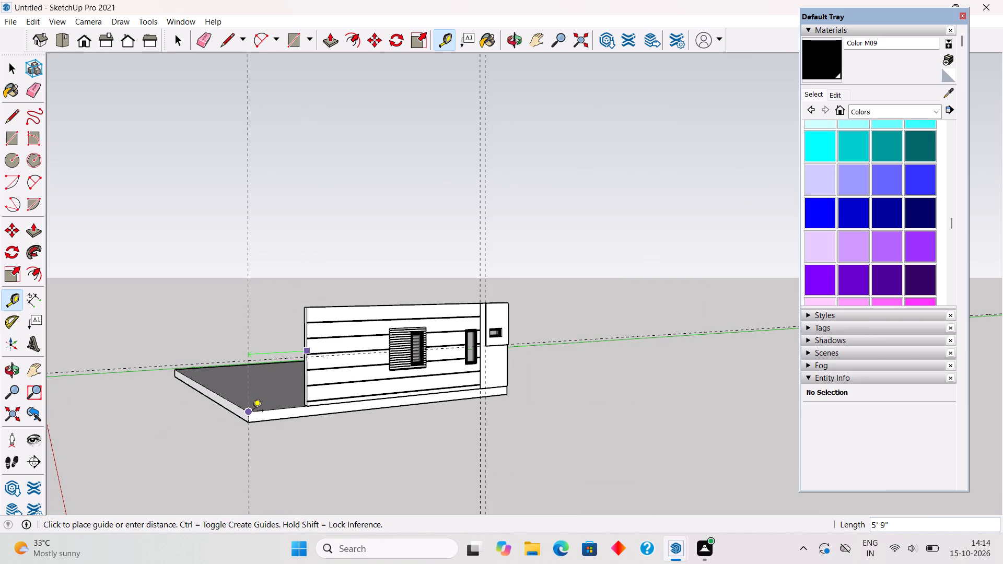
{"action": "type", "text": "4'"}
{"action": "key", "text": "Return"}
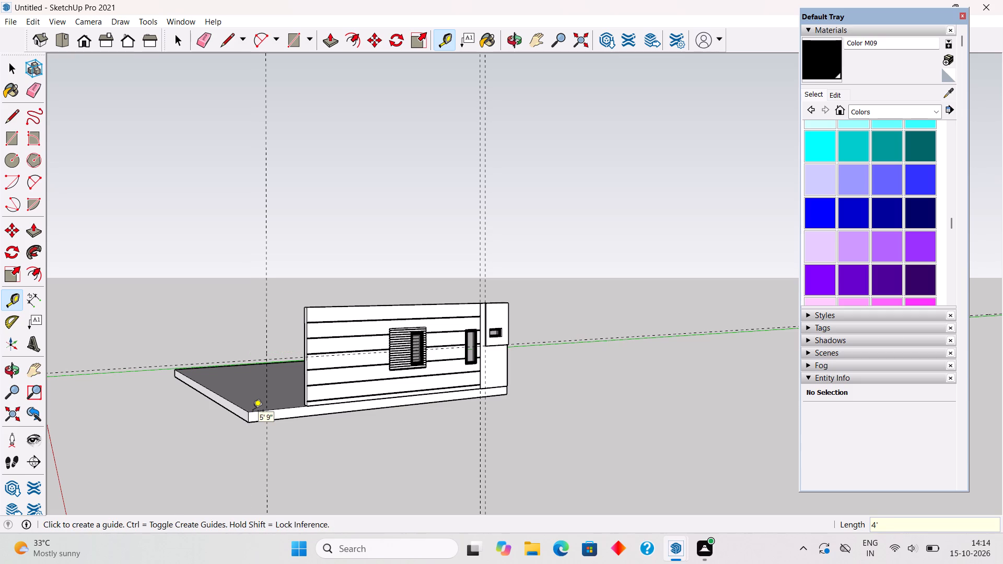
{"action": "key", "text": "space"}
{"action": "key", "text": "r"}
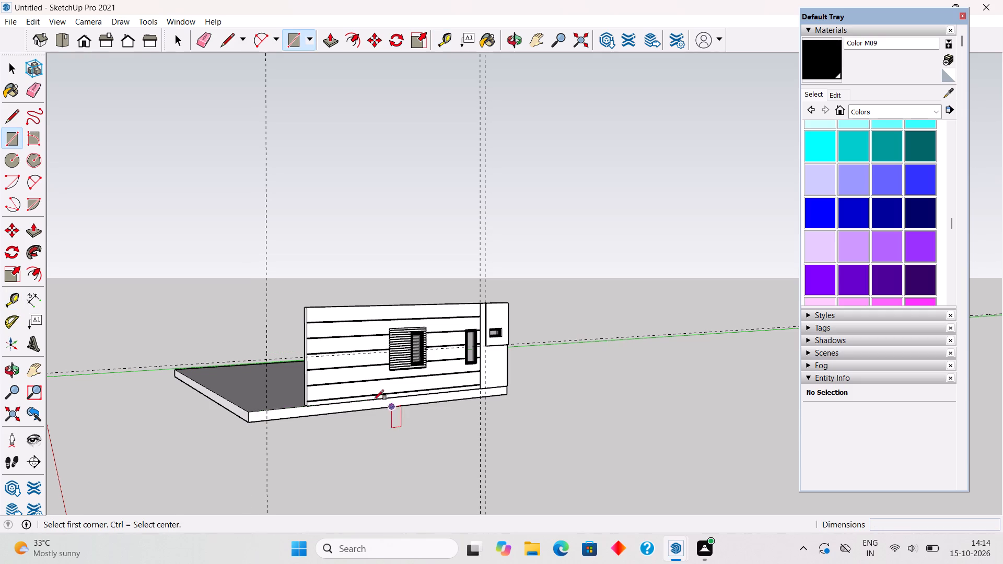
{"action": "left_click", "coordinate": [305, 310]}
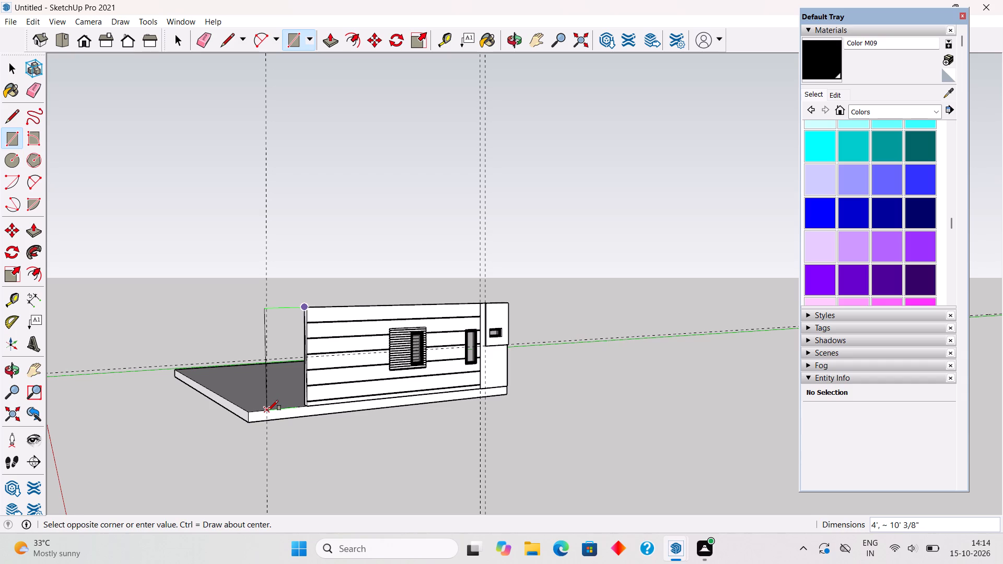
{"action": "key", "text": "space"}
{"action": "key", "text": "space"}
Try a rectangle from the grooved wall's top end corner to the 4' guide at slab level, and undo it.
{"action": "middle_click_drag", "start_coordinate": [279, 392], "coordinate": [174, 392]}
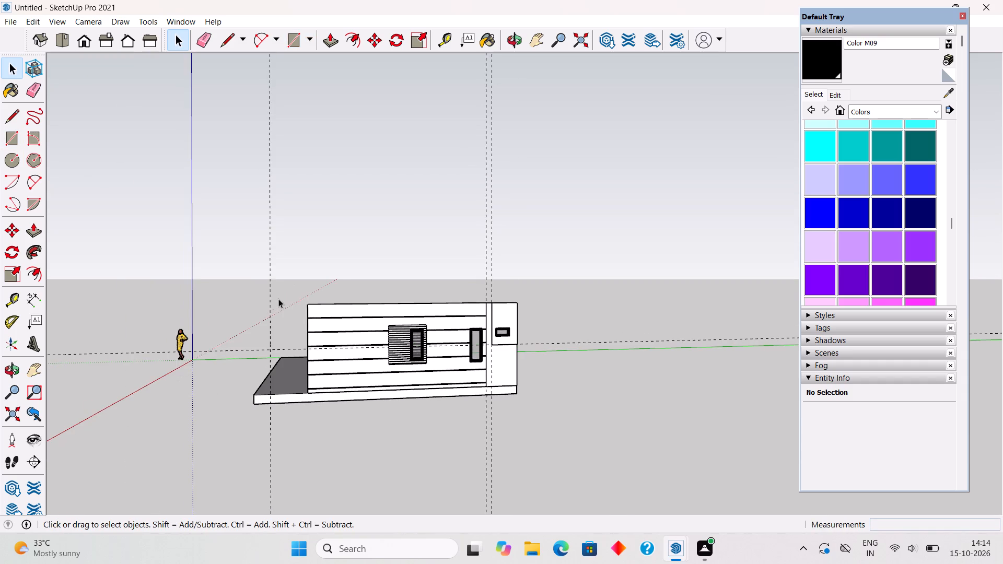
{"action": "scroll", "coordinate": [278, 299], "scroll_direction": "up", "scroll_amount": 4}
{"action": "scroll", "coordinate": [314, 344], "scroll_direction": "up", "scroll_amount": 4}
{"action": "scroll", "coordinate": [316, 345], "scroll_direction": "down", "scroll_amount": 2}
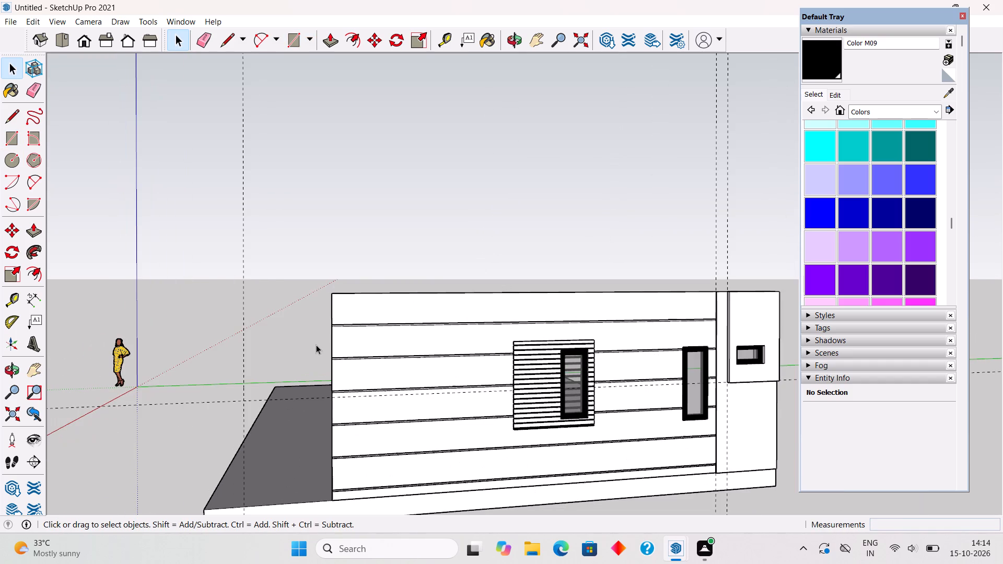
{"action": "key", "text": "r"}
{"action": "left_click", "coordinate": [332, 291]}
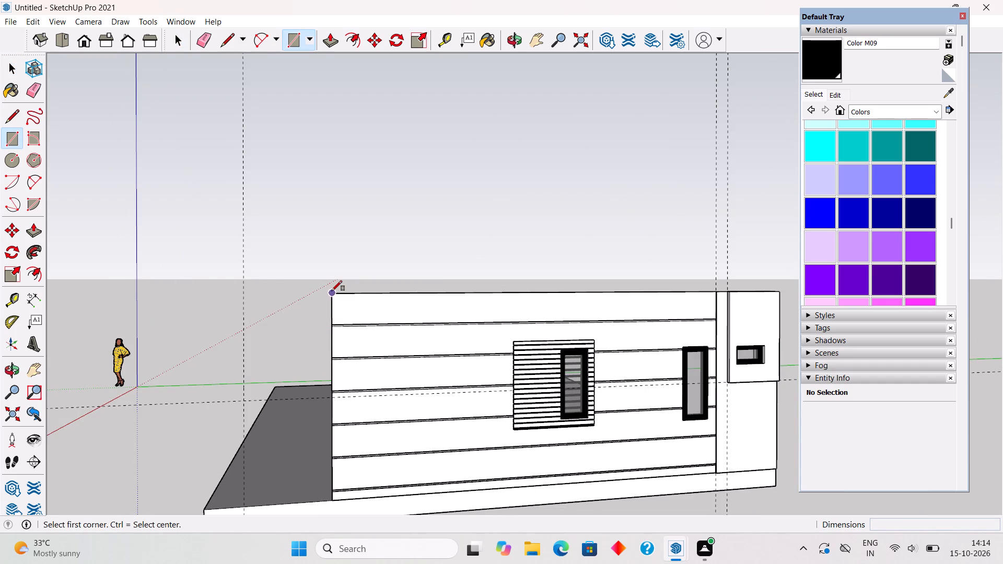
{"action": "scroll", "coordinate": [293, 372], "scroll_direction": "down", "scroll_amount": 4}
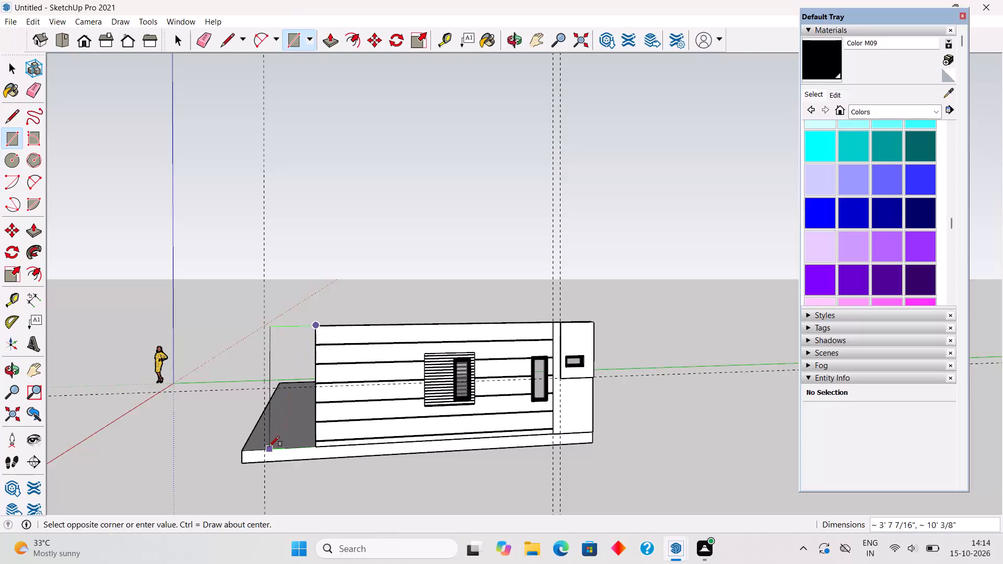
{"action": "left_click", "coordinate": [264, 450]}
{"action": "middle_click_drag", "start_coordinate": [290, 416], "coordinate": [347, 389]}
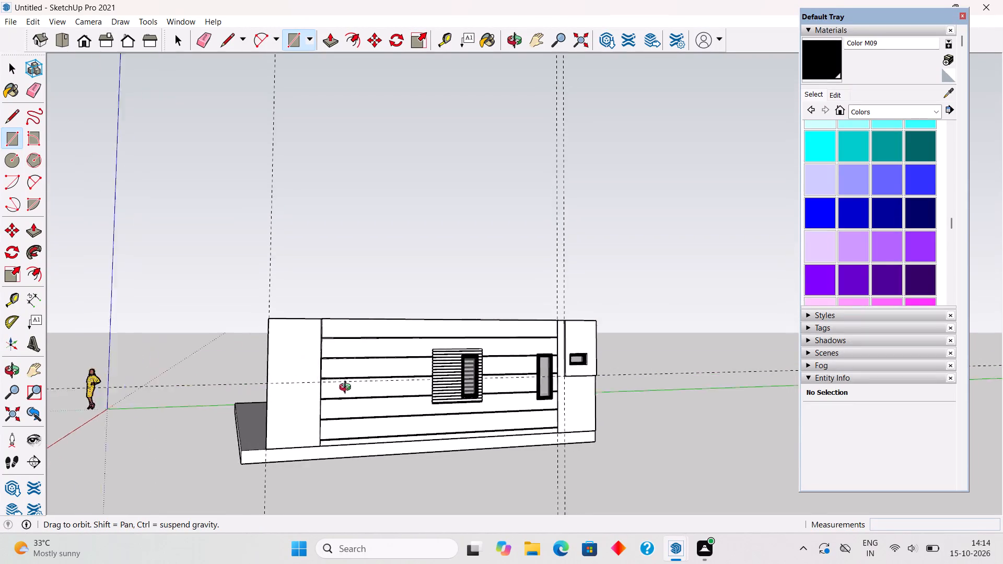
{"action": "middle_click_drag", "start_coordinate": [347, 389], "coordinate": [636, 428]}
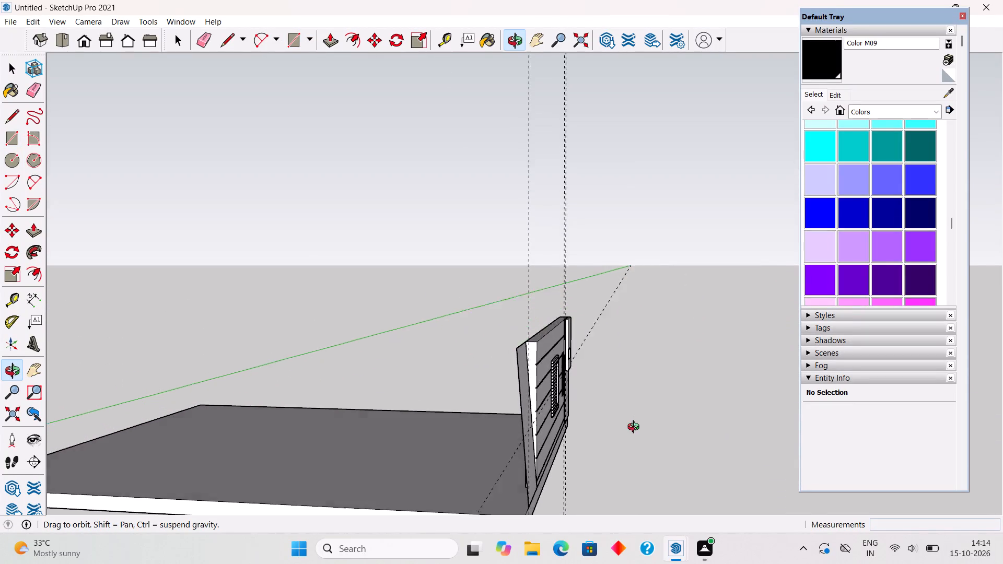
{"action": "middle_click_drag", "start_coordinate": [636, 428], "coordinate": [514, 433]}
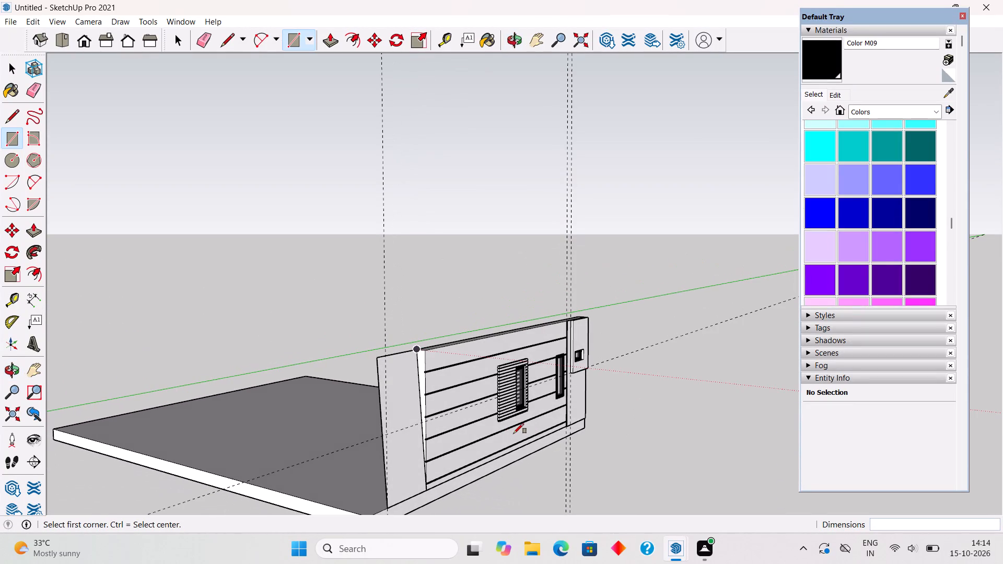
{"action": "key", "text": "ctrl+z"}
Draw a 10' by 4' upright rectangle from the grooved wall's top end corner down to the guide at slab level.
{"action": "scroll", "coordinate": [433, 369], "scroll_direction": "up", "scroll_amount": 3}
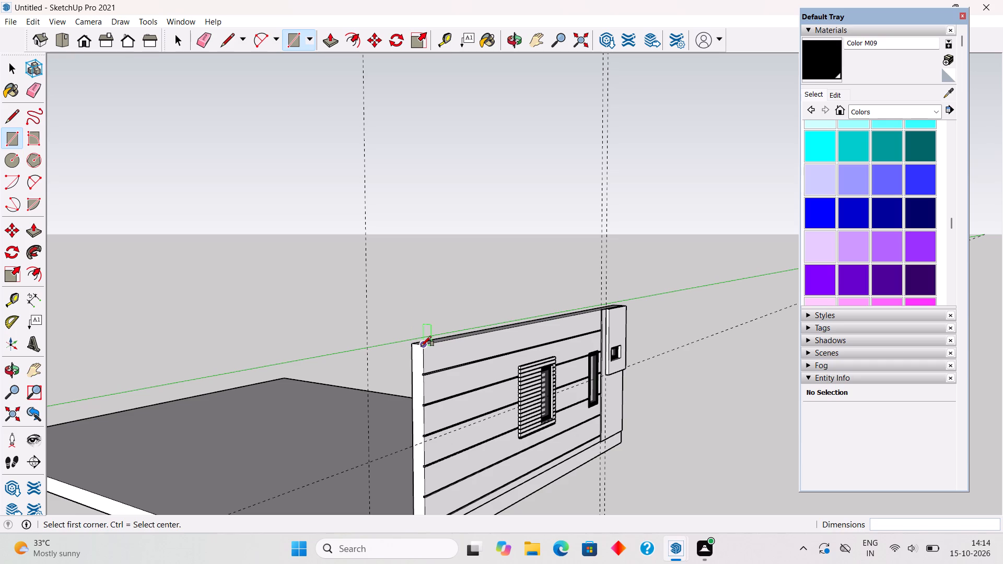
{"action": "left_click", "coordinate": [421, 346]}
{"action": "scroll", "coordinate": [392, 408], "scroll_direction": "down", "scroll_amount": 9}
{"action": "scroll", "coordinate": [387, 443], "scroll_direction": "up", "scroll_amount": 3}
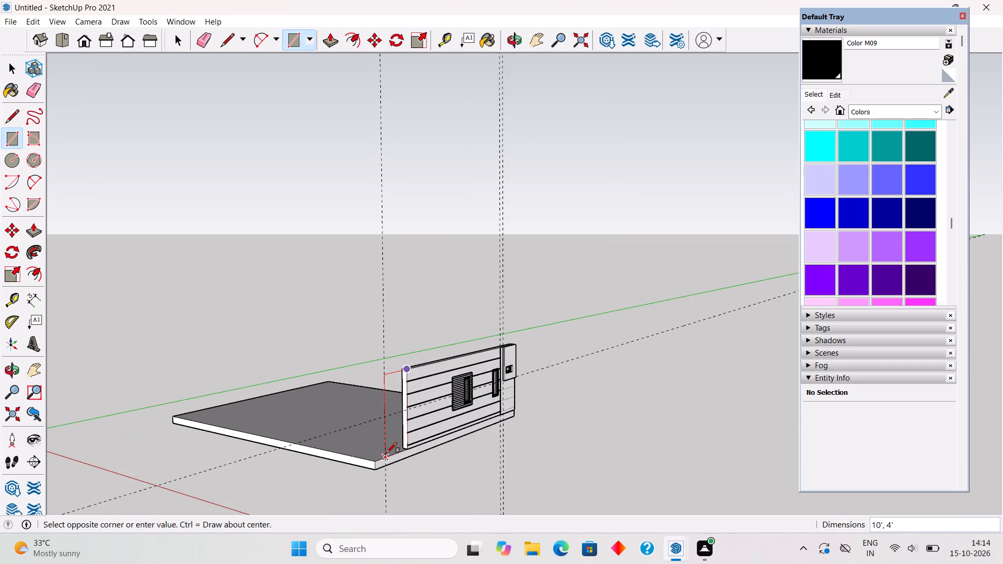
{"action": "left_click", "coordinate": [387, 453]}
{"action": "key", "text": "space"}
Pull the new 10' by 4' face 6" inward to give the wall extension thickness.
{"action": "middle_click_drag", "start_coordinate": [396, 447], "coordinate": [436, 446]}
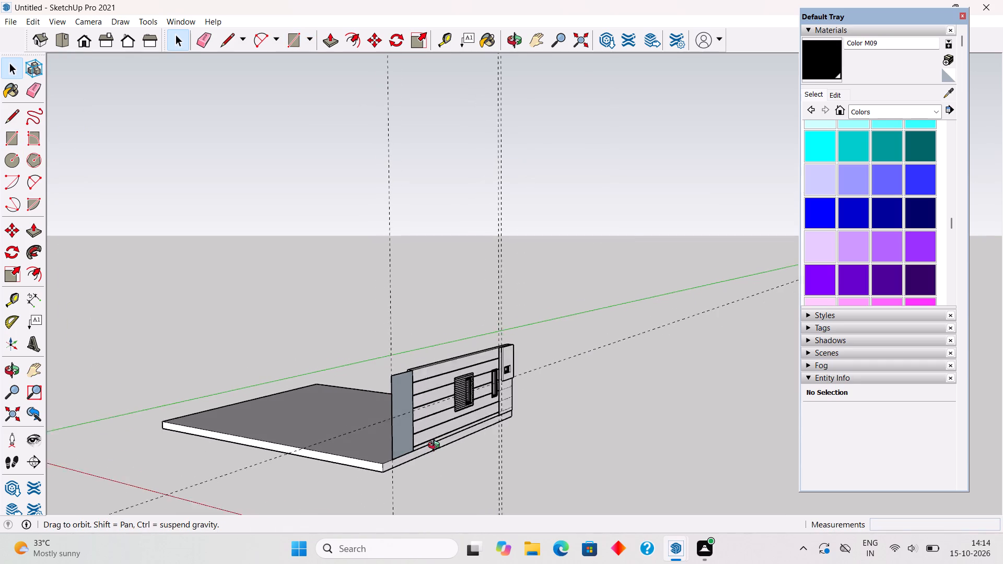
{"action": "middle_click_drag", "start_coordinate": [436, 446], "coordinate": [680, 417]}
{"action": "key", "text": "p"}
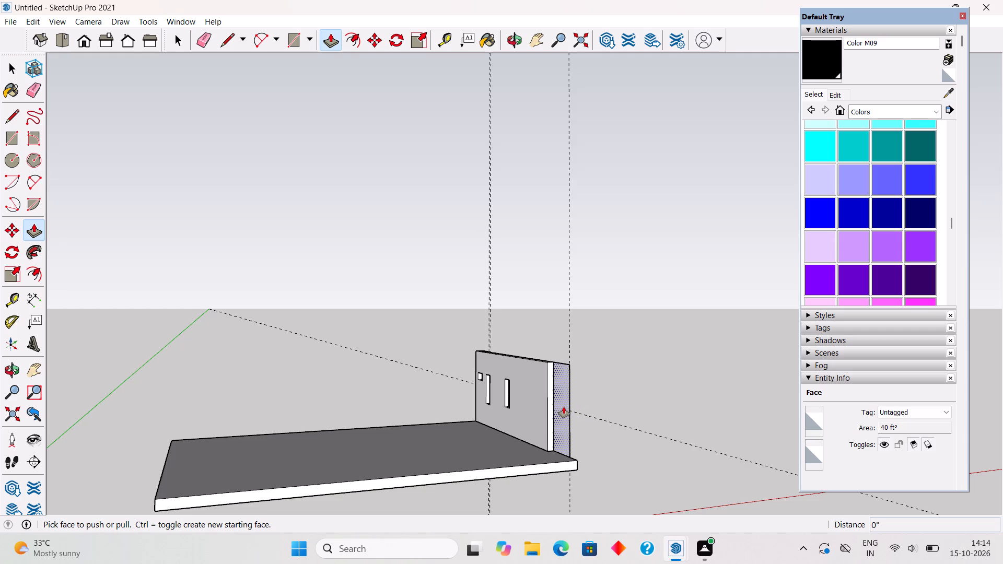
{"action": "left_click", "coordinate": [564, 407]}
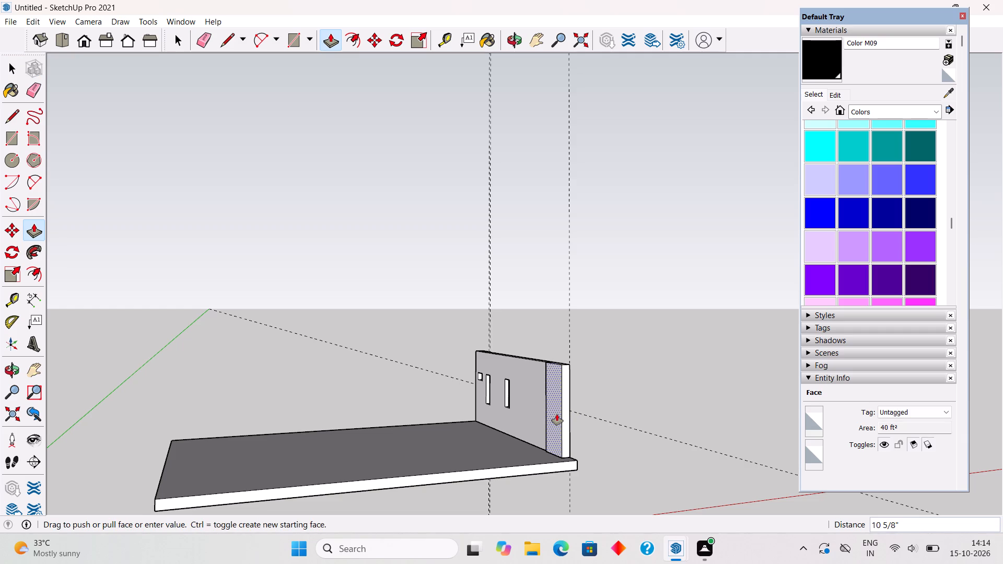
{"action": "type", "text": "6\""}
{"action": "key", "text": "Return"}
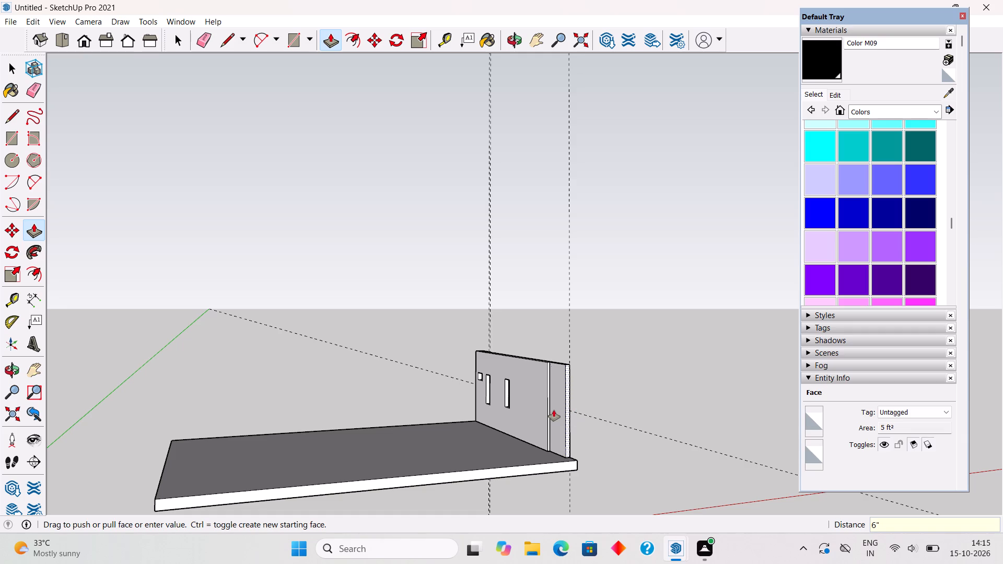
Extend the wall extension's inner face about 3 3/16" to align with the main wall's inner face.
{"action": "left_click", "coordinate": [554, 410]}
{"action": "left_click", "coordinate": [542, 382]}
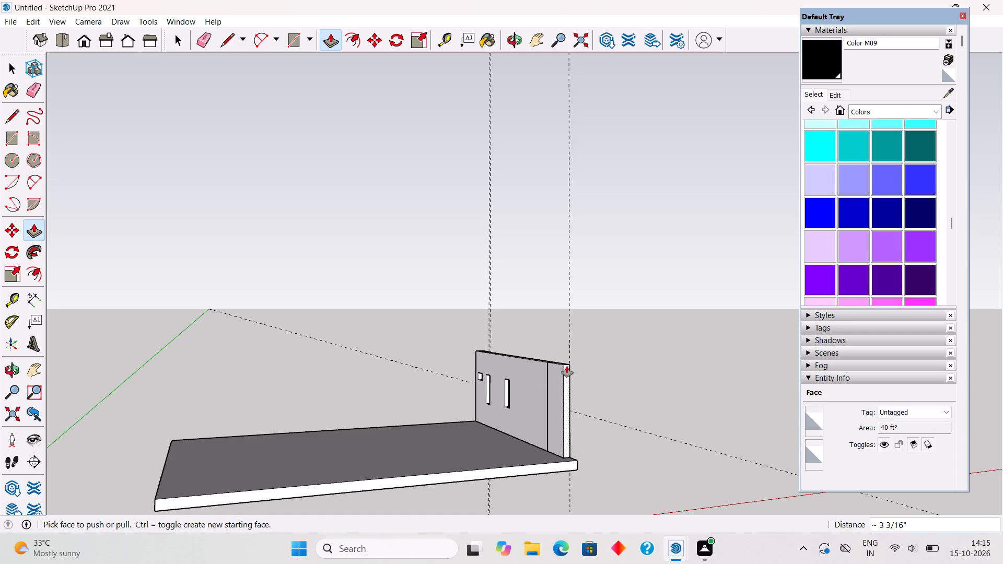
{"action": "key", "text": "n"}
{"action": "key", "text": "space"}
{"action": "left_click", "coordinate": [606, 367]}
Select all the connected geometry of the 4' wall extension and make it a group.
{"action": "middle_click_drag", "start_coordinate": [601, 396], "coordinate": [182, 402]}
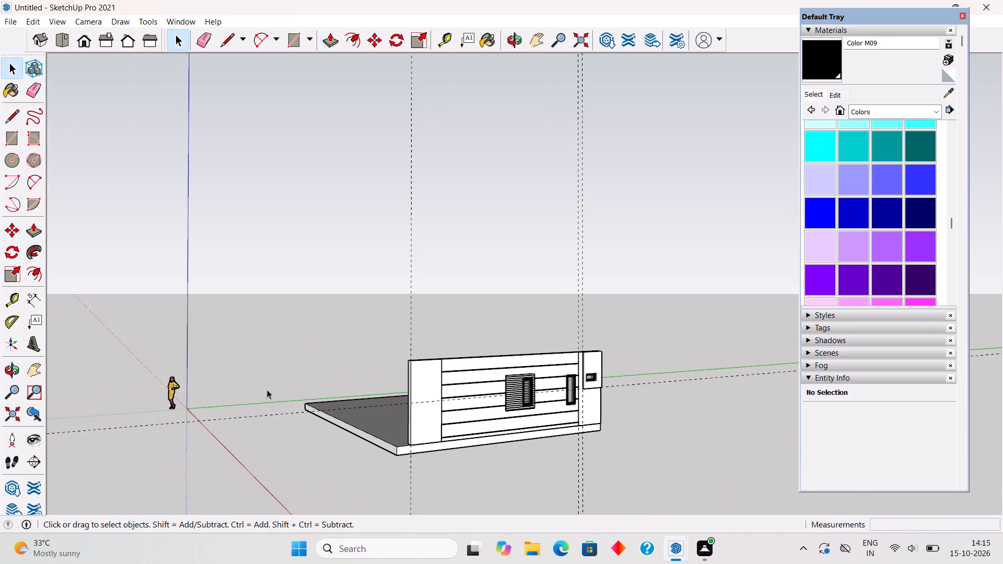
{"action": "middle_click_drag", "start_coordinate": [396, 444], "coordinate": [284, 453]}
{"action": "triple_click", "coordinate": [400, 398]}
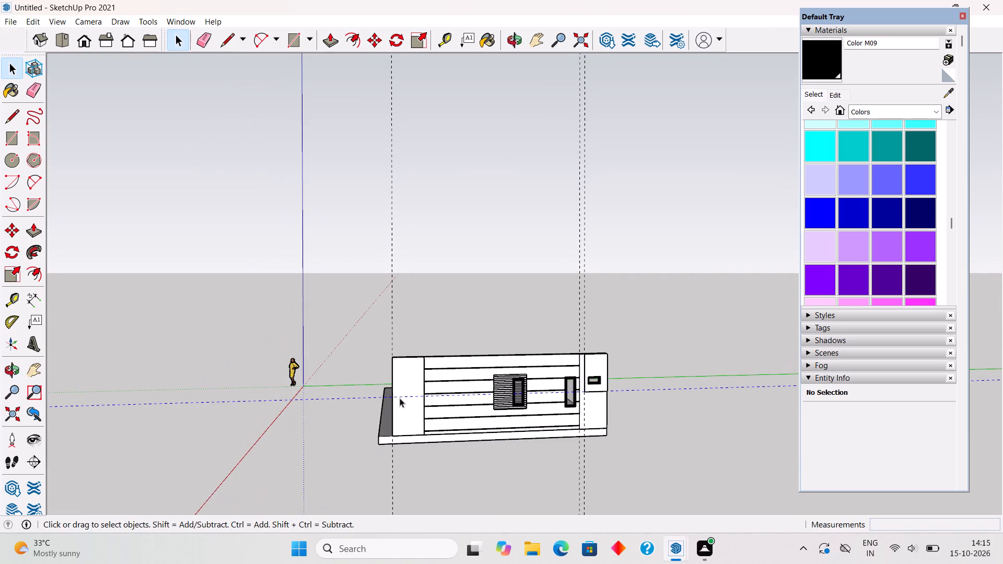
{"action": "triple_click", "coordinate": [408, 409]}
{"action": "right_click", "coordinate": [409, 409]}
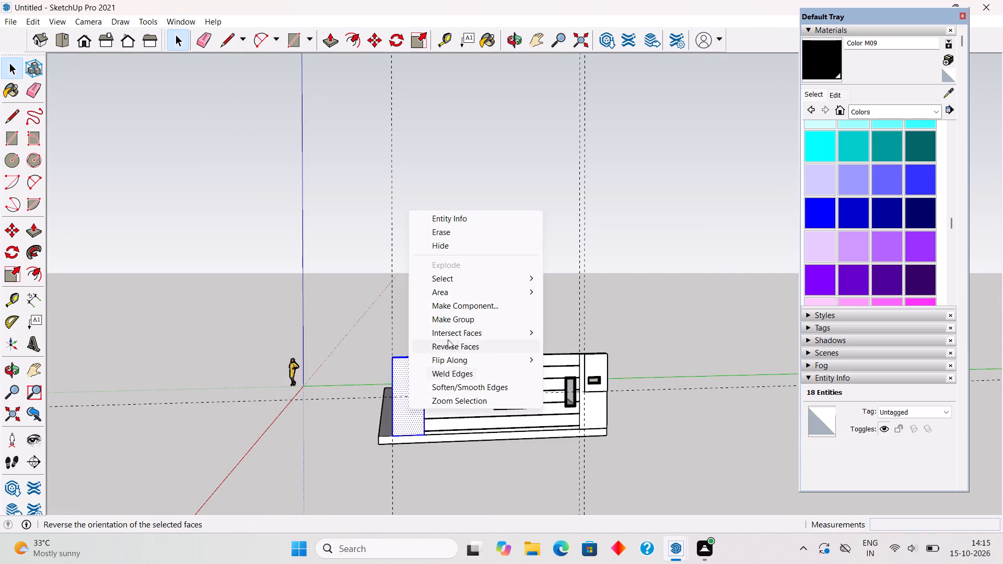
{"action": "left_click", "coordinate": [457, 319]}
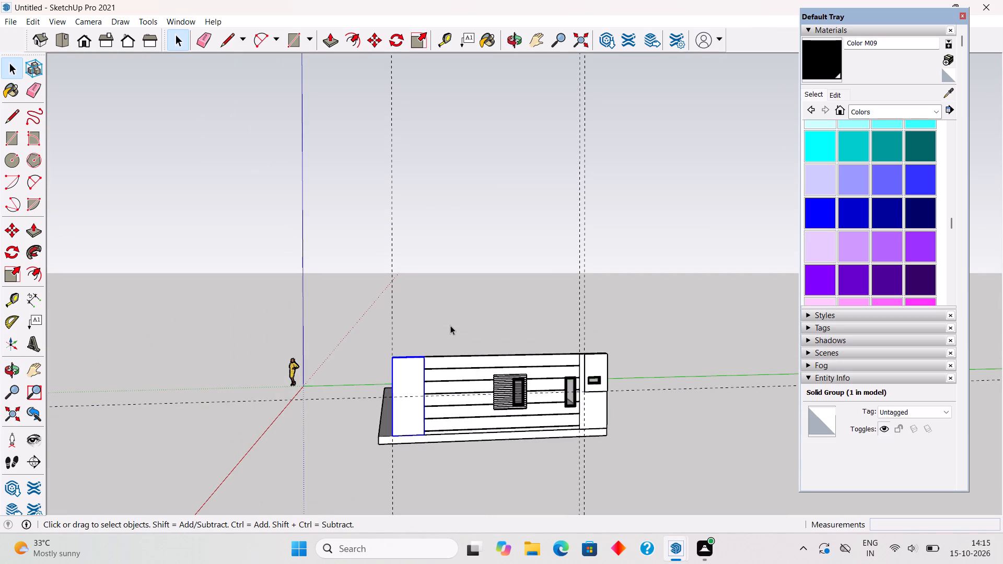
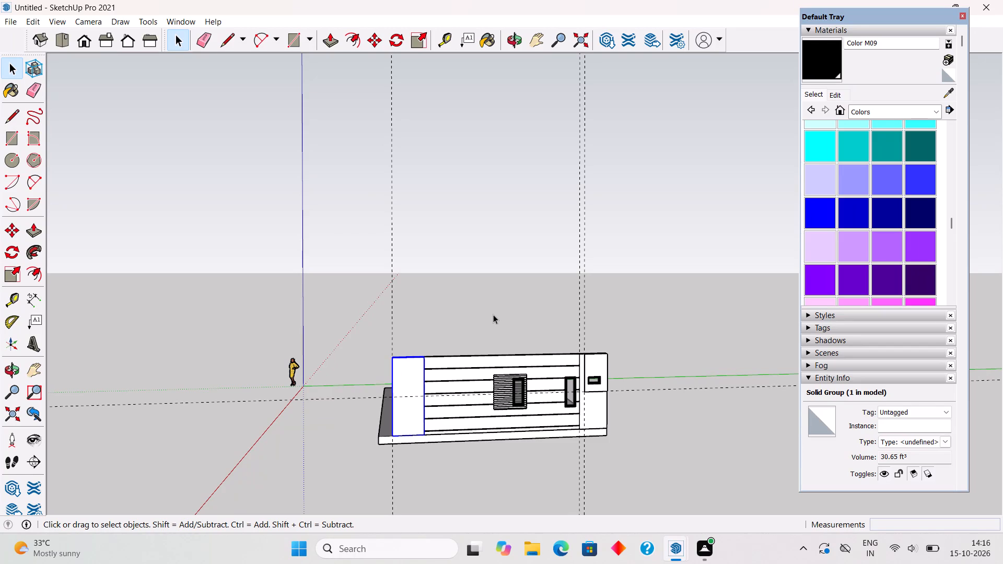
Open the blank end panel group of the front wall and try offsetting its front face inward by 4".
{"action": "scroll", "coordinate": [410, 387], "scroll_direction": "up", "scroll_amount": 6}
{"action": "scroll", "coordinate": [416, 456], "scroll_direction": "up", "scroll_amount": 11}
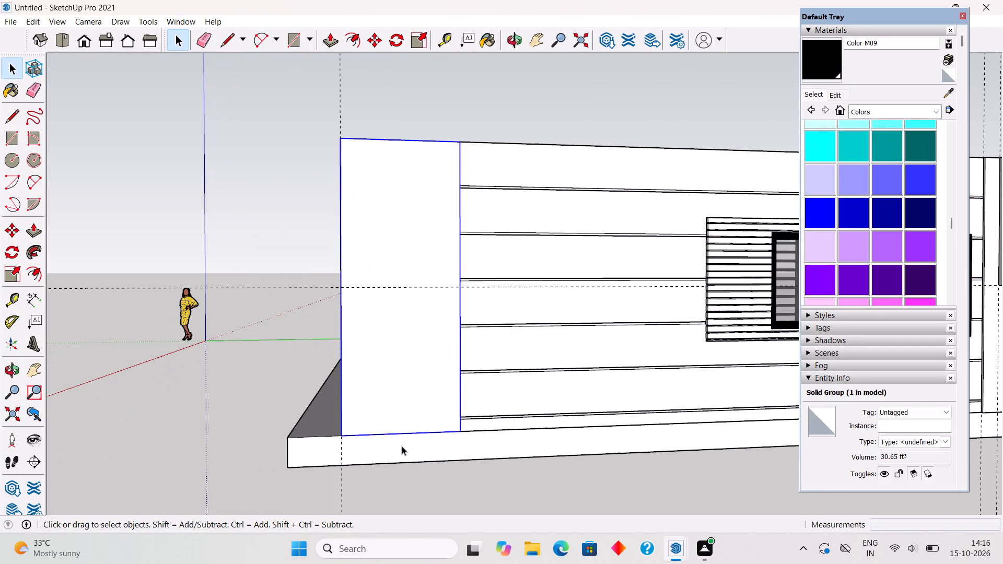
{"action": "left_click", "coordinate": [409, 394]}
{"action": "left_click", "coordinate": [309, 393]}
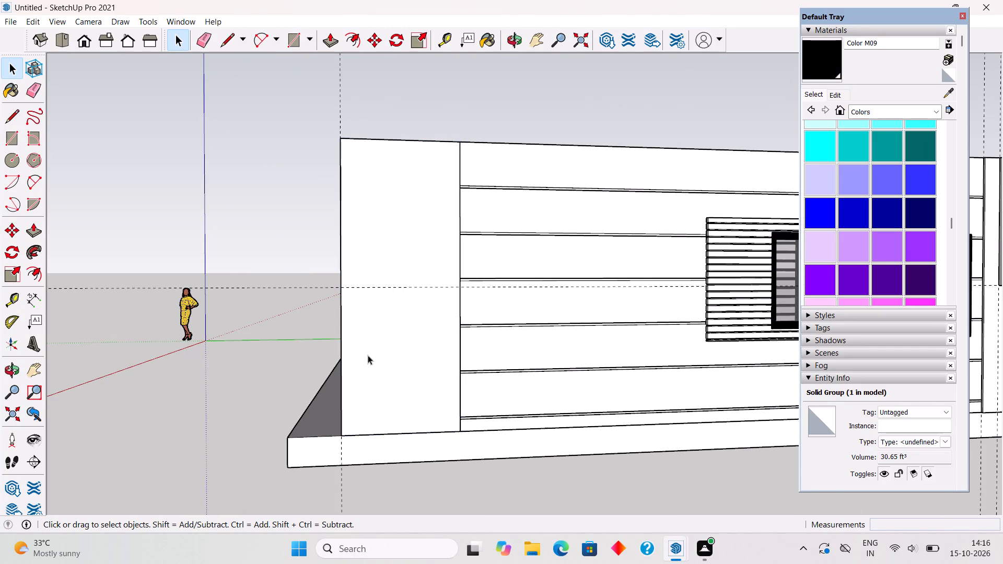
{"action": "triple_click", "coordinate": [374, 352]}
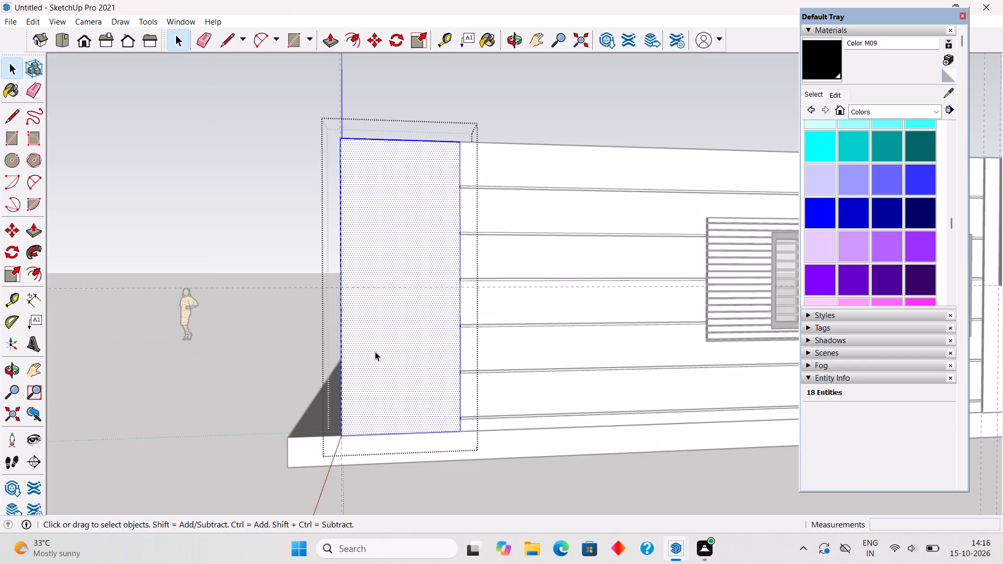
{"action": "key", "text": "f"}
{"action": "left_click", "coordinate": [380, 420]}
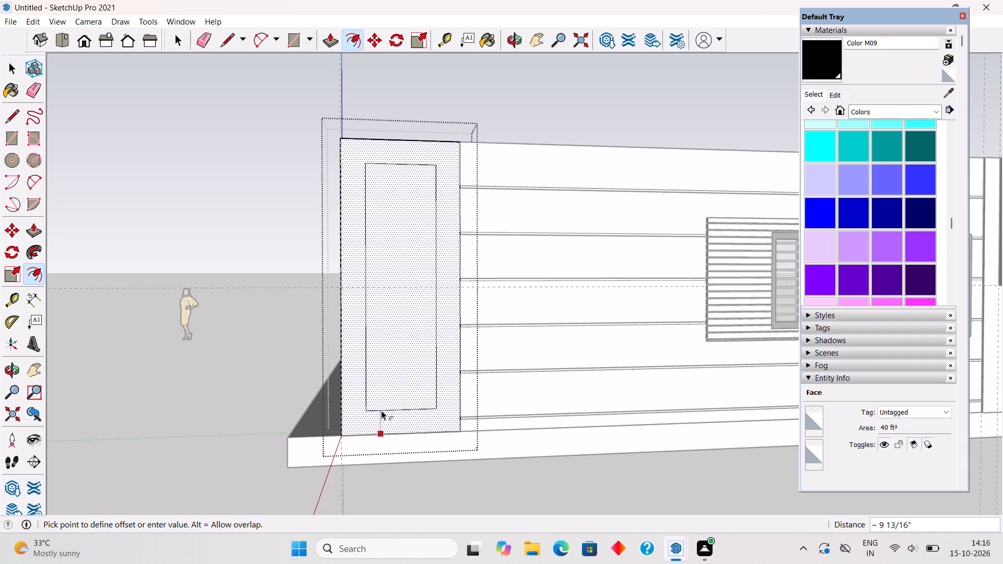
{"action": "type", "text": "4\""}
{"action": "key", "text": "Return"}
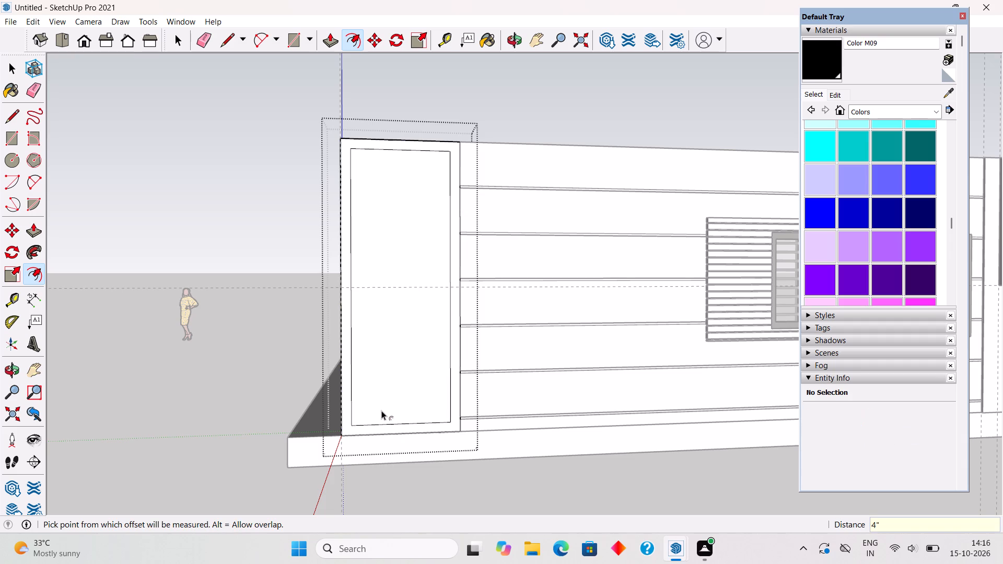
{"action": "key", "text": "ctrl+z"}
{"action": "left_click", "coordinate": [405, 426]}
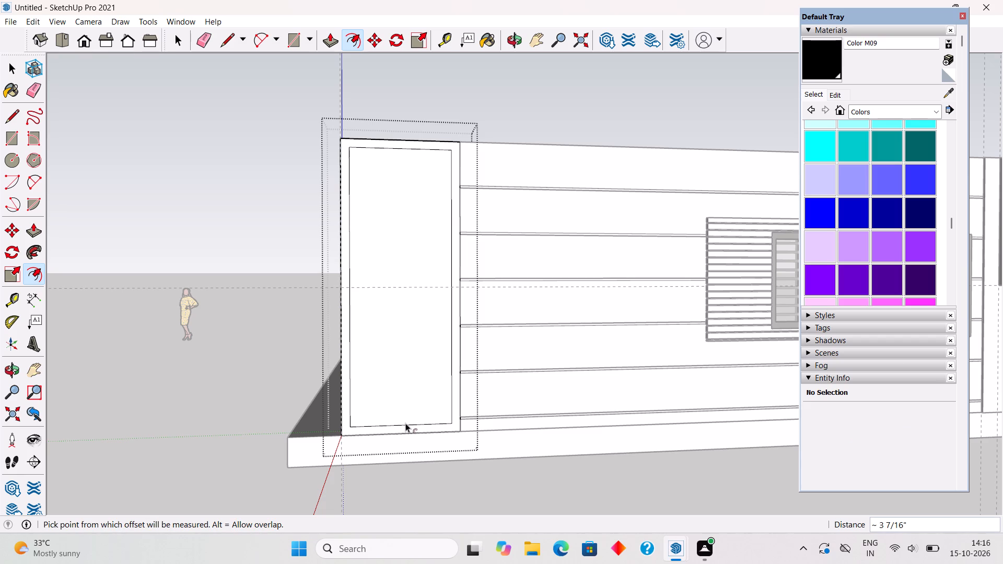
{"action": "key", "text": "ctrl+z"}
Offset the end panel's front face outline inward by 7".
{"action": "left_click", "coordinate": [412, 428]}
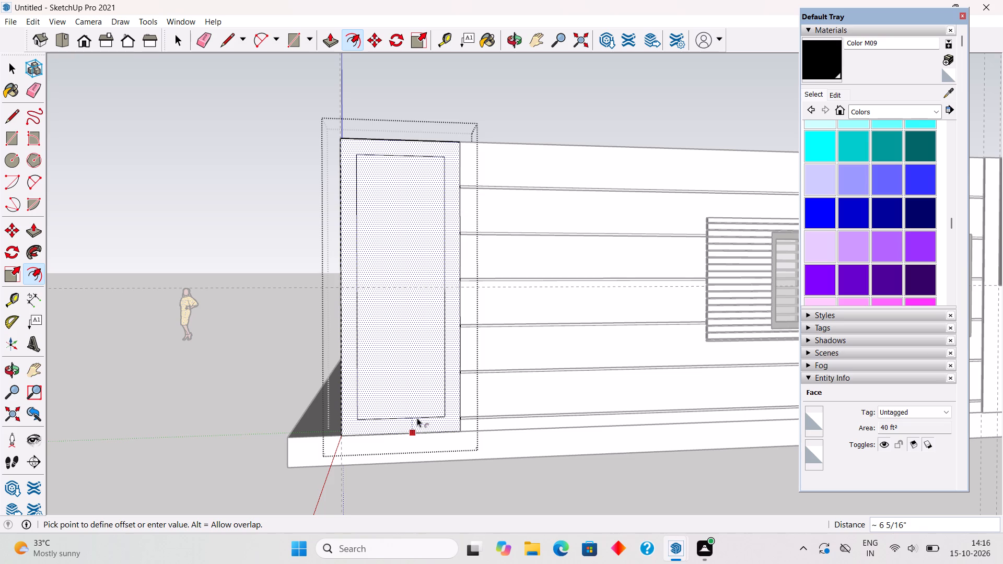
{"action": "type", "text": "7\""}
{"action": "key", "text": "Return"}
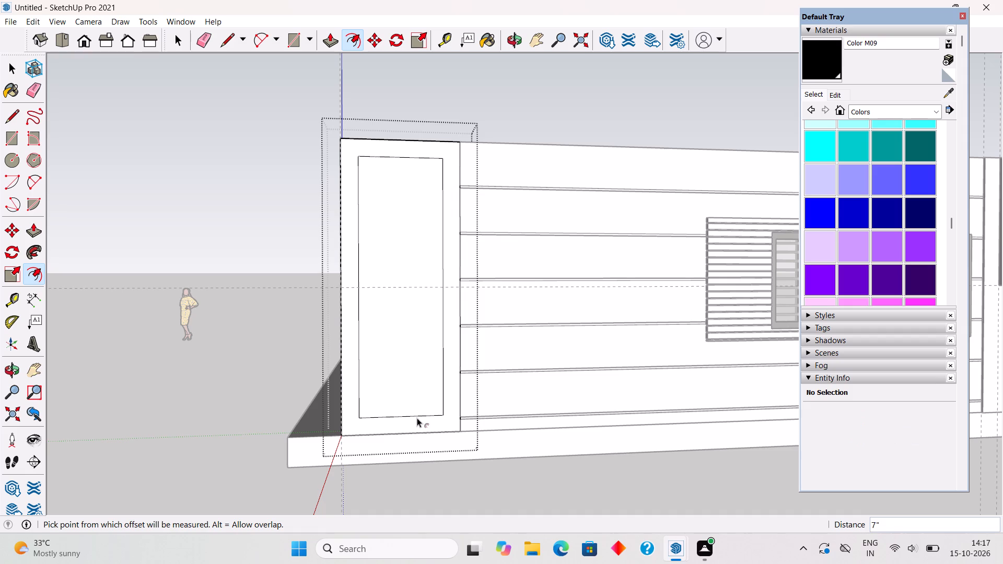
{"action": "key", "text": "space"}
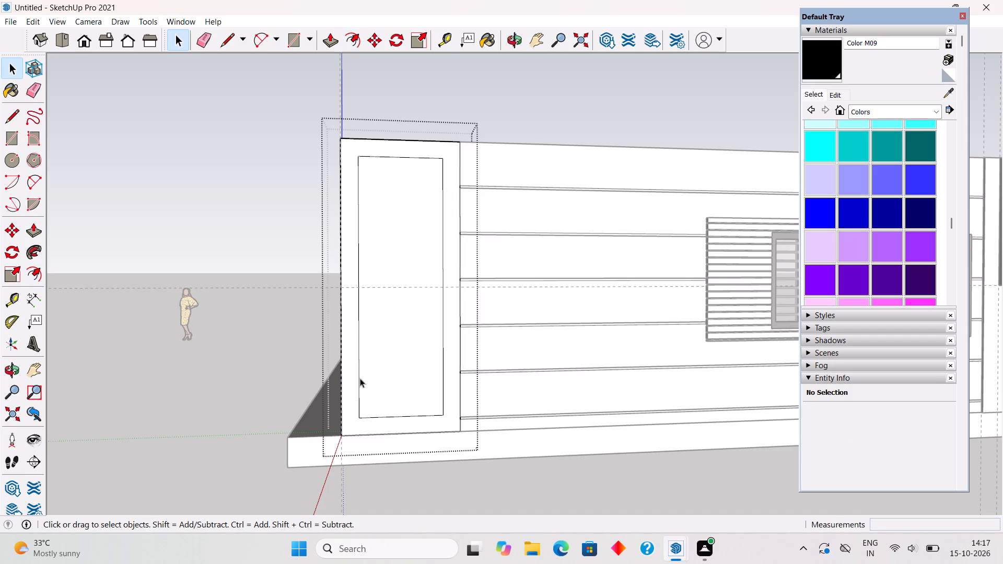
Create a horizontal guide line along the bottom edge of the louvred window panel, extending across the end panel.
{"action": "scroll", "coordinate": [359, 378], "scroll_direction": "up", "scroll_amount": 3}
{"action": "middle_click_drag", "start_coordinate": [374, 367], "coordinate": [370, 382]}
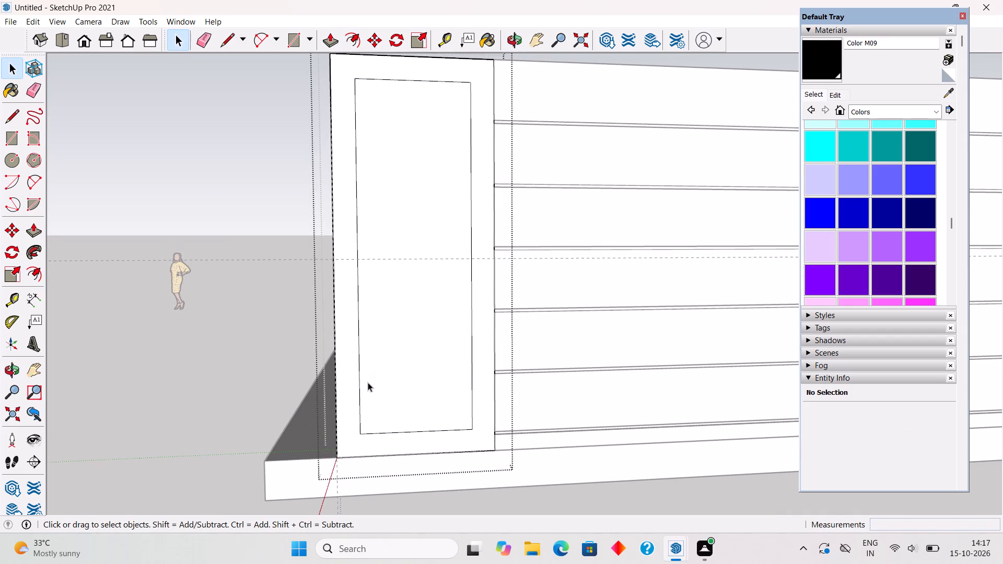
{"action": "key", "text": "l"}
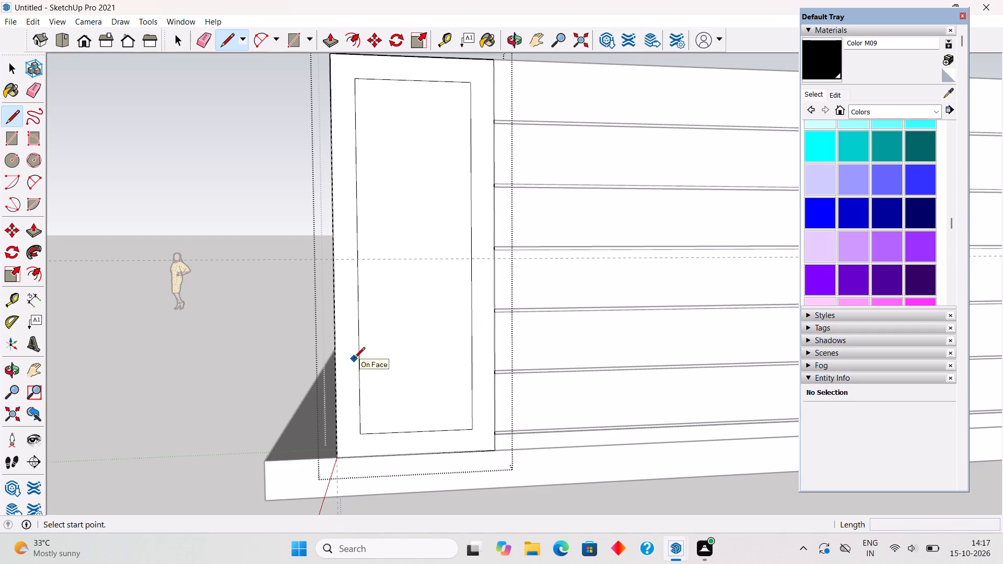
{"action": "key", "text": "space"}
{"action": "scroll", "coordinate": [354, 359], "scroll_direction": "down", "scroll_amount": 10}
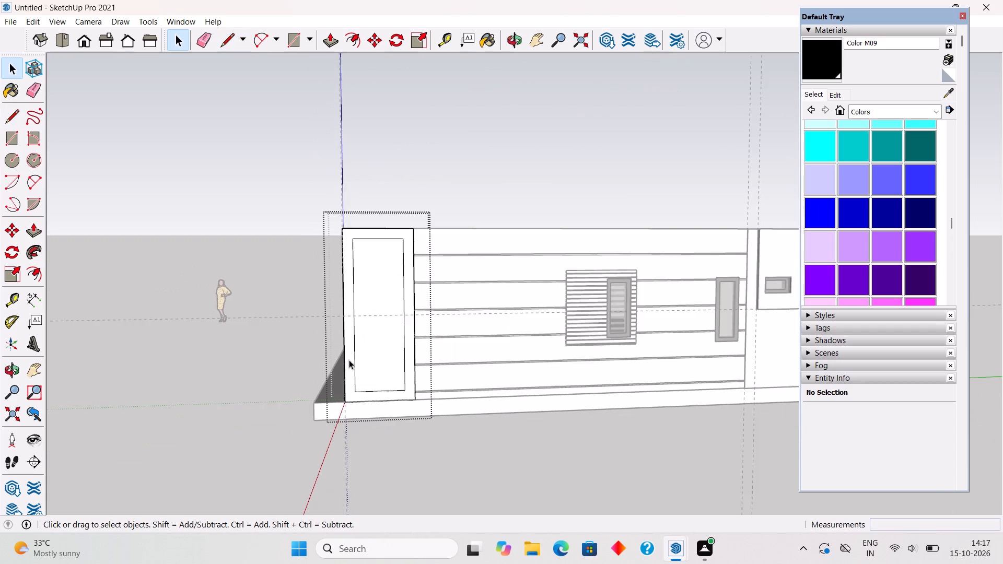
{"action": "scroll", "coordinate": [522, 352], "scroll_direction": "up", "scroll_amount": 9}
{"action": "key", "text": "t"}
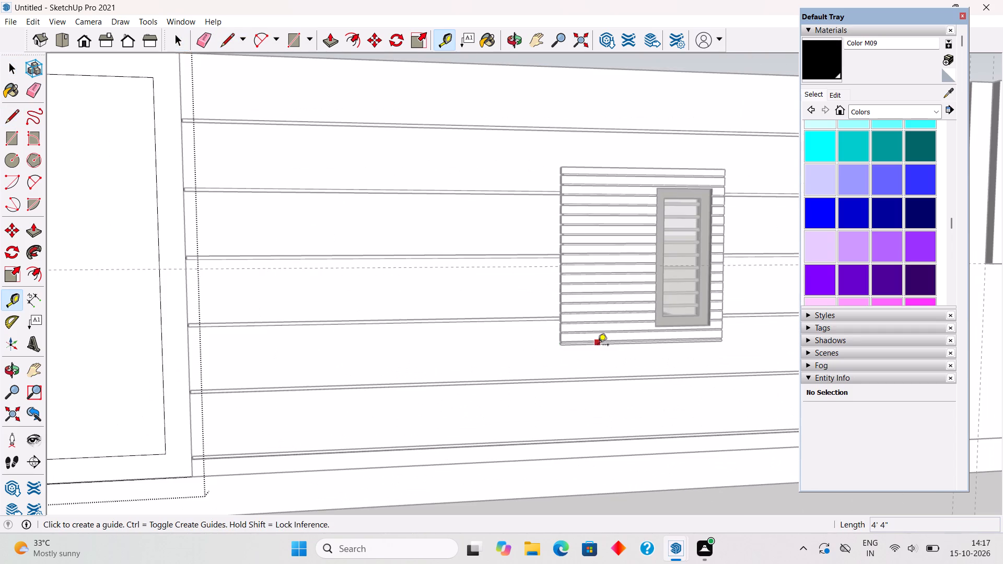
{"action": "scroll", "coordinate": [600, 346], "scroll_direction": "up", "scroll_amount": 5}
{"action": "double_click", "coordinate": [602, 344]}
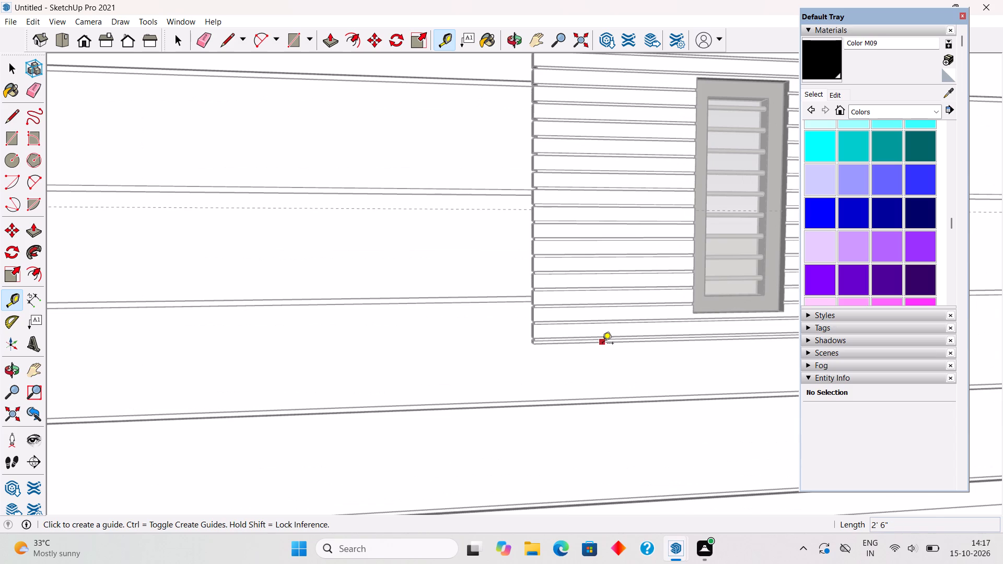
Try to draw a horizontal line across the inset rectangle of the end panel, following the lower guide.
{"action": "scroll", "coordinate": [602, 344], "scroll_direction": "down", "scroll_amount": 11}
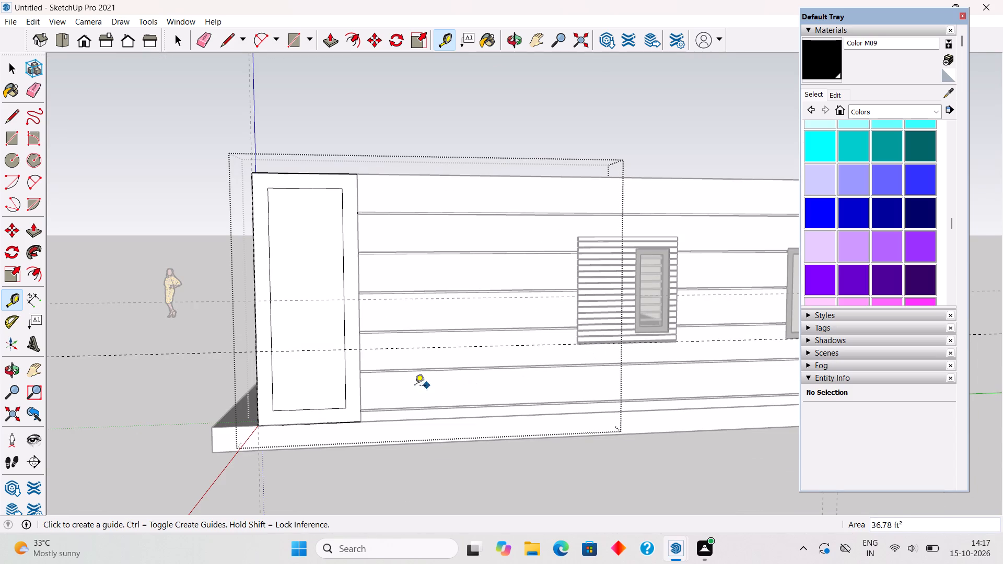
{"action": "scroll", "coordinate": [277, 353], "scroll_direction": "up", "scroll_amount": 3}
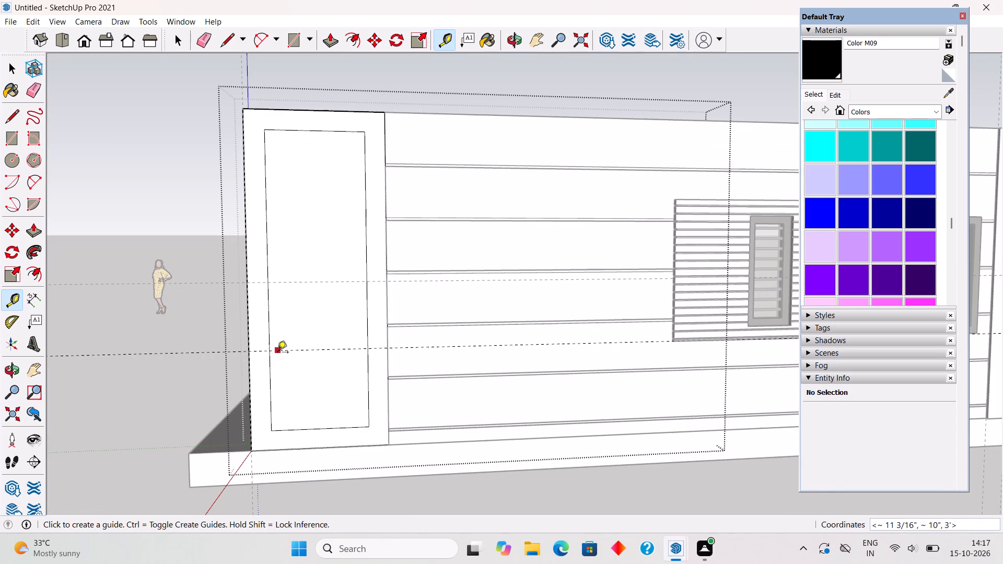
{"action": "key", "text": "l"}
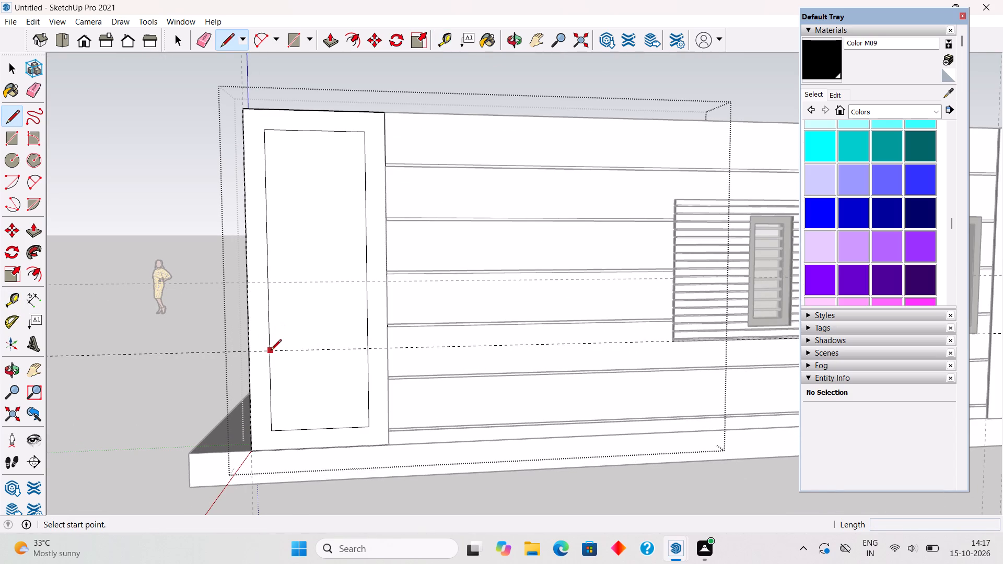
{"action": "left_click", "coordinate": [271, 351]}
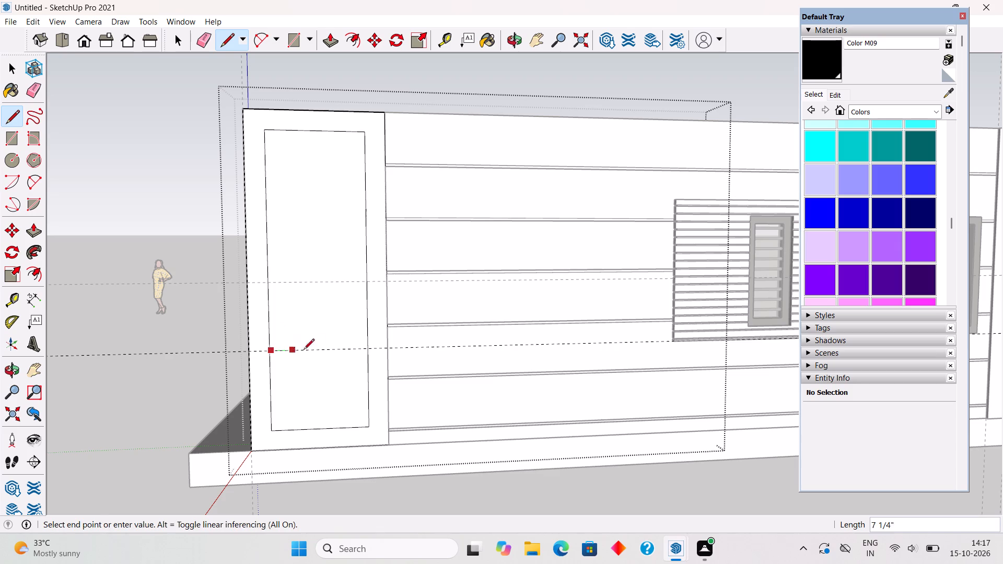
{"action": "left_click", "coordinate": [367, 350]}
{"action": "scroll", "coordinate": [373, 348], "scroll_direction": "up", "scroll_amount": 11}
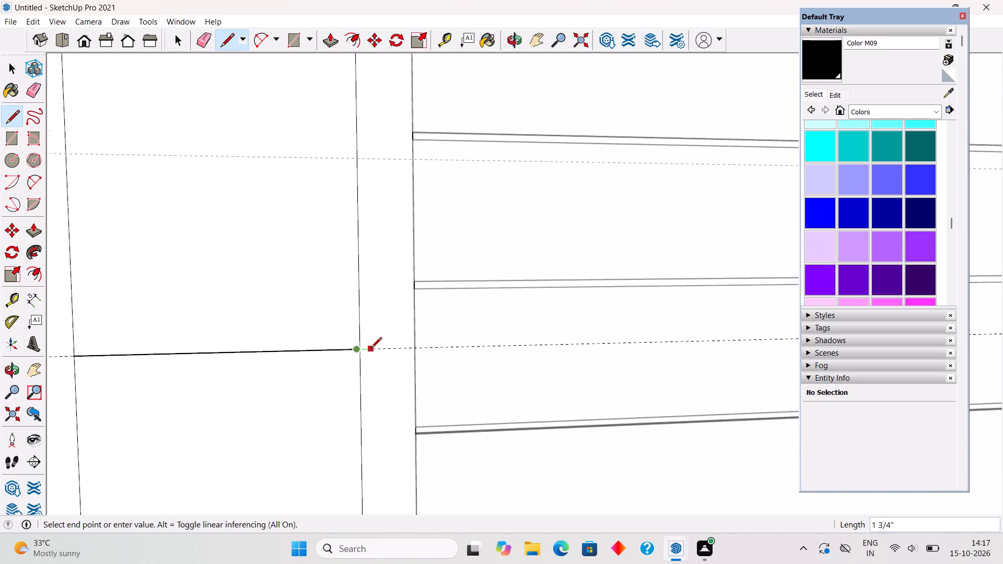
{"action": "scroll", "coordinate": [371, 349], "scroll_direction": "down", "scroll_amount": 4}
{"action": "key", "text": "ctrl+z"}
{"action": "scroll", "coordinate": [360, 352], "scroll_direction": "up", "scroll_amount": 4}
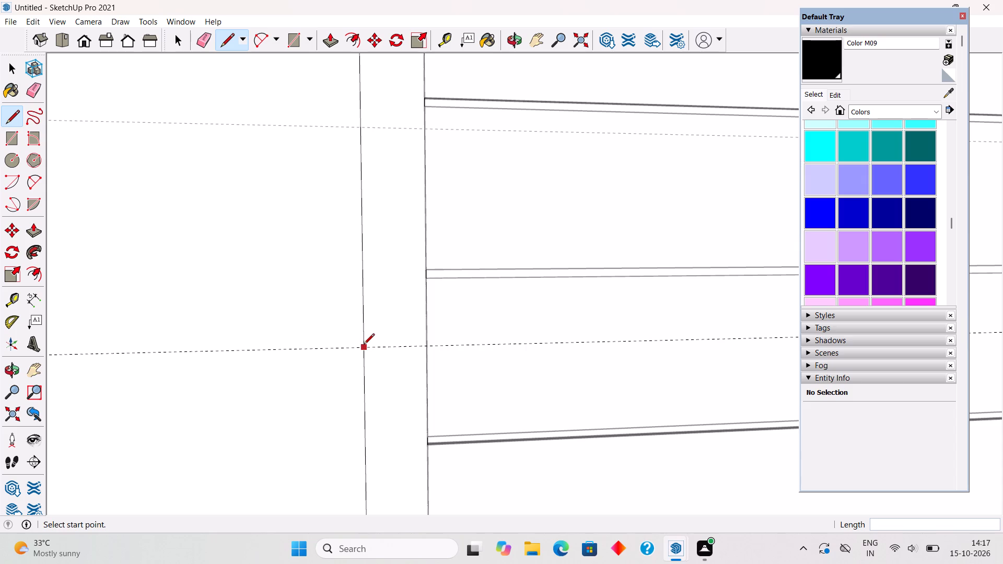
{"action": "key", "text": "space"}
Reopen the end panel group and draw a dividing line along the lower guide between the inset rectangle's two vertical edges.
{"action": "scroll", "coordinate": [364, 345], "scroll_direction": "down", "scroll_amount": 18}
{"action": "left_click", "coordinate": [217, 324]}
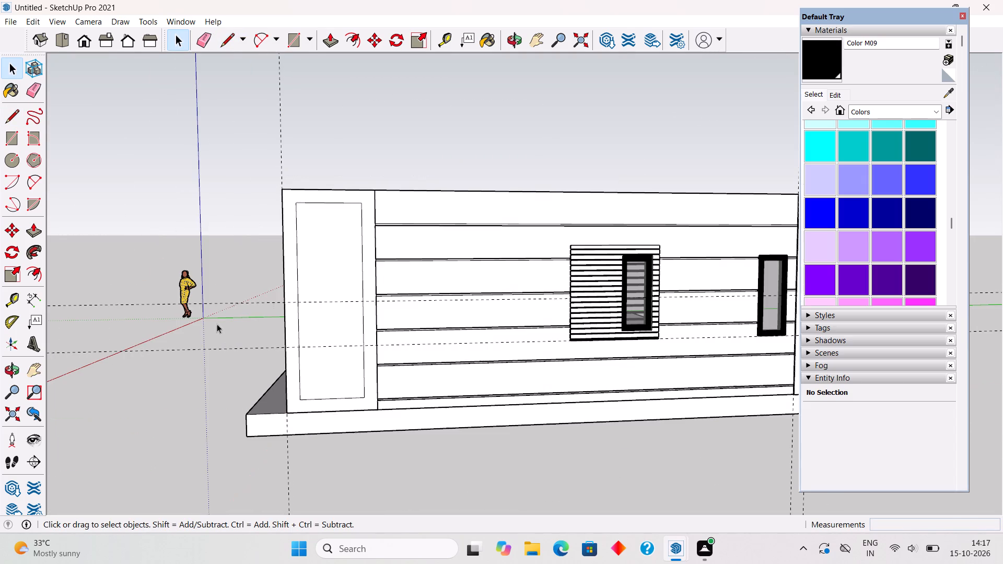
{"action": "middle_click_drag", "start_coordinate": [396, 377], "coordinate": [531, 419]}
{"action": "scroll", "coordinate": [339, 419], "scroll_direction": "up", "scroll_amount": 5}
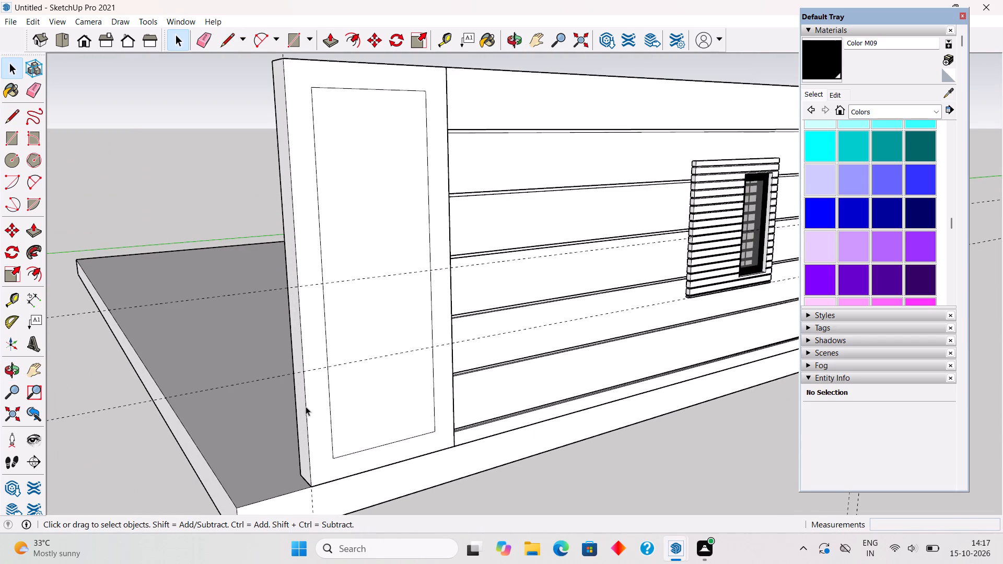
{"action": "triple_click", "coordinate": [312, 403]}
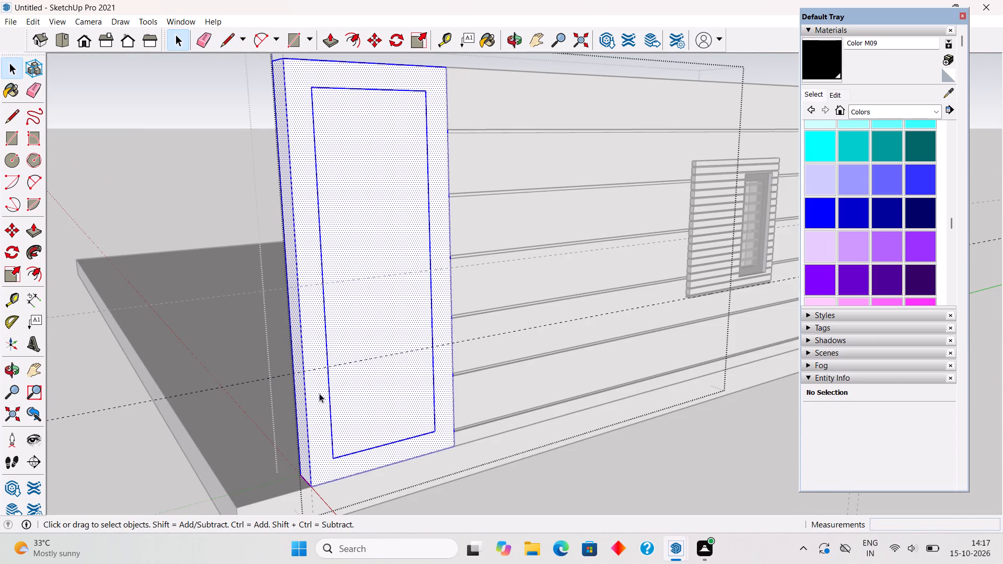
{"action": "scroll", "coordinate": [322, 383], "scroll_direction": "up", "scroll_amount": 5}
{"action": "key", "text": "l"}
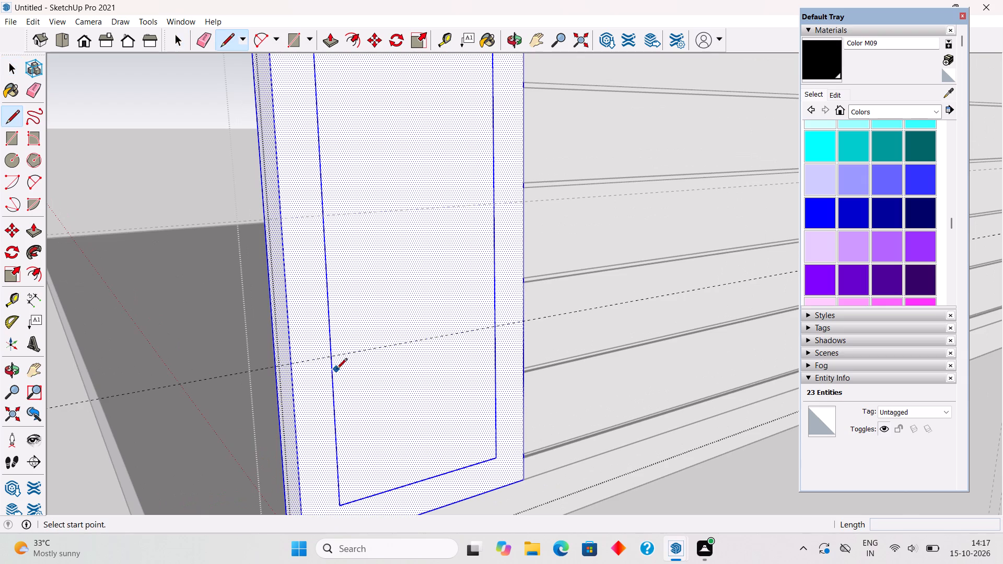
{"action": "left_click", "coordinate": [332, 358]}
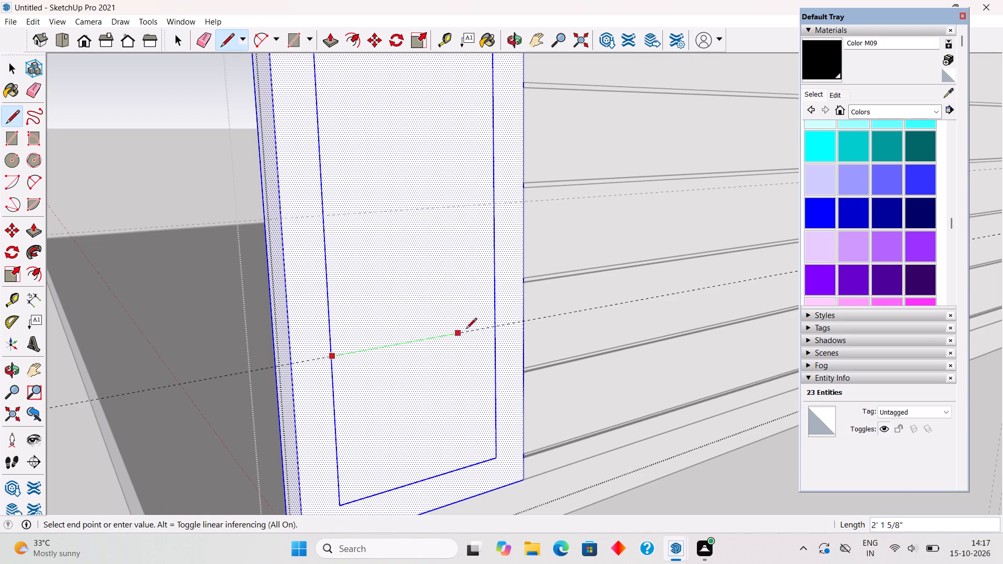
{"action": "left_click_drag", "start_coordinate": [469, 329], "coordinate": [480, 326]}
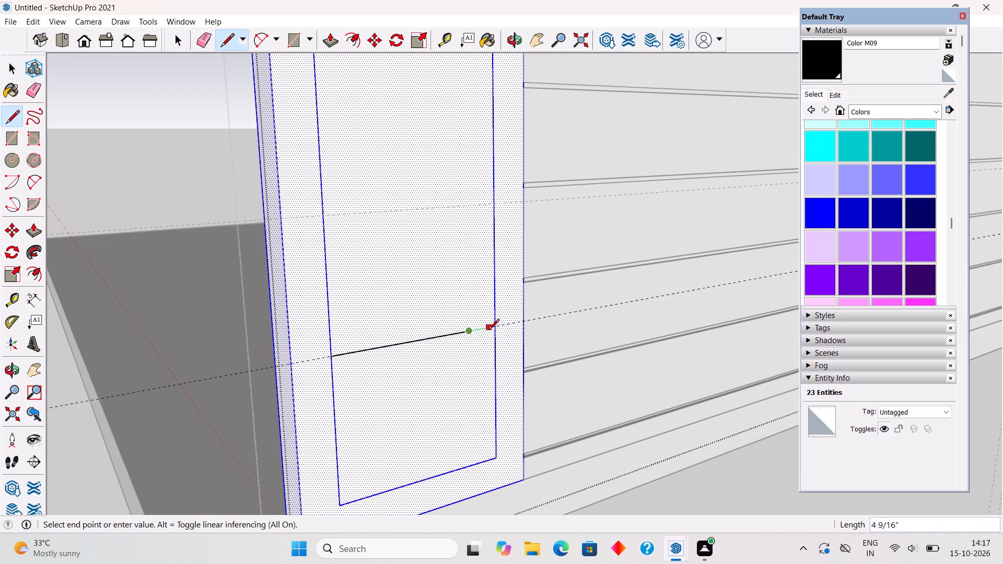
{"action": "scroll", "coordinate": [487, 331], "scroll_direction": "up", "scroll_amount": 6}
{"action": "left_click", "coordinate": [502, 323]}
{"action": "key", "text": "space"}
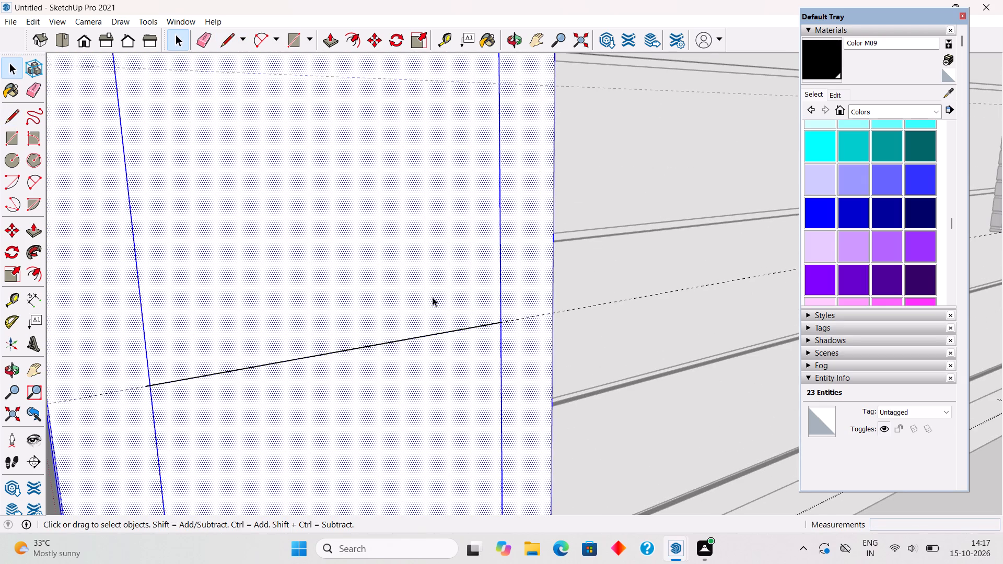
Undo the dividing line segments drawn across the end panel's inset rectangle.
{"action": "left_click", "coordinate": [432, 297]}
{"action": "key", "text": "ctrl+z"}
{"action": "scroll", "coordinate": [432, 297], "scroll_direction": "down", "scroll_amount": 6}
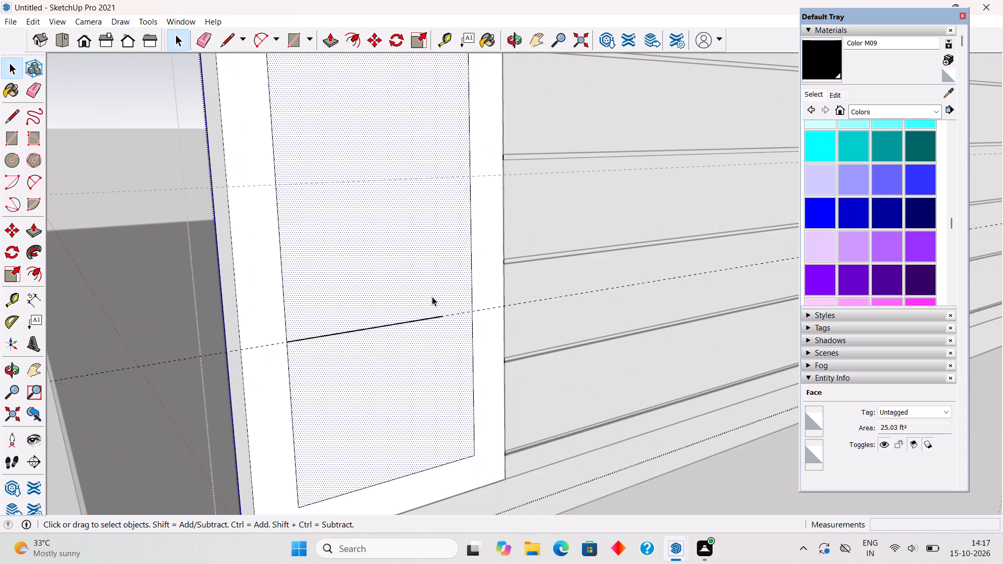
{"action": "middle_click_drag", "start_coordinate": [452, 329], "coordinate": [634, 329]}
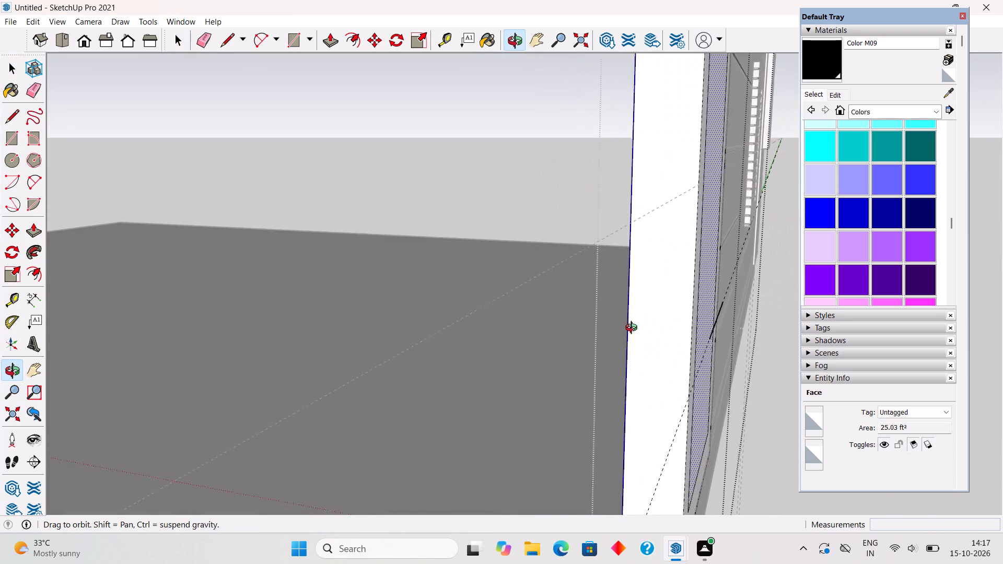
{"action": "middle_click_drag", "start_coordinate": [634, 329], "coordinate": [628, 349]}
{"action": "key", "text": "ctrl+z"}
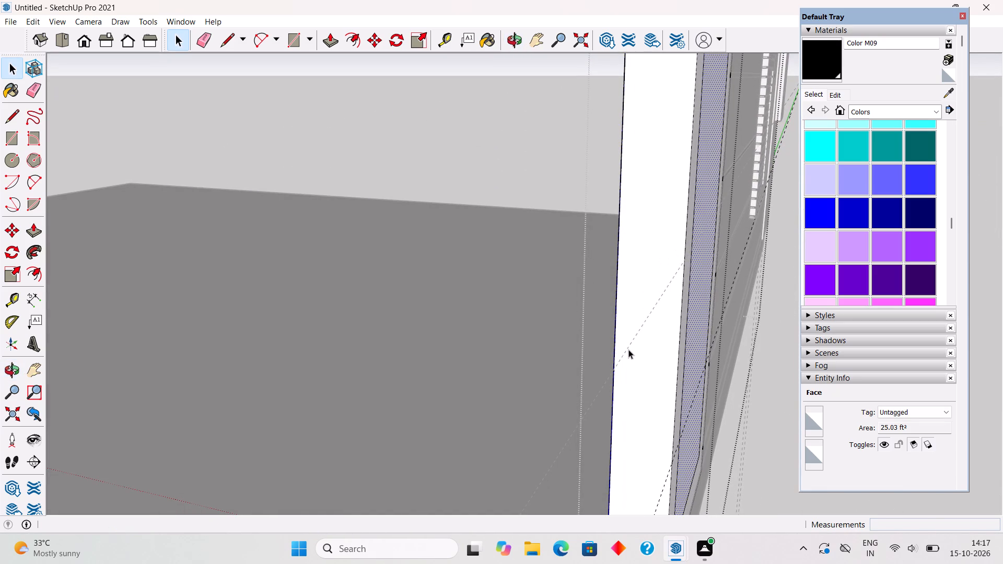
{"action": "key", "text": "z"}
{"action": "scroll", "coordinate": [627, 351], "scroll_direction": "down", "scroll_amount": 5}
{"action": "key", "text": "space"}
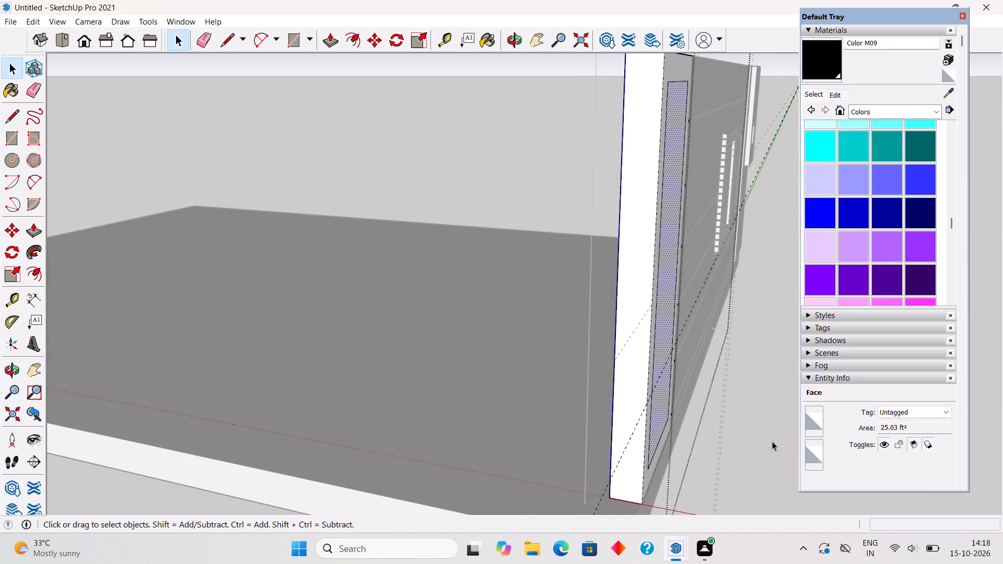
Delete the lower horizontal guide that runs along the louvred window's bottom edge and across the end panel.
{"action": "left_click", "coordinate": [772, 441]}
{"action": "middle_click_drag", "start_coordinate": [577, 408], "coordinate": [450, 387]}
{"action": "left_click", "coordinate": [277, 327]}
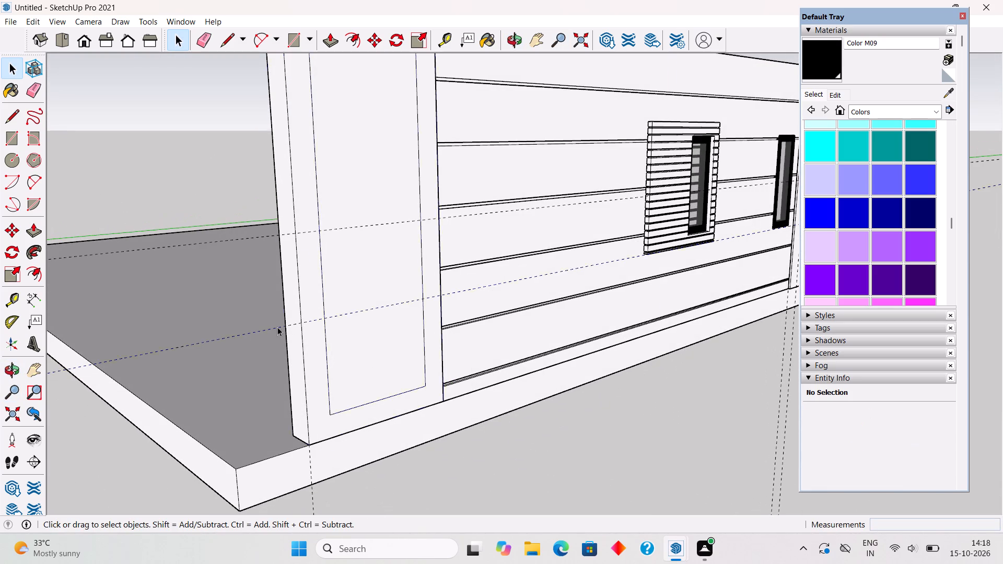
{"action": "triple_click", "coordinate": [325, 296]}
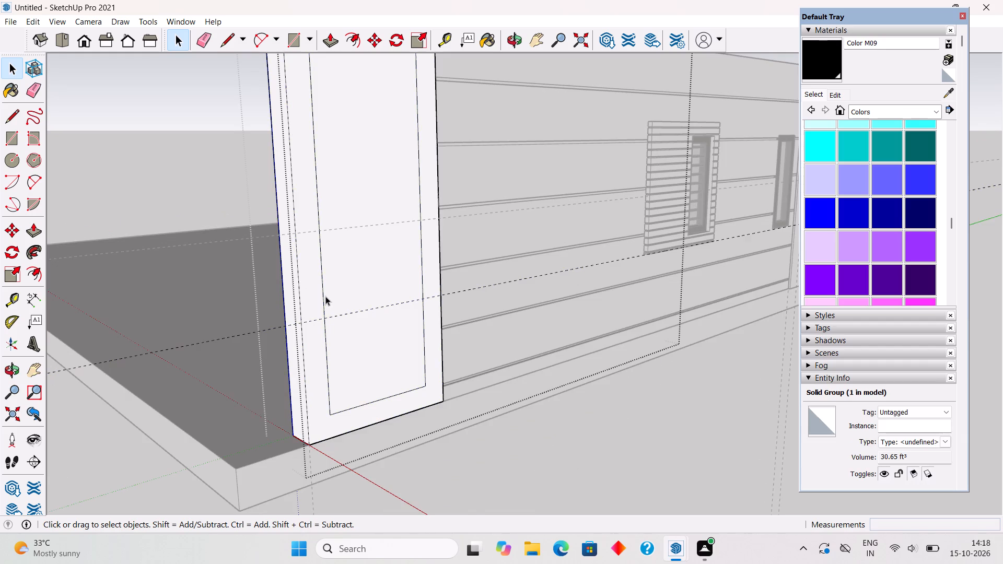
{"action": "left_click", "coordinate": [262, 331]}
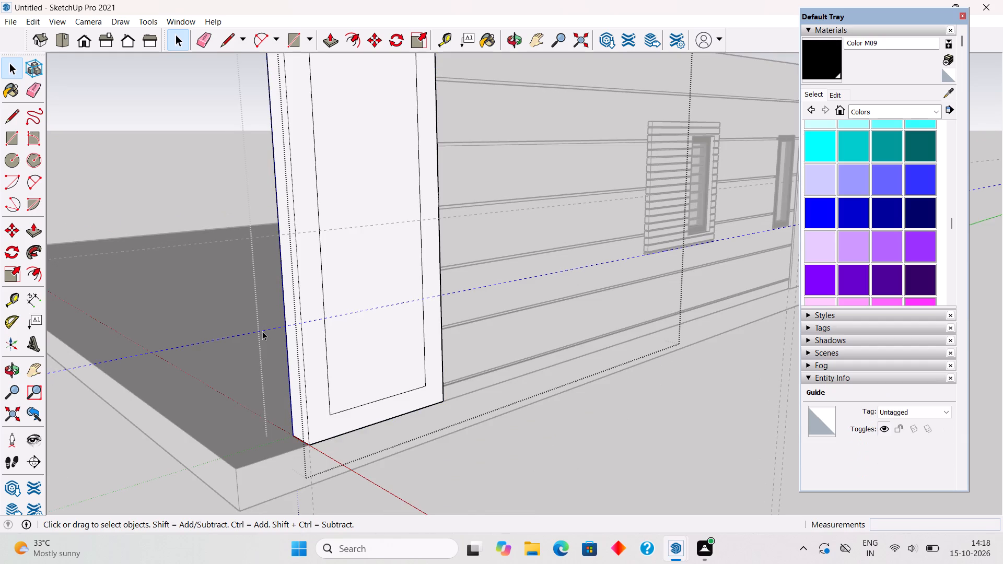
{"action": "key", "text": "Delete"}
{"action": "left_click", "coordinate": [404, 480]}
Create a horizontal guide 3' above the end panel's bottom edge.
{"action": "middle_click_drag", "start_coordinate": [394, 409], "coordinate": [360, 412]}
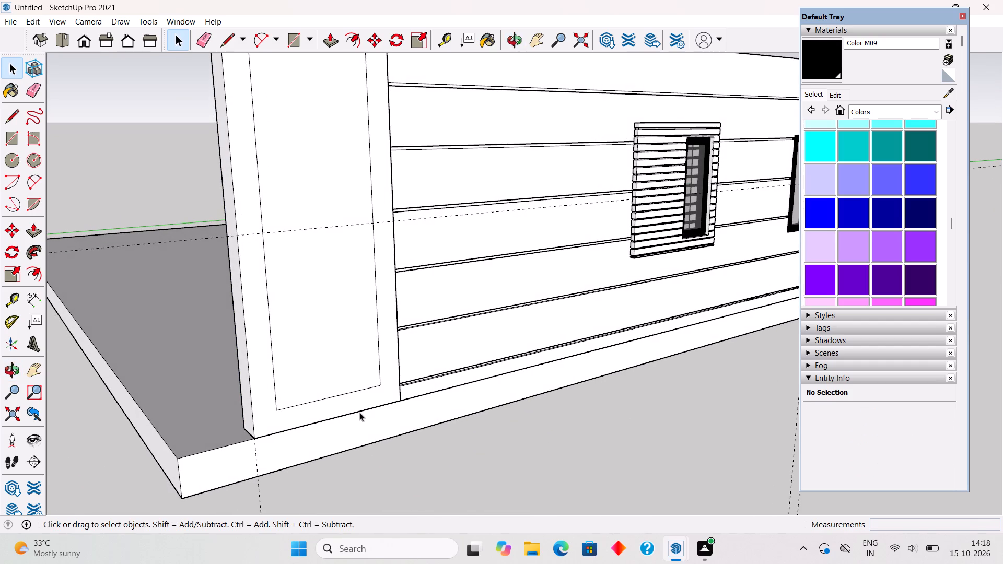
{"action": "key", "text": "t"}
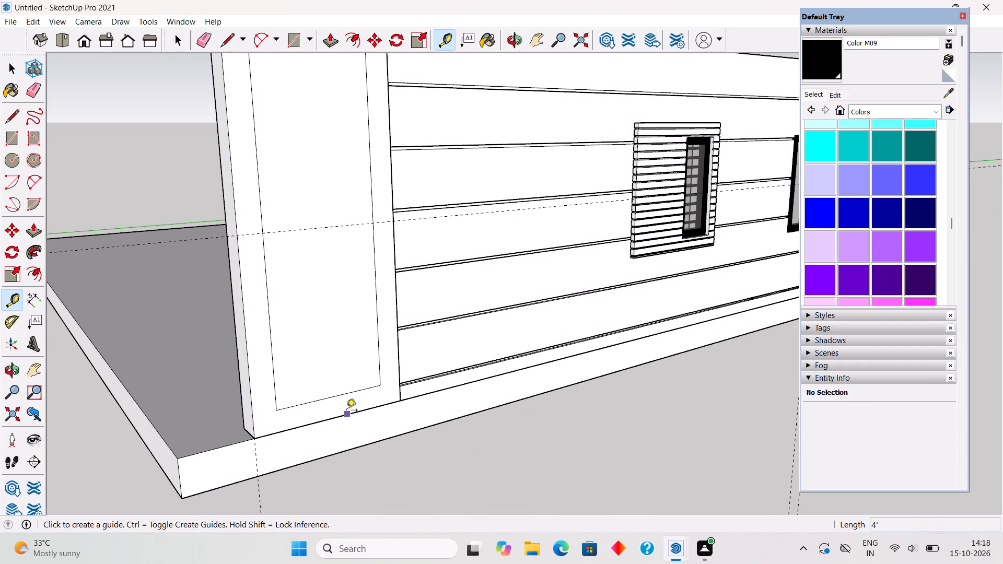
{"action": "left_click", "coordinate": [346, 411]}
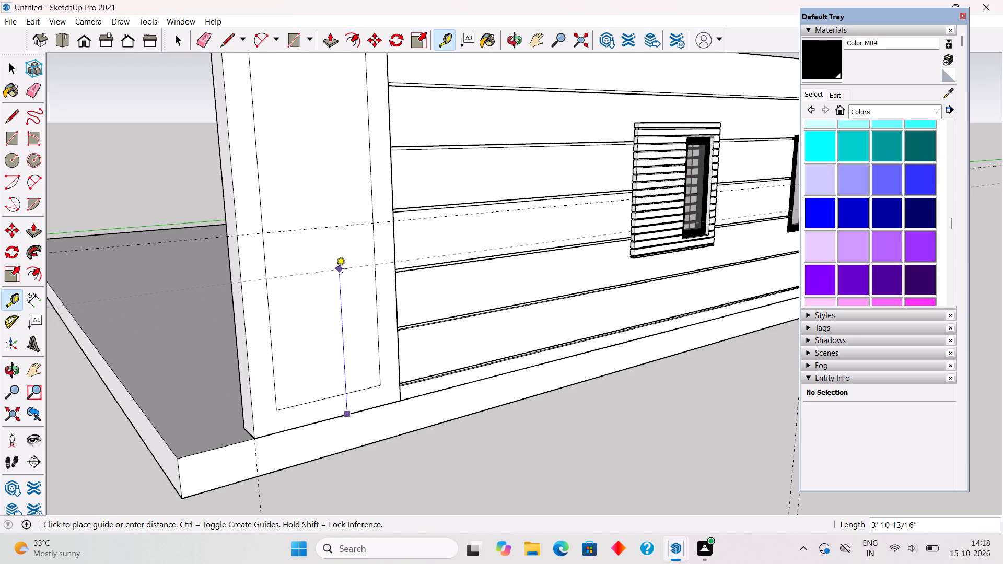
{"action": "key", "text": "3"}
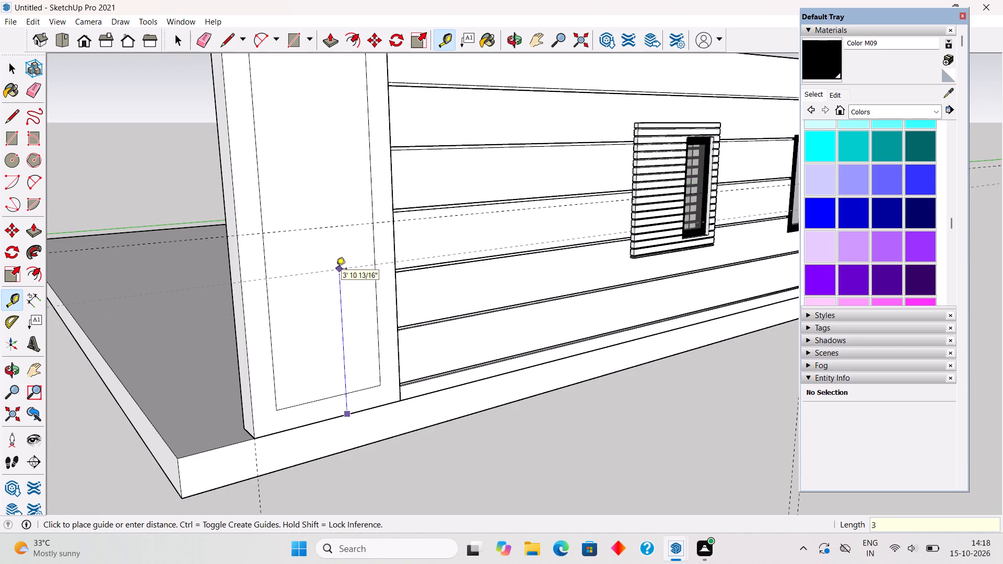
{"action": "key", "text": "apostrophe"}
{"action": "key", "text": "Return"}
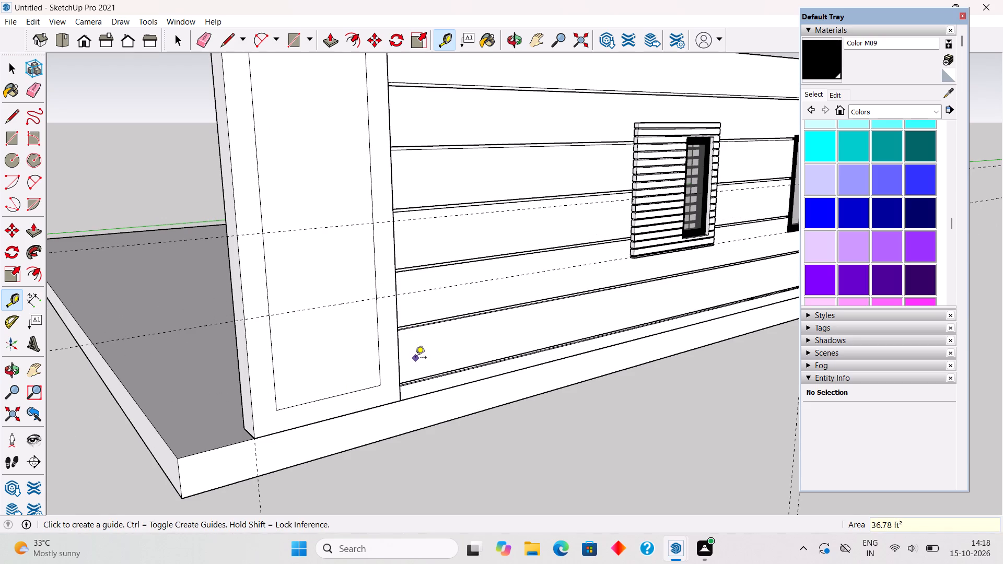
Inside the end panel group, draw a 2' 10" dividing line along the lower guide between the inset rectangle's vertical edges.
{"action": "middle_click_drag", "start_coordinate": [402, 365], "coordinate": [328, 367]}
{"action": "key", "text": "space"}
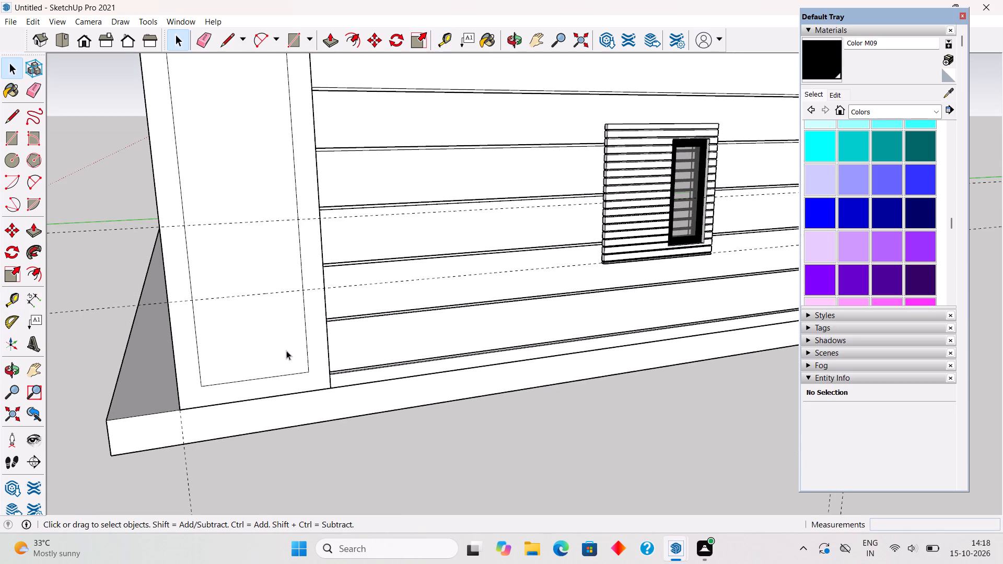
{"action": "triple_click", "coordinate": [251, 350]}
{"action": "scroll", "coordinate": [184, 314], "scroll_direction": "up", "scroll_amount": 3}
{"action": "key", "text": "l"}
{"action": "left_click", "coordinate": [193, 296]}
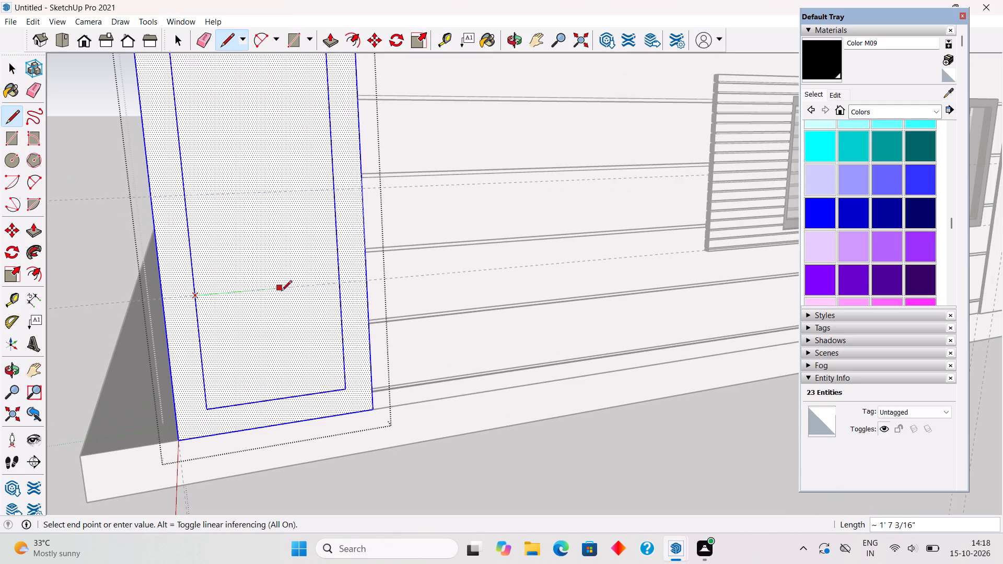
{"action": "left_click", "coordinate": [339, 284]}
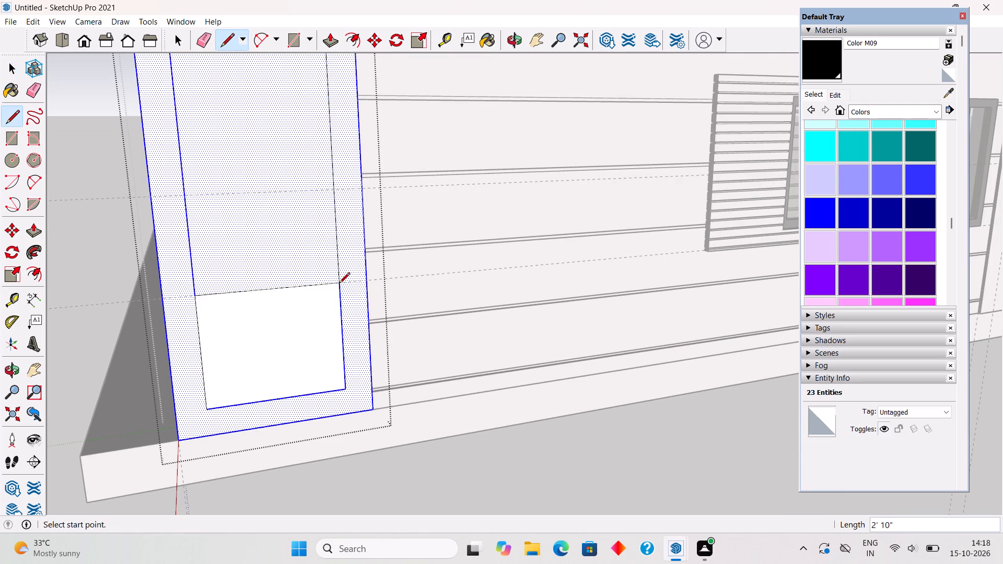
{"action": "key", "text": "space"}
Push the upper part of the inset rectangle through the end panel's full thickness to cut an opening.
{"action": "left_click", "coordinate": [300, 265]}
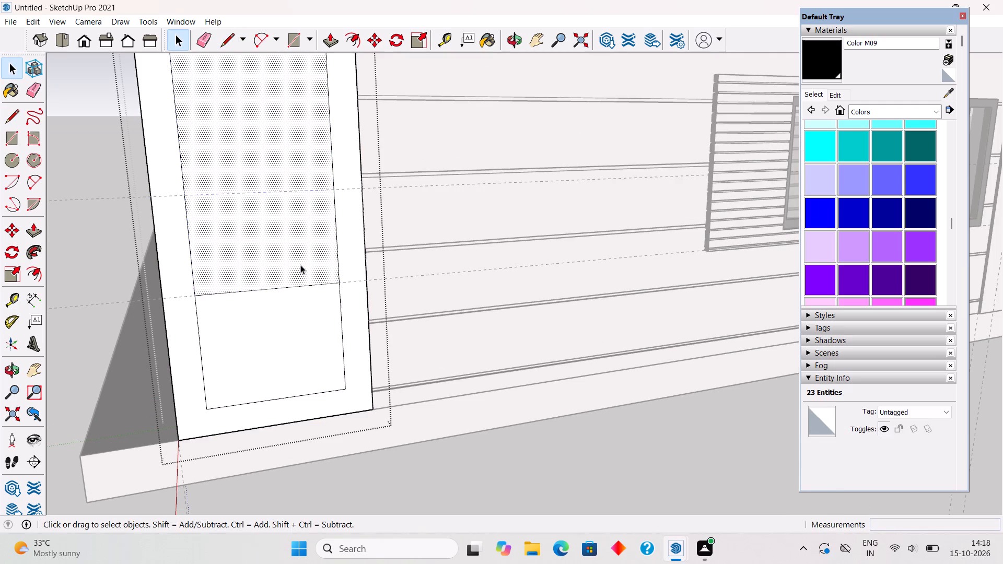
{"action": "key", "text": "p"}
{"action": "left_click_drag", "start_coordinate": [300, 265], "coordinate": [295, 250]}
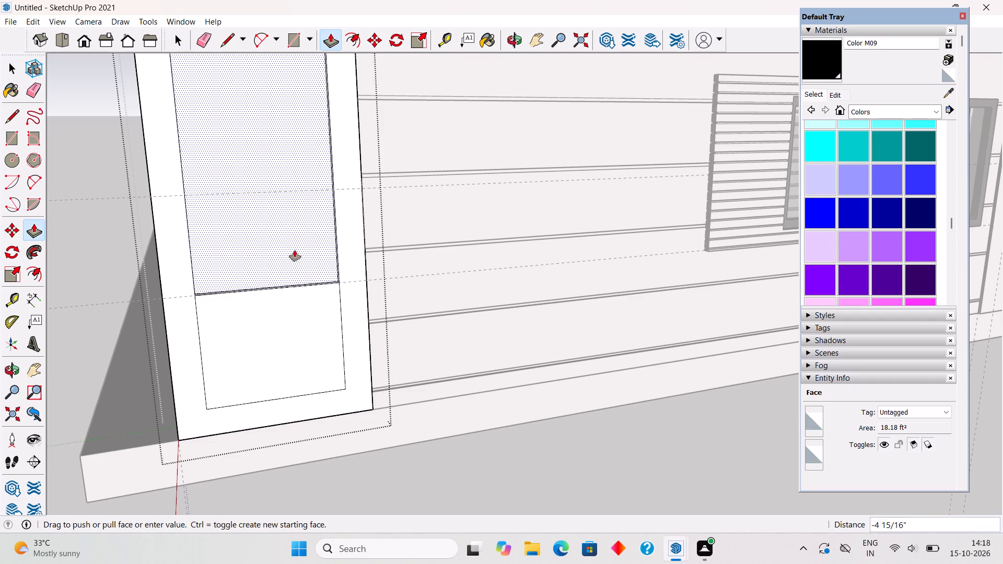
{"action": "left_click_drag", "start_coordinate": [295, 250], "coordinate": [267, 148]}
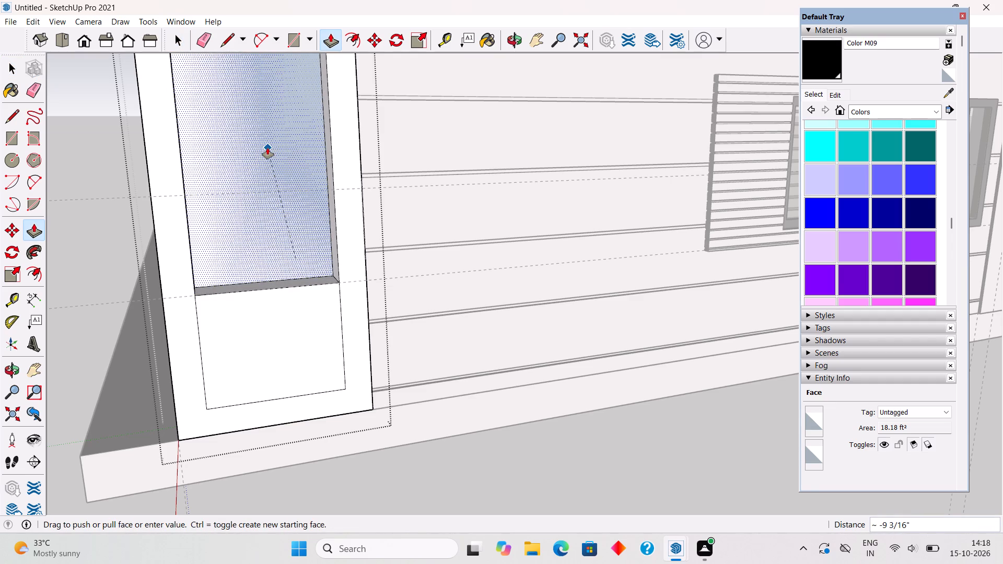
{"action": "key", "text": "space"}
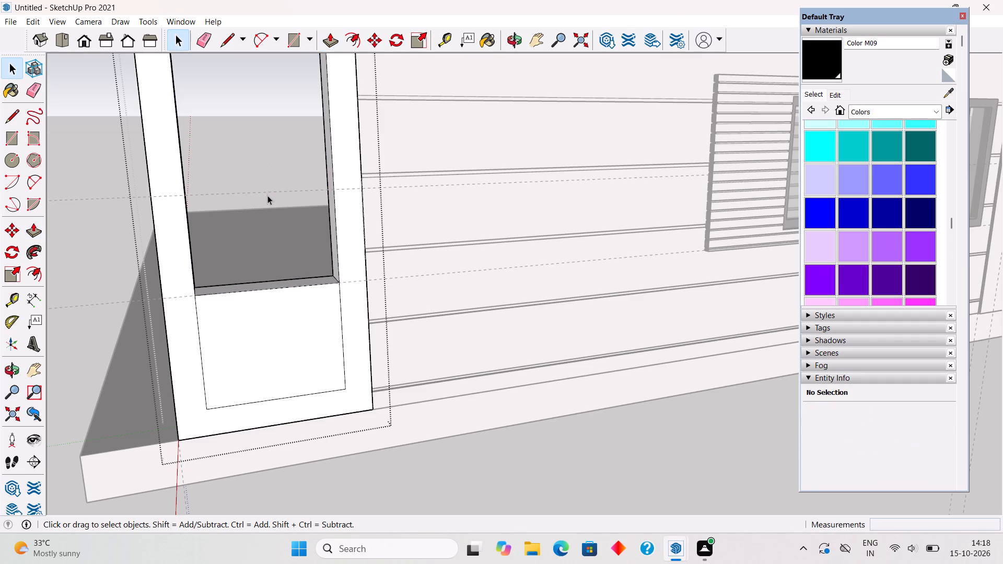
Delete the three leftover inset edges below the opening and leave the end panel group.
{"action": "left_click", "coordinate": [199, 338]}
{"action": "key", "text": "Delete"}
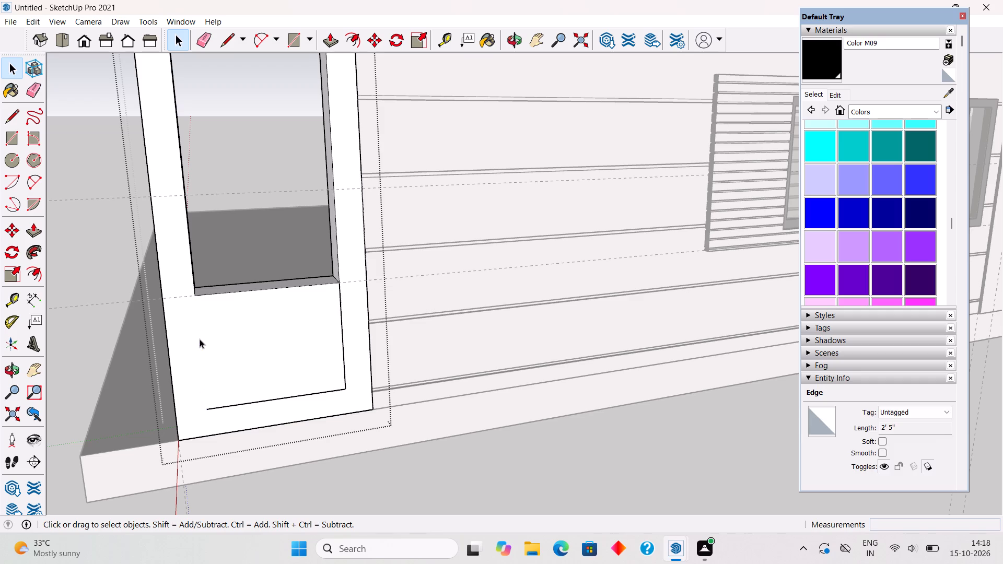
{"action": "left_click", "coordinate": [229, 404]}
{"action": "key", "text": "Delete"}
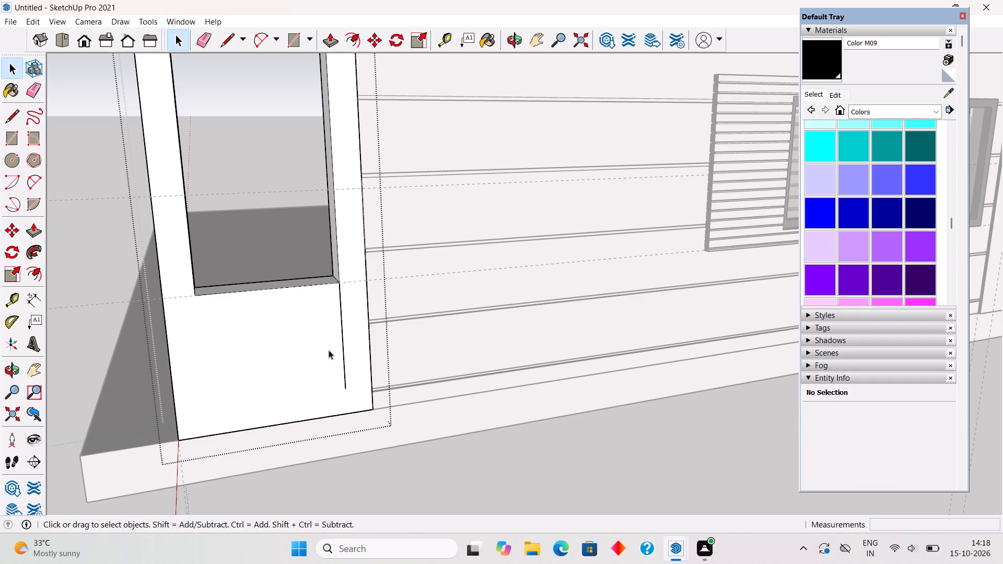
{"action": "left_click", "coordinate": [344, 352]}
{"action": "key", "text": "Delete"}
{"action": "scroll", "coordinate": [345, 349], "scroll_direction": "down", "scroll_amount": 10}
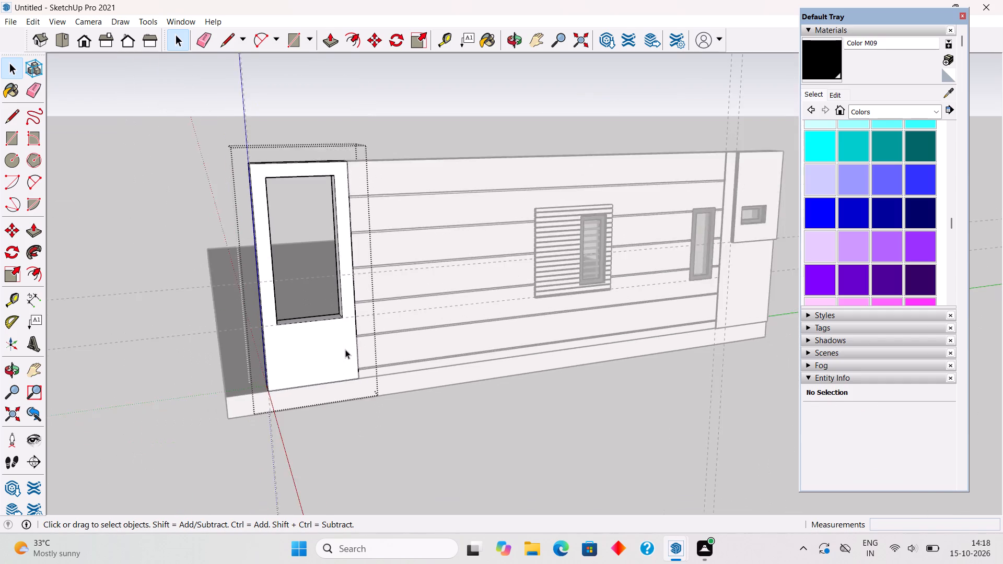
{"action": "left_click", "coordinate": [183, 255]}
Draw a rectangle covering the end panel's opening corner to corner and make it a group.
{"action": "middle_click_drag", "start_coordinate": [298, 360], "coordinate": [274, 319]}
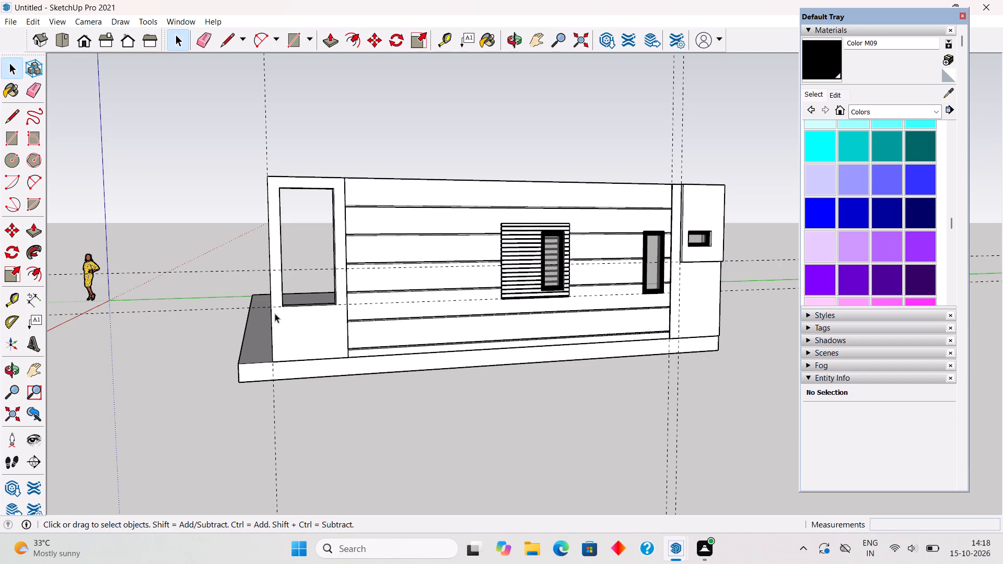
{"action": "middle_click_drag", "start_coordinate": [279, 284], "coordinate": [201, 305]}
{"action": "scroll", "coordinate": [289, 232], "scroll_direction": "up", "scroll_amount": 5}
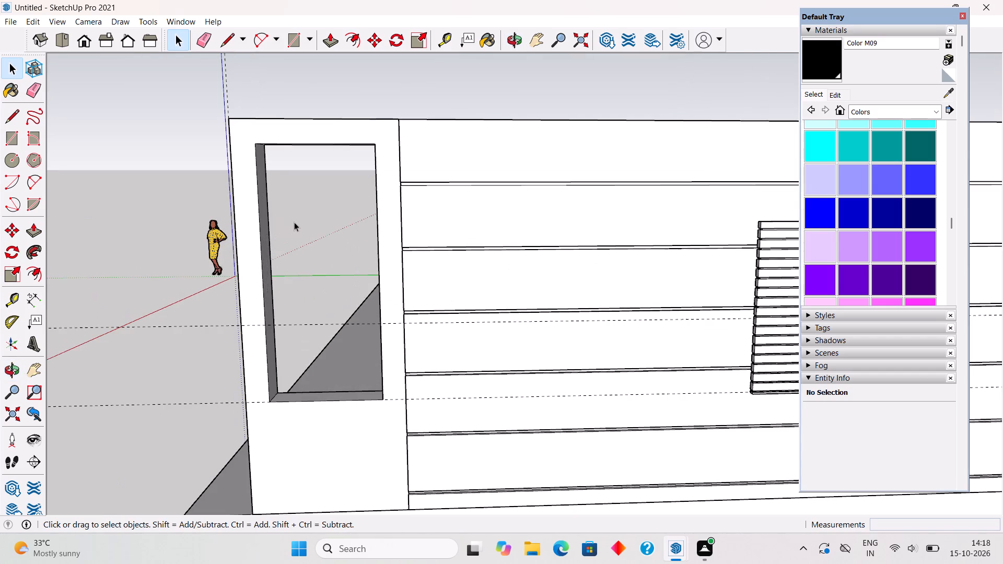
{"action": "middle_click_drag", "start_coordinate": [371, 291], "coordinate": [401, 291]}
{"action": "key", "text": "r"}
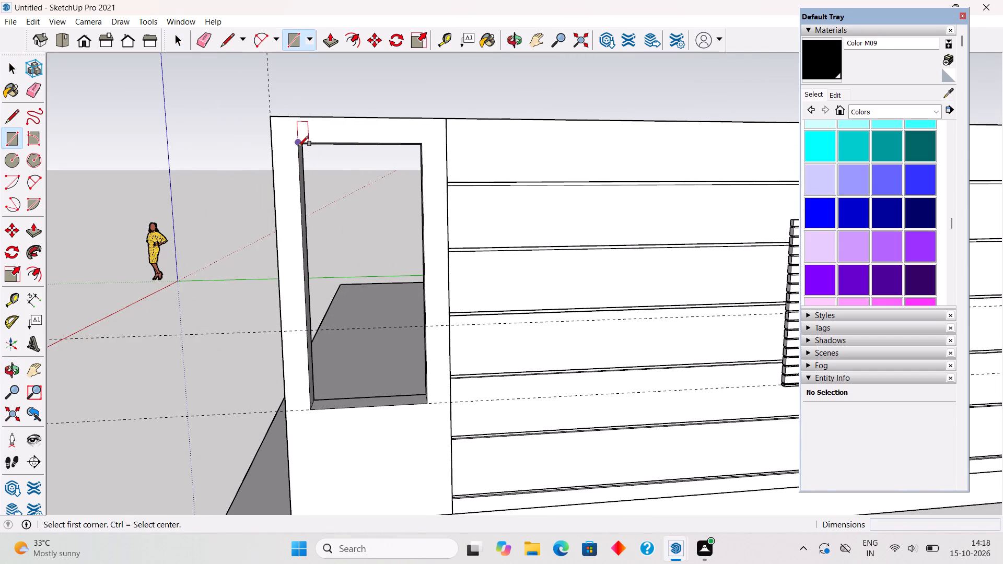
{"action": "left_click", "coordinate": [298, 146]}
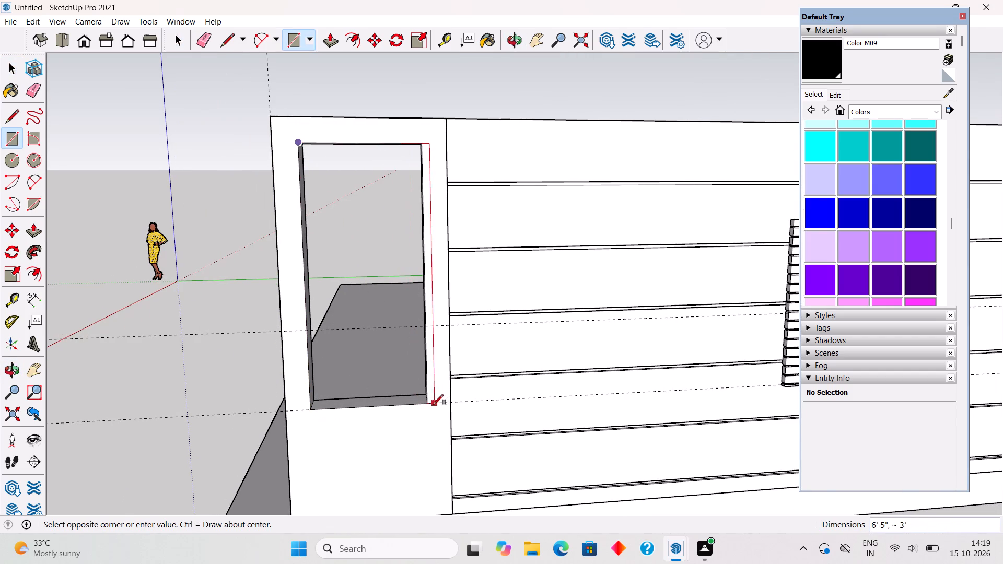
{"action": "left_click", "coordinate": [427, 397]}
{"action": "key", "text": "space"}
{"action": "triple_click", "coordinate": [395, 370]}
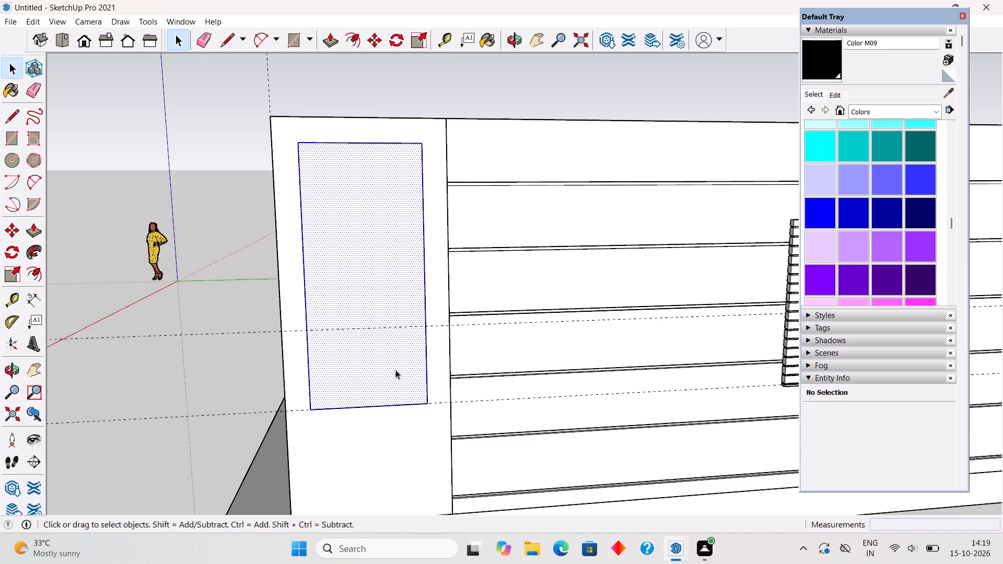
{"action": "right_click", "coordinate": [395, 370]}
{"action": "left_click", "coordinate": [461, 297]}
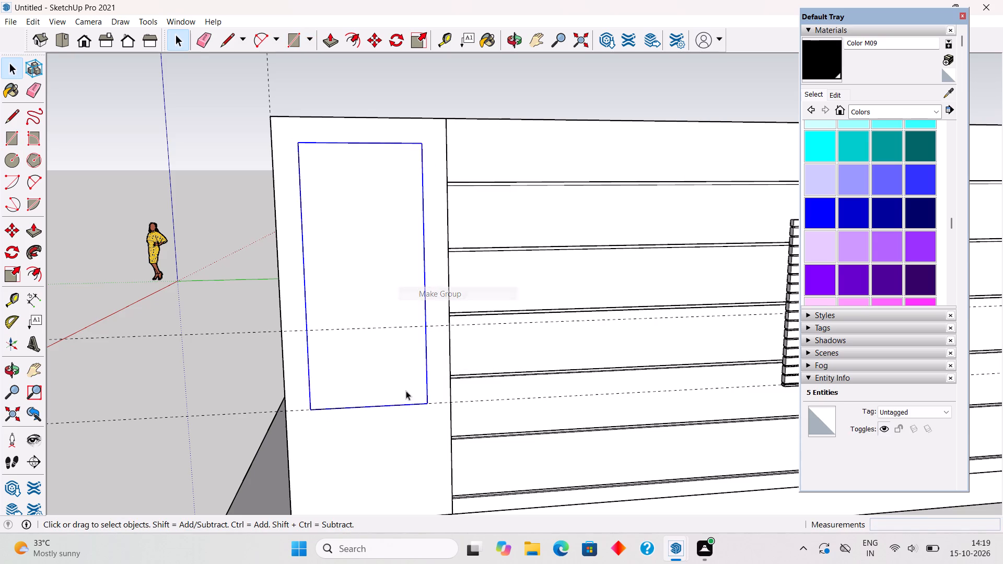
Move the grouped rectangle back into the opening, from its front corner to the midpoint of the opening's depth.
{"action": "scroll", "coordinate": [393, 405], "scroll_direction": "up", "scroll_amount": 8}
{"action": "middle_click_drag", "start_coordinate": [425, 426], "coordinate": [456, 429]}
{"action": "key", "text": "m"}
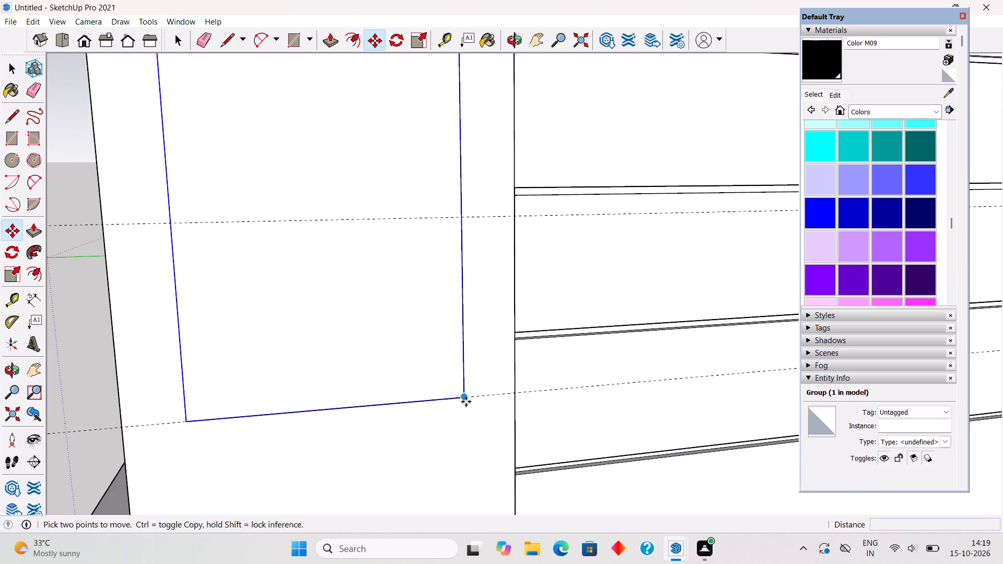
{"action": "left_click", "coordinate": [467, 395]}
{"action": "scroll", "coordinate": [454, 383], "scroll_direction": "up", "scroll_amount": 4}
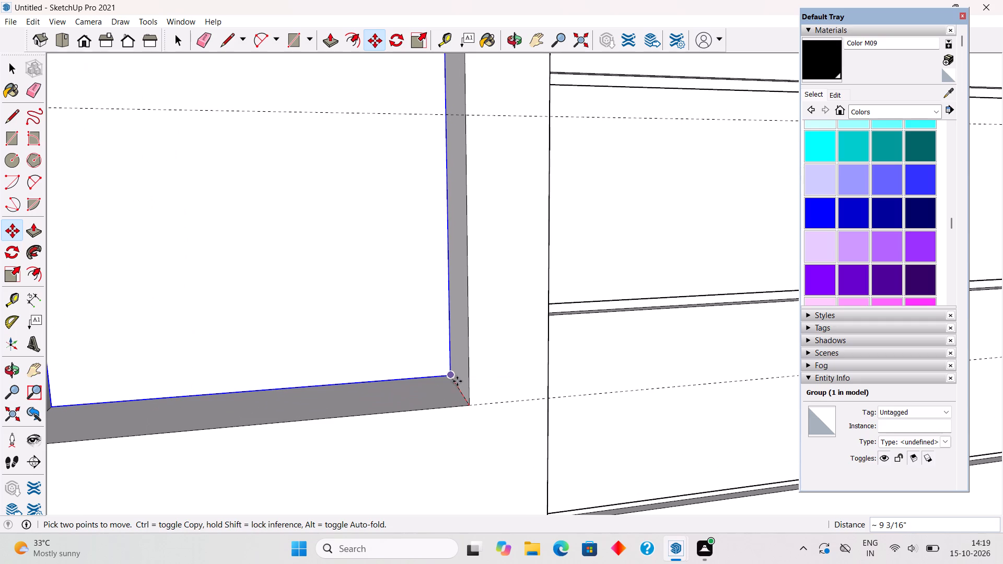
{"action": "left_click", "coordinate": [460, 389]}
{"action": "key", "text": "space"}
{"action": "scroll", "coordinate": [460, 389], "scroll_direction": "down", "scroll_amount": 3}
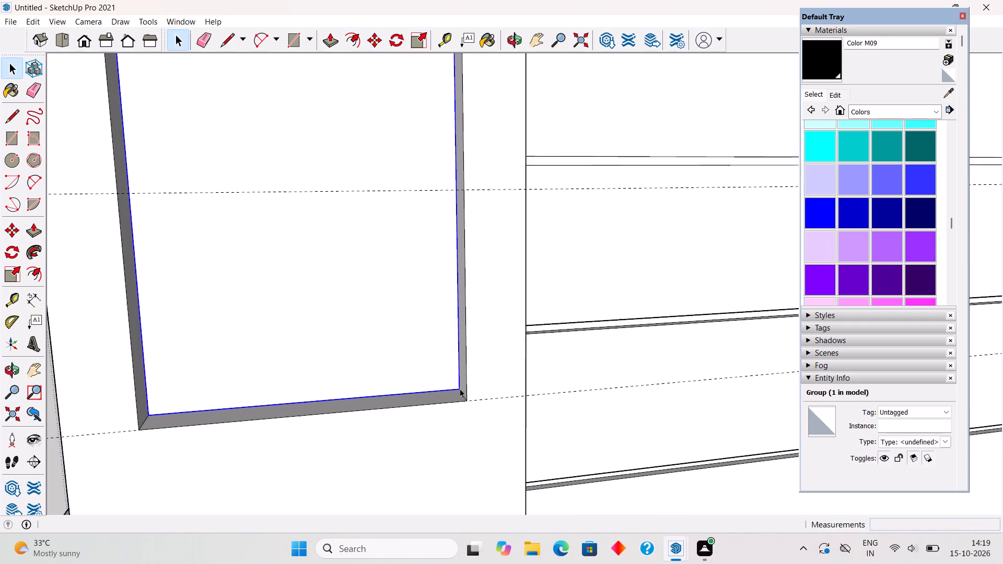
{"action": "scroll", "coordinate": [460, 389], "scroll_direction": "down", "scroll_amount": 14}
{"action": "left_click", "coordinate": [305, 306]}
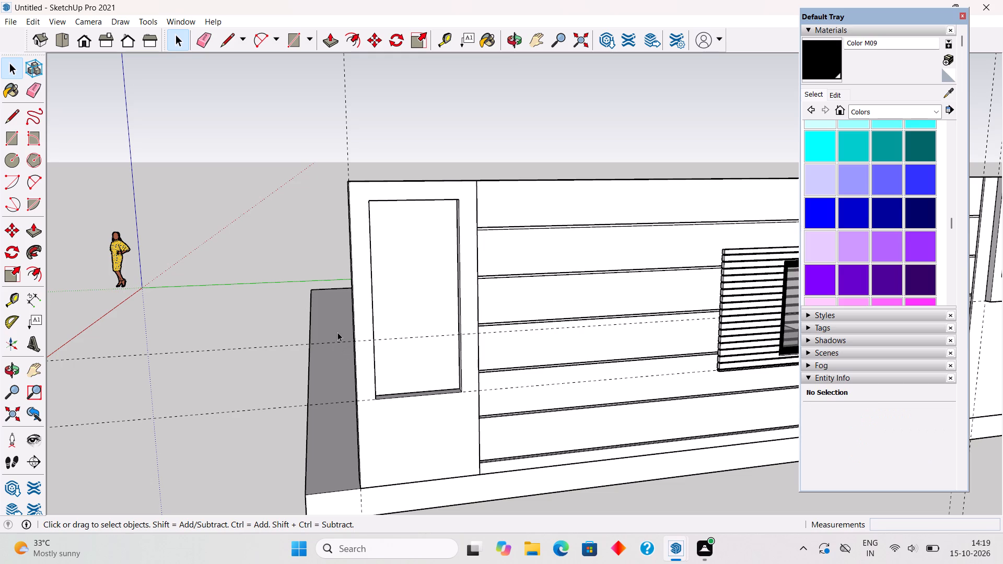
Place a guide 5' 9" in from the slab's end edge, parallel to it, through the end panel's inner bottom corner.
{"action": "scroll", "coordinate": [337, 332], "scroll_direction": "down", "scroll_amount": 7}
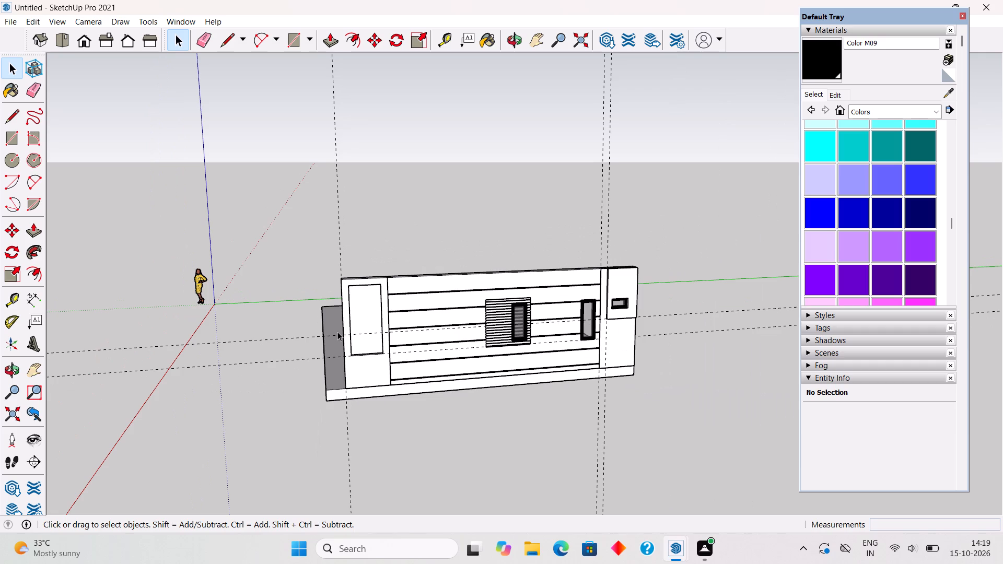
{"action": "middle_click_drag", "start_coordinate": [402, 336], "coordinate": [414, 340]}
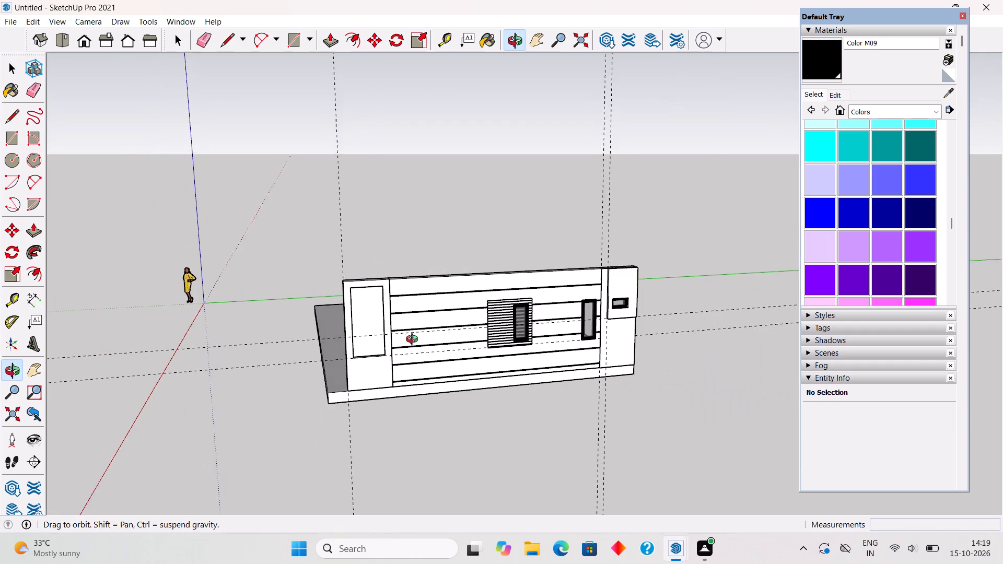
{"action": "middle_click_drag", "start_coordinate": [414, 340], "coordinate": [709, 358]}
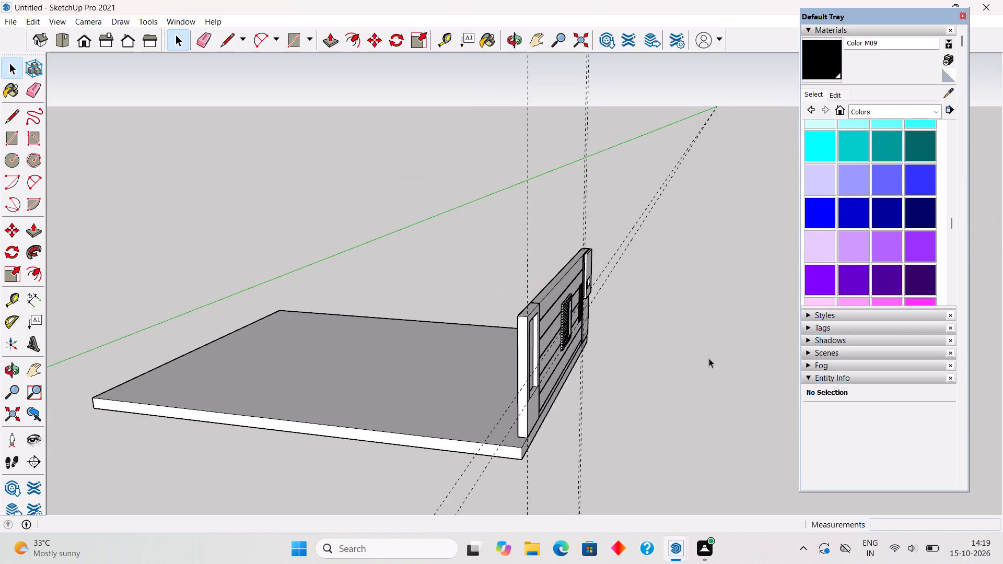
{"action": "middle_click_drag", "start_coordinate": [476, 458], "coordinate": [475, 477]}
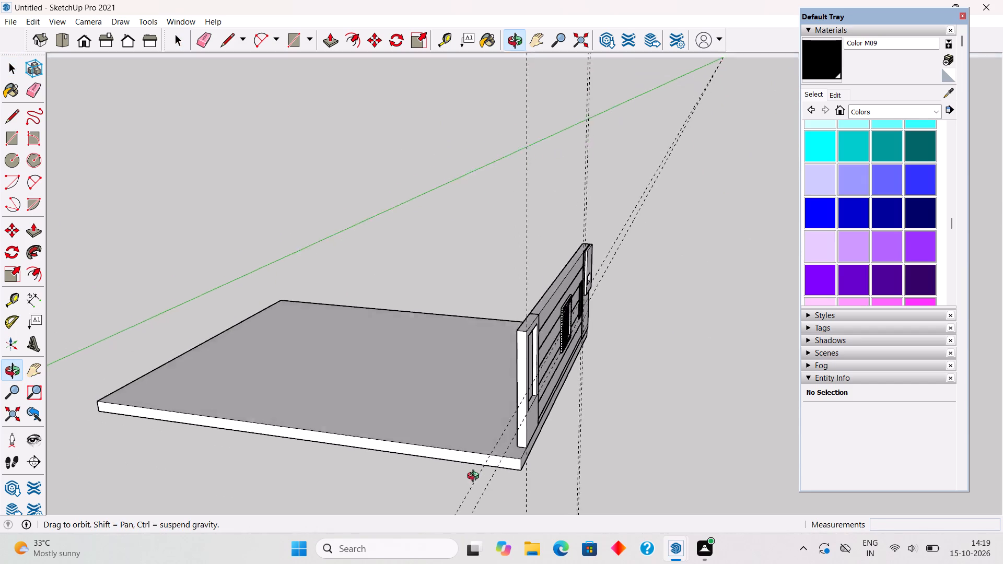
{"action": "middle_click_drag", "start_coordinate": [475, 477], "coordinate": [739, 478]}
{"action": "scroll", "coordinate": [621, 429], "scroll_direction": "up", "scroll_amount": 5}
{"action": "middle_click_drag", "start_coordinate": [635, 404], "coordinate": [591, 434]}
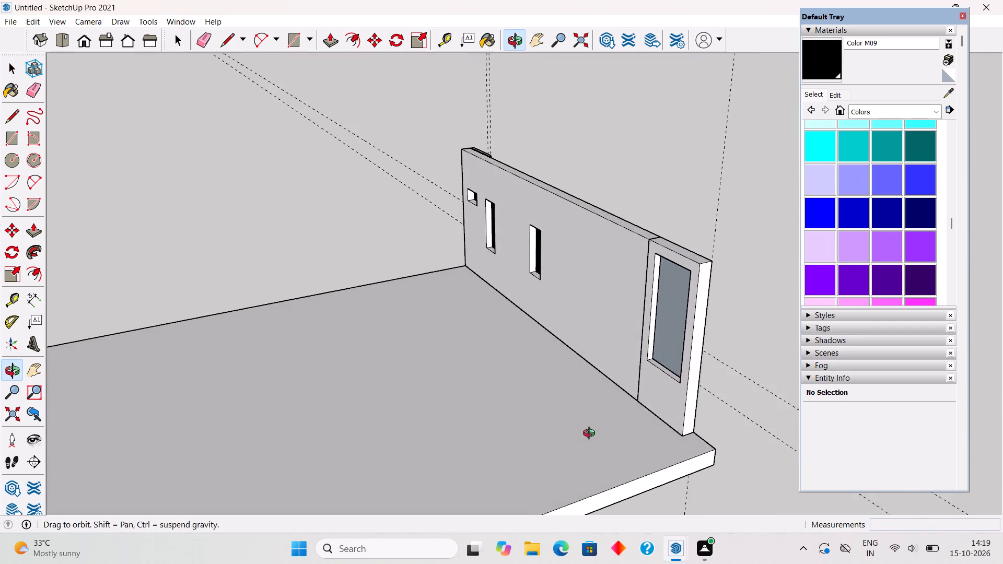
{"action": "middle_click_drag", "start_coordinate": [591, 434], "coordinate": [566, 461]}
{"action": "key", "text": "t"}
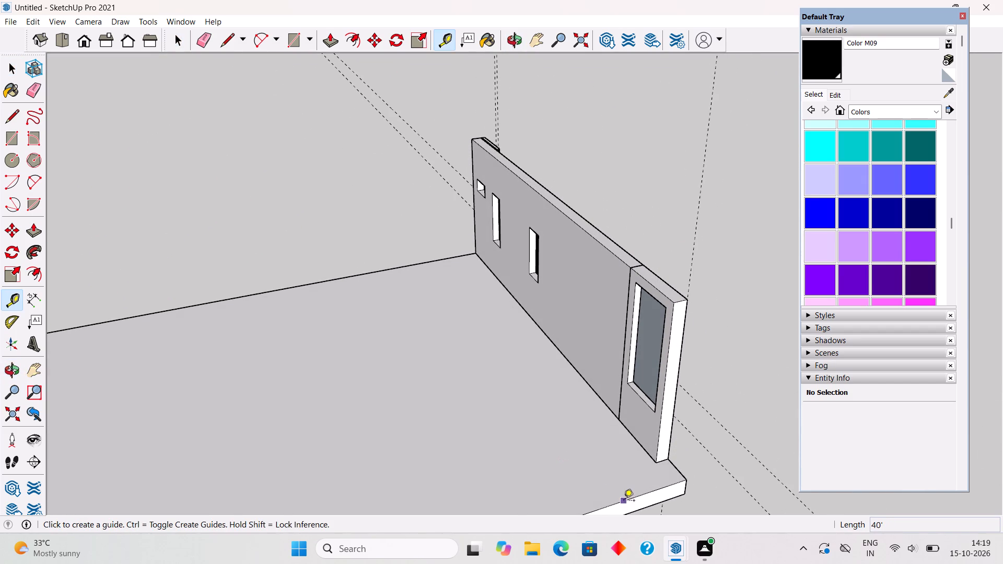
{"action": "left_click", "coordinate": [624, 501]}
{"action": "scroll", "coordinate": [607, 434], "scroll_direction": "up", "scroll_amount": 4}
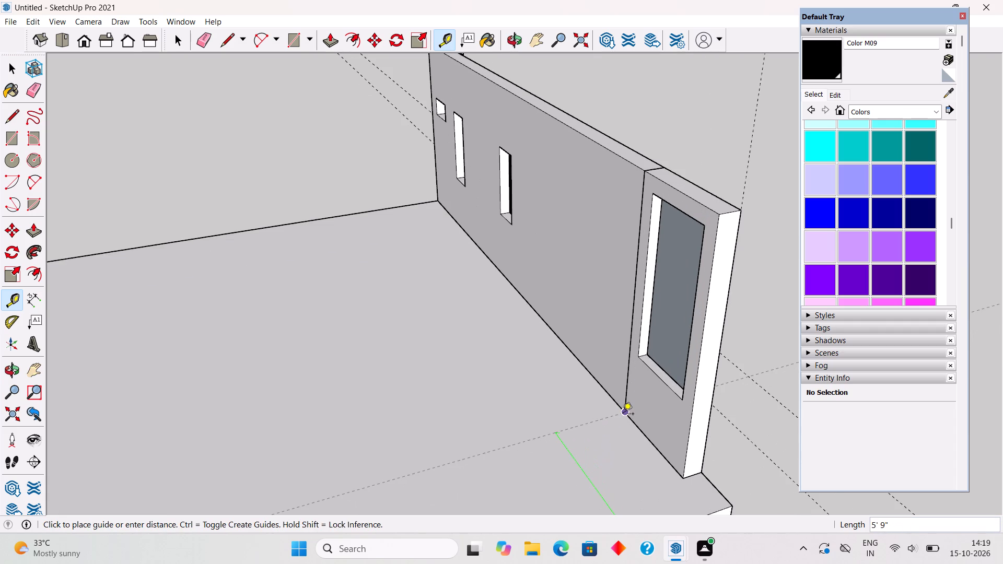
{"action": "left_click", "coordinate": [623, 415]}
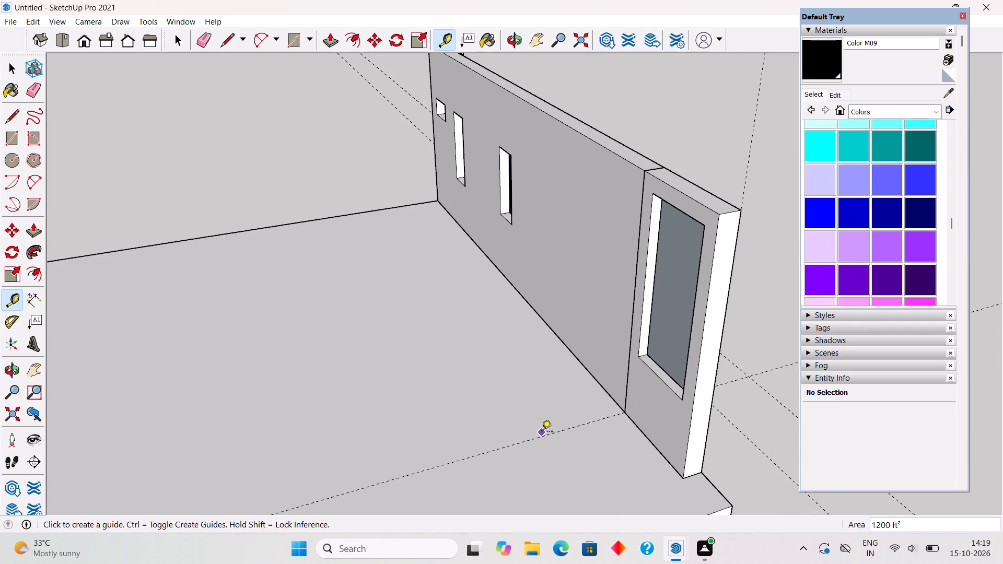
Place a parallel guide 9" from the end panel's corner guide, on the side away from the slab's end edge.
{"action": "left_click", "coordinate": [541, 435]}
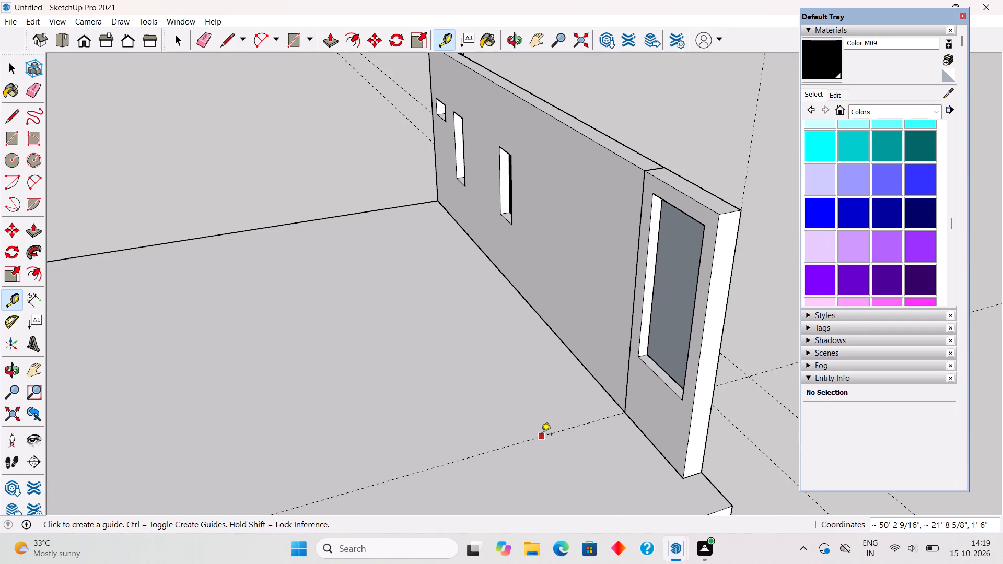
{"action": "type", "text": "9\""}
{"action": "key", "text": "Return"}
{"action": "key", "text": "space"}
Place a guide across the slab 12' from the front wall's inner bottom edge.
{"action": "scroll", "coordinate": [535, 419], "scroll_direction": "down", "scroll_amount": 11}
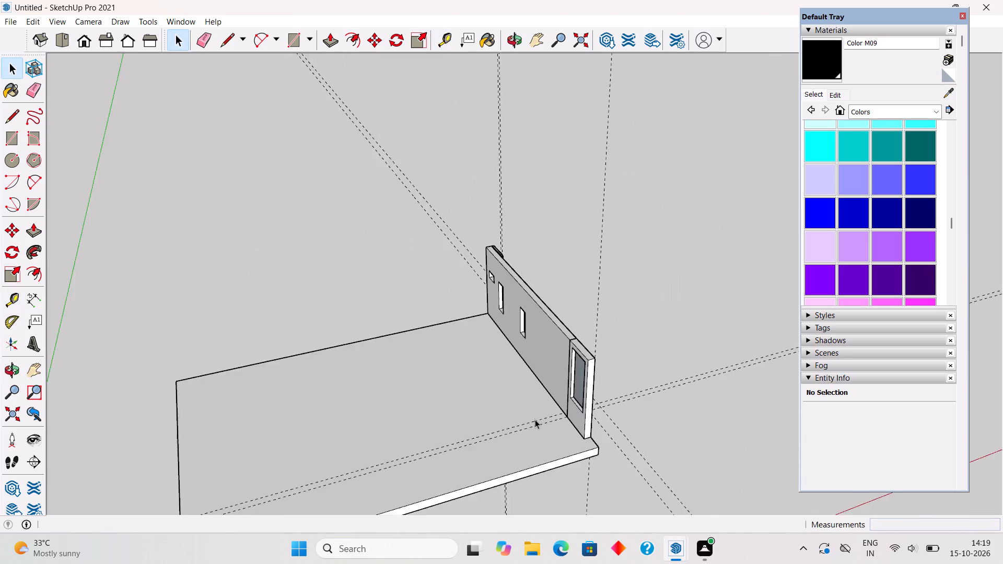
{"action": "scroll", "coordinate": [535, 419], "scroll_direction": "down", "scroll_amount": 3}
{"action": "scroll", "coordinate": [360, 405], "scroll_direction": "down", "scroll_amount": 5}
{"action": "scroll", "coordinate": [297, 468], "scroll_direction": "up", "scroll_amount": 7}
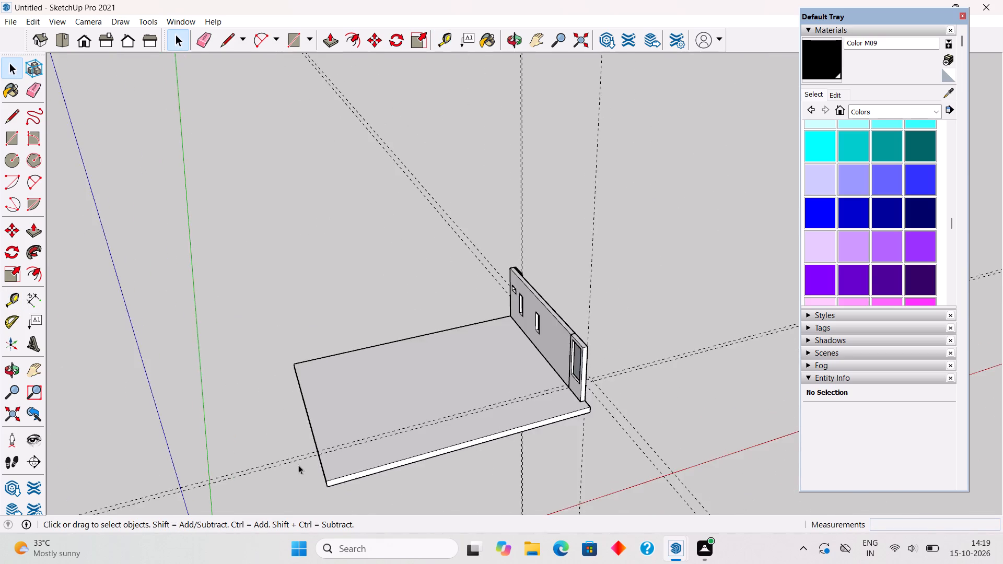
{"action": "scroll", "coordinate": [298, 465], "scroll_direction": "up", "scroll_amount": 4}
{"action": "middle_click_drag", "start_coordinate": [353, 501], "coordinate": [258, 495]}
{"action": "scroll", "coordinate": [432, 402], "scroll_direction": "up", "scroll_amount": 4}
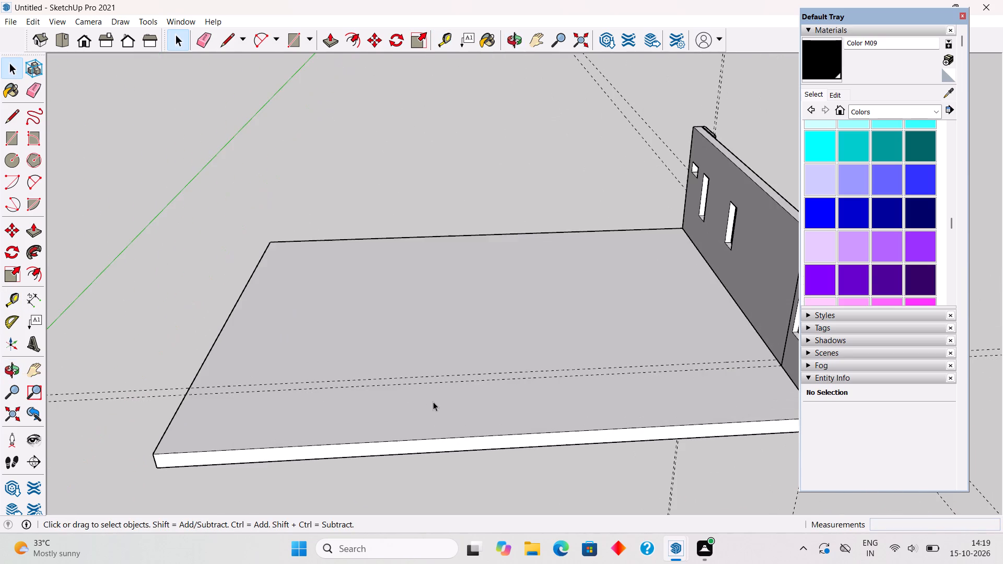
{"action": "middle_click_drag", "start_coordinate": [439, 414], "coordinate": [435, 443]}
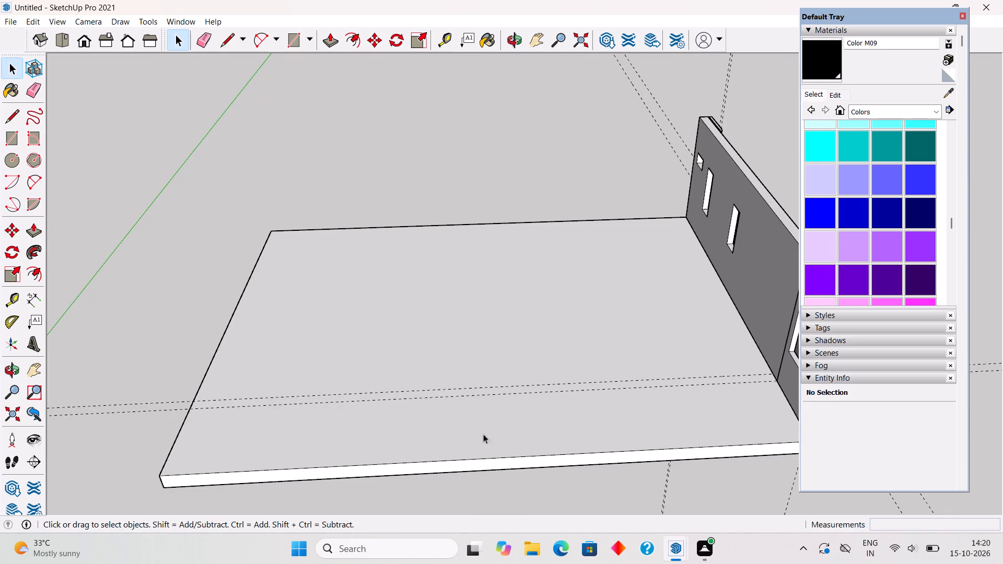
{"action": "key", "text": "t"}
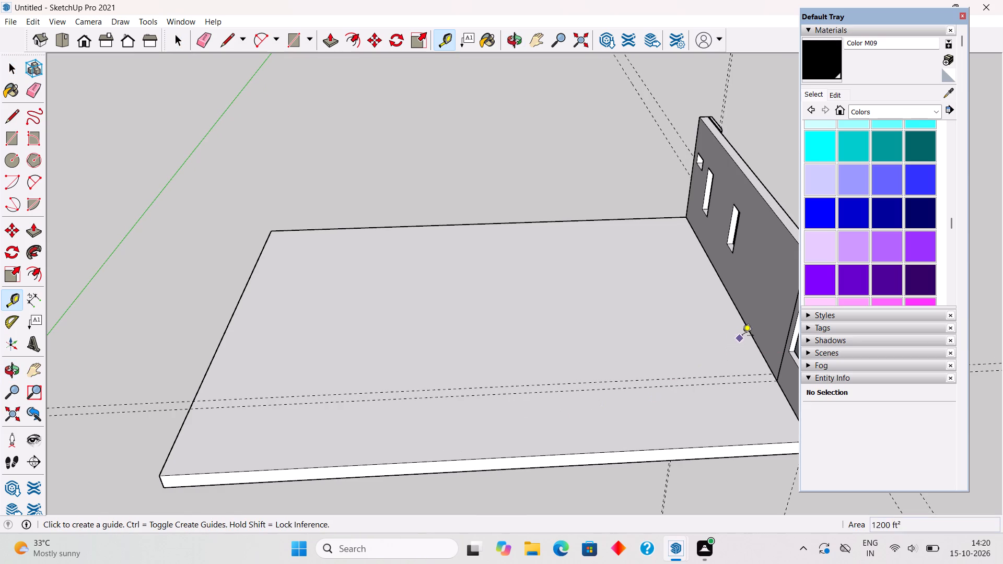
{"action": "left_click", "coordinate": [749, 331]}
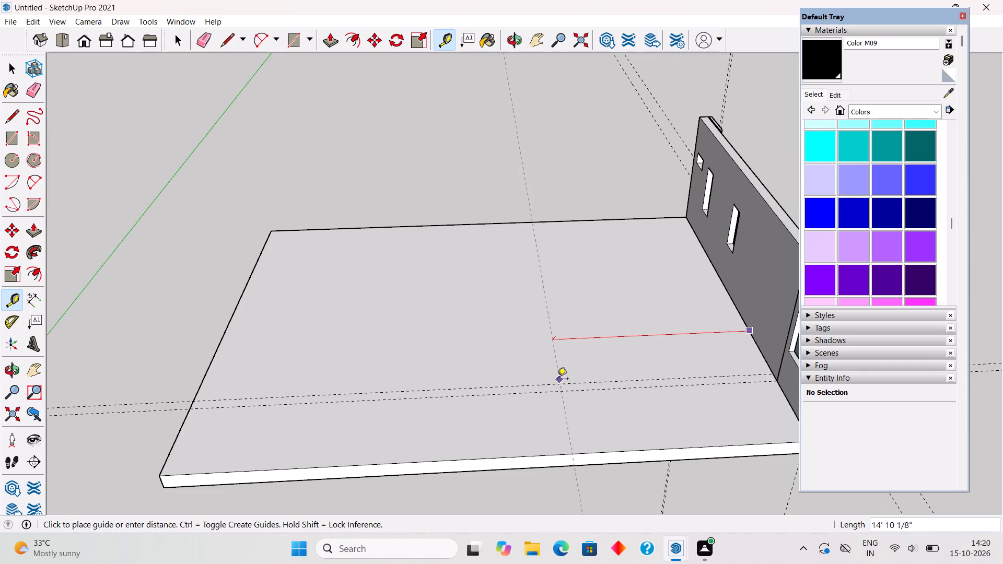
{"action": "type", "text": "12'"}
{"action": "key", "text": "Return"}
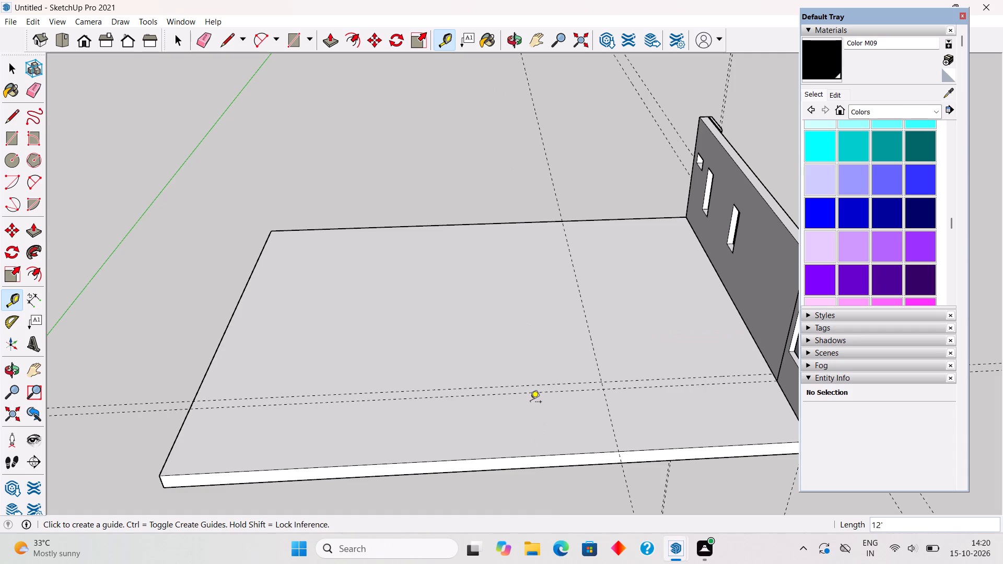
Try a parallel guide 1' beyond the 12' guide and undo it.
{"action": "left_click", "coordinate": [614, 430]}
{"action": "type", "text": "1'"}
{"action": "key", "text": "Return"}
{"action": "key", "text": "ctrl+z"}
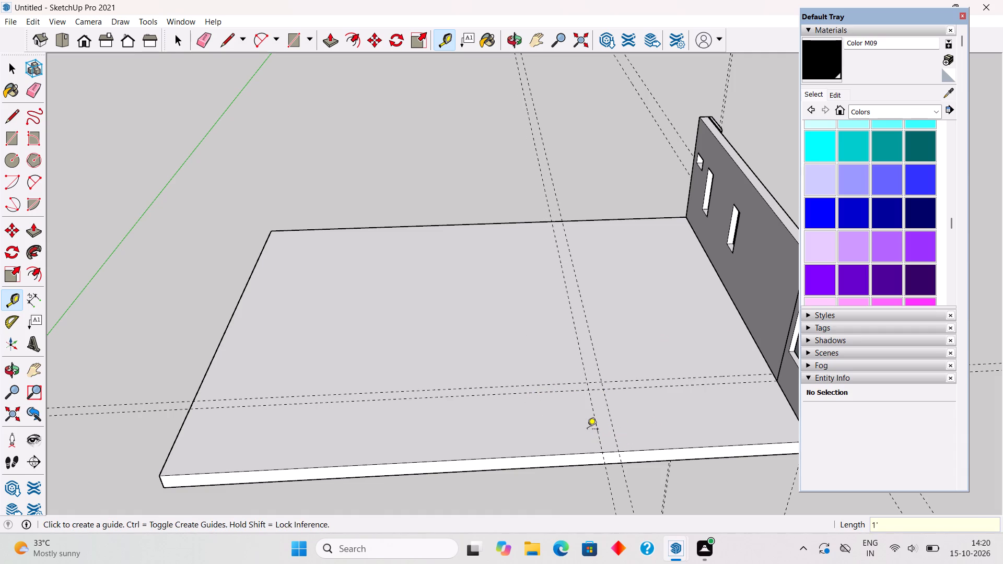
Place a parallel guide 1.5' beyond the 12' guide, on the side away from the front wall.
{"action": "left_click", "coordinate": [611, 414]}
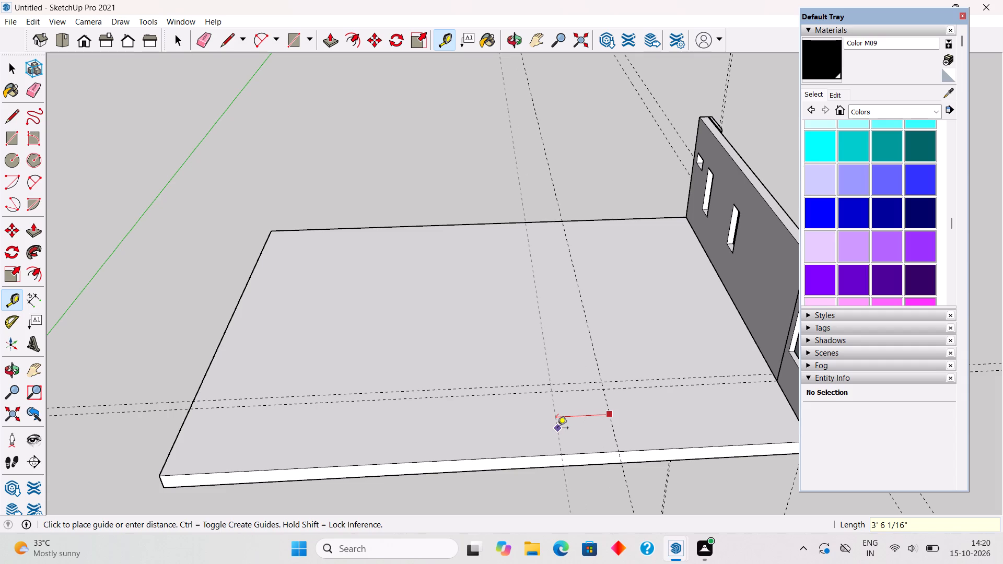
{"action": "type", "text": "1.5'"}
{"action": "key", "text": "Return"}
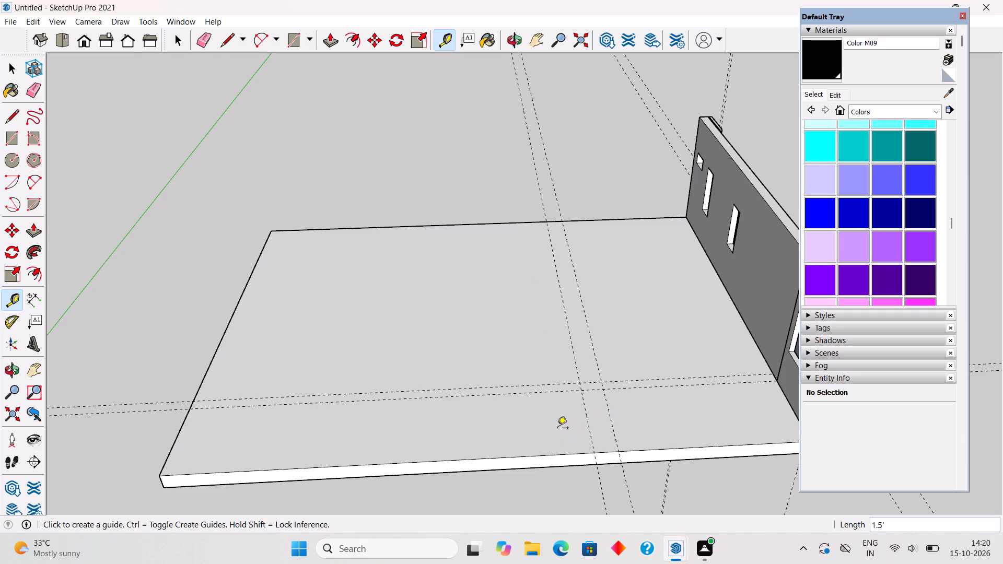
Place a guide along the bottom edge of the end panel's outer end face, extending across the slab.
{"action": "scroll", "coordinate": [557, 429], "scroll_direction": "down", "scroll_amount": 3}
{"action": "scroll", "coordinate": [740, 421], "scroll_direction": "up", "scroll_amount": 1}
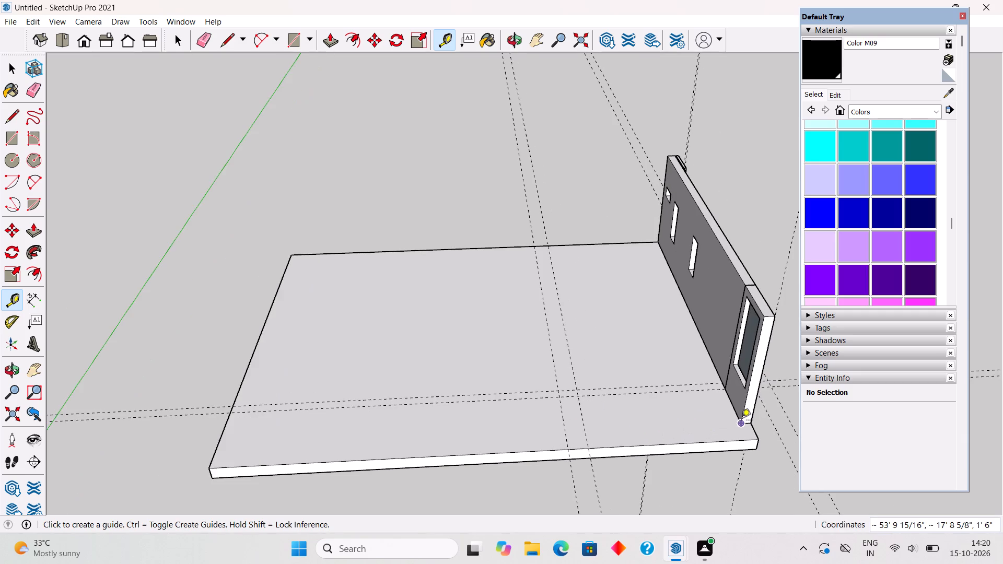
{"action": "scroll", "coordinate": [742, 422], "scroll_direction": "up", "scroll_amount": 5}
{"action": "middle_click_drag", "start_coordinate": [570, 438], "coordinate": [348, 391]}
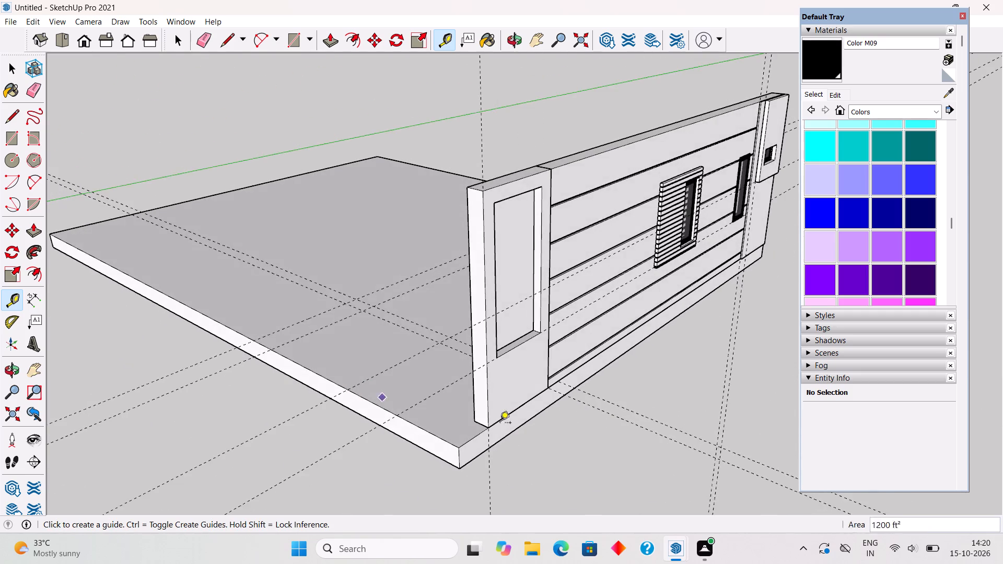
{"action": "scroll", "coordinate": [513, 427], "scroll_direction": "up", "scroll_amount": 9}
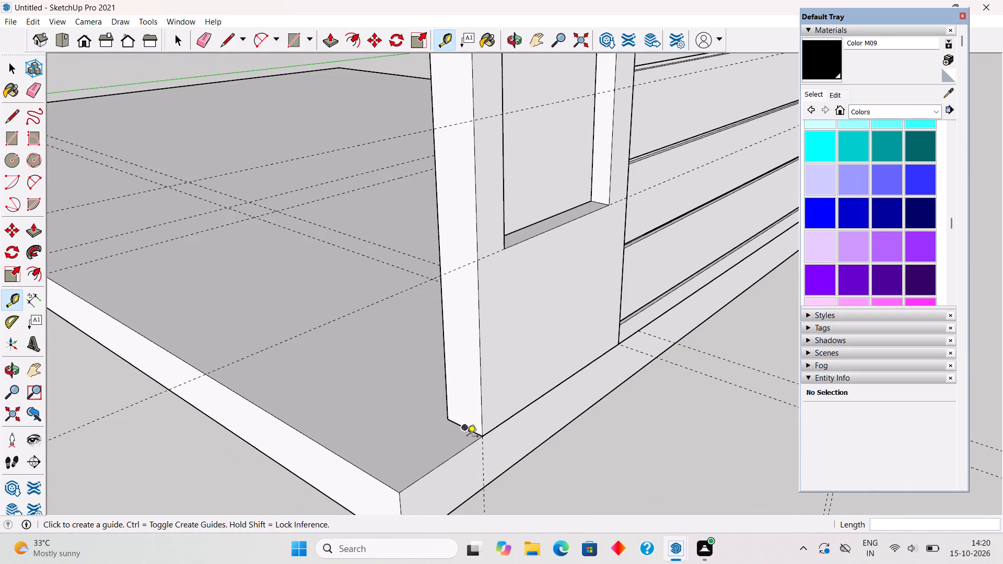
{"action": "double_click", "coordinate": [474, 434]}
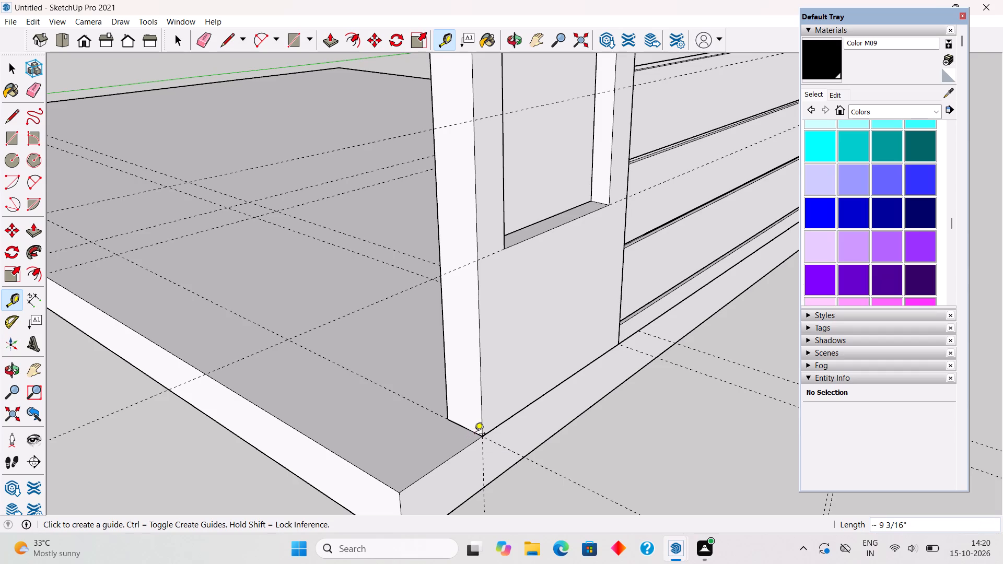
Place a vertical guide on the end panel's inner face, slightly in from its outer edge.
{"action": "scroll", "coordinate": [474, 434], "scroll_direction": "down", "scroll_amount": 9}
{"action": "middle_click_drag", "start_coordinate": [380, 408], "coordinate": [486, 437]}
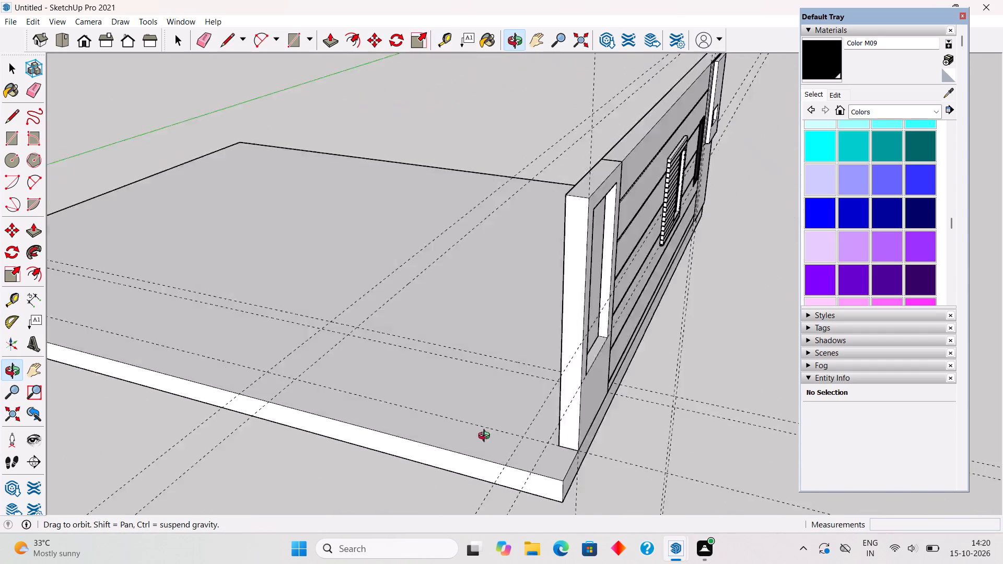
{"action": "middle_click_drag", "start_coordinate": [486, 437], "coordinate": [674, 481]}
{"action": "scroll", "coordinate": [691, 422], "scroll_direction": "up", "scroll_amount": 2}
{"action": "middle_click_drag", "start_coordinate": [679, 430], "coordinate": [726, 429]}
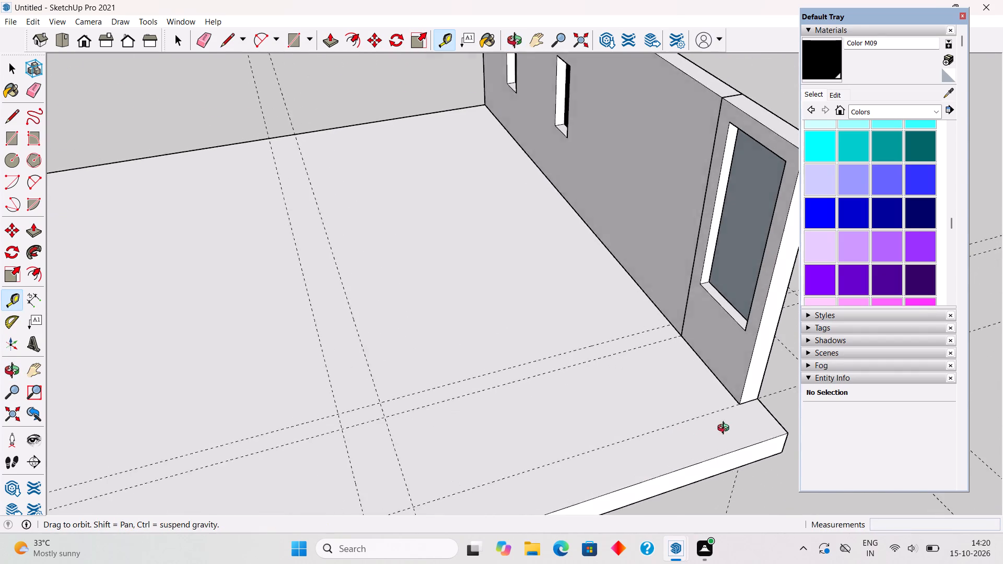
{"action": "middle_click_drag", "start_coordinate": [726, 429], "coordinate": [796, 429]}
{"action": "scroll", "coordinate": [796, 429], "scroll_direction": "down", "scroll_amount": 3}
{"action": "scroll", "coordinate": [513, 398], "scroll_direction": "down", "scroll_amount": 5}
{"action": "middle_click_drag", "start_coordinate": [462, 415], "coordinate": [611, 405]}
{"action": "scroll", "coordinate": [663, 280], "scroll_direction": "up", "scroll_amount": 2}
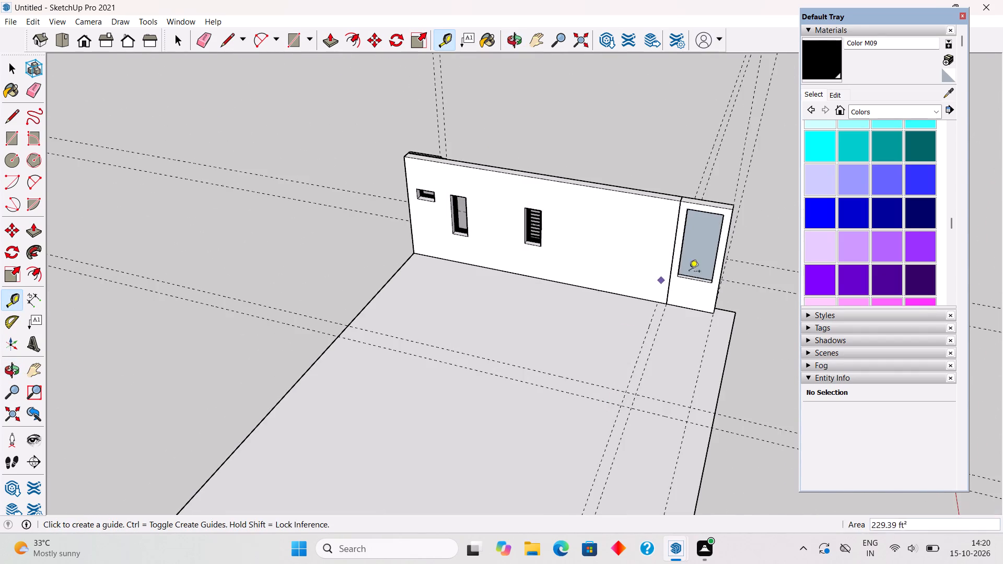
{"action": "scroll", "coordinate": [689, 272], "scroll_direction": "up", "scroll_amount": 3}
{"action": "scroll", "coordinate": [727, 263], "scroll_direction": "down", "scroll_amount": 1}
{"action": "scroll", "coordinate": [730, 263], "scroll_direction": "up", "scroll_amount": 3}
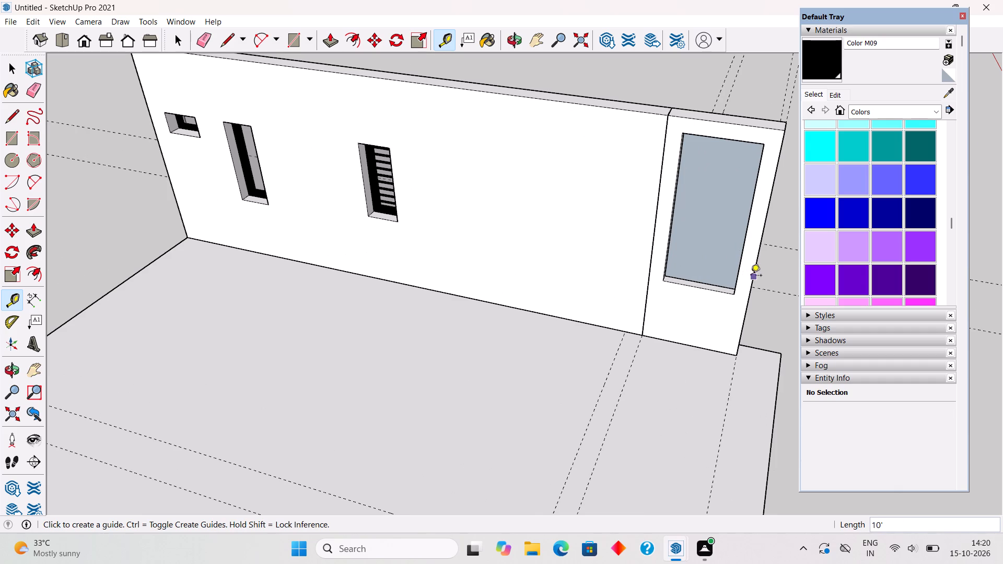
{"action": "left_click", "coordinate": [751, 276]}
{"action": "left_click", "coordinate": [739, 276]}
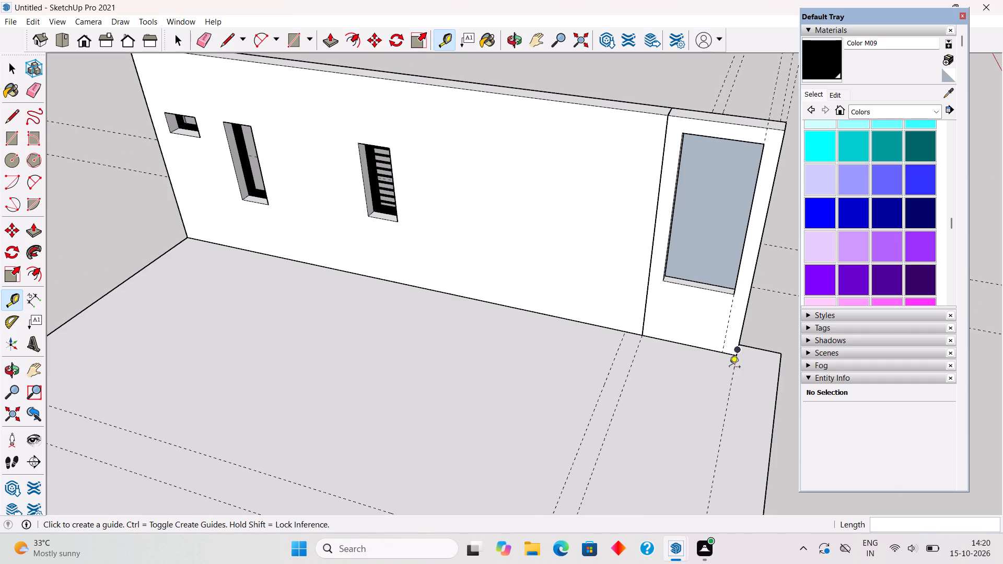
Place a floor guide about 6 1/4" in from the end face's floor guide, meeting the base of the panel's vertical guide.
{"action": "left_click", "coordinate": [731, 379]}
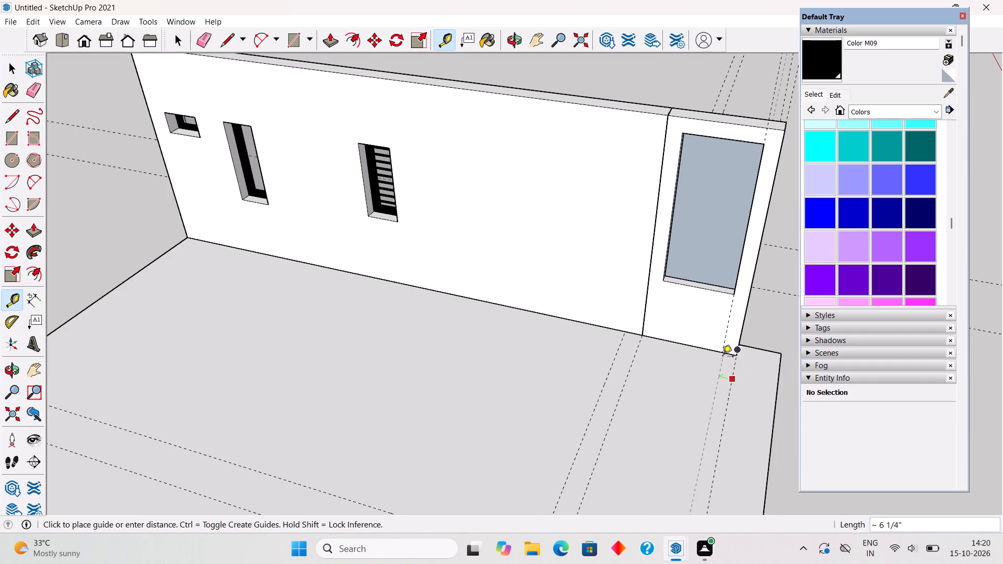
{"action": "left_click", "coordinate": [722, 355]}
Place a guide across the slab 16' beyond the 1.5' offset guide, farther away from the front wall.
{"action": "scroll", "coordinate": [722, 355], "scroll_direction": "down", "scroll_amount": 10}
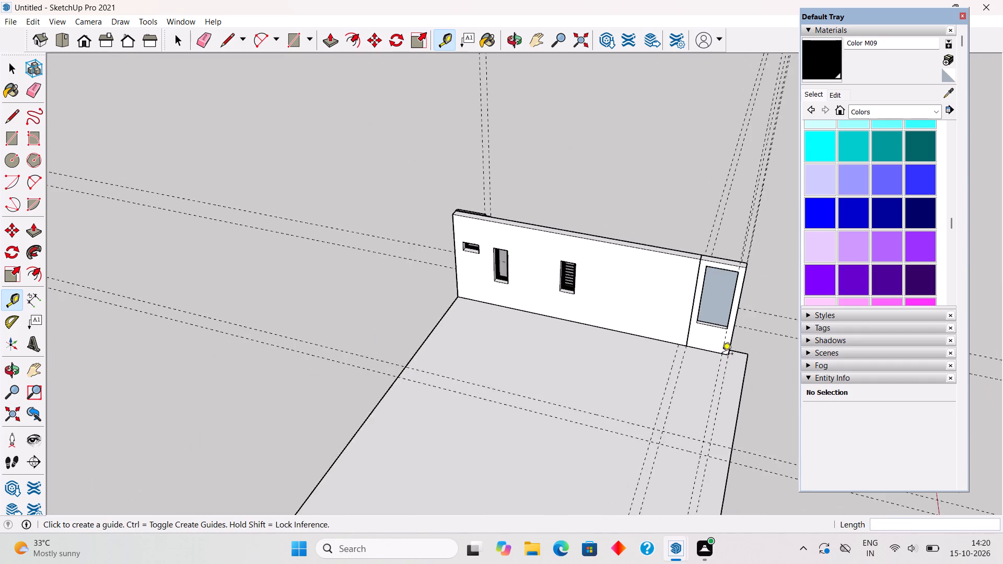
{"action": "scroll", "coordinate": [722, 359], "scroll_direction": "down", "scroll_amount": 4}
{"action": "middle_click_drag", "start_coordinate": [729, 444], "coordinate": [448, 400]}
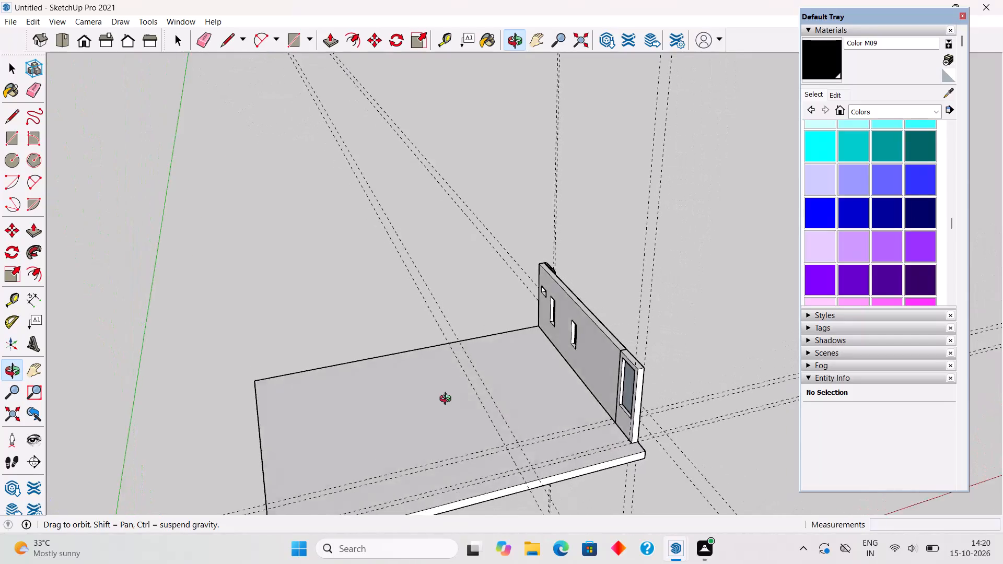
{"action": "middle_click_drag", "start_coordinate": [448, 400], "coordinate": [422, 396]}
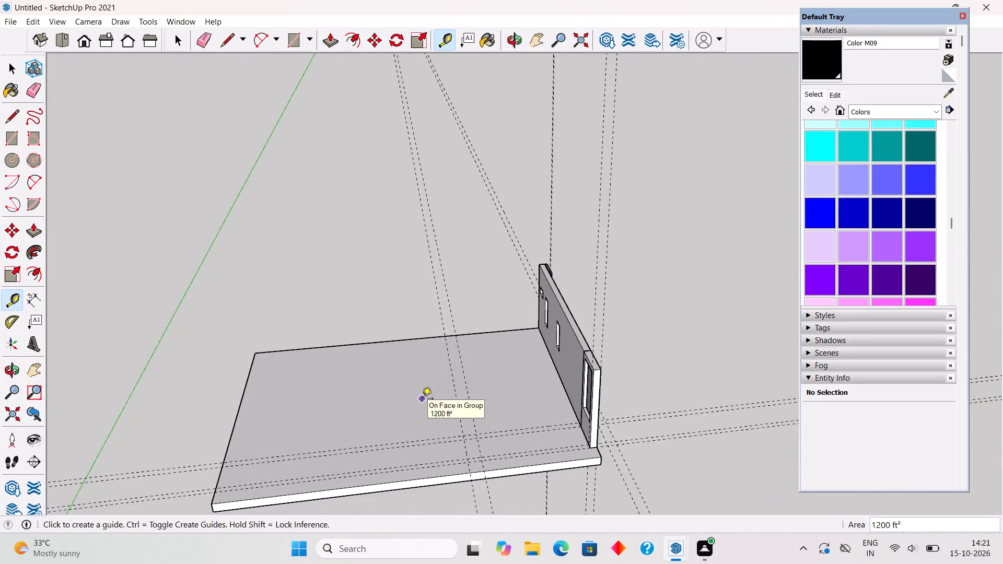
{"action": "left_click", "coordinate": [459, 423]}
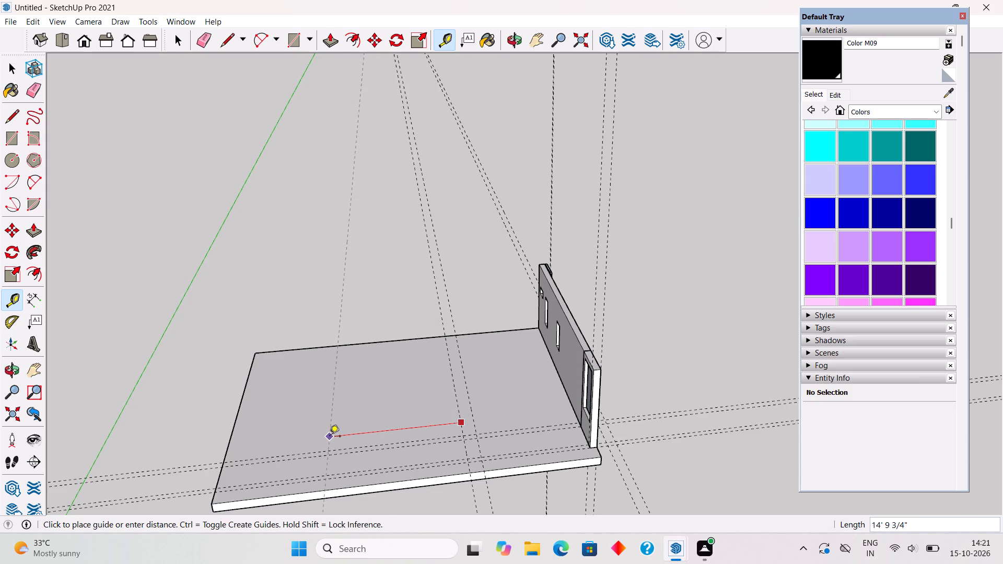
{"action": "type", "text": "16'"}
{"action": "key", "text": "Return"}
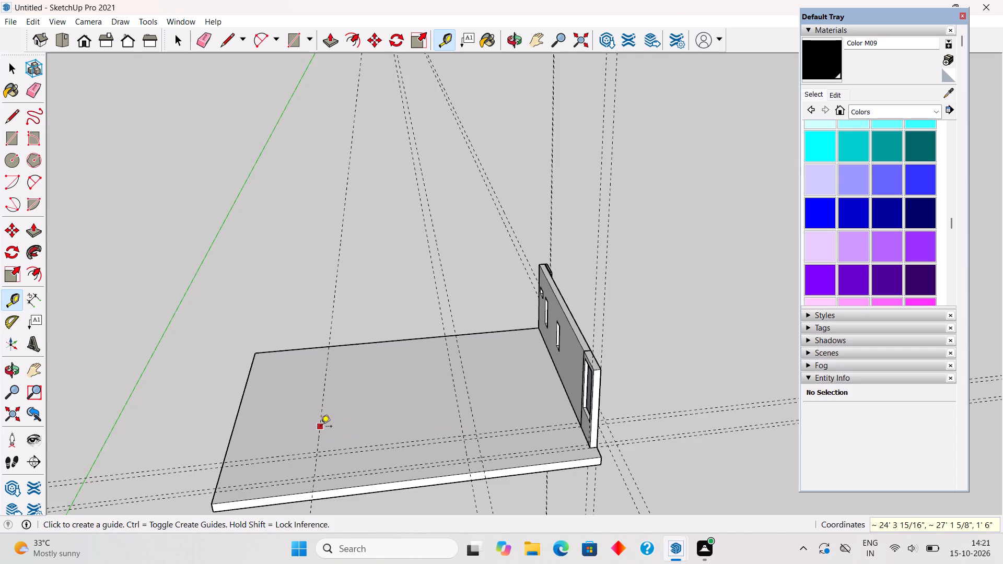
Place a guide across the slab 9" beyond the 16' guide, on the side away from the front wall.
{"action": "left_click", "coordinate": [321, 427]}
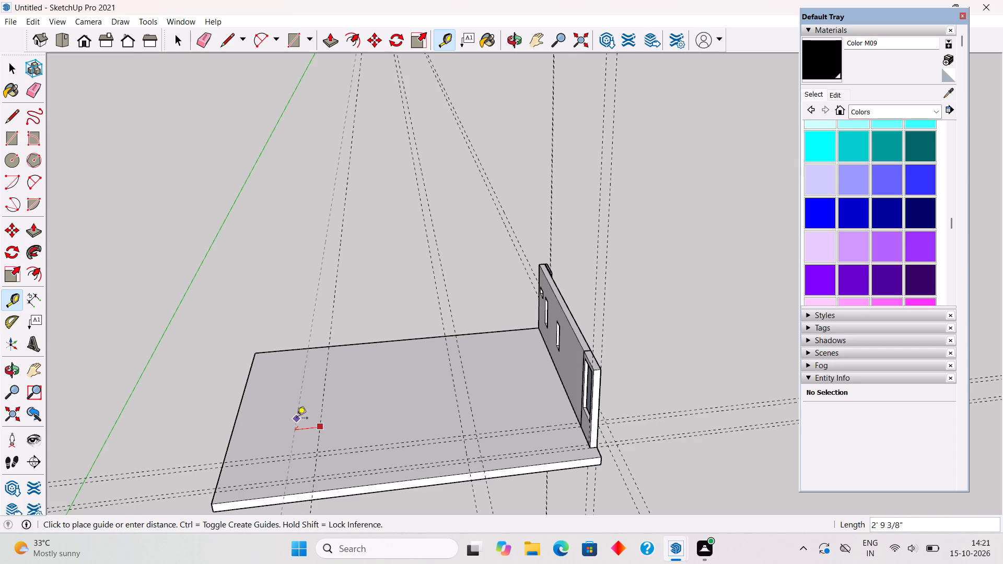
{"action": "type", "text": "9\""}
{"action": "key", "text": "Return"}
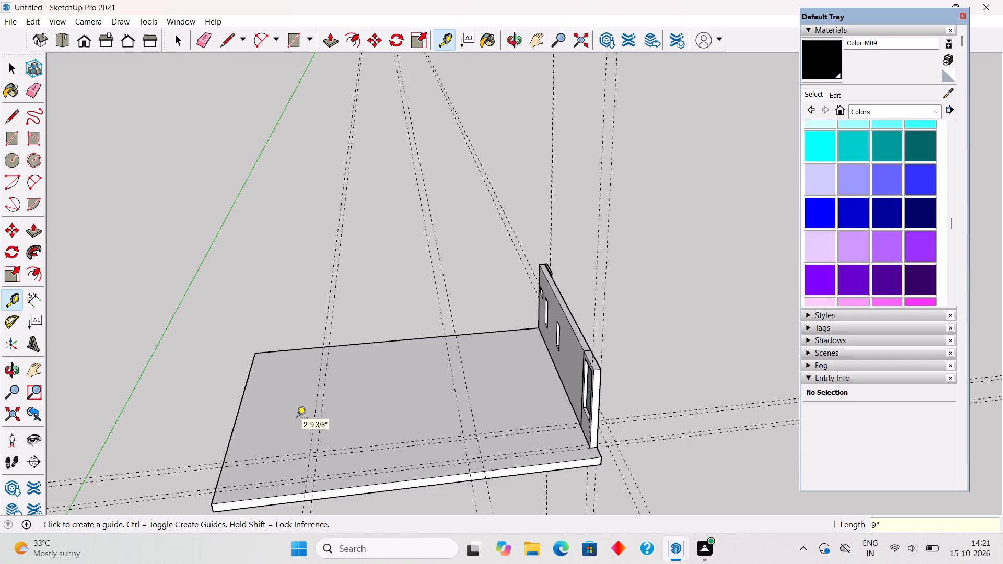
{"action": "key", "text": "space"}
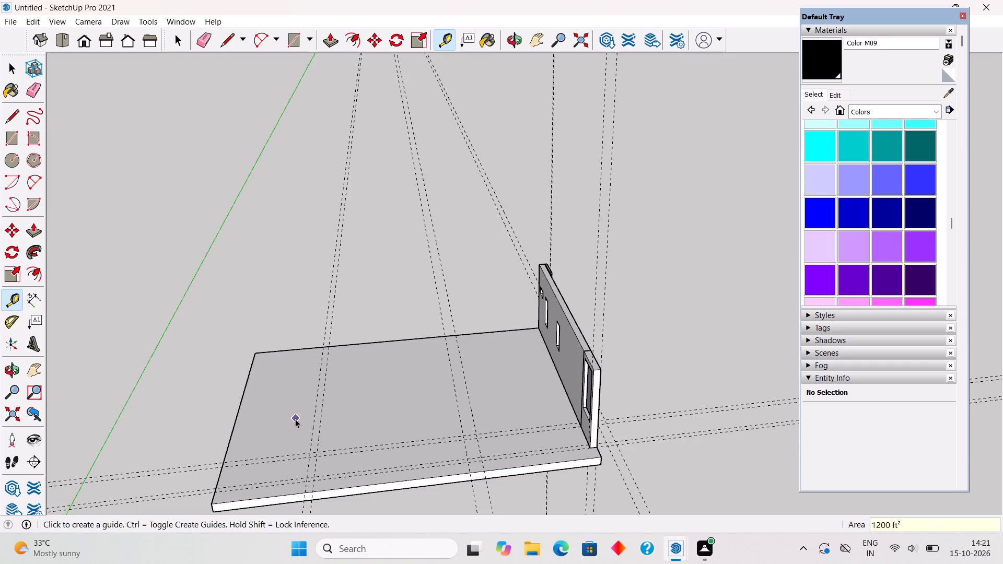
Place a guide between the two parallel mid-slab guides, 9" from the one nearer the front wall.
{"action": "middle_click_drag", "start_coordinate": [486, 444], "coordinate": [493, 492]}
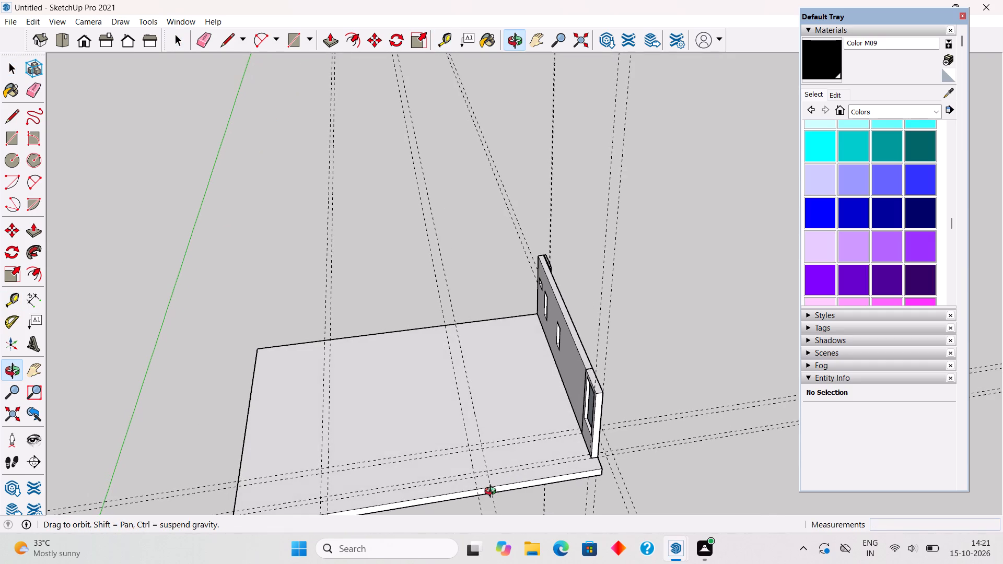
{"action": "middle_click_drag", "start_coordinate": [493, 492], "coordinate": [493, 495]}
{"action": "scroll", "coordinate": [501, 483], "scroll_direction": "up", "scroll_amount": 7}
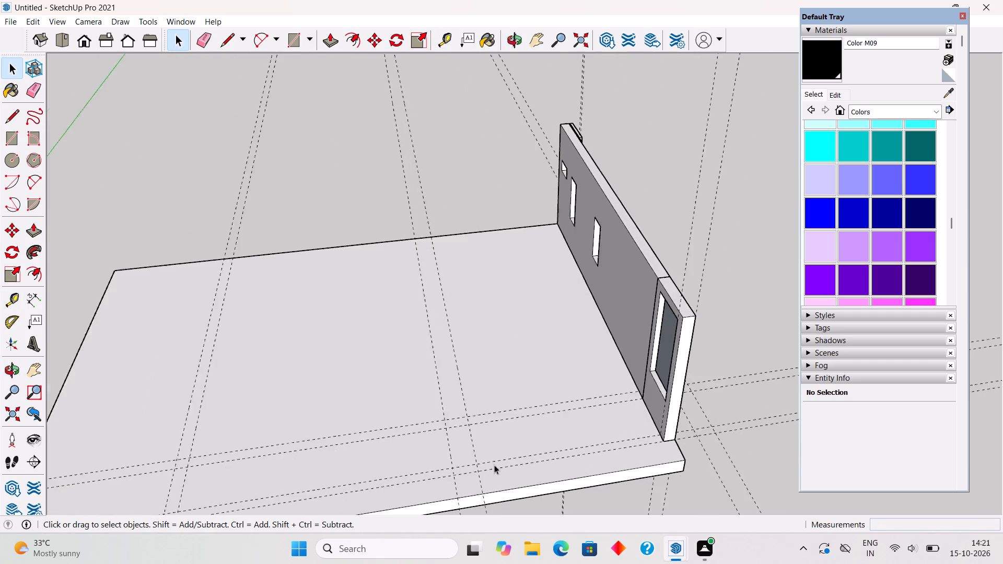
{"action": "scroll", "coordinate": [494, 465], "scroll_direction": "up", "scroll_amount": 5}
{"action": "scroll", "coordinate": [458, 444], "scroll_direction": "up", "scroll_amount": 5}
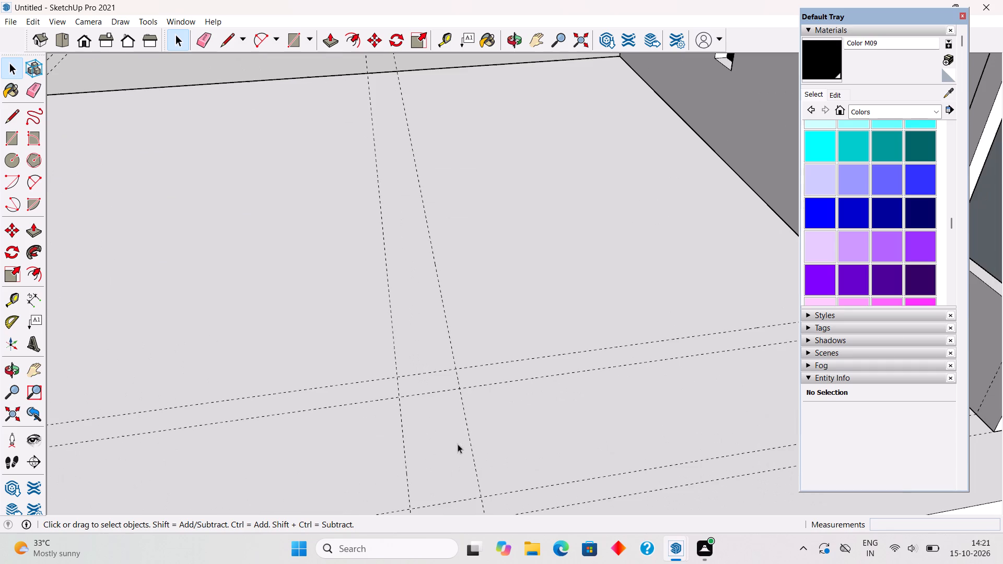
{"action": "key", "text": "t"}
{"action": "left_click", "coordinate": [468, 439]}
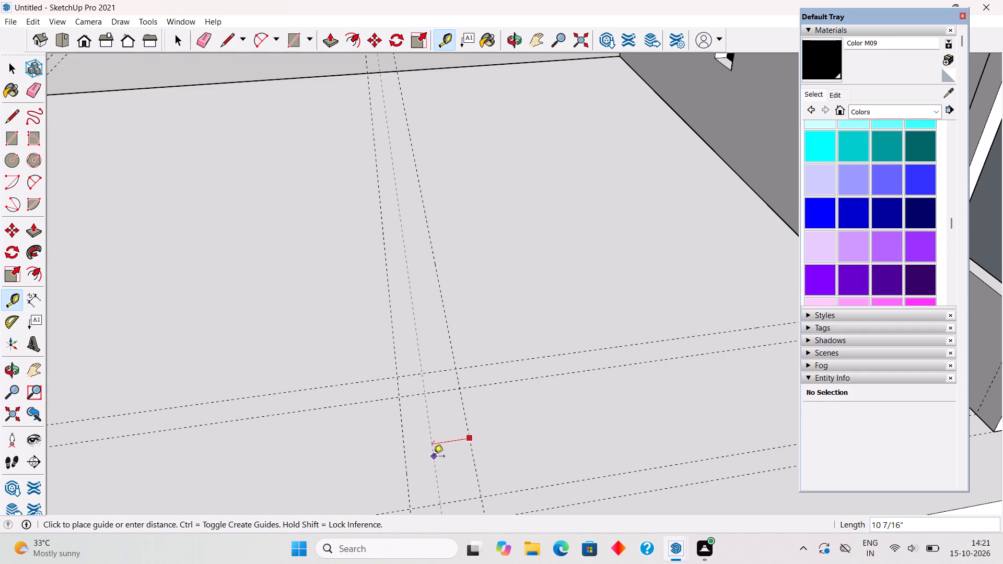
{"action": "key", "text": "9"}
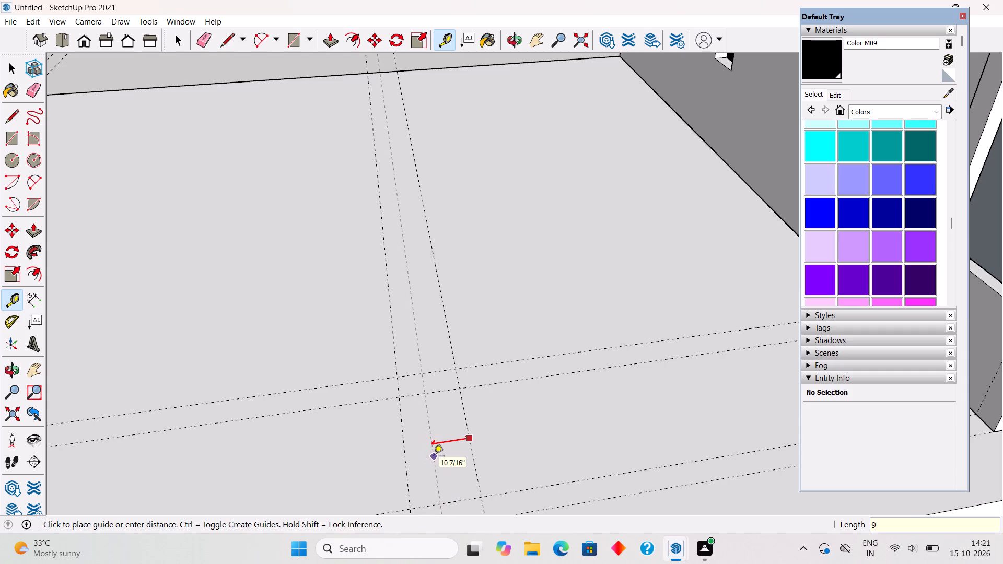
{"action": "key", "text": "shift+quotedbl"}
{"action": "key", "text": "Return"}
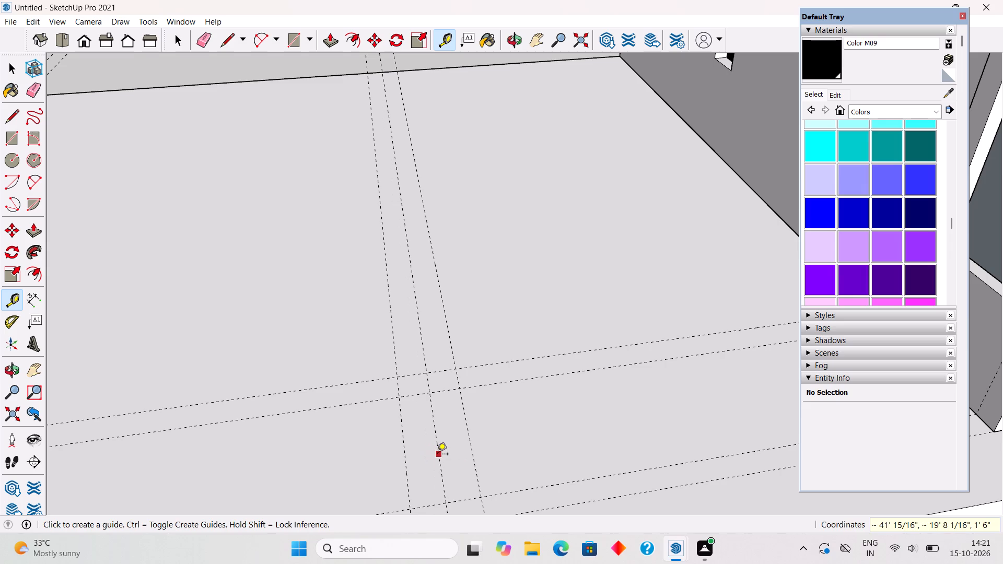
Start a parallel guide from the mid-slab pair's inner 9" guide, heading back toward the front wall.
{"action": "left_click", "coordinate": [437, 455]}
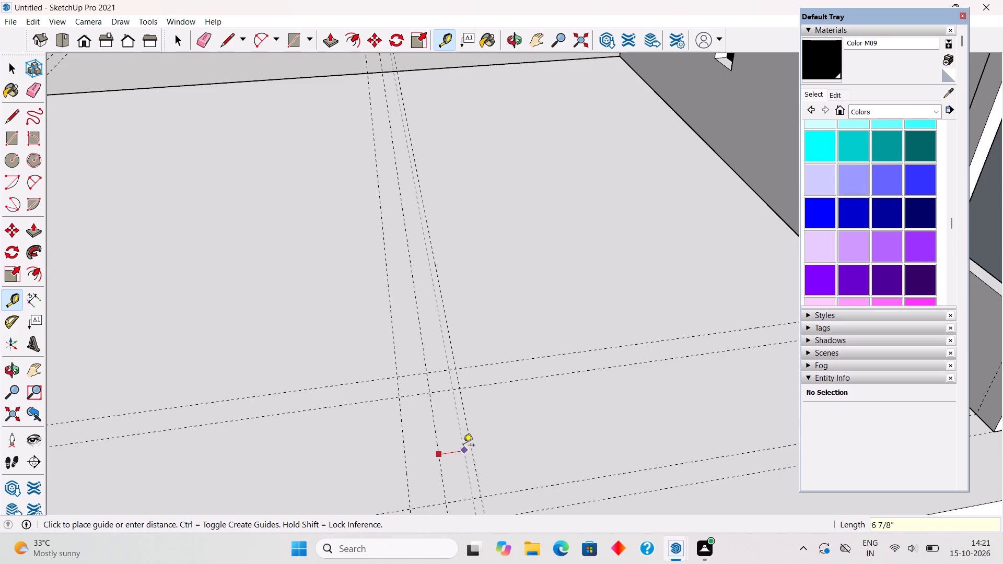
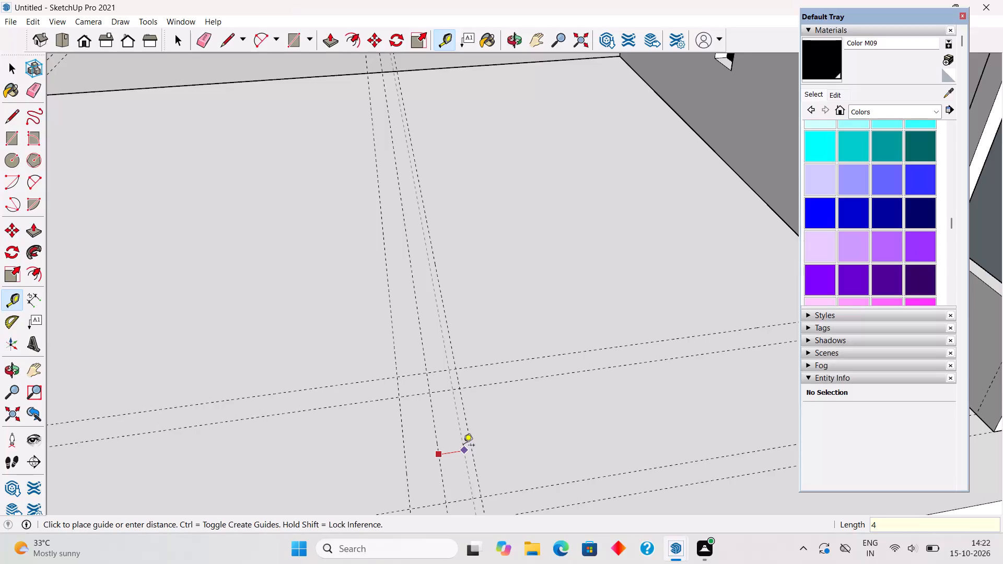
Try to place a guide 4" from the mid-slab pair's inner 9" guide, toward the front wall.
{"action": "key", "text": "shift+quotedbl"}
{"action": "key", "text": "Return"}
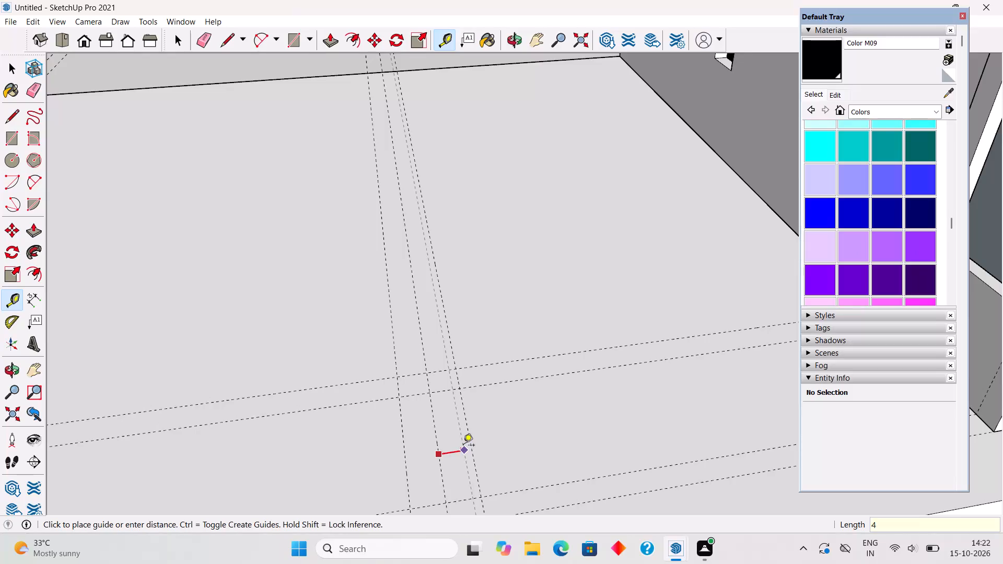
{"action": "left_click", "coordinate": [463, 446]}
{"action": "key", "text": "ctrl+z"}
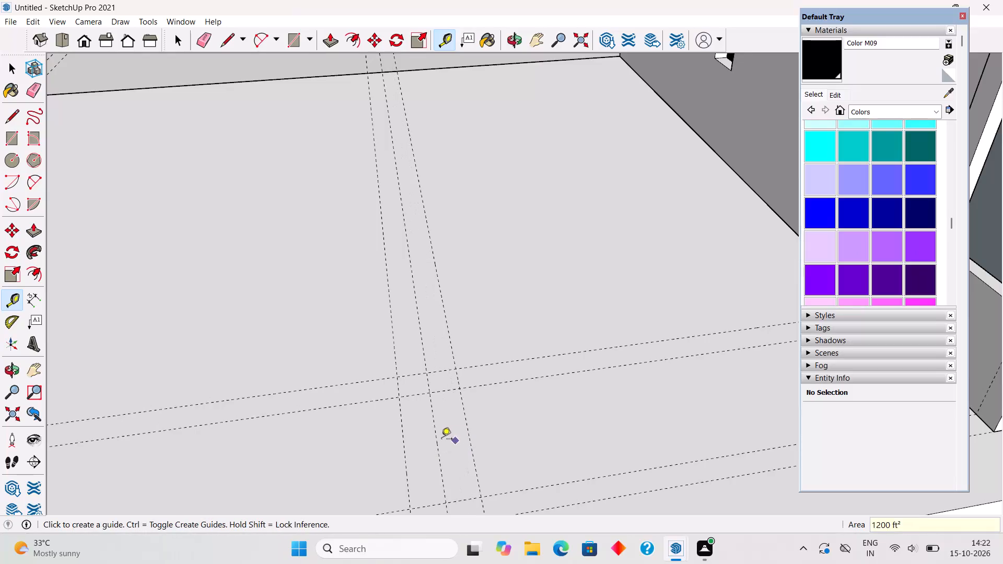
Place two guides, each 4.5" to either side of the middle guide of the mid-slab set.
{"action": "left_click", "coordinate": [440, 451]}
{"action": "type", "text": "4.5\""}
{"action": "key", "text": "Return"}
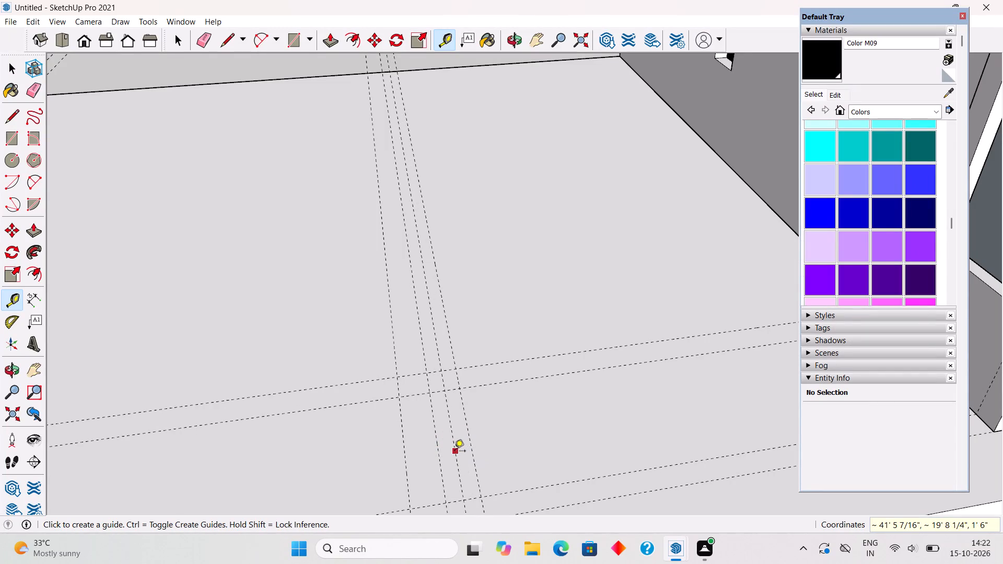
{"action": "left_click", "coordinate": [439, 456]}
{"action": "type", "text": "4."}
{"action": "key", "text": "5"}
{"action": "key", "text": "shift+quotedbl"}
{"action": "key", "text": "Return"}
{"action": "key", "text": "space"}
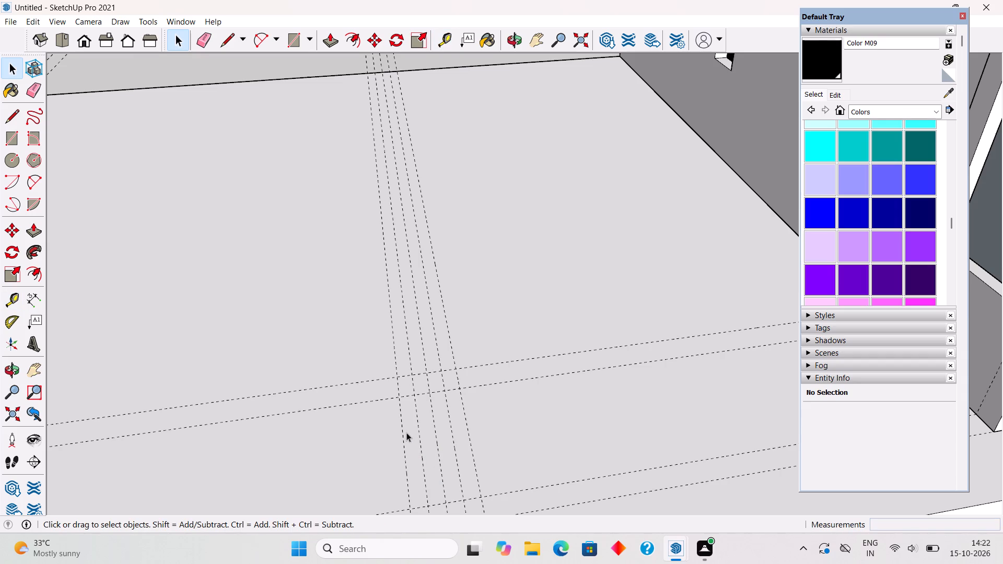
Draw a 13' 1 1/2" by 9" rectangle along the cross guides, from the mid-slab 4.5" guide farther from the front wall to that wall.
{"action": "middle_click_drag", "start_coordinate": [433, 412], "coordinate": [429, 427]}
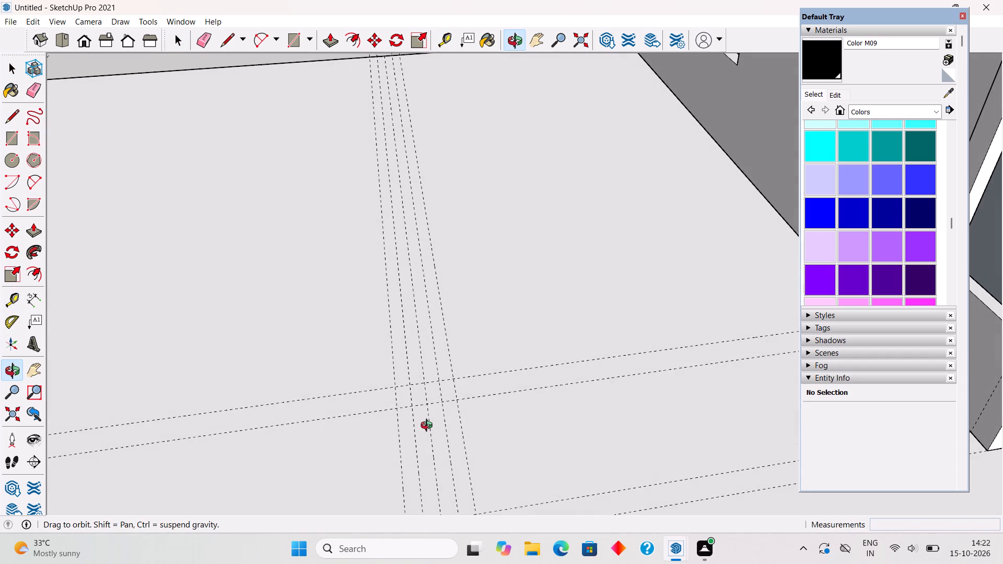
{"action": "middle_click_drag", "start_coordinate": [429, 427], "coordinate": [429, 427]}
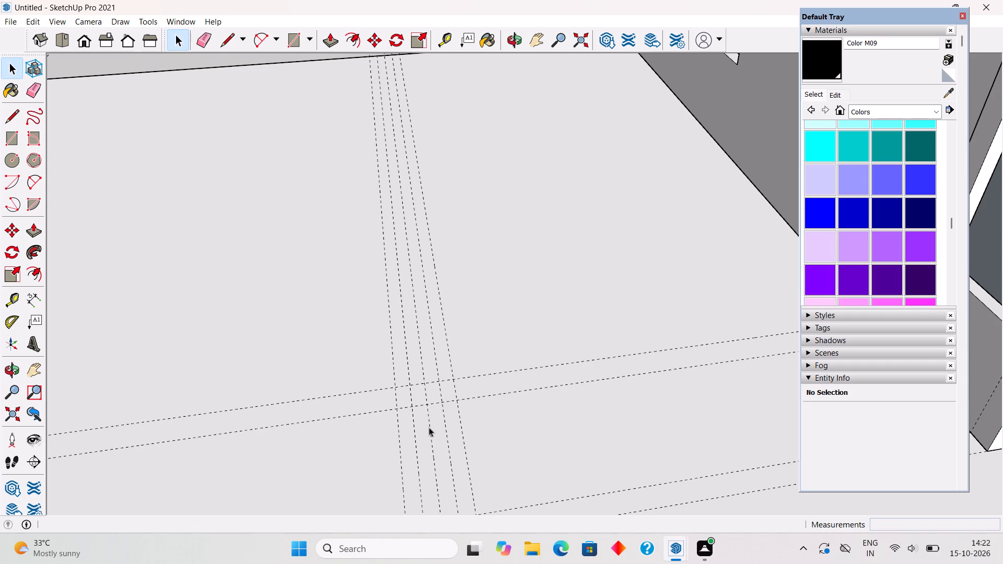
{"action": "key", "text": "r"}
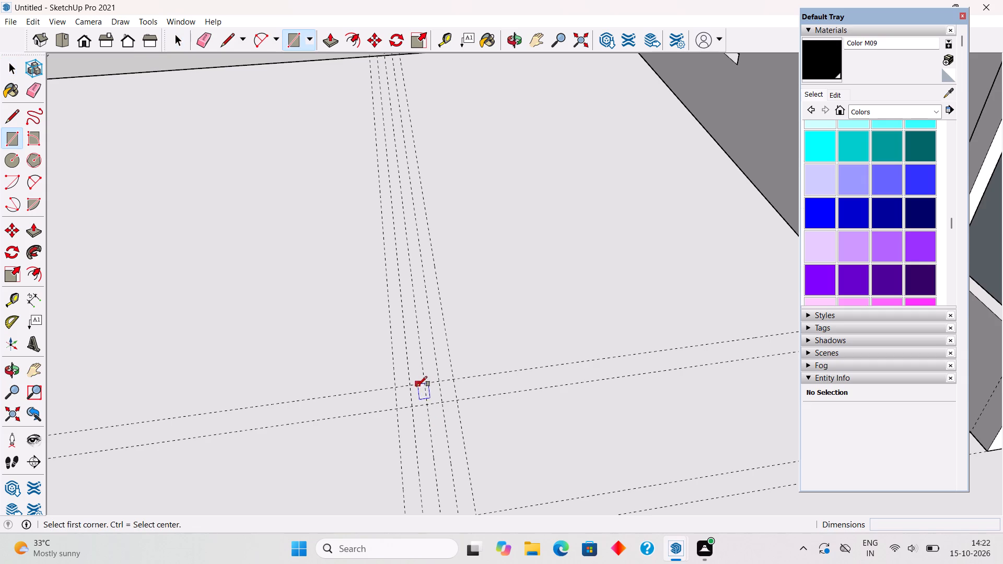
{"action": "left_click", "coordinate": [410, 385]}
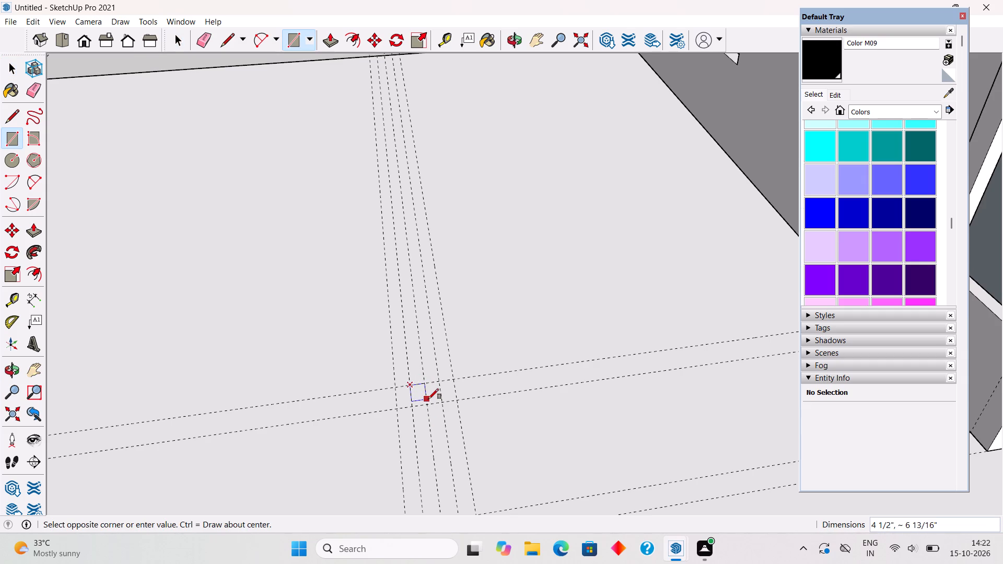
{"action": "scroll", "coordinate": [428, 399], "scroll_direction": "down", "scroll_amount": 5}
{"action": "left_click", "coordinate": [726, 361]}
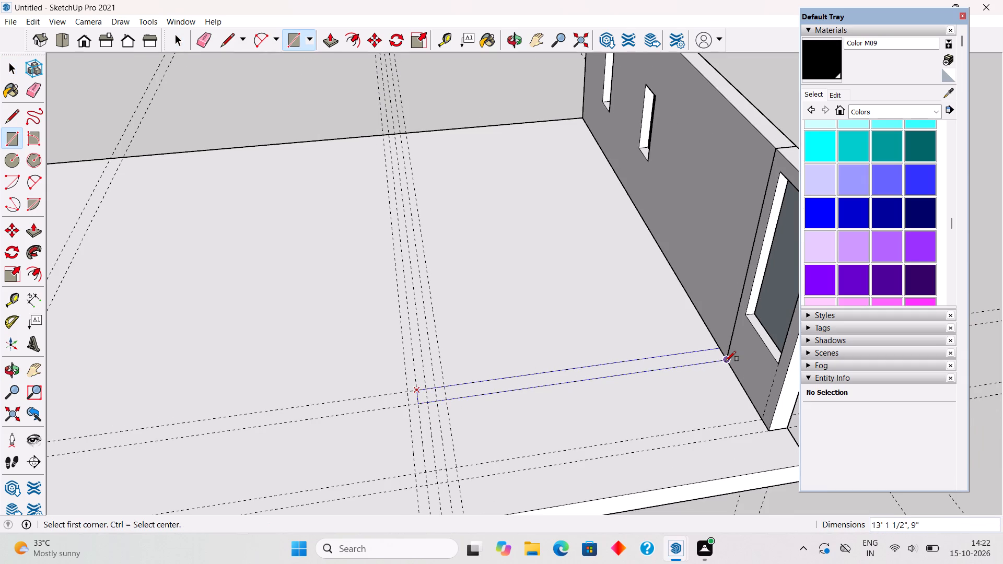
Extrude the long 9" wide rectangle up 10', level with the top of the front wall.
{"action": "key", "text": "p"}
{"action": "left_click", "coordinate": [700, 355]}
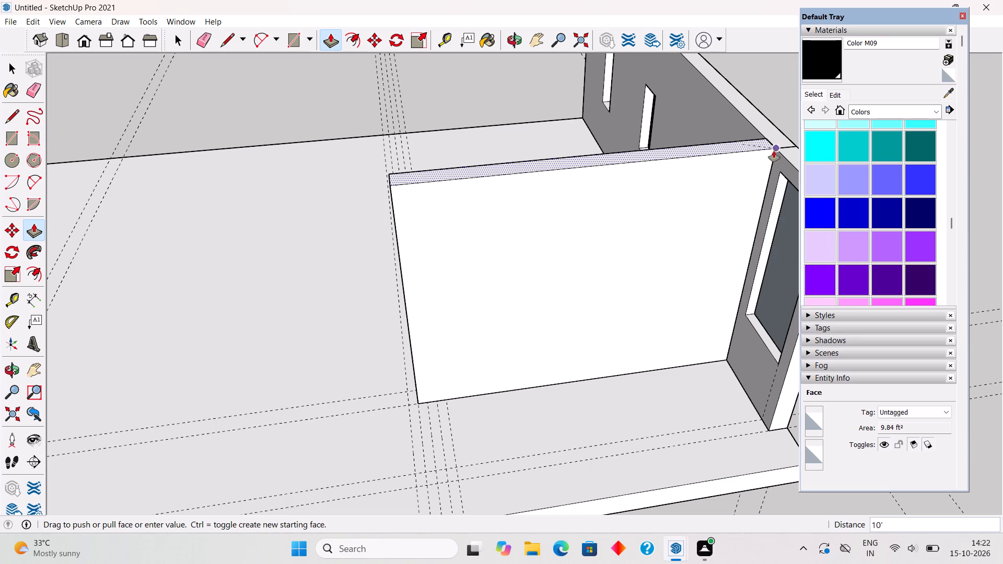
{"action": "left_click", "coordinate": [774, 144]}
{"action": "key", "text": "space"}
Make the new 10' high cross wall a group.
{"action": "triple_click", "coordinate": [708, 236]}
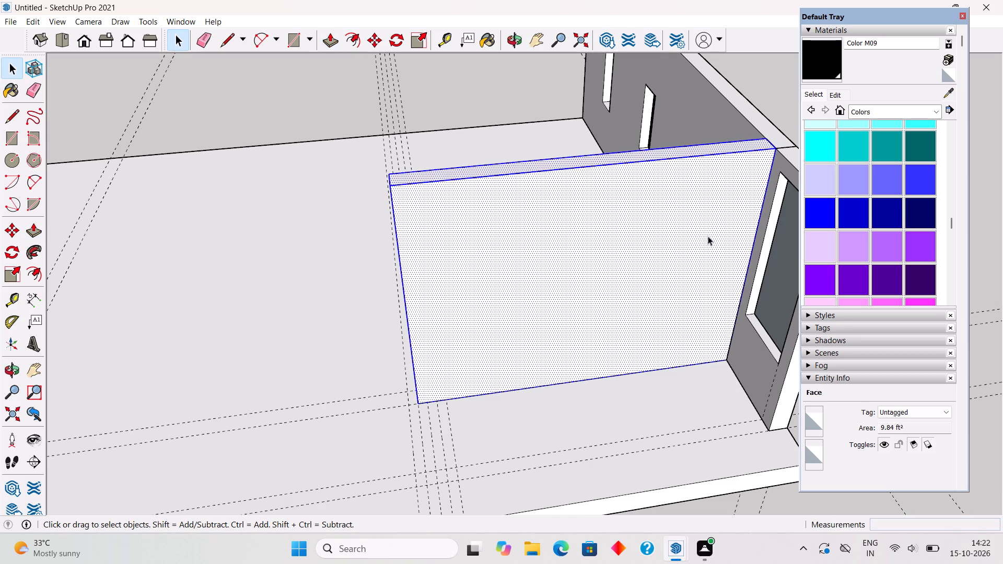
{"action": "right_click", "coordinate": [705, 240]}
{"action": "left_click", "coordinate": [741, 351]}
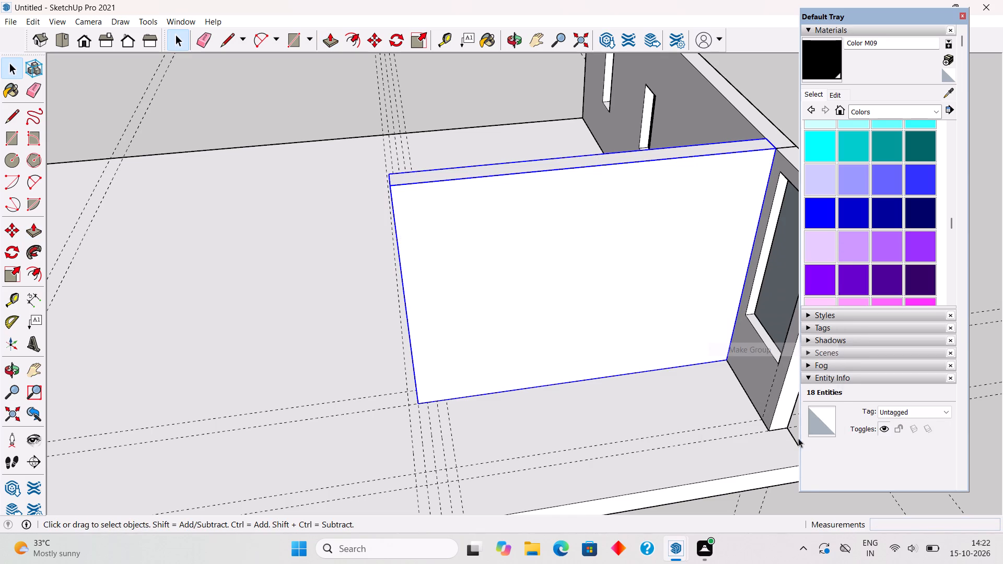
{"action": "left_click", "coordinate": [780, 498]}
Draw a 1' 6" by 7" rectangle where the outermost mid-slab guides cross the guide pair nearest the slab's long edge.
{"action": "scroll", "coordinate": [509, 412], "scroll_direction": "down", "scroll_amount": 1}
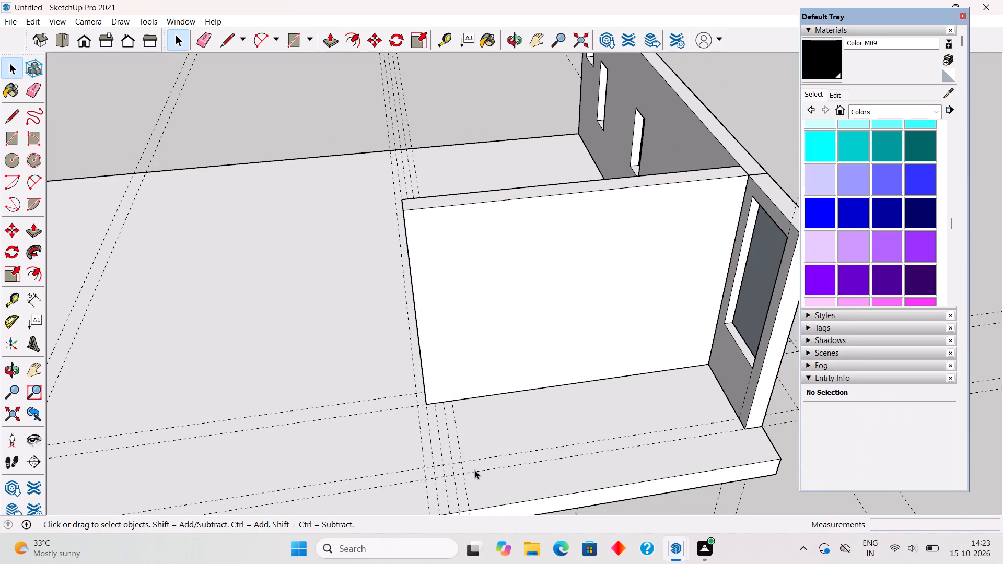
{"action": "middle_click_drag", "start_coordinate": [474, 473], "coordinate": [470, 481]}
{"action": "scroll", "coordinate": [458, 446], "scroll_direction": "down", "scroll_amount": 2}
{"action": "scroll", "coordinate": [444, 330], "scroll_direction": "down", "scroll_amount": 4}
{"action": "scroll", "coordinate": [453, 475], "scroll_direction": "up", "scroll_amount": 5}
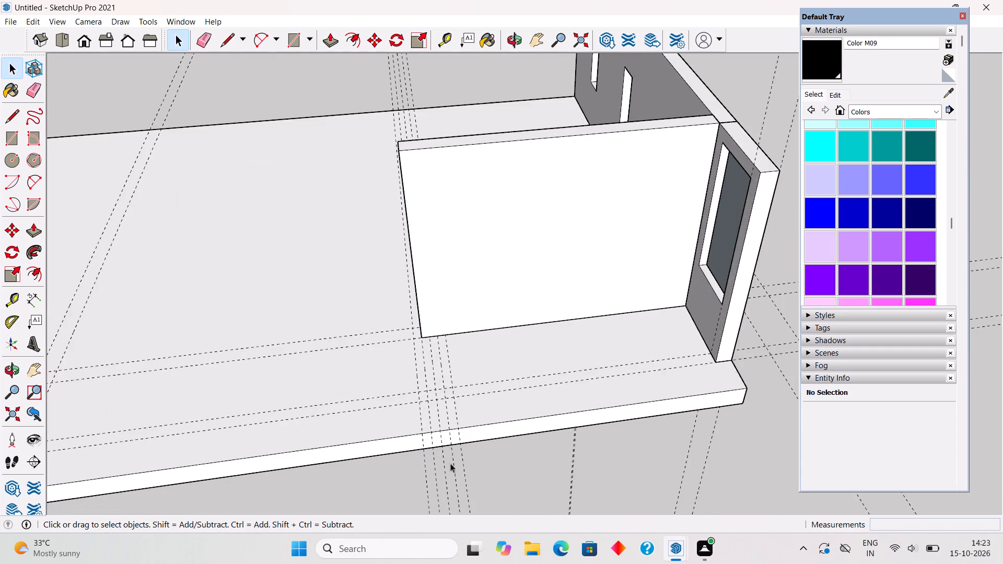
{"action": "scroll", "coordinate": [449, 459], "scroll_direction": "up", "scroll_amount": 4}
{"action": "middle_click_drag", "start_coordinate": [479, 457], "coordinate": [463, 524]}
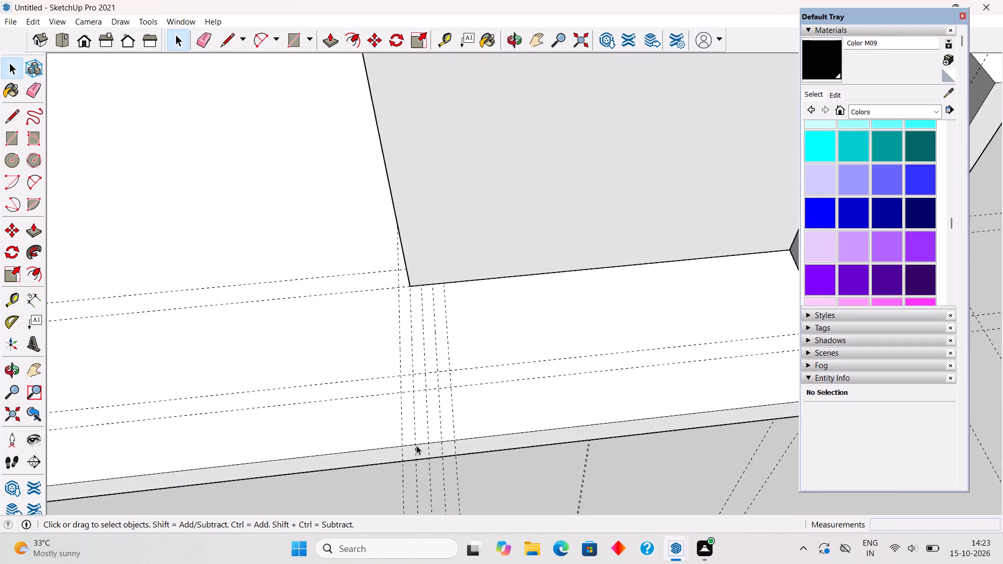
{"action": "scroll", "coordinate": [417, 439], "scroll_direction": "up", "scroll_amount": 5}
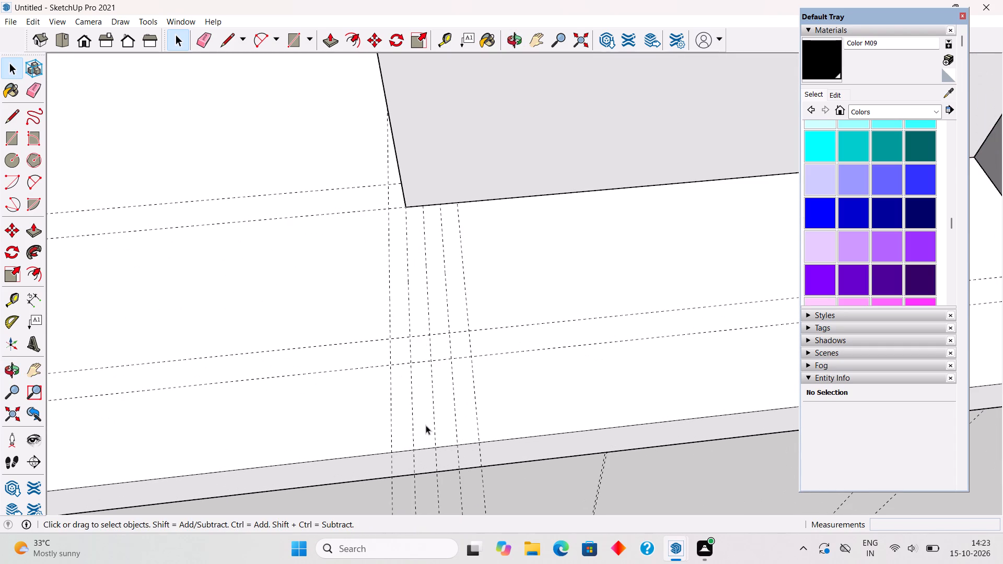
{"action": "key", "text": "r"}
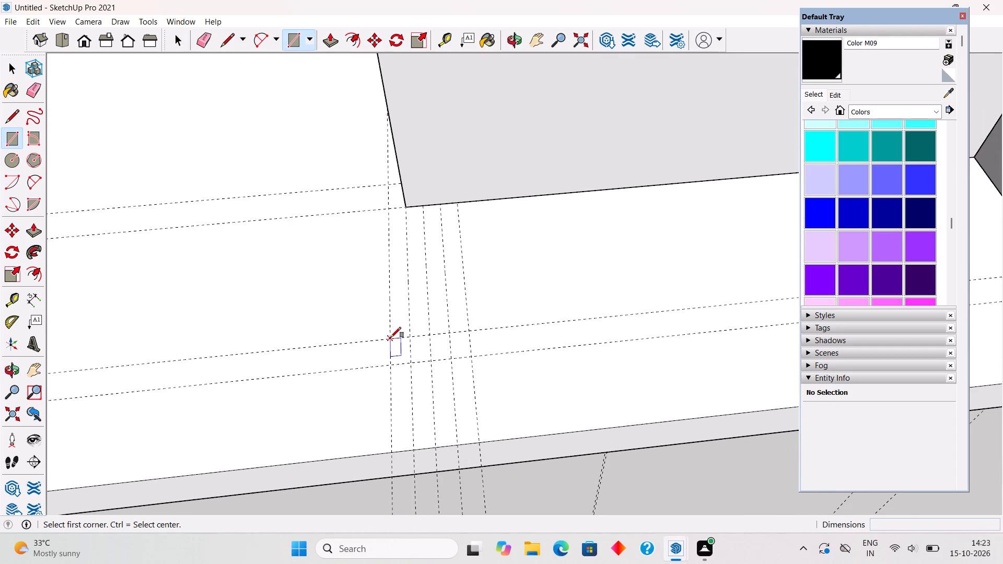
{"action": "left_click", "coordinate": [391, 337]}
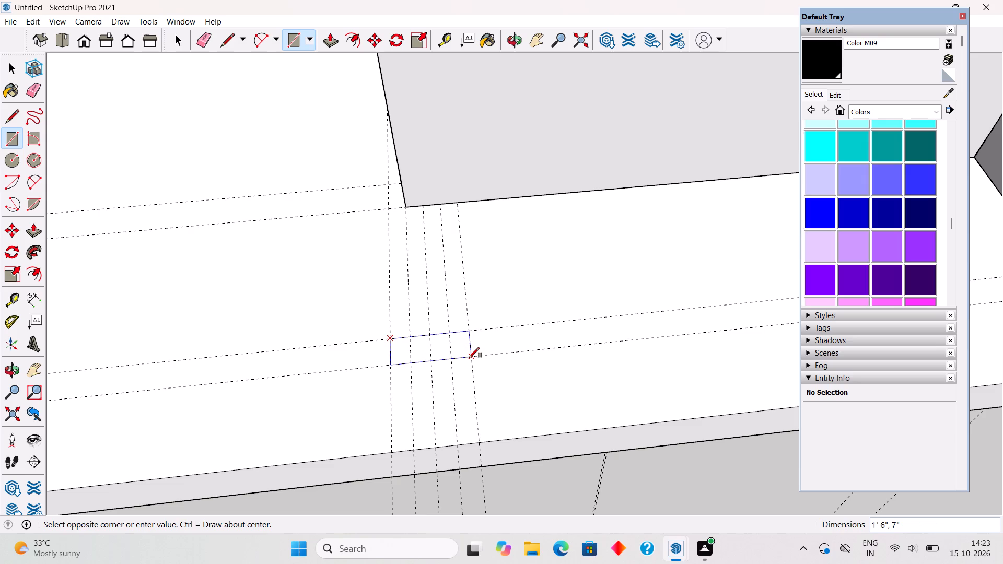
{"action": "left_click", "coordinate": [469, 358]}
{"action": "key", "text": "space"}
Extrude the 1' 6" by 7" rectangle up 10' into a column level with the front wall.
{"action": "key", "text": "p"}
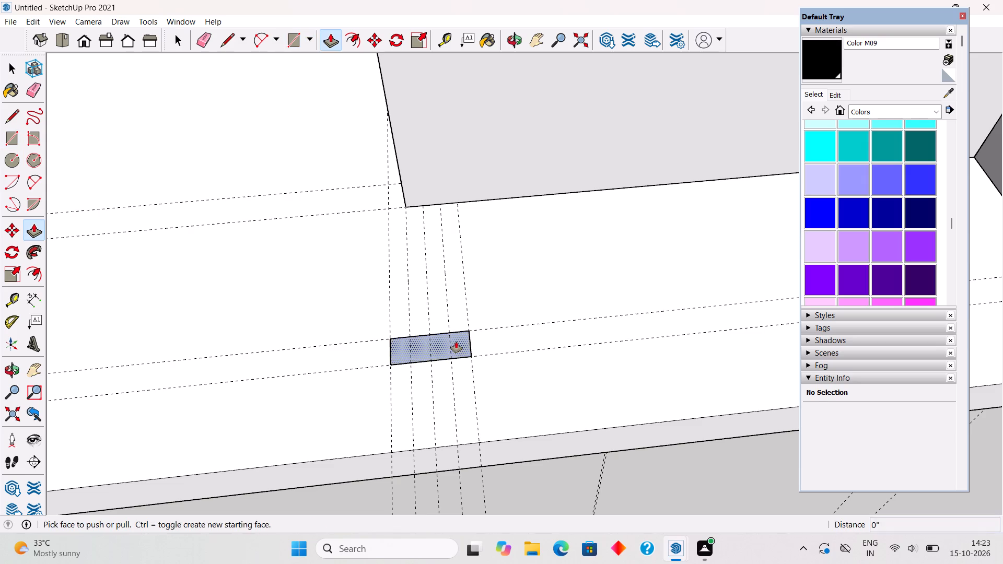
{"action": "left_click", "coordinate": [456, 342]}
{"action": "scroll", "coordinate": [457, 297], "scroll_direction": "down", "scroll_amount": 16}
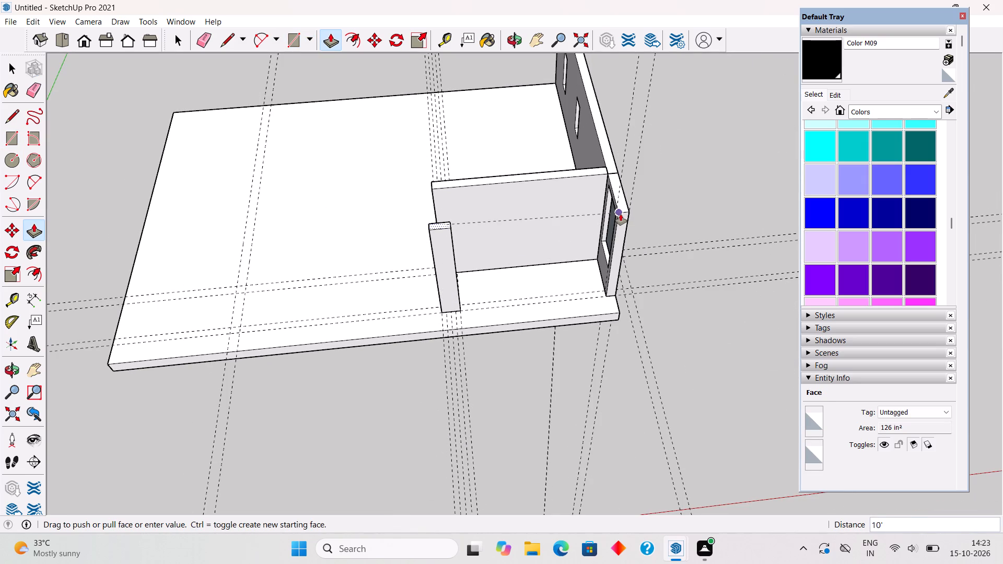
{"action": "left_click", "coordinate": [621, 214]}
{"action": "key", "text": "space"}
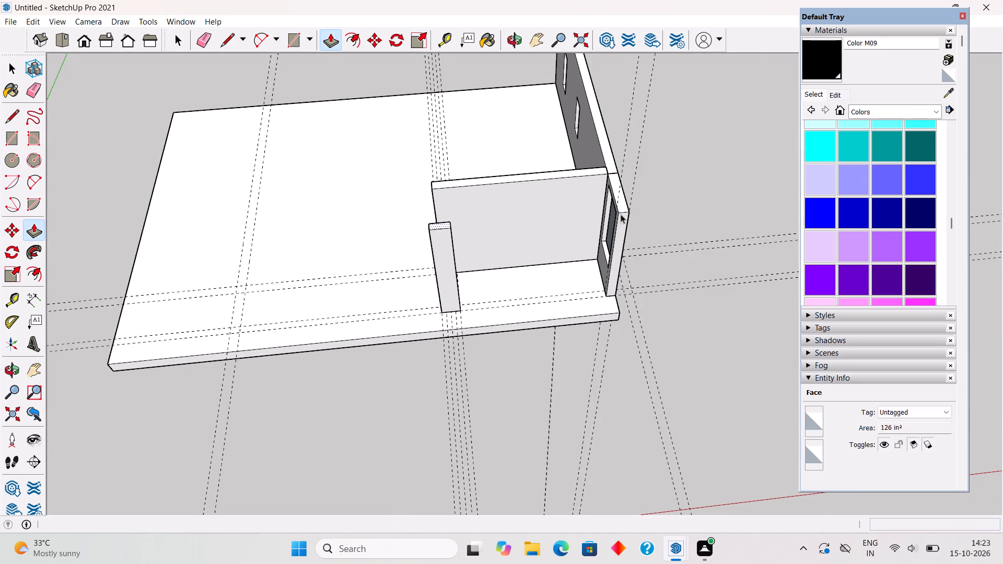
Make the new column a group.
{"action": "triple_click", "coordinate": [456, 279]}
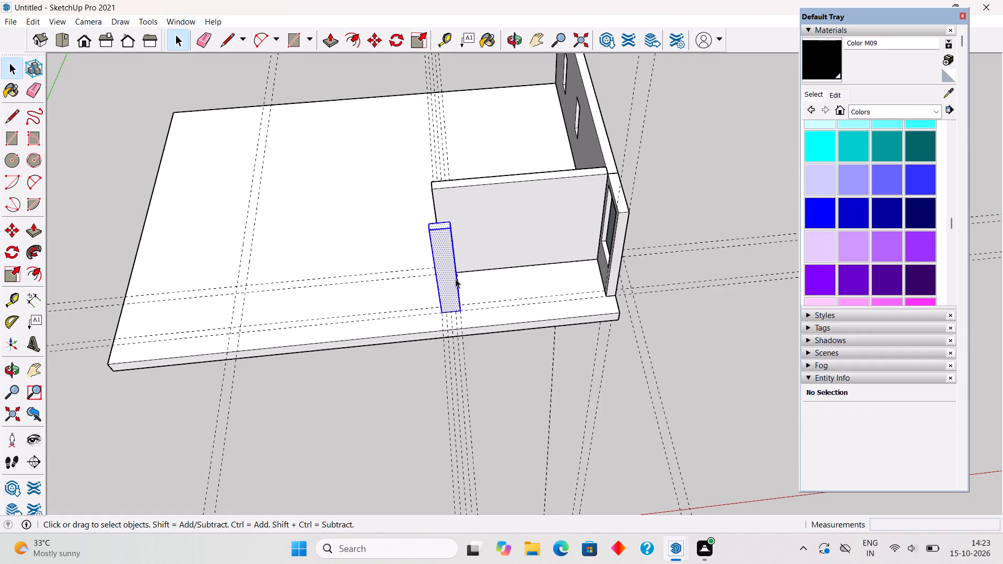
{"action": "right_click", "coordinate": [456, 279]}
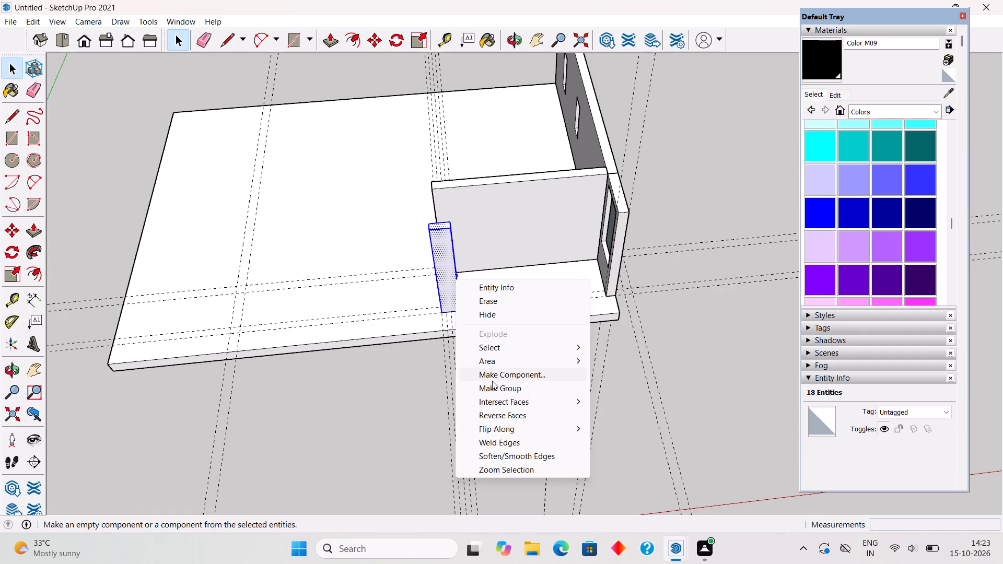
{"action": "left_click", "coordinate": [493, 383]}
Draw a 9" by 3' 5" rectangle on the floor between the cross wall's free end and the column, following the 4.5" guides.
{"action": "middle_click_drag", "start_coordinate": [482, 272], "coordinate": [590, 380]}
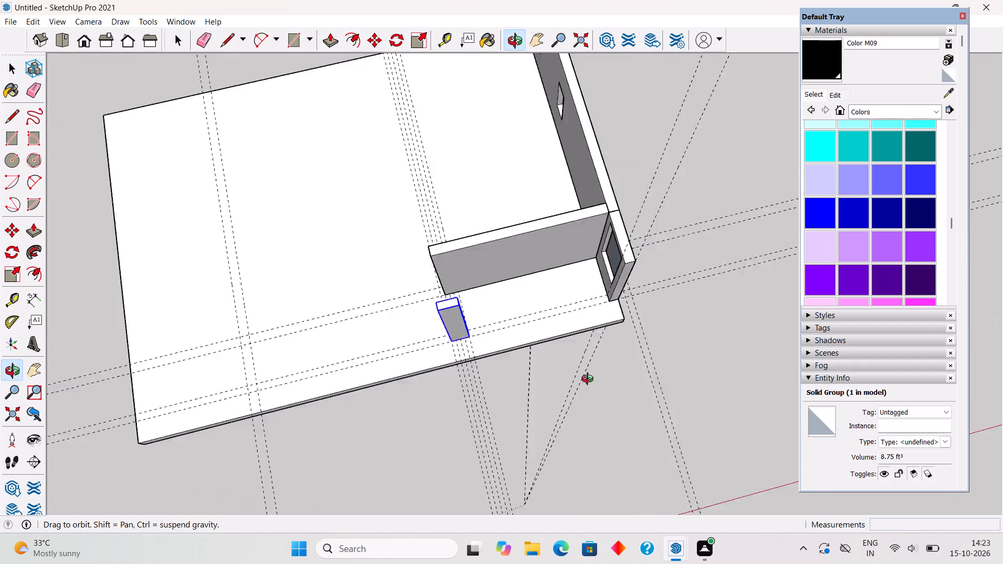
{"action": "middle_click_drag", "start_coordinate": [590, 380], "coordinate": [770, 313]}
{"action": "middle_click_drag", "start_coordinate": [401, 382], "coordinate": [520, 381]}
{"action": "scroll", "coordinate": [542, 324], "scroll_direction": "up", "scroll_amount": 7}
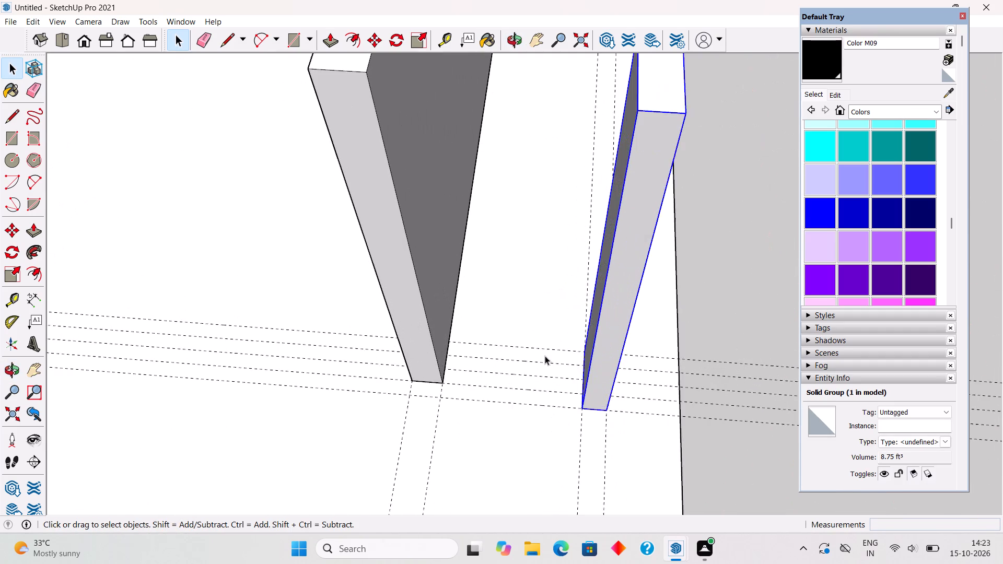
{"action": "scroll", "coordinate": [545, 356], "scroll_direction": "up", "scroll_amount": 9}
{"action": "middle_click_drag", "start_coordinate": [556, 413], "coordinate": [579, 425]}
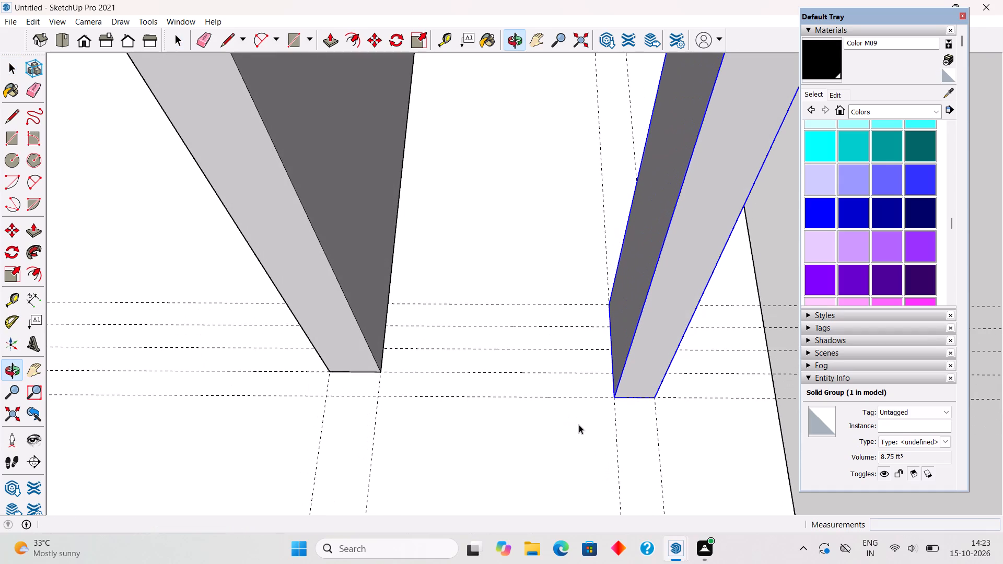
{"action": "key", "text": "r"}
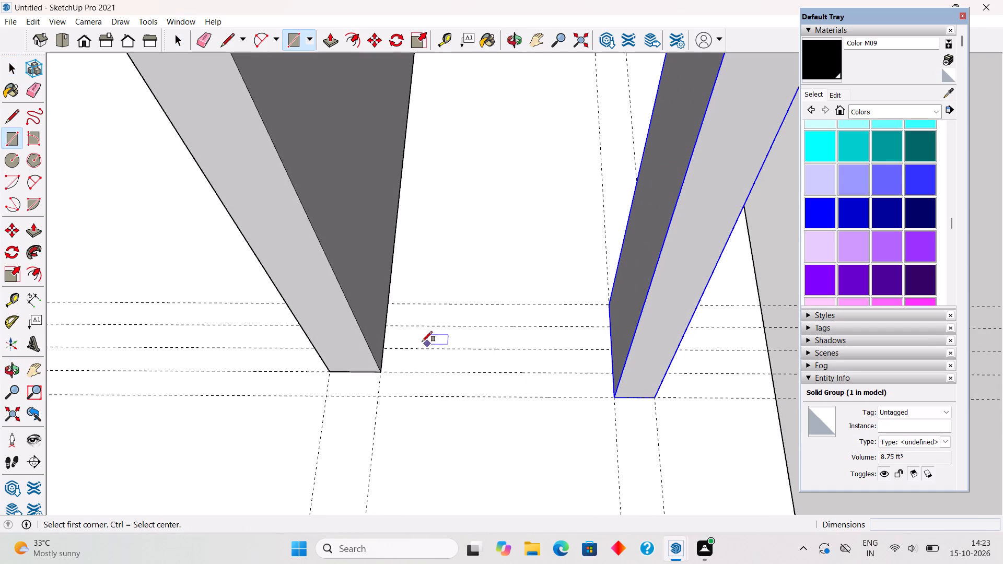
{"action": "left_click", "coordinate": [386, 323]}
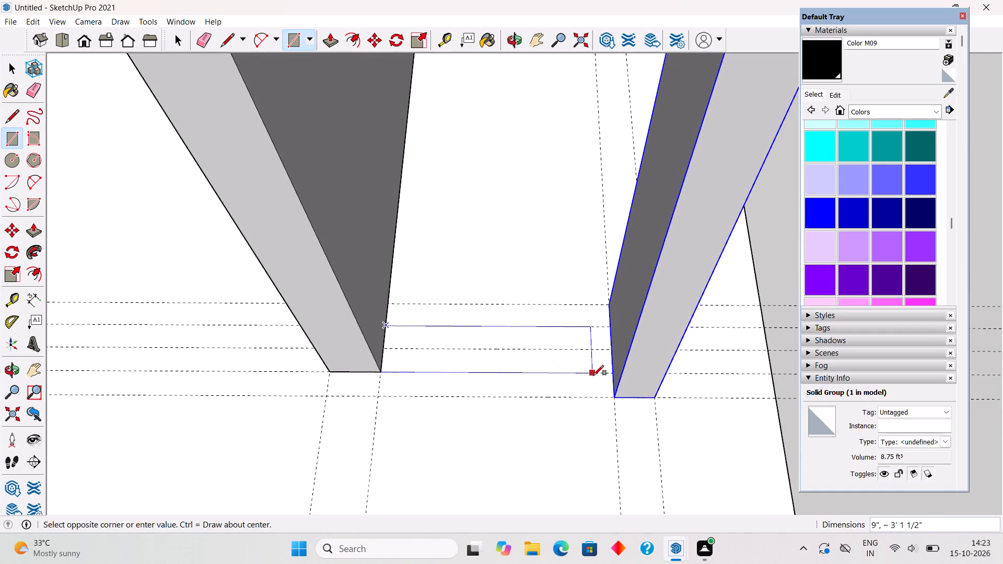
{"action": "left_click", "coordinate": [614, 375]}
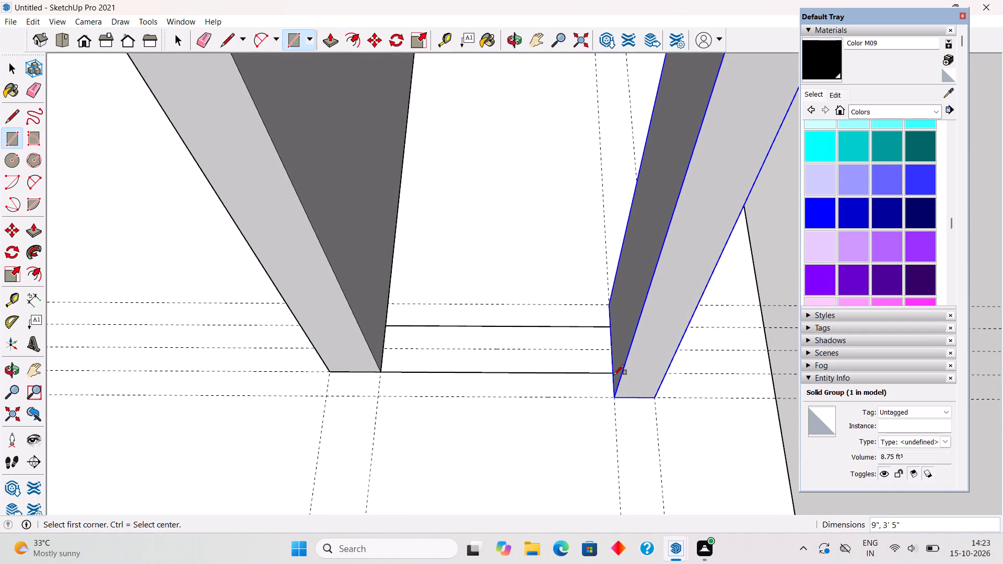
Extrude the 9" by 3' 5" rectangle up 10', level with the column and the cross wall.
{"action": "key", "text": "p"}
{"action": "left_click", "coordinate": [588, 360]}
{"action": "scroll", "coordinate": [553, 298], "scroll_direction": "down", "scroll_amount": 15}
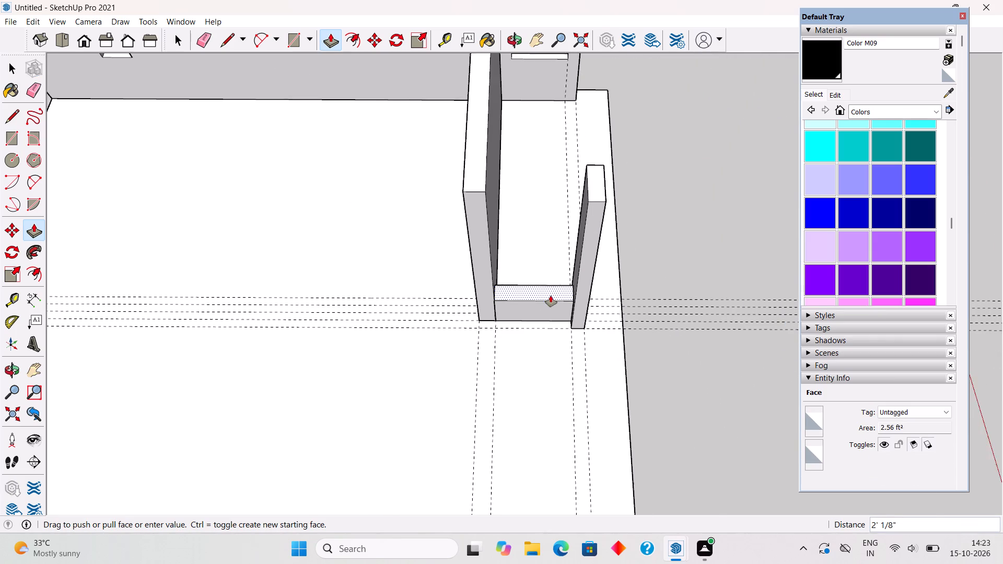
{"action": "left_click", "coordinate": [594, 219]}
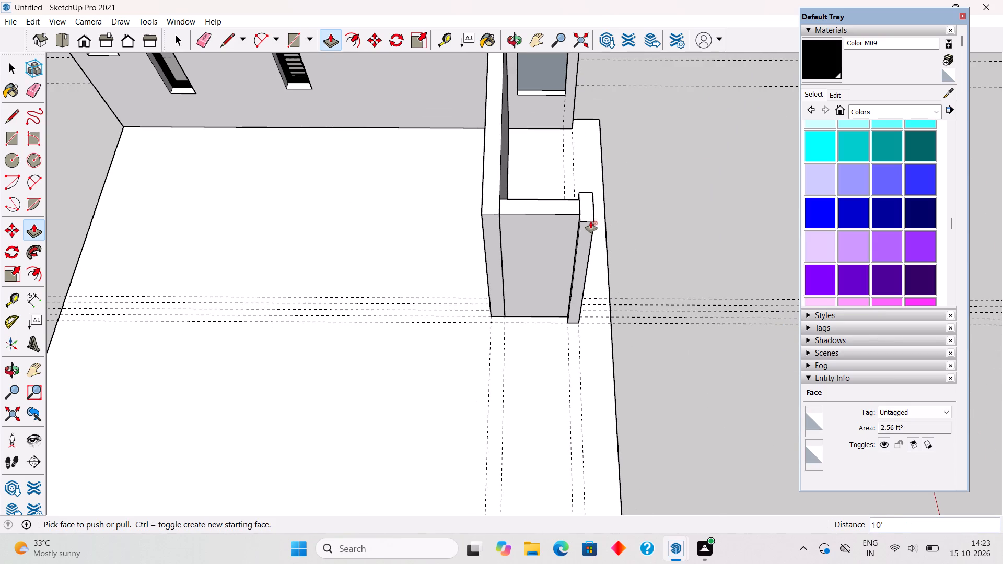
{"action": "key", "text": "space"}
Make the short wall between the cross wall and the column a group.
{"action": "triple_click", "coordinate": [548, 240]}
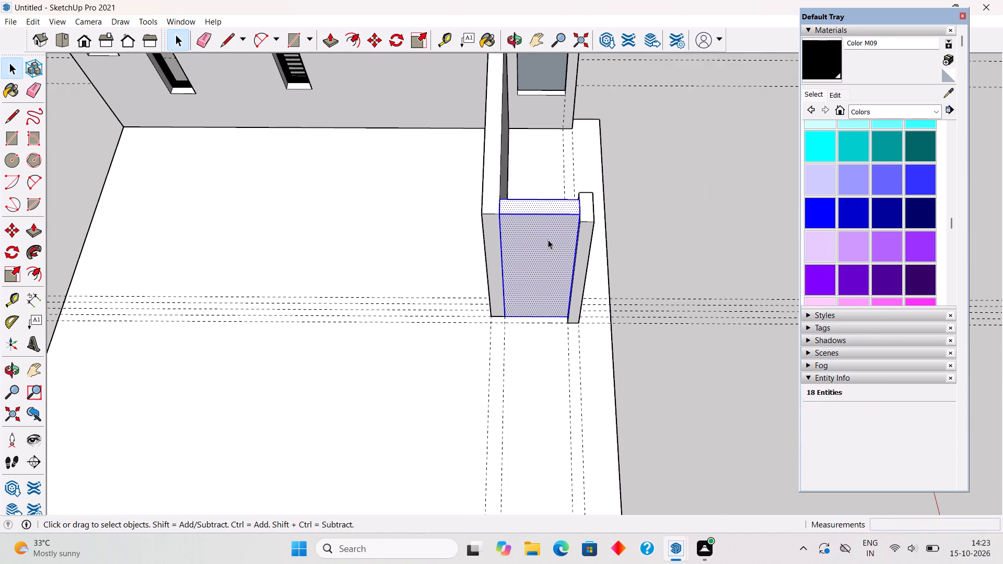
{"action": "right_click", "coordinate": [548, 240]}
{"action": "left_click", "coordinate": [609, 345]}
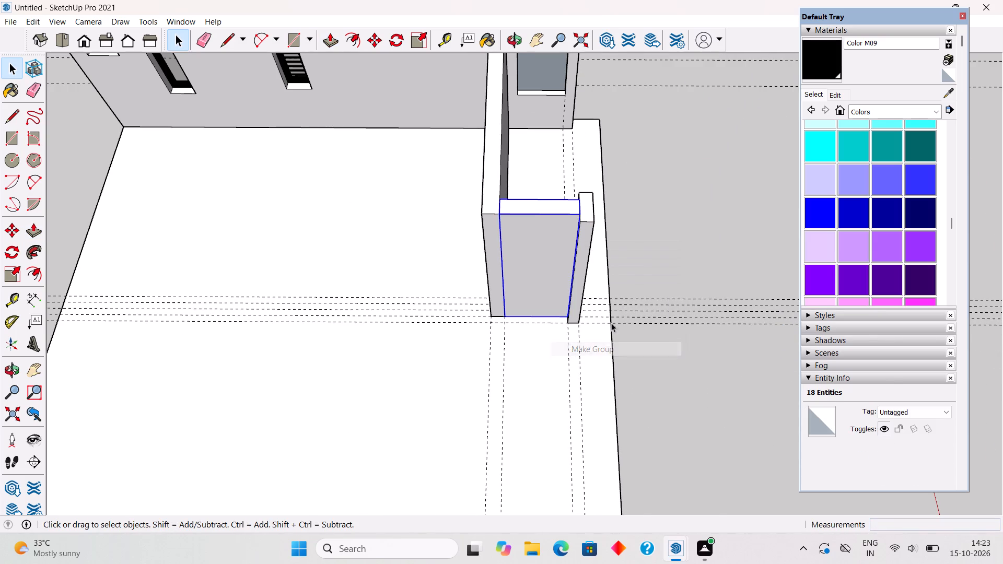
{"action": "left_click", "coordinate": [633, 259]}
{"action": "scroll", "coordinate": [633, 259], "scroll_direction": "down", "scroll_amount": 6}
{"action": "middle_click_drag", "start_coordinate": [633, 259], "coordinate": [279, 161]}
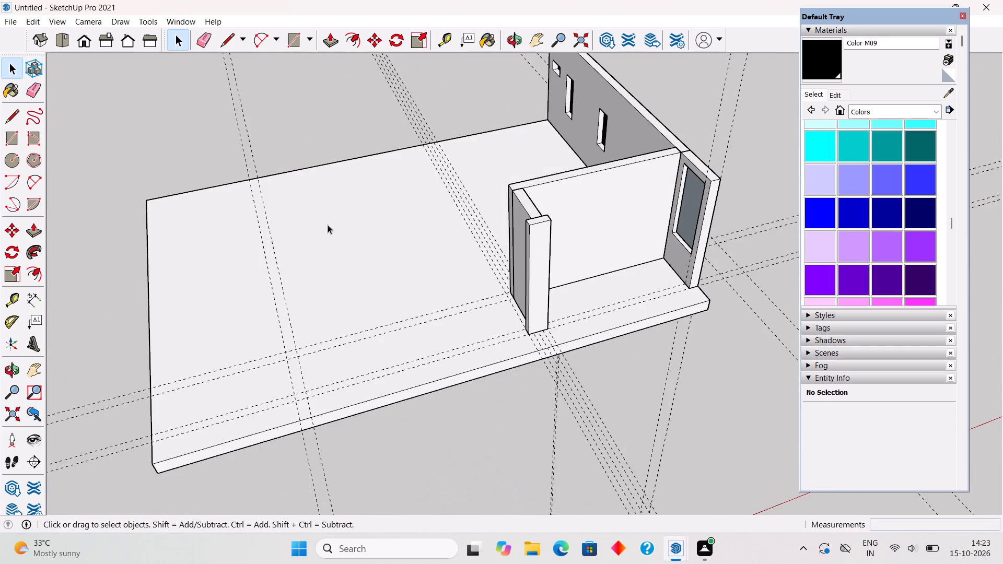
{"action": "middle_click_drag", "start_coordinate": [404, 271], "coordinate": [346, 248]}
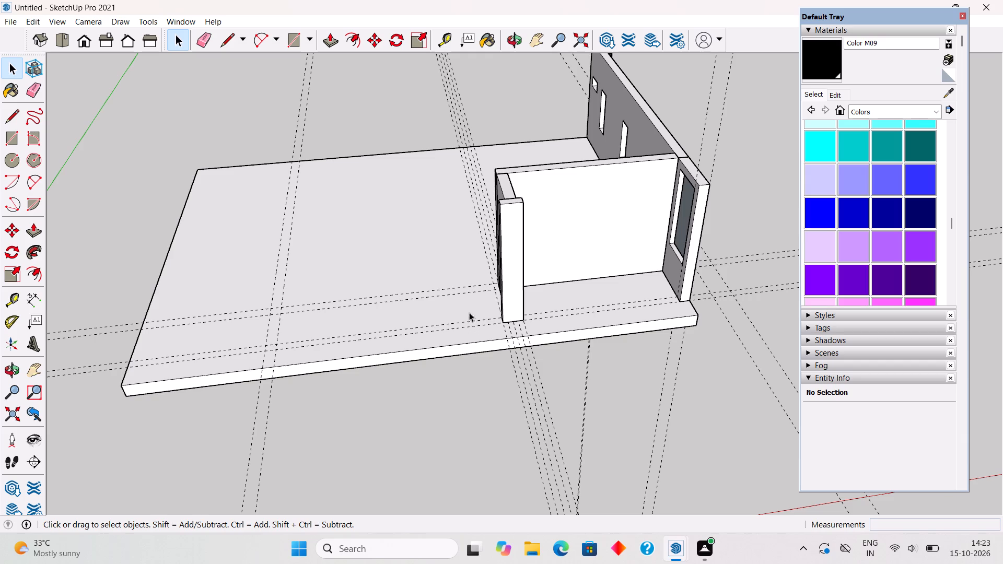
Place a floor guide 6" inward from the guide at the column's inner edge, running along the slab's long side.
{"action": "middle_click_drag", "start_coordinate": [469, 310], "coordinate": [539, 384]}
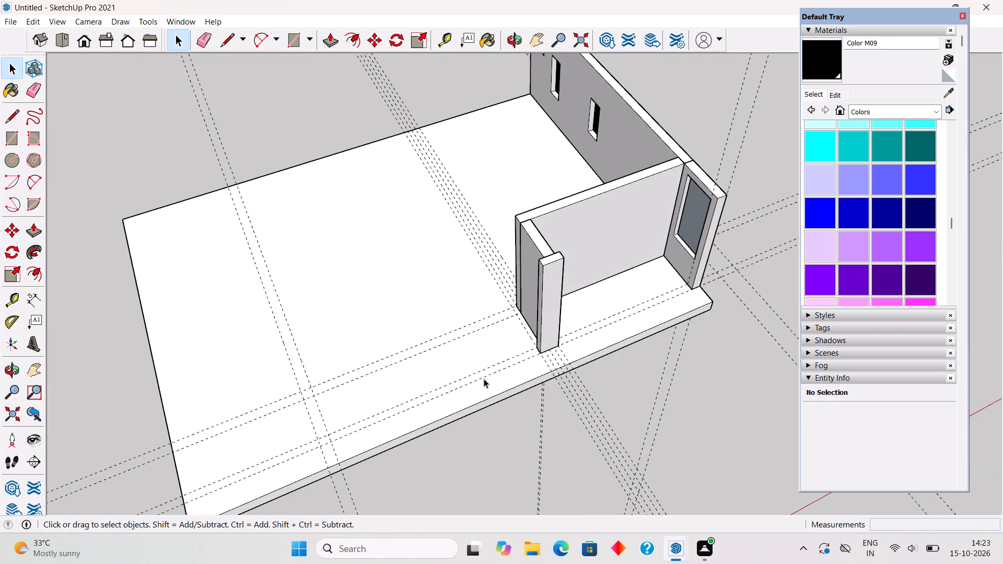
{"action": "middle_click_drag", "start_coordinate": [500, 382], "coordinate": [837, 321]}
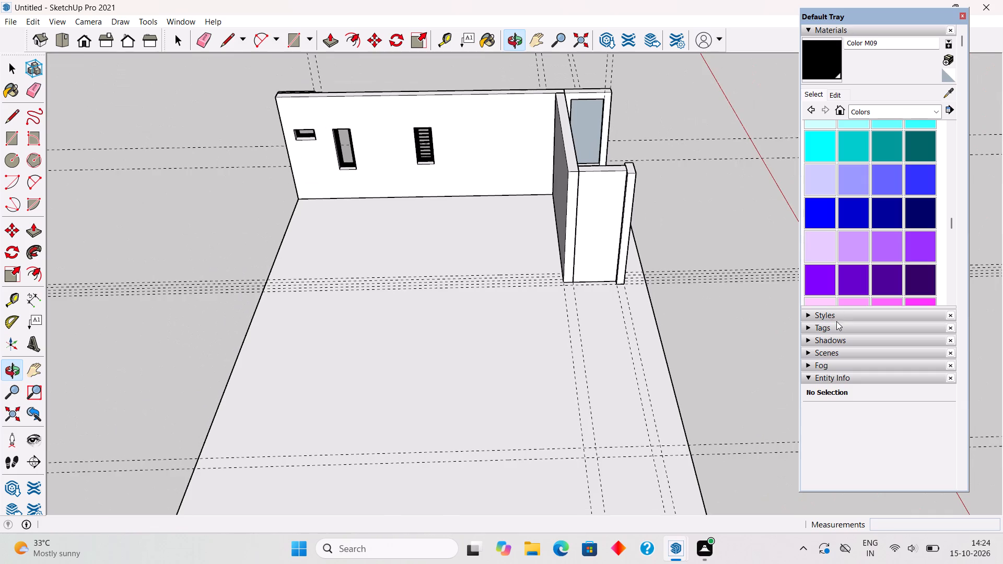
{"action": "scroll", "coordinate": [602, 322], "scroll_direction": "up", "scroll_amount": 6}
{"action": "middle_click_drag", "start_coordinate": [628, 294], "coordinate": [633, 317]}
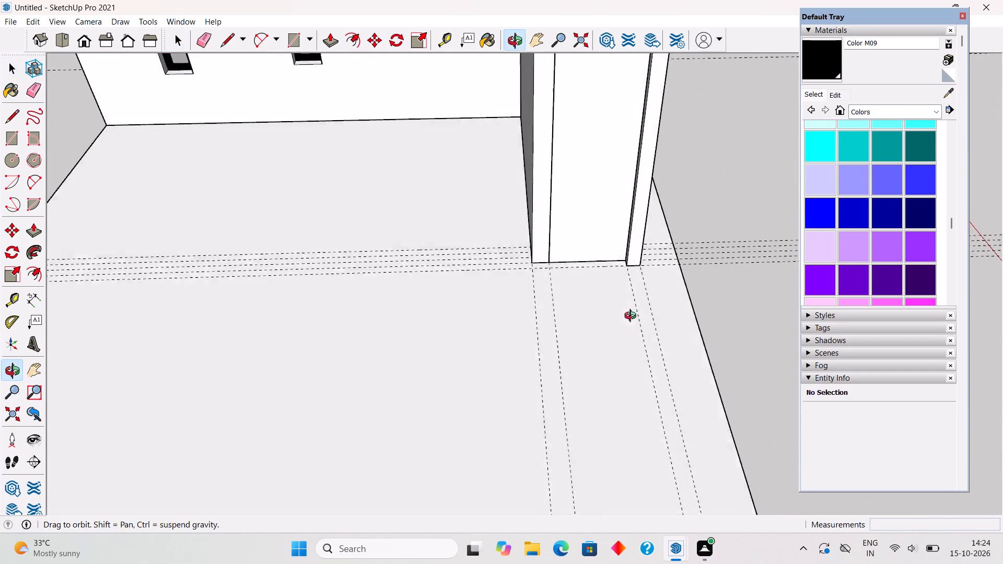
{"action": "middle_click_drag", "start_coordinate": [633, 317], "coordinate": [656, 355]}
{"action": "scroll", "coordinate": [656, 355], "scroll_direction": "up", "scroll_amount": 4}
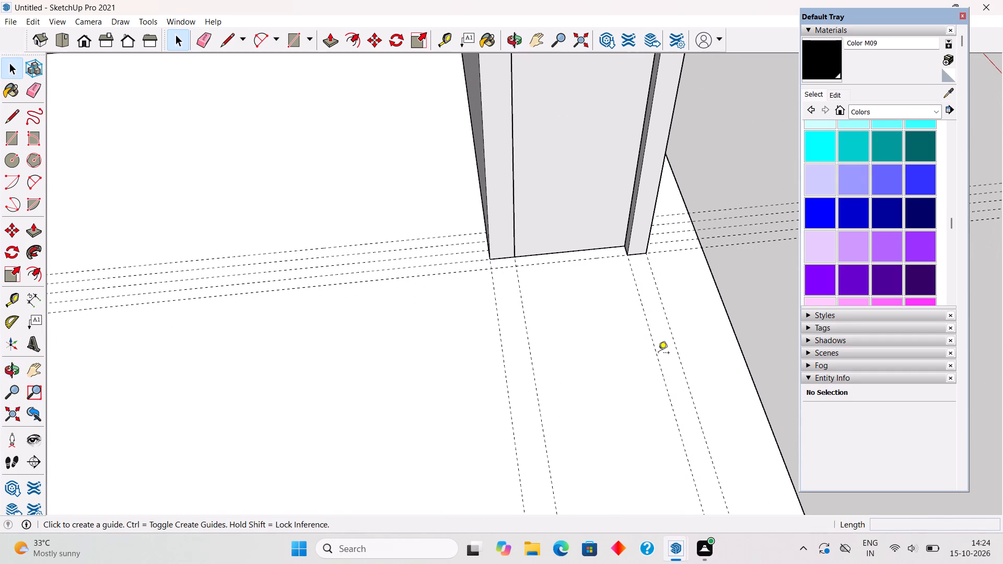
{"action": "key", "text": "t"}
{"action": "left_click", "coordinate": [656, 350]}
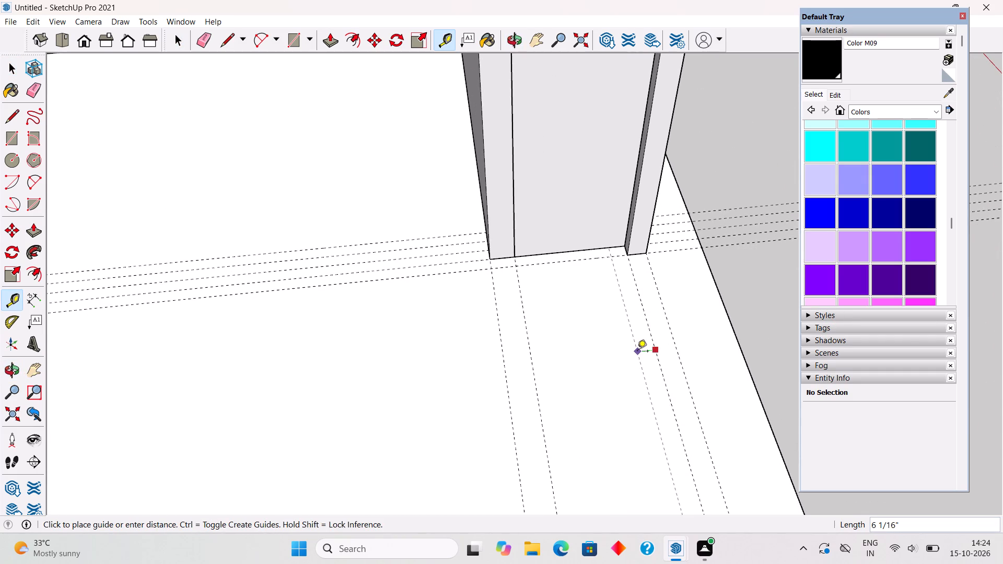
{"action": "type", "text": "6\""}
{"action": "key", "text": "Return"}
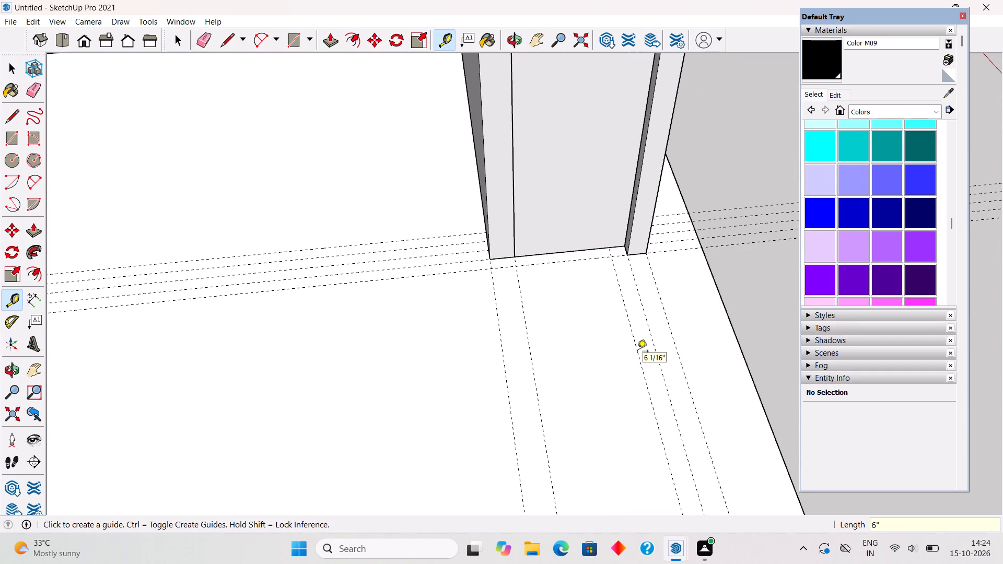
Draw a 16' 4 1/2" by 6" rectangle on the floor from the short wall beside the column to the far cross guide.
{"action": "key", "text": "r"}
{"action": "scroll", "coordinate": [602, 243], "scroll_direction": "up", "scroll_amount": 1}
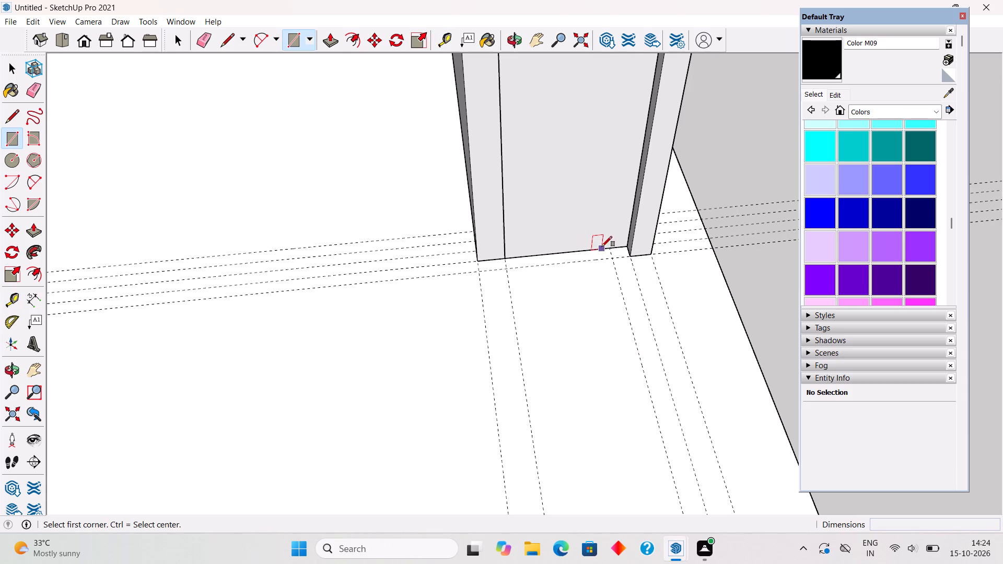
{"action": "left_click", "coordinate": [608, 246]}
{"action": "scroll", "coordinate": [653, 318], "scroll_direction": "down", "scroll_amount": 8}
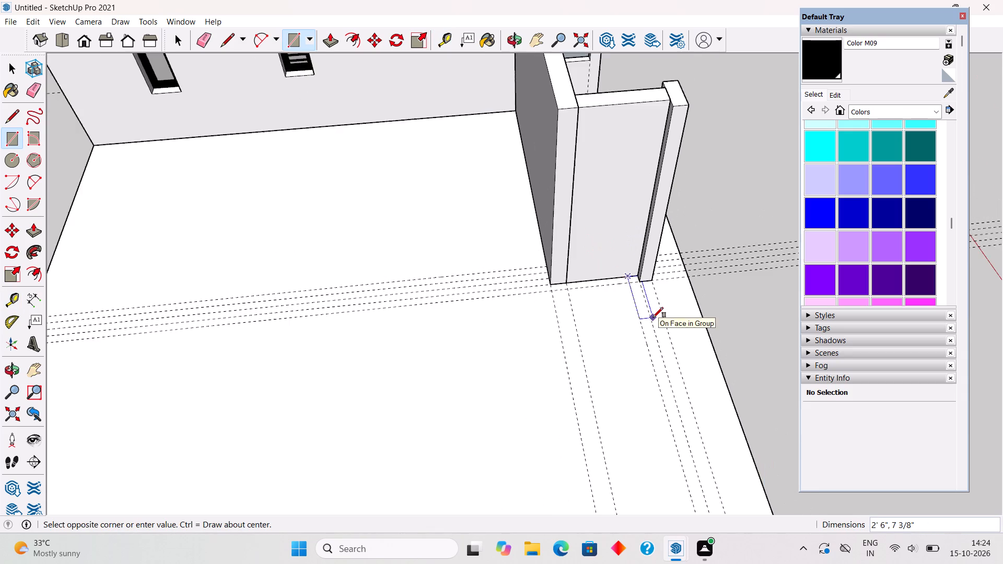
{"action": "scroll", "coordinate": [653, 318], "scroll_direction": "down", "scroll_amount": 4}
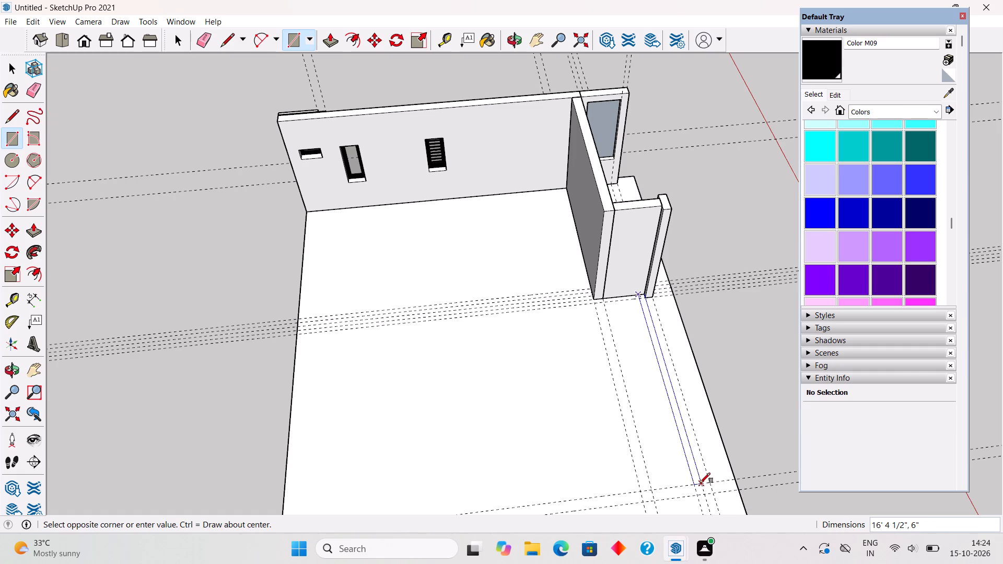
{"action": "left_click", "coordinate": [700, 483]}
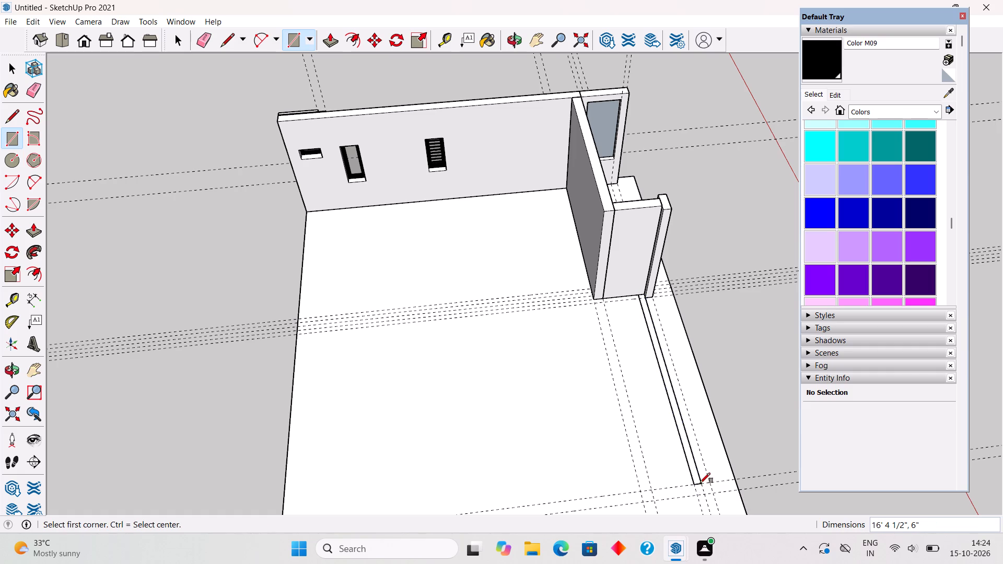
Extrude the 16' 4 1/2" by 6" rectangle up 10'.
{"action": "key", "text": "p"}
{"action": "left_click", "coordinate": [696, 477]}
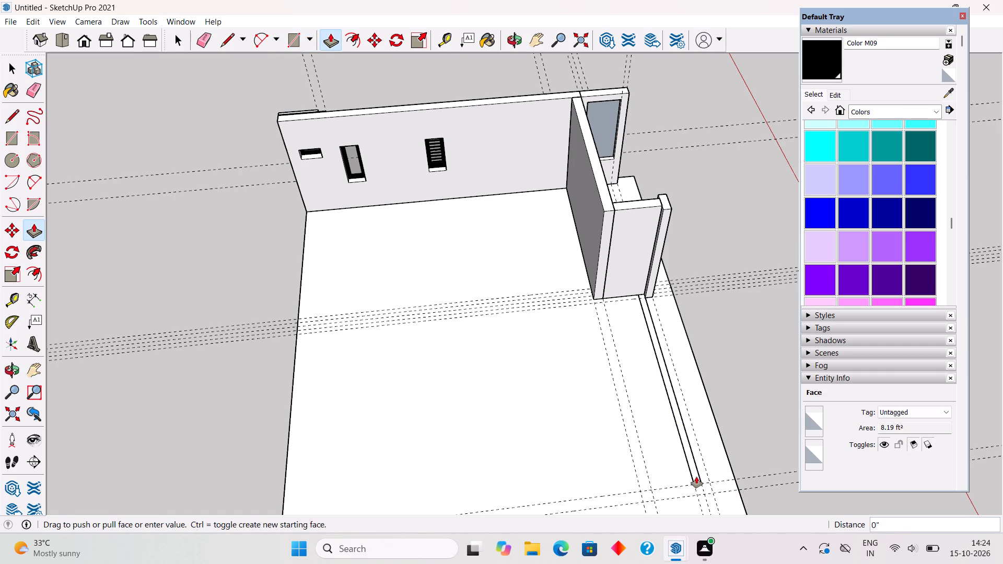
{"action": "type", "text": "10"}
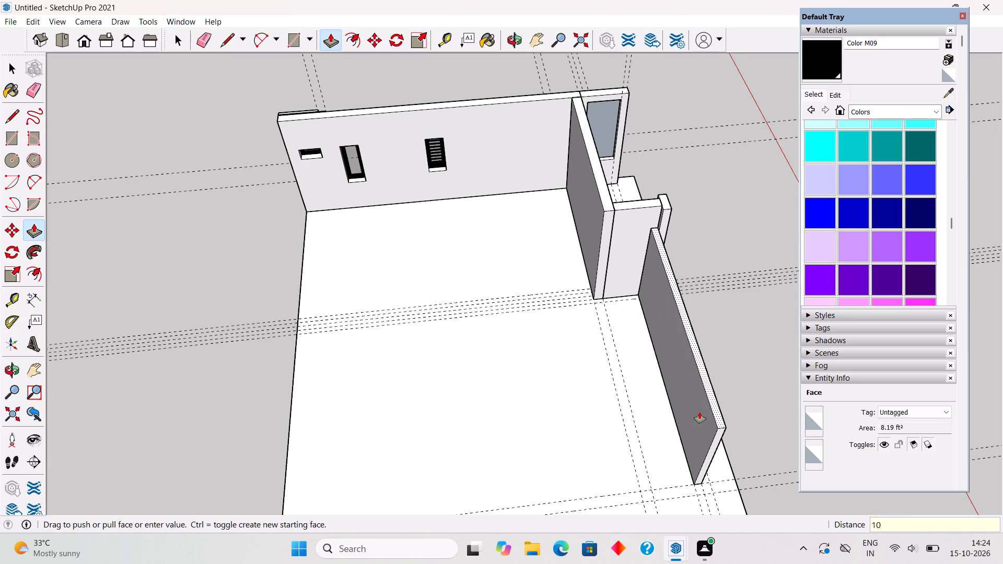
{"action": "key", "text": "apostrophe"}
{"action": "key", "text": "Return"}
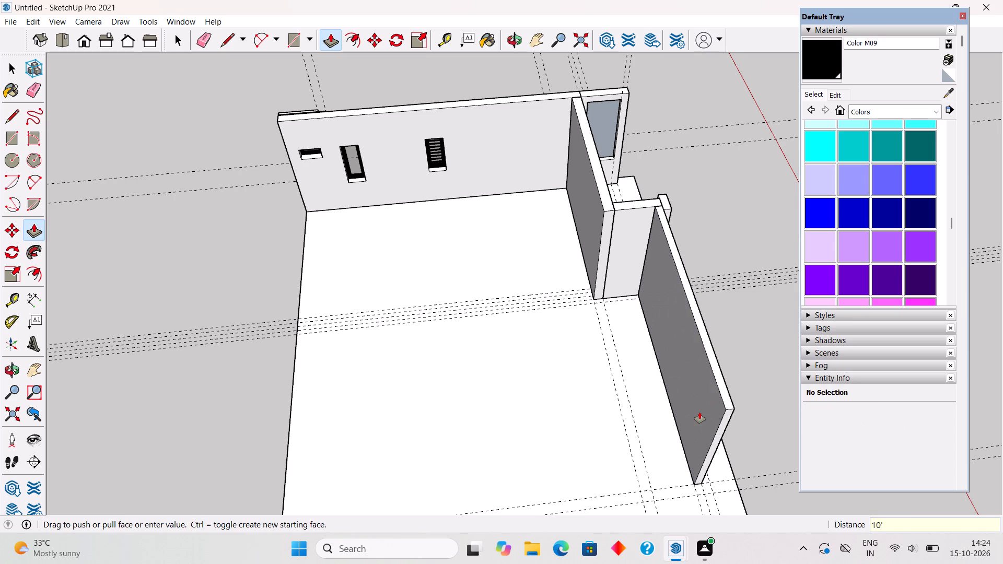
Make the new 6" thick wall a group and deselect it.
{"action": "key", "text": "space"}
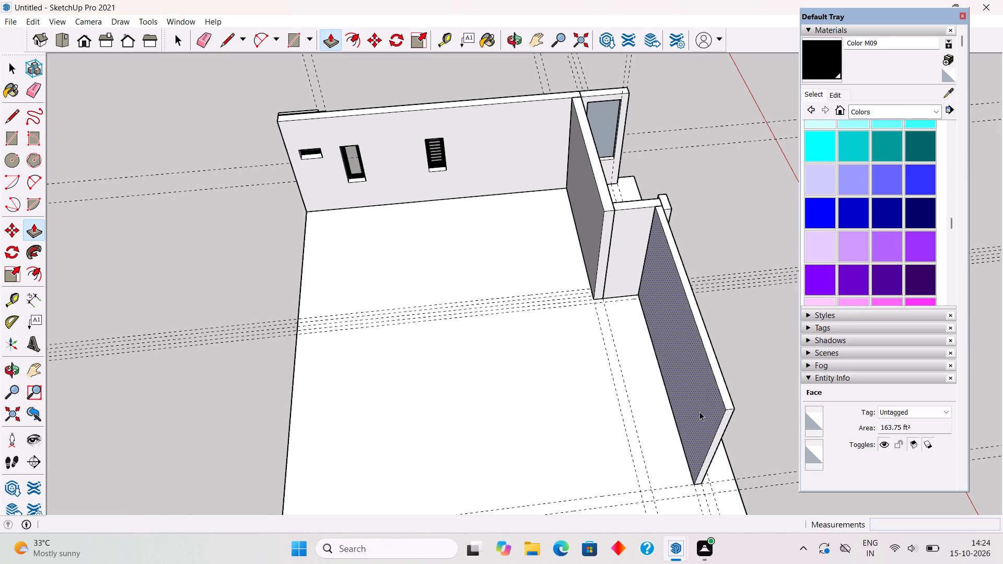
{"action": "triple_click", "coordinate": [700, 411]}
{"action": "right_click", "coordinate": [700, 411]}
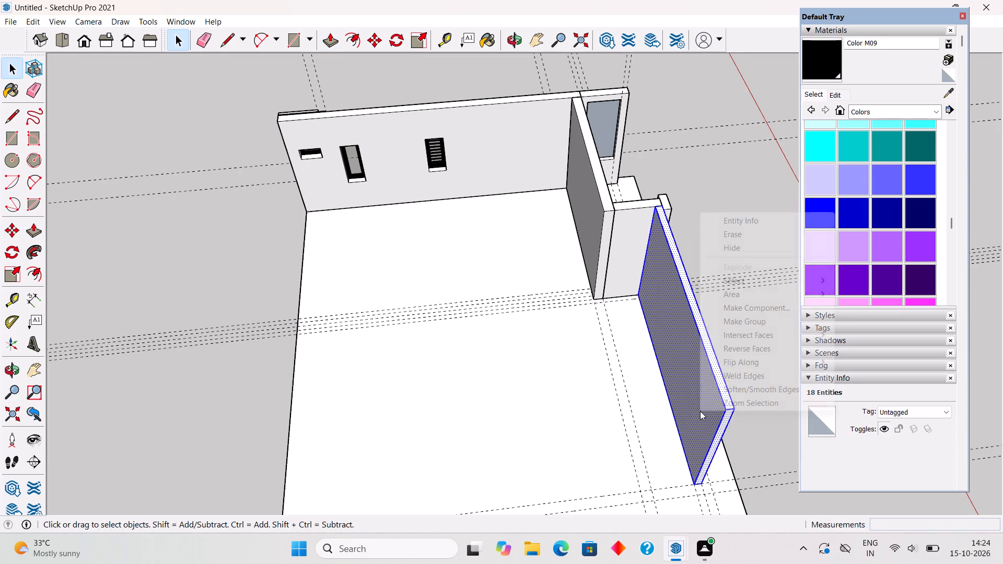
{"action": "left_click", "coordinate": [748, 325]}
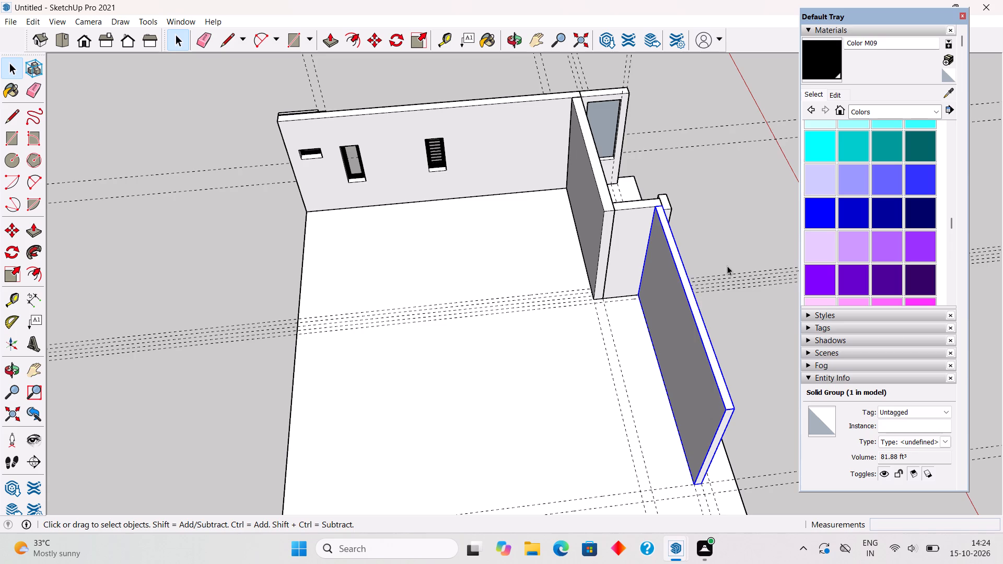
{"action": "scroll", "coordinate": [727, 274], "scroll_direction": "down", "scroll_amount": 13}
{"action": "scroll", "coordinate": [686, 335], "scroll_direction": "up", "scroll_amount": 1}
{"action": "scroll", "coordinate": [686, 335], "scroll_direction": "down", "scroll_amount": 1}
{"action": "left_click", "coordinate": [714, 231]}
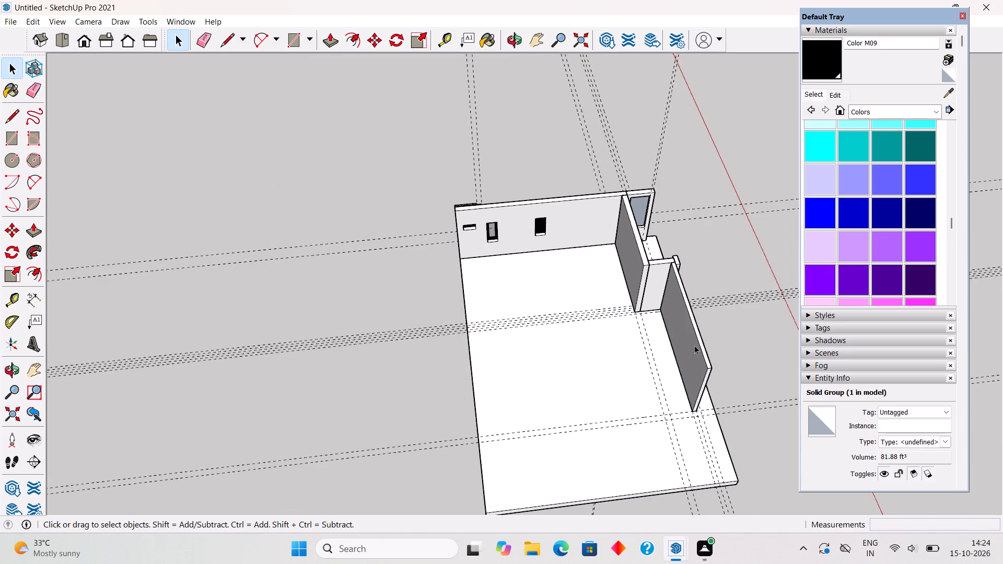
Open the short wall group beside the column and place a vertical guide midway across its face towards the windowed wall.
{"action": "middle_click_drag", "start_coordinate": [647, 367], "coordinate": [240, 230]}
{"action": "middle_click_drag", "start_coordinate": [464, 318], "coordinate": [75, 314]}
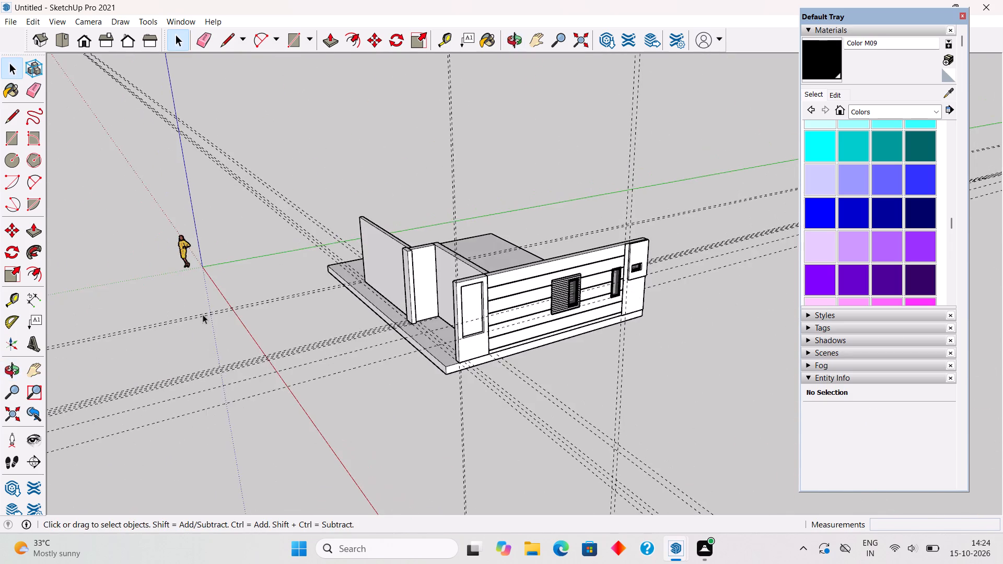
{"action": "scroll", "coordinate": [386, 324], "scroll_direction": "up", "scroll_amount": 3}
{"action": "middle_click_drag", "start_coordinate": [439, 288], "coordinate": [342, 302]}
{"action": "scroll", "coordinate": [342, 302], "scroll_direction": "up", "scroll_amount": 1}
{"action": "scroll", "coordinate": [443, 271], "scroll_direction": "up", "scroll_amount": 4}
{"action": "middle_click_drag", "start_coordinate": [465, 242], "coordinate": [470, 388]}
{"action": "scroll", "coordinate": [473, 201], "scroll_direction": "up", "scroll_amount": 7}
{"action": "double_click", "coordinate": [457, 196]}
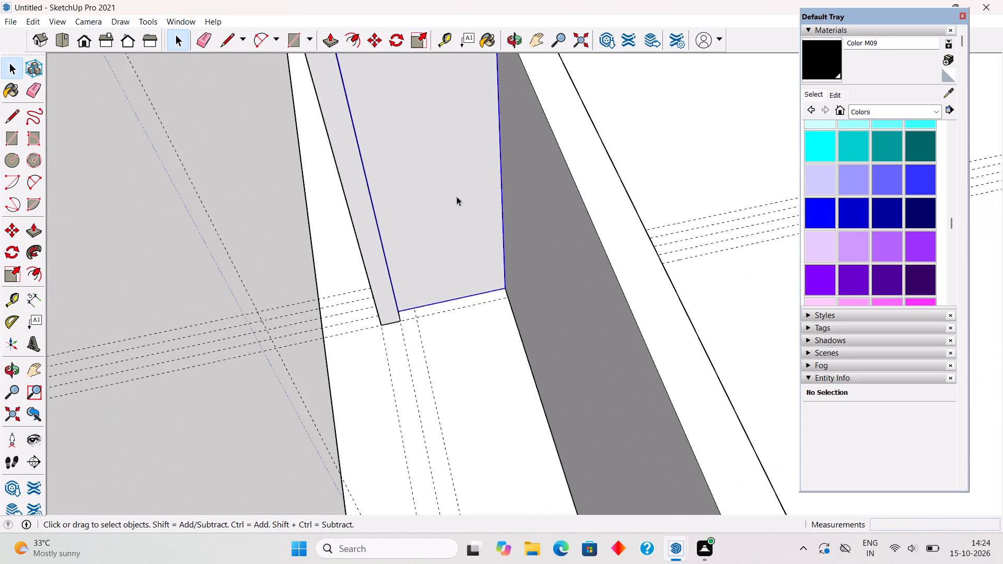
{"action": "left_click", "coordinate": [457, 196]}
{"action": "key", "text": "l"}
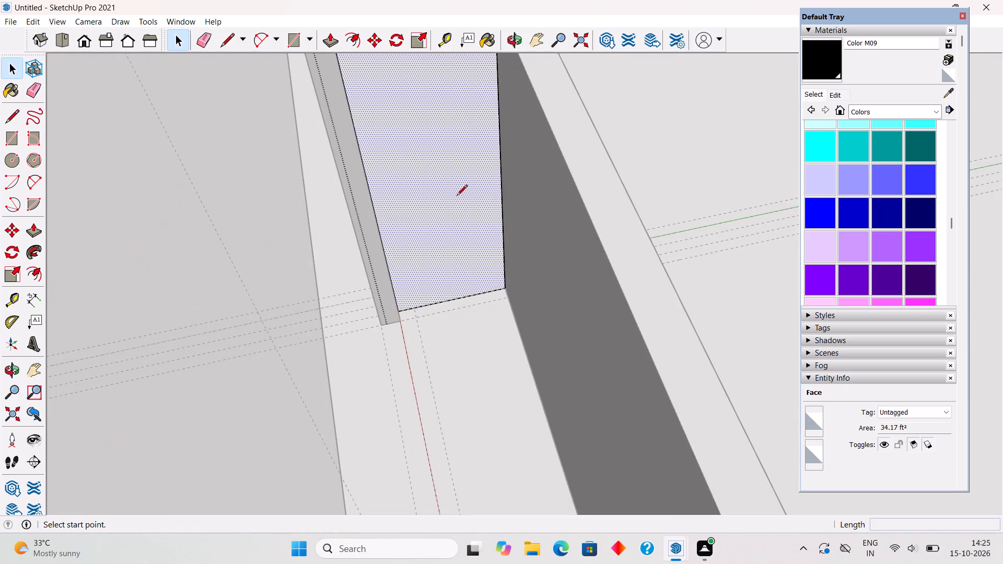
{"action": "key", "text": "t"}
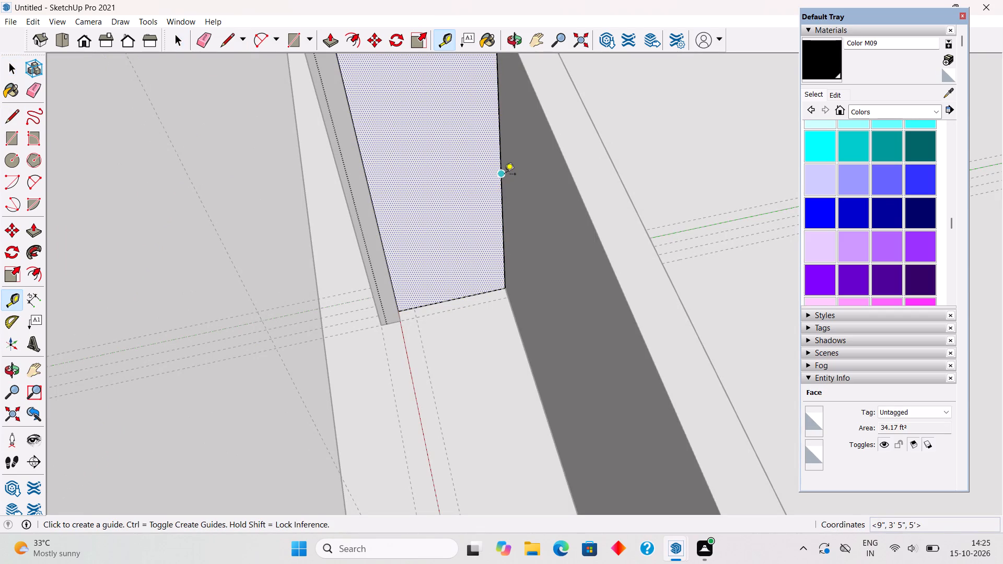
{"action": "left_click", "coordinate": [501, 198]}
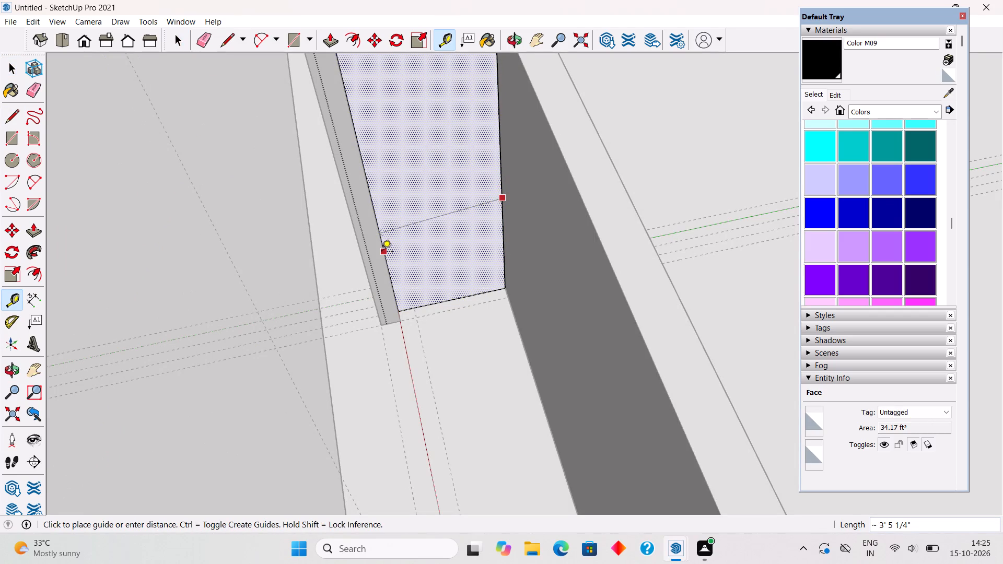
{"action": "middle_click_drag", "start_coordinate": [391, 267], "coordinate": [375, 274]}
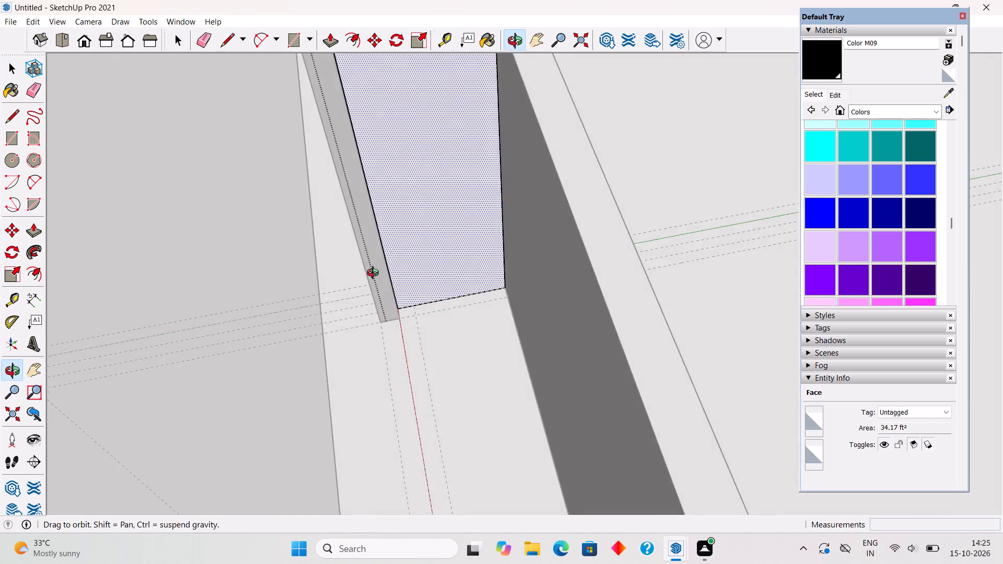
{"action": "middle_click_drag", "start_coordinate": [375, 274], "coordinate": [324, 267]}
{"action": "scroll", "coordinate": [389, 227], "scroll_direction": "up", "scroll_amount": 5}
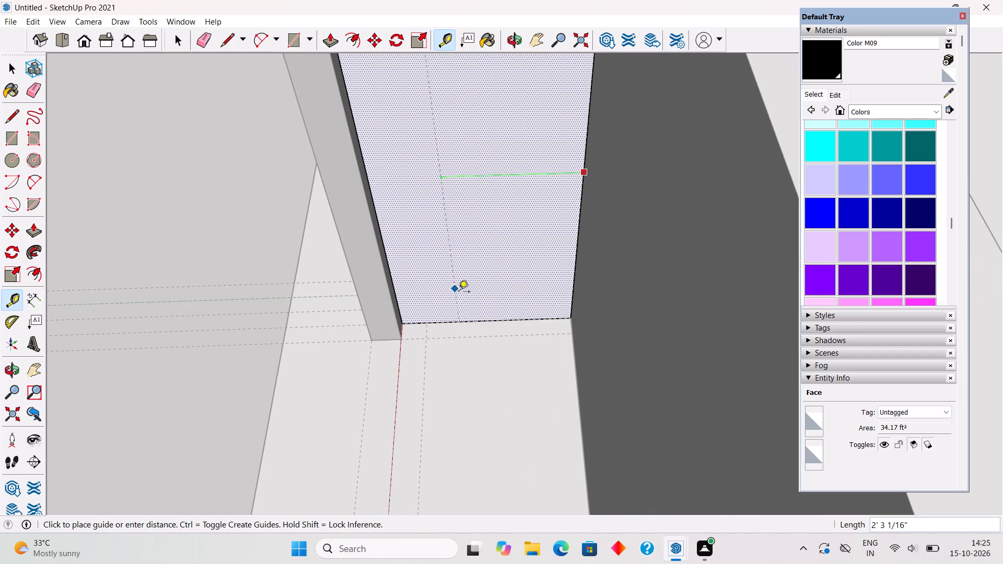
{"action": "left_click", "coordinate": [481, 322]}
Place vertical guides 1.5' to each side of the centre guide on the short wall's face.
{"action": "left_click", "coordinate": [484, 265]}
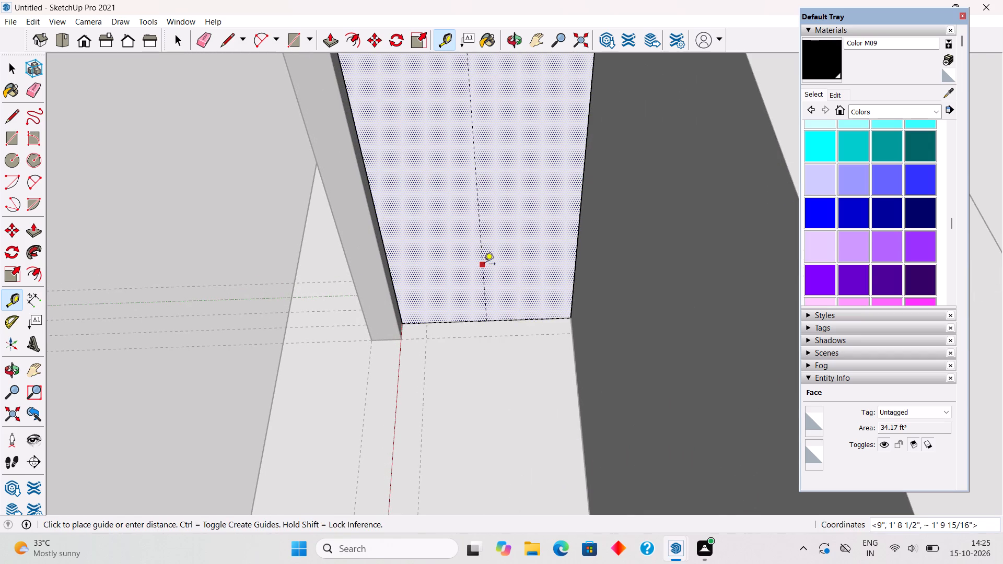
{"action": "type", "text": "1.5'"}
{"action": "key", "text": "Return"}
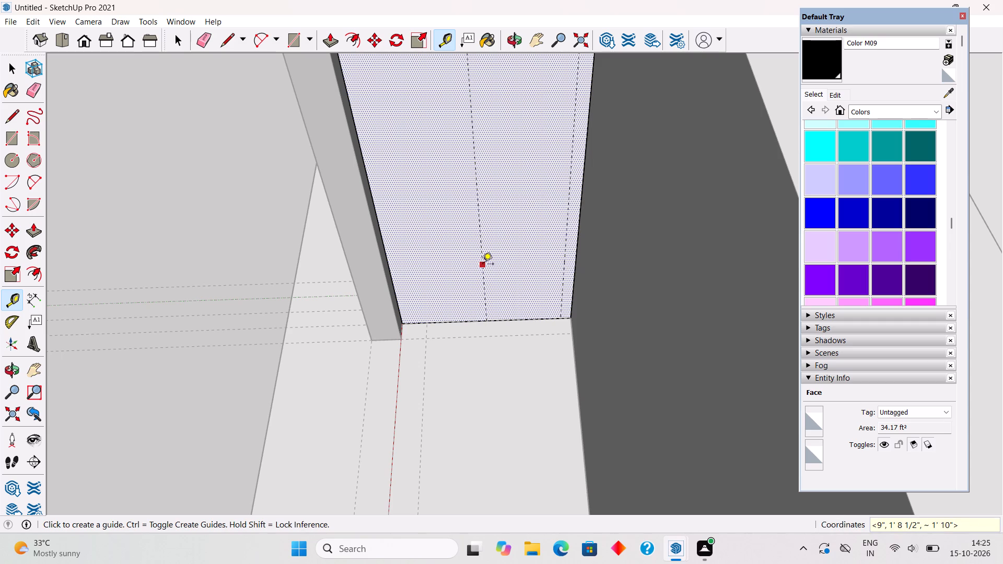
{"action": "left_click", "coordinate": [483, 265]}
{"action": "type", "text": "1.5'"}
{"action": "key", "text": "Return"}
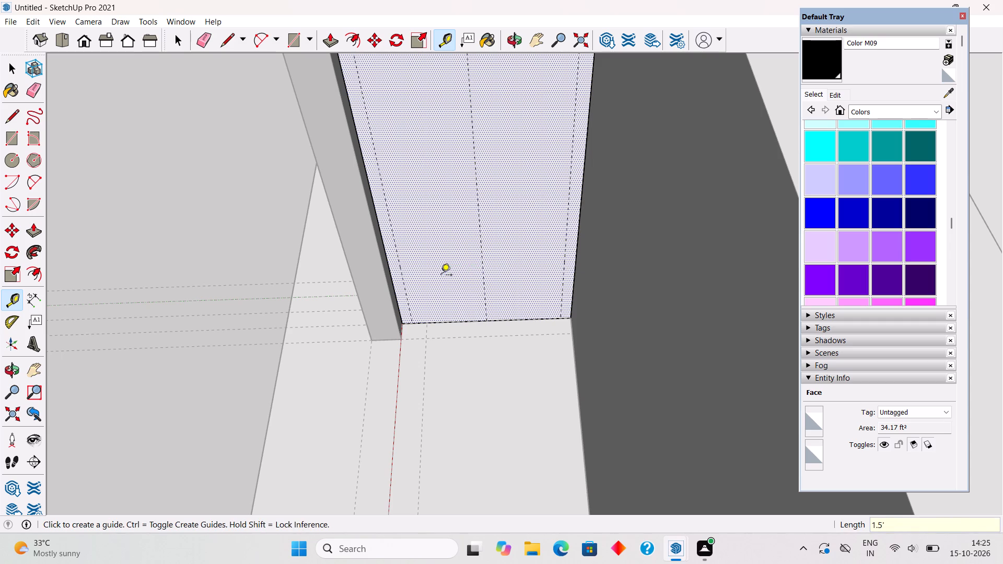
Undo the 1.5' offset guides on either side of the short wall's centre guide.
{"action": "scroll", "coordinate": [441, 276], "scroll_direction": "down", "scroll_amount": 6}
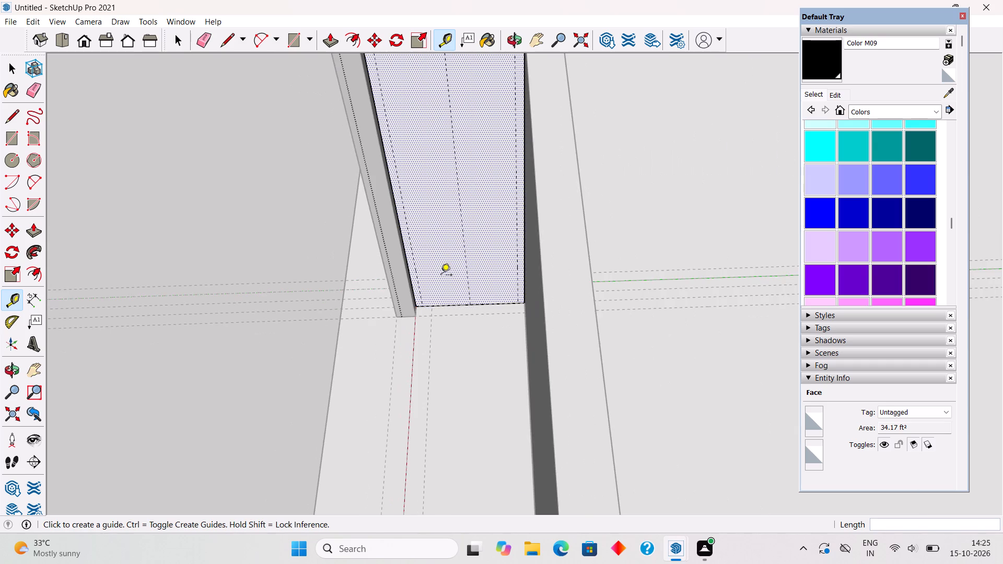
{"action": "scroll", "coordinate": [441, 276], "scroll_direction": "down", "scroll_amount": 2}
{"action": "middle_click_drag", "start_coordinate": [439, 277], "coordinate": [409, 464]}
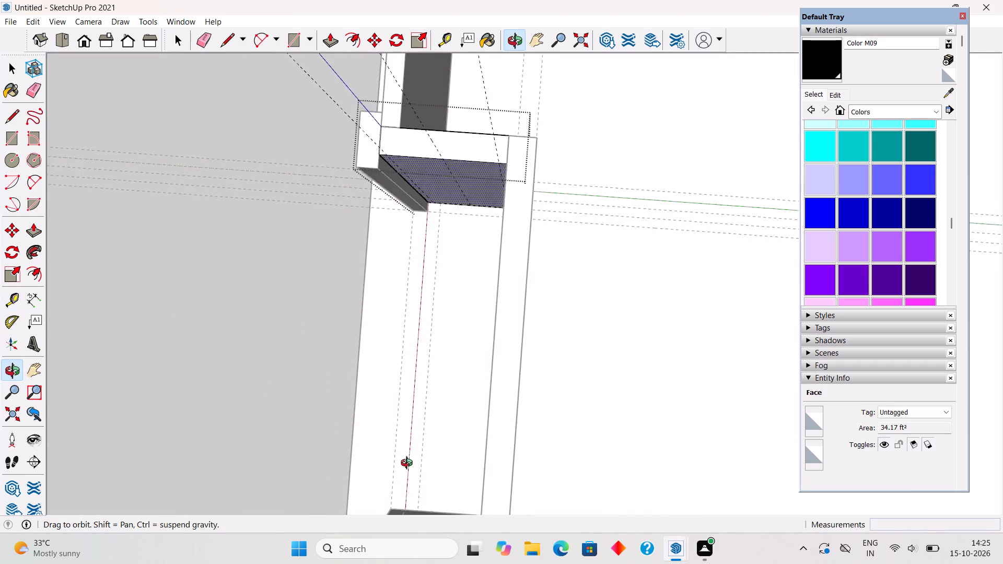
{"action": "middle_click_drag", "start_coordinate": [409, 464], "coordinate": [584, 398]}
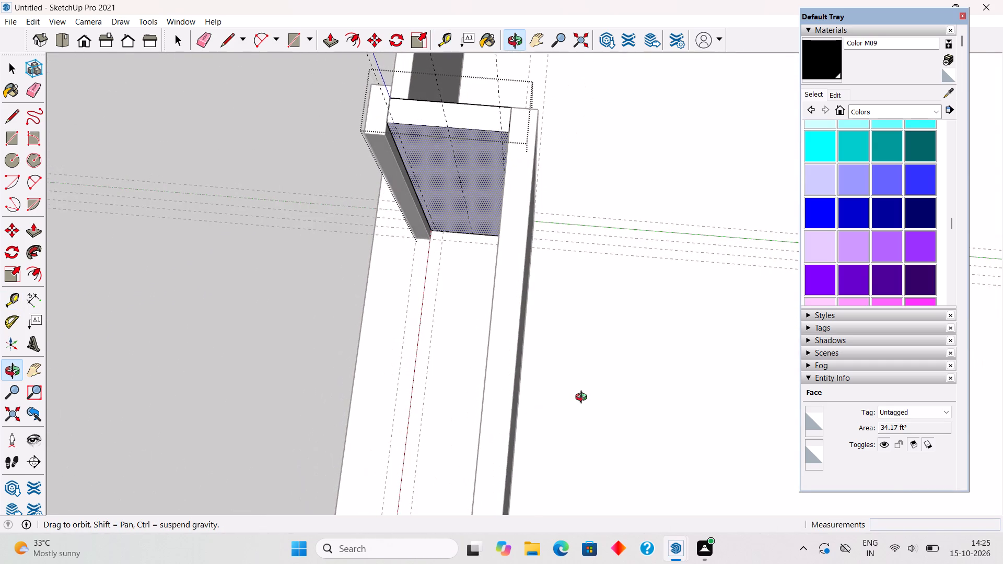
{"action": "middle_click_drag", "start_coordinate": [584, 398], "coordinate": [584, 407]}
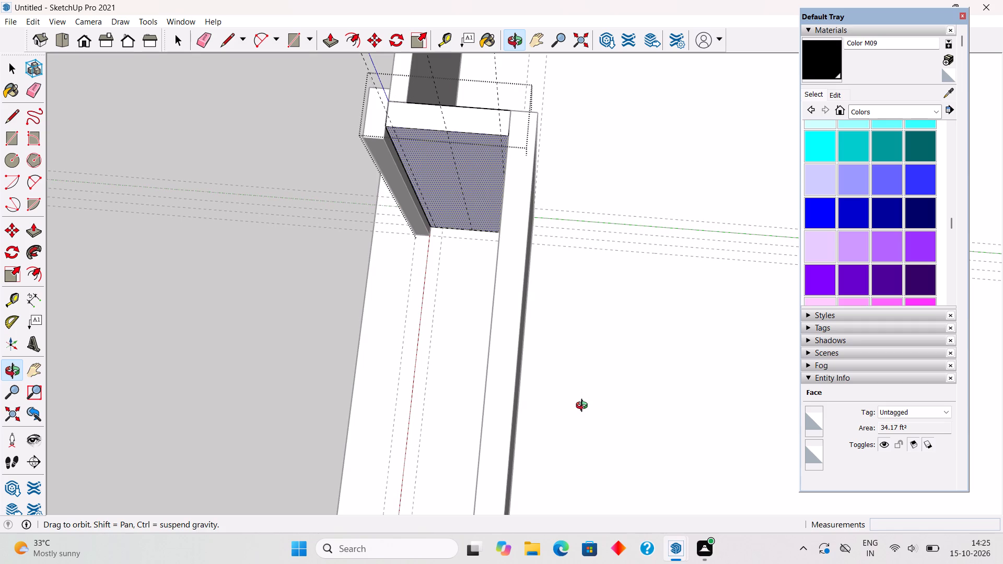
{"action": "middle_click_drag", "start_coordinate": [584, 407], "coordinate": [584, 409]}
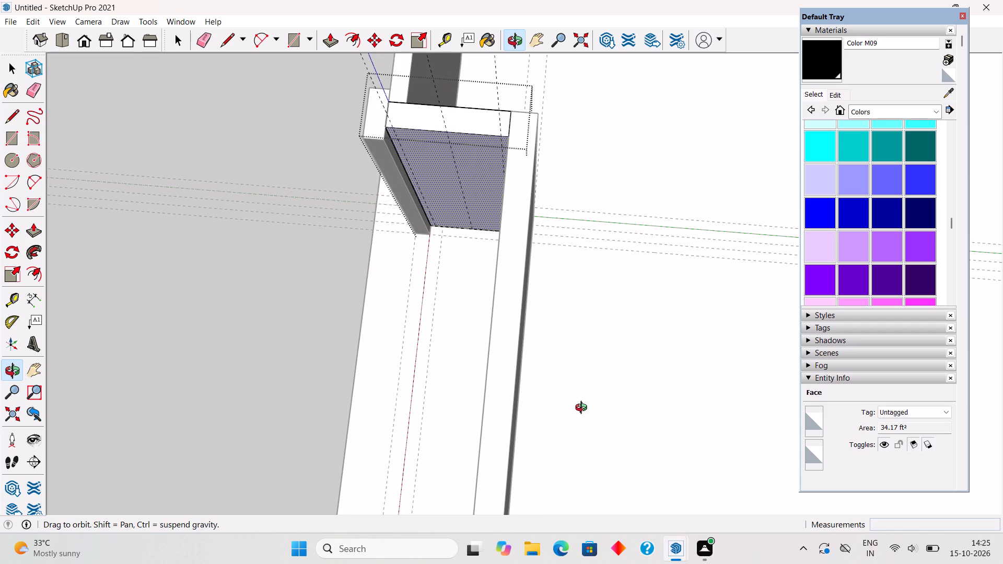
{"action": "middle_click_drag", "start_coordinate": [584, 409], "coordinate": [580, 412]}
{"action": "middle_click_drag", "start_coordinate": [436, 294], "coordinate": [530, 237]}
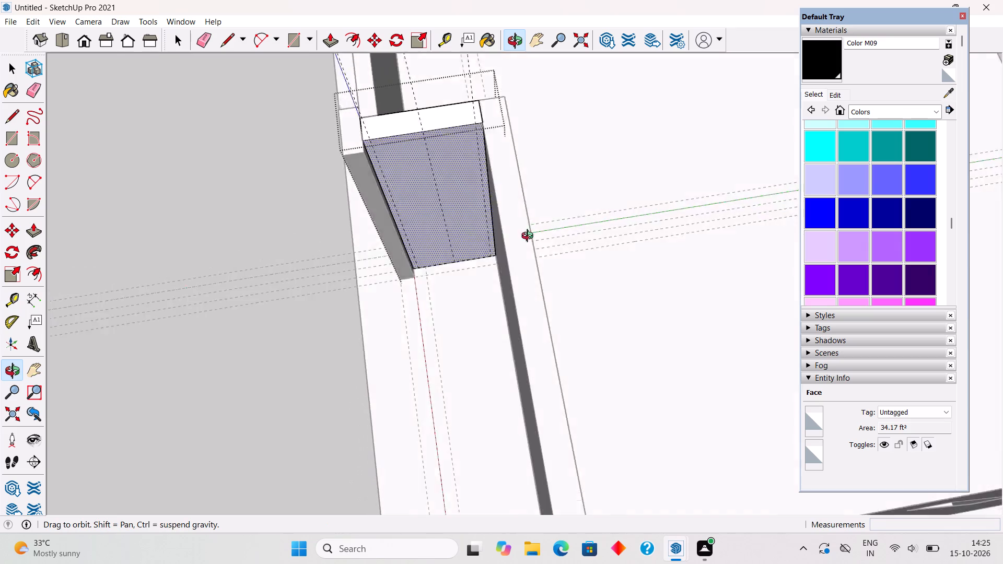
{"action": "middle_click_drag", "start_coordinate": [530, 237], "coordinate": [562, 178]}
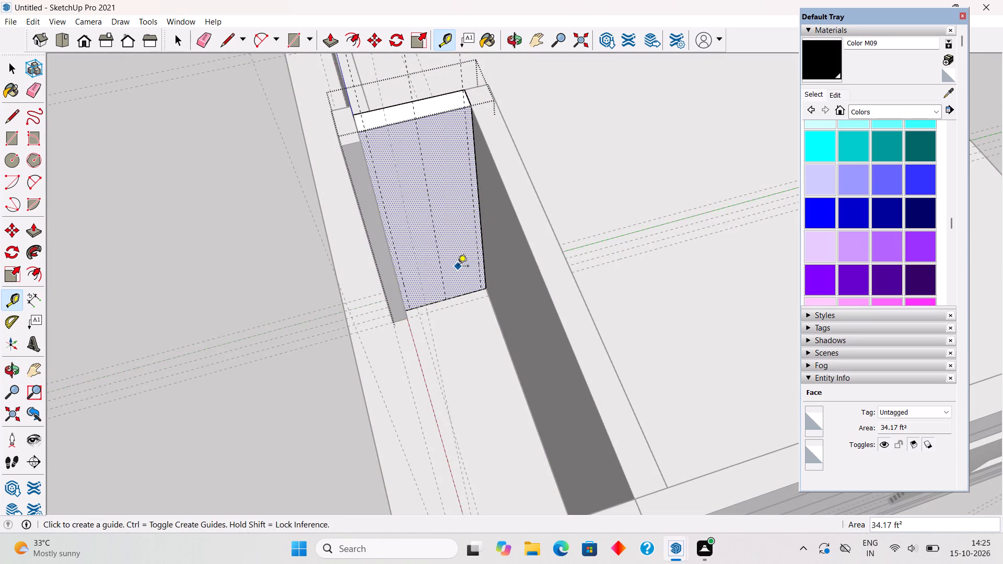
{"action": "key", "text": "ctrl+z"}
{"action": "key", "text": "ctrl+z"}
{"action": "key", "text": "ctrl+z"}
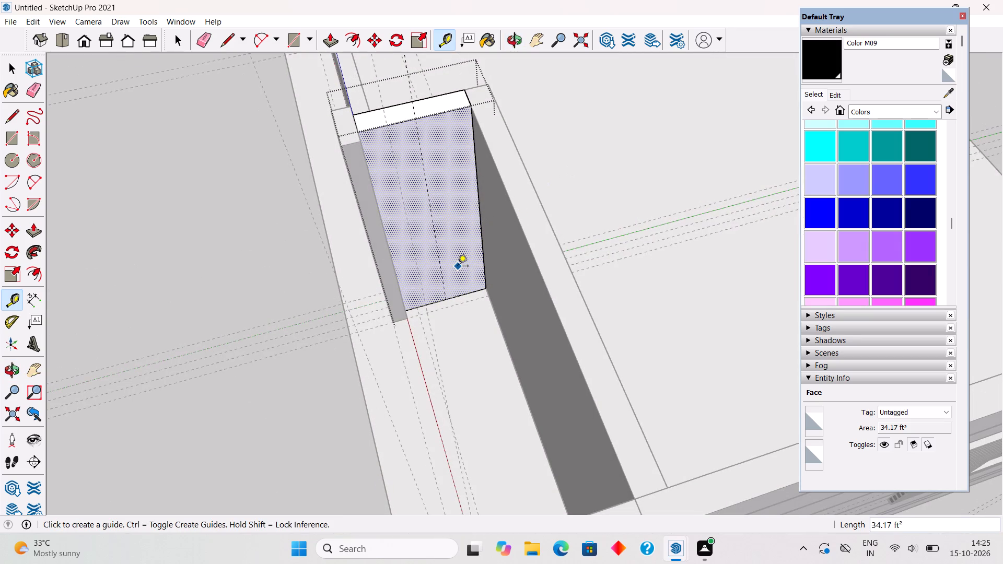
Undo the short wall's centre guide and the grouping of the 6" thick wall.
{"action": "key", "text": "ctrl+z"}
{"action": "key", "text": "ctrl+z"}
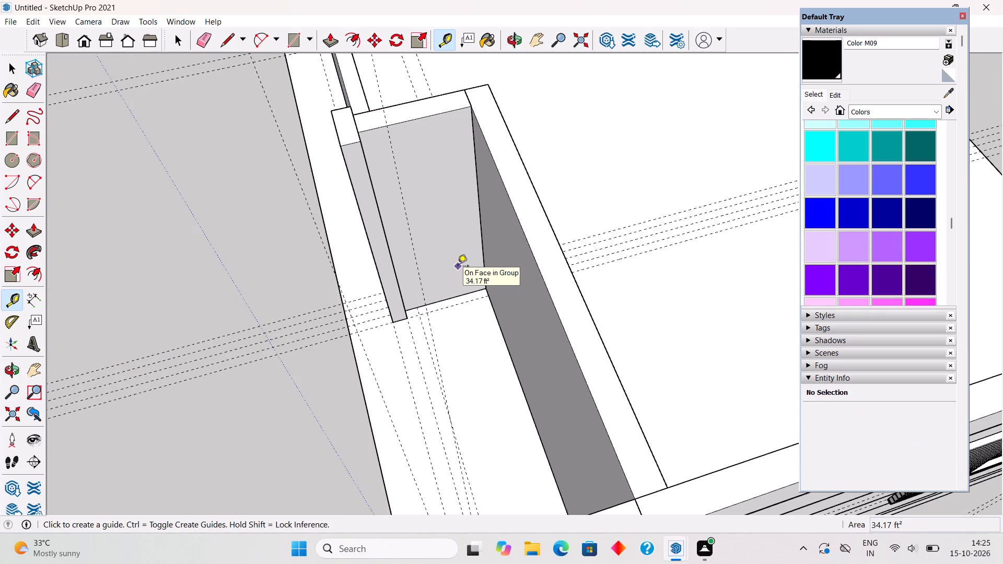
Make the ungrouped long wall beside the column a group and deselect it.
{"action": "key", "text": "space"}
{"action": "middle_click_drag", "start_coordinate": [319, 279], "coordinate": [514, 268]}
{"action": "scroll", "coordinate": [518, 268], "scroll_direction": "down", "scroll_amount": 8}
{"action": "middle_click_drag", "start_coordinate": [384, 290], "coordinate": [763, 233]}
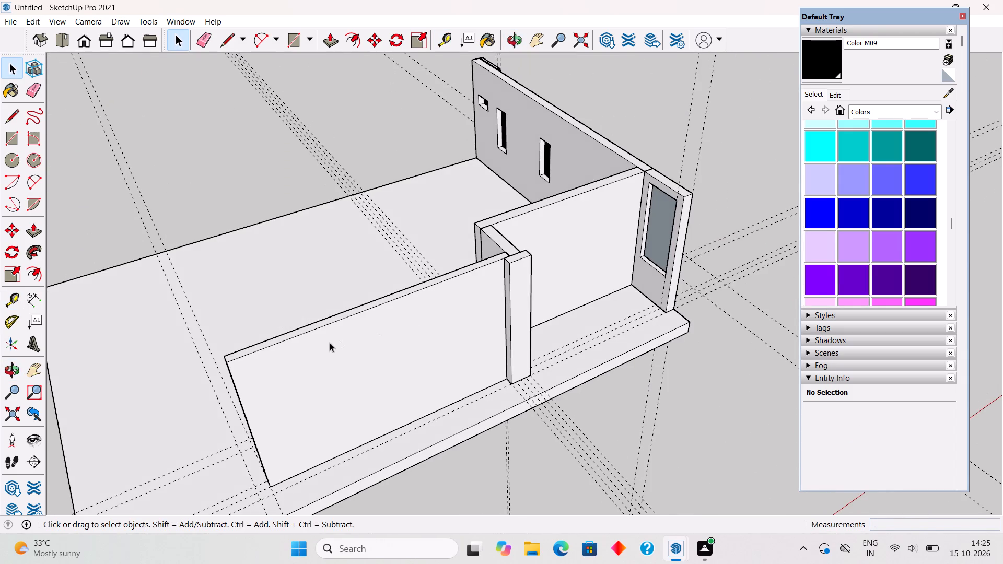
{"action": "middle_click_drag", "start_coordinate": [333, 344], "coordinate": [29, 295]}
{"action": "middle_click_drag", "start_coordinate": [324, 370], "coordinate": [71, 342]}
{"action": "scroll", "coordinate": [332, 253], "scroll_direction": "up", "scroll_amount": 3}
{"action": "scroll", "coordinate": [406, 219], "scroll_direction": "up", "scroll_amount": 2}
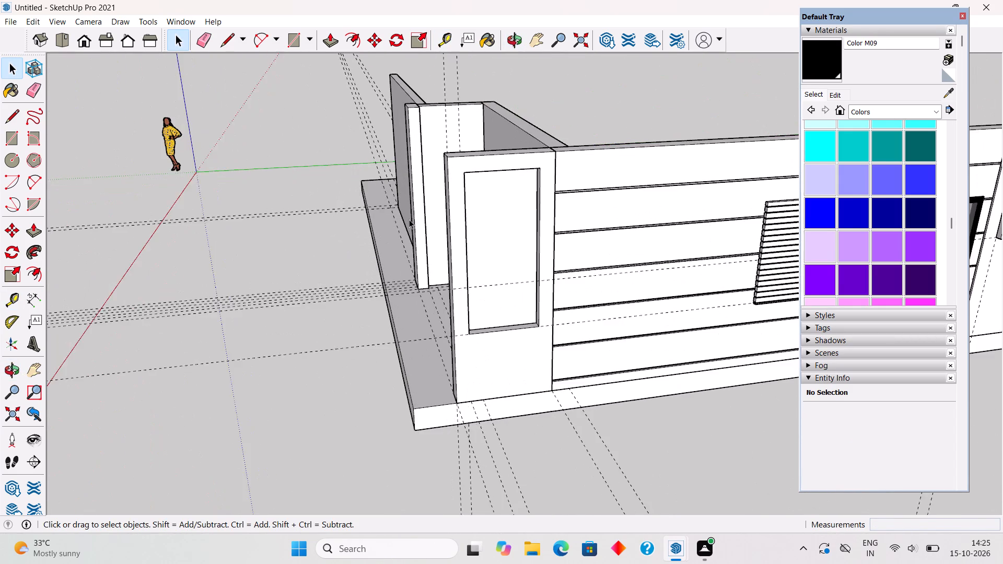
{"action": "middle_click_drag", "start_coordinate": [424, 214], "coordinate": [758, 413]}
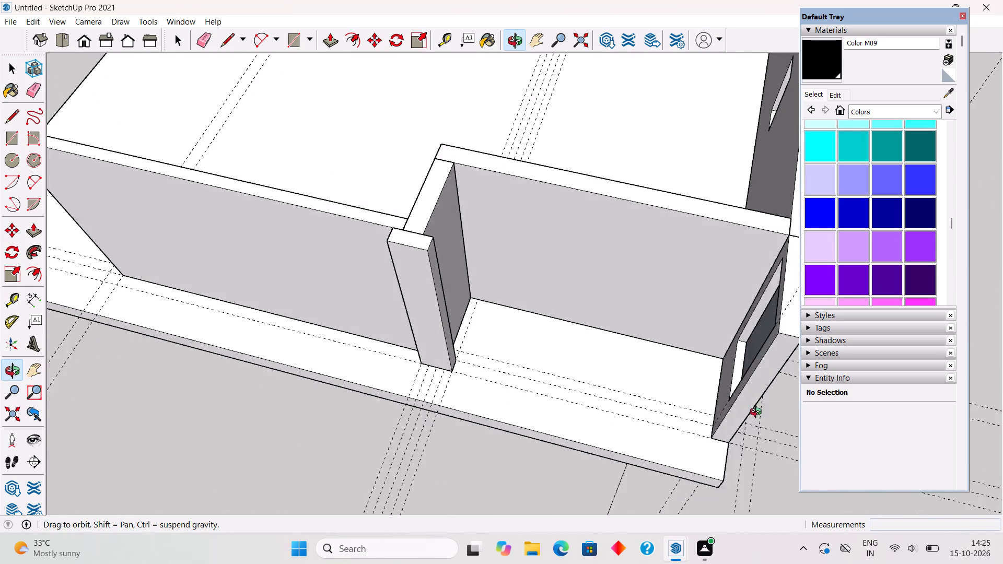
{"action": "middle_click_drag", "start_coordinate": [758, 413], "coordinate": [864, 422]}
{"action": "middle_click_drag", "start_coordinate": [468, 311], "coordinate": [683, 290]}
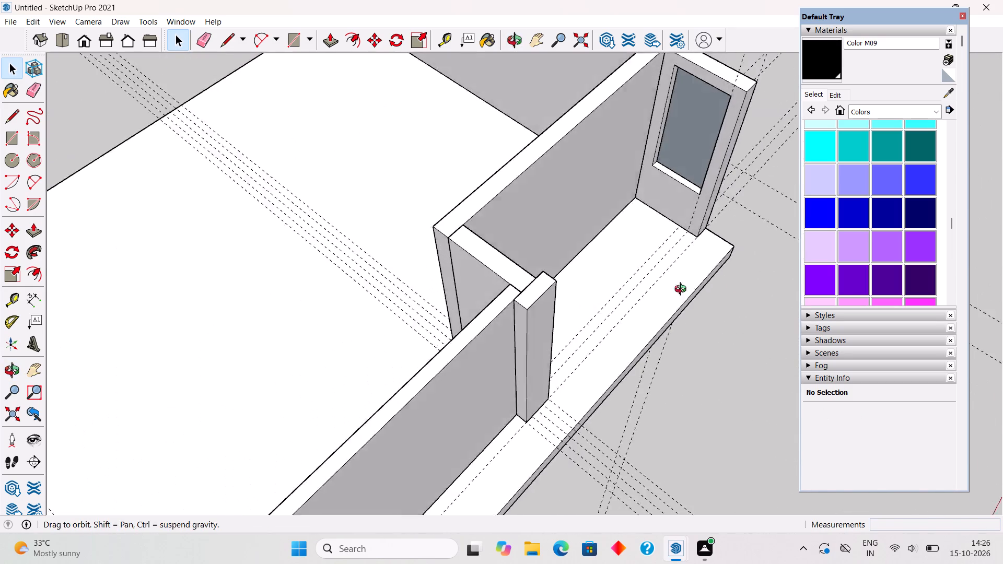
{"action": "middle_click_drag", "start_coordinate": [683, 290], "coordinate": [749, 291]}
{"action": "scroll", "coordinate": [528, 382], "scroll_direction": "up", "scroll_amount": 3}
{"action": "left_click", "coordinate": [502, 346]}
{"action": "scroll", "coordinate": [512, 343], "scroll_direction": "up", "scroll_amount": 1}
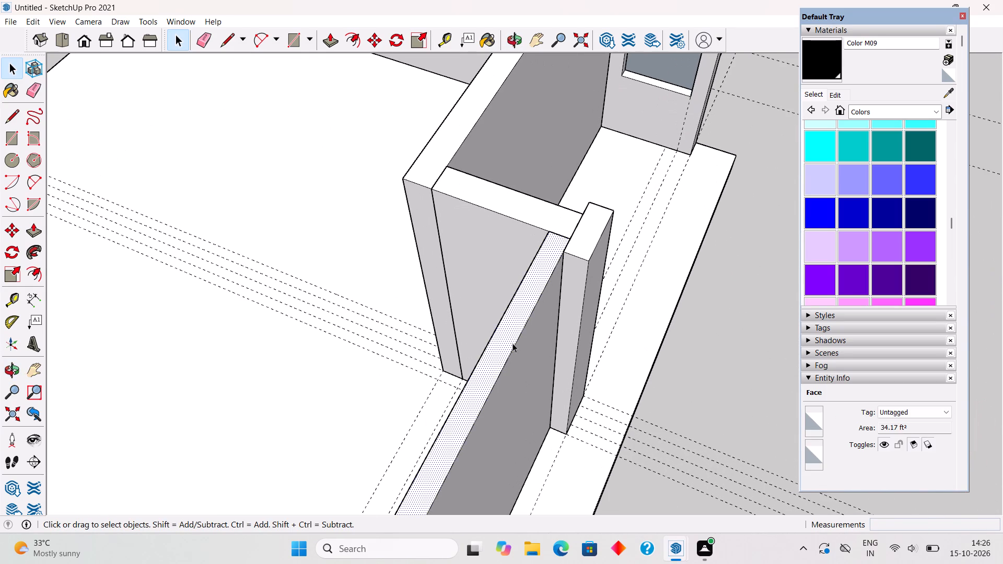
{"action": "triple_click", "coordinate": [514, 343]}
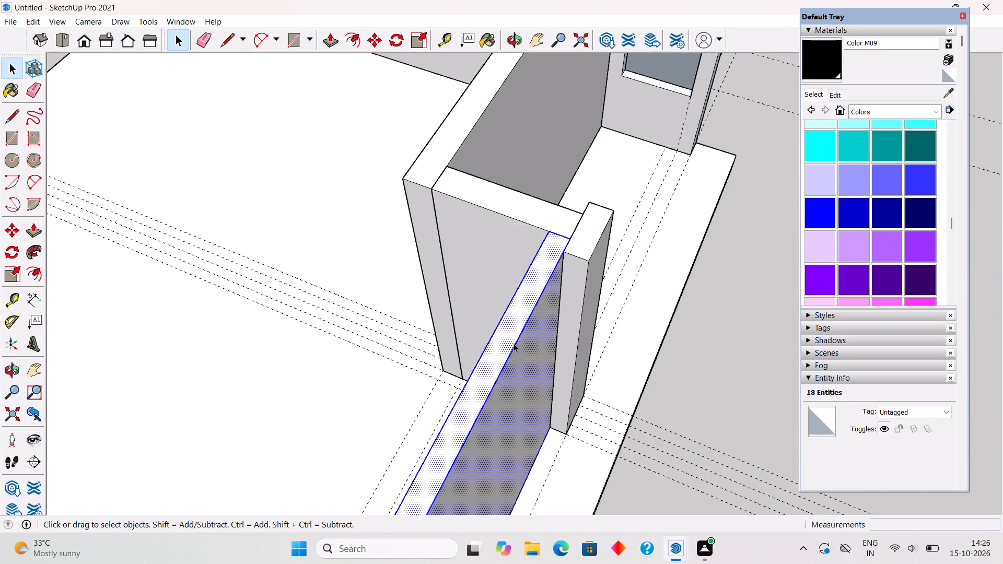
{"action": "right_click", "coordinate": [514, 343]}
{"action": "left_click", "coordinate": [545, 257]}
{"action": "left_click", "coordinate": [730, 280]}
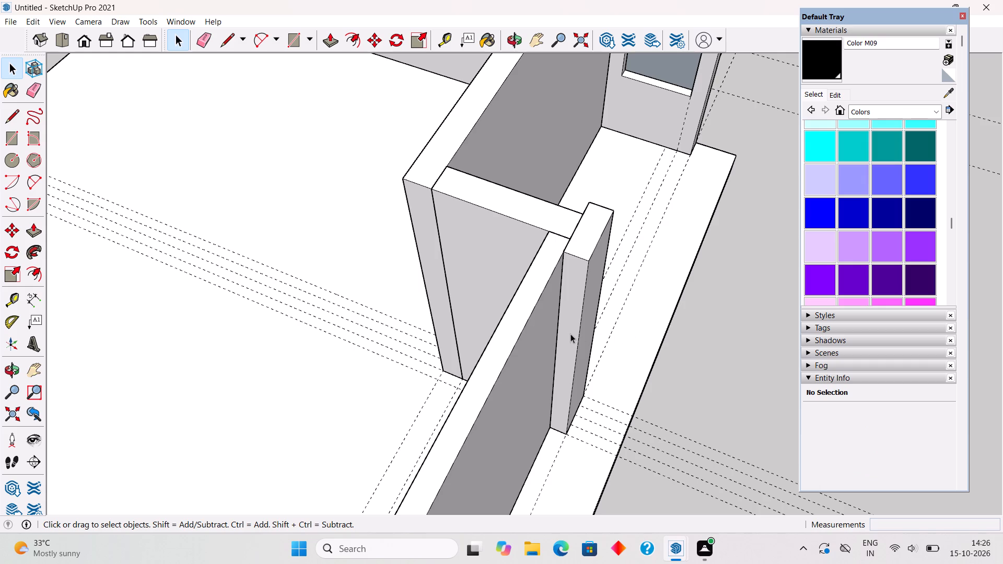
Delete the long wall group that runs along the slab beside the column.
{"action": "scroll", "coordinate": [531, 314], "scroll_direction": "up", "scroll_amount": 1}
{"action": "left_click", "coordinate": [502, 326]}
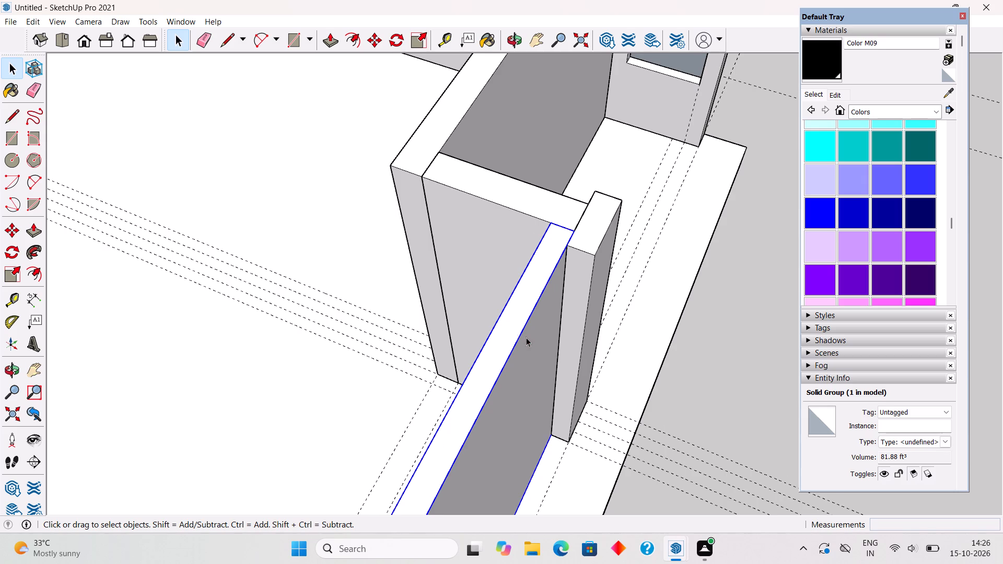
{"action": "middle_click_drag", "start_coordinate": [534, 343], "coordinate": [680, 357]}
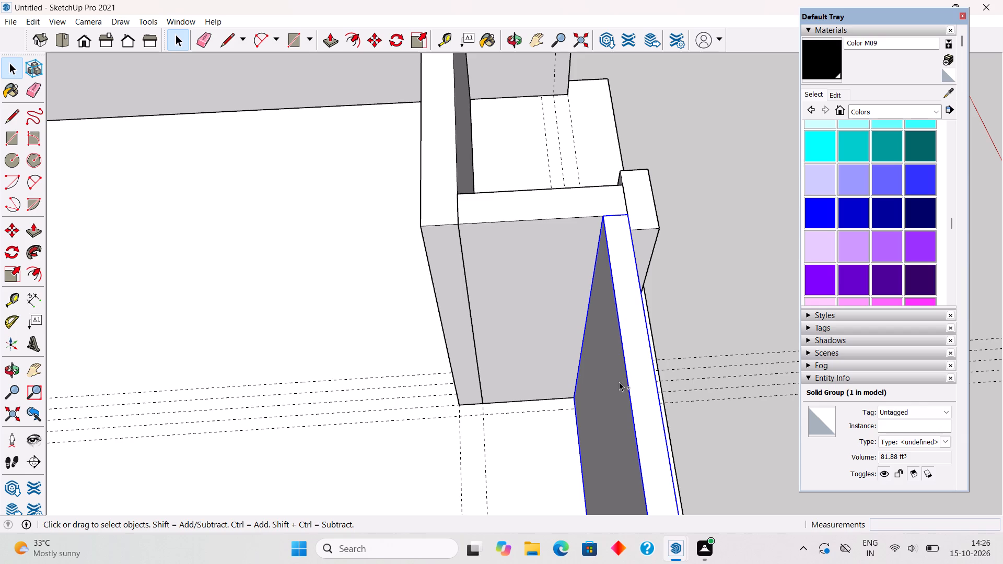
{"action": "key", "text": "Delete"}
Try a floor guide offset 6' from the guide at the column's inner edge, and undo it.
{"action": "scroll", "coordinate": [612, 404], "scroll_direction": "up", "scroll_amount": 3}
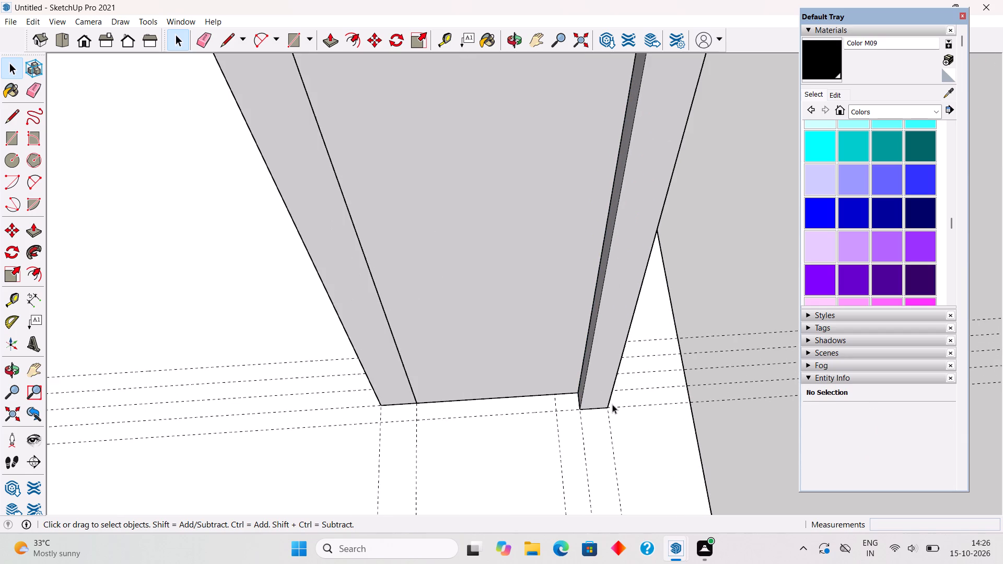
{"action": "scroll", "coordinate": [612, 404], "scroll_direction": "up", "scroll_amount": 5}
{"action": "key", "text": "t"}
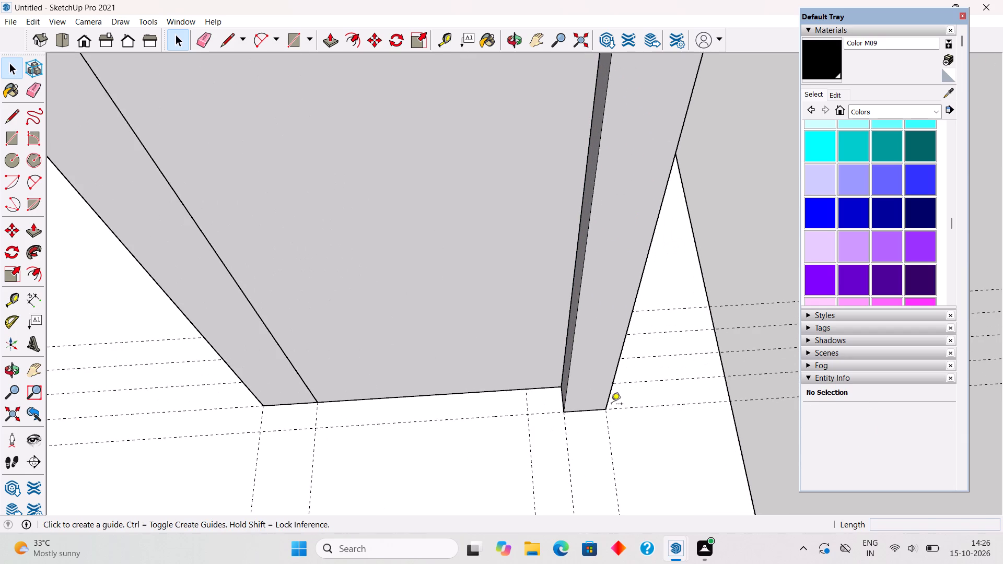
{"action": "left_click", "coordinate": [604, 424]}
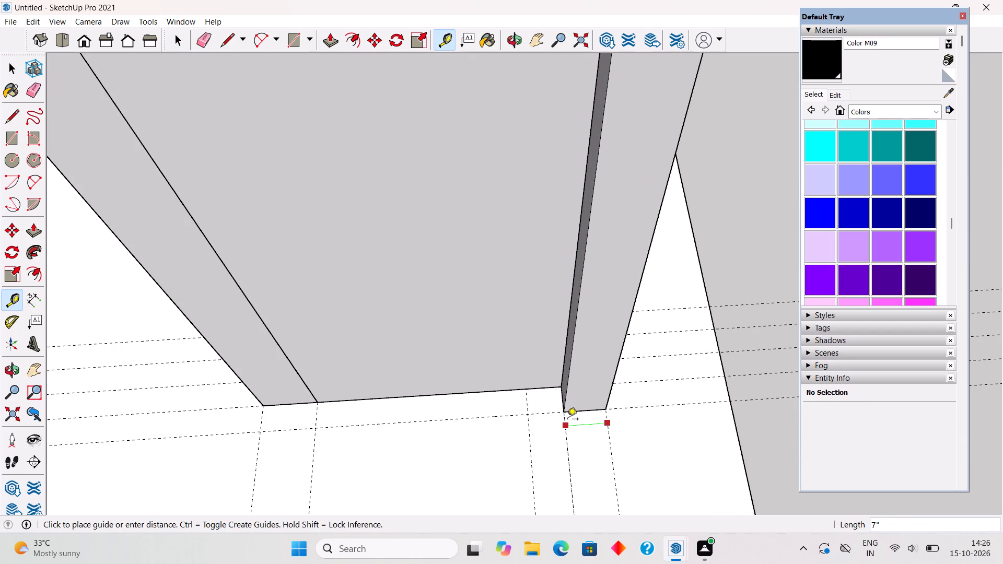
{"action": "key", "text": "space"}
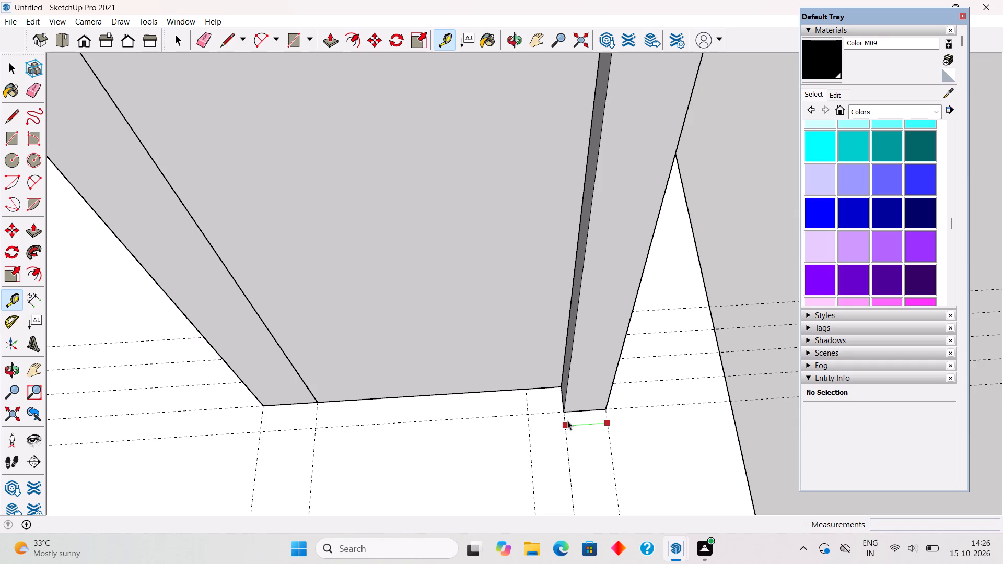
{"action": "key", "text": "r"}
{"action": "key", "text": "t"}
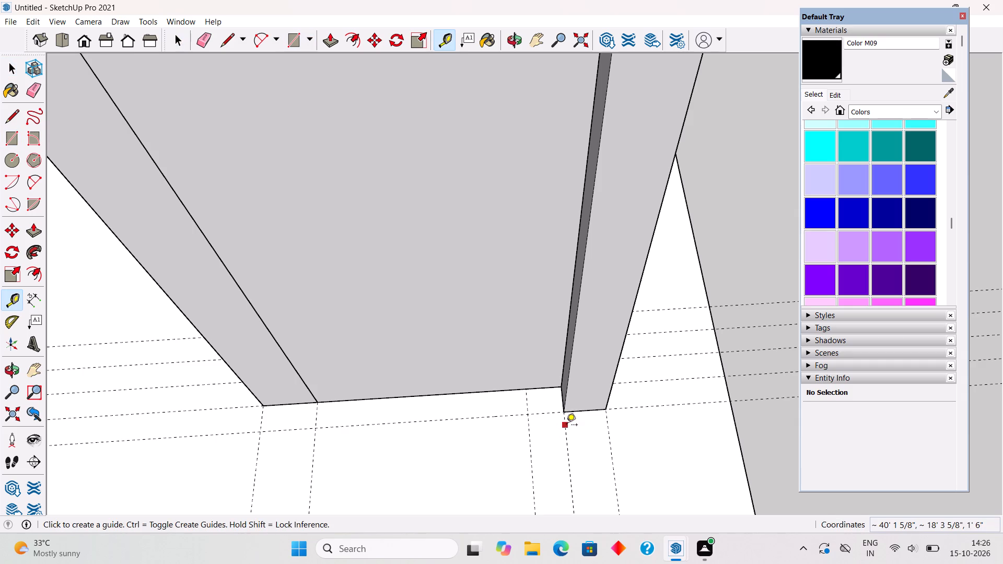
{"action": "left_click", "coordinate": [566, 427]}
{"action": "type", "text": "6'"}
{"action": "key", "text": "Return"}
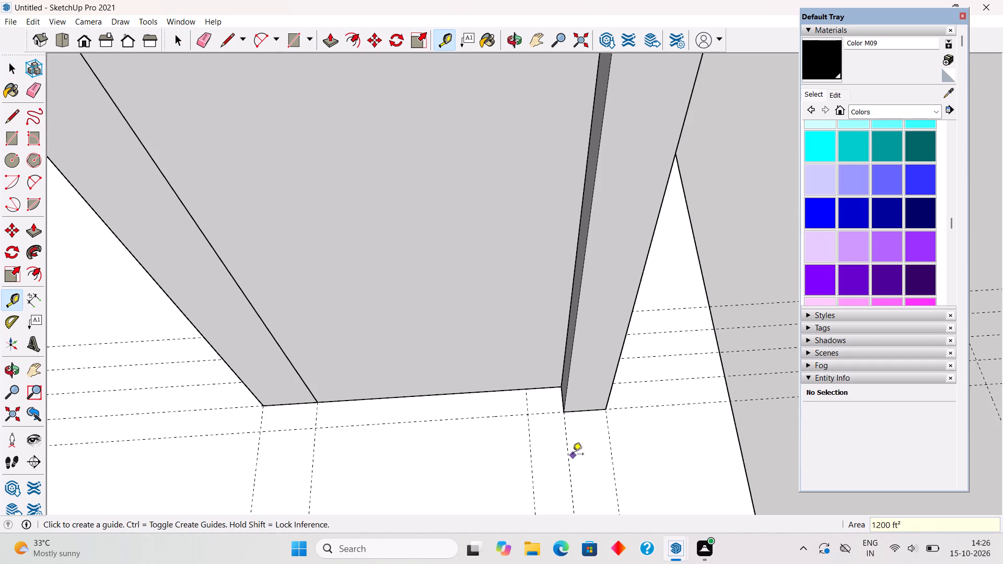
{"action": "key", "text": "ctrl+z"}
Place a floor guide 6" outward from the guide at the column's inner edge.
{"action": "left_click", "coordinate": [570, 459]}
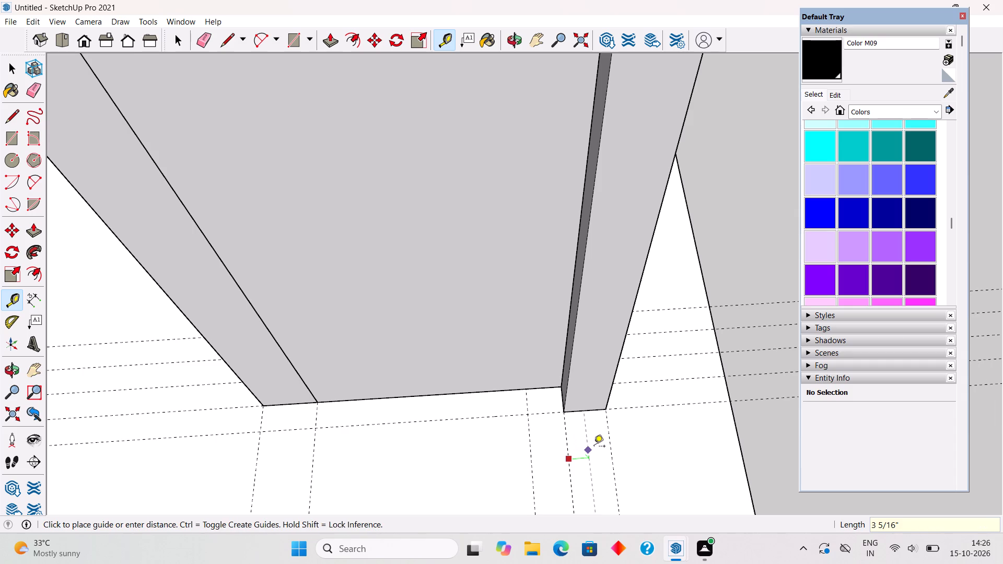
{"action": "type", "text": "6\""}
{"action": "key", "text": "Return"}
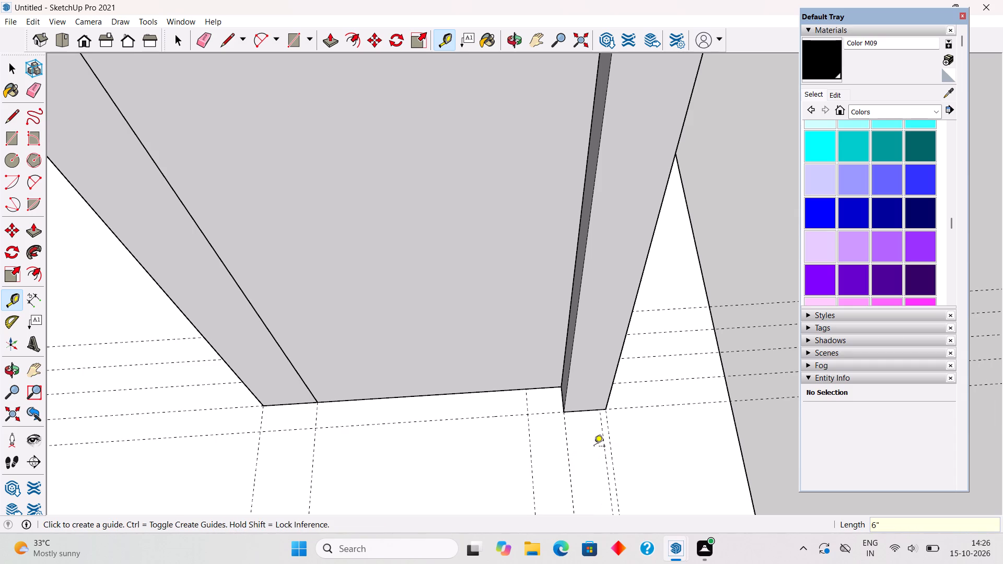
Draw a 16' by 6" rectangle on the slab from the column's inner corner, along the guides to the cross guide.
{"action": "scroll", "coordinate": [594, 449], "scroll_direction": "down", "scroll_amount": 2}
{"action": "key", "text": "space"}
{"action": "scroll", "coordinate": [594, 443], "scroll_direction": "down", "scroll_amount": 7}
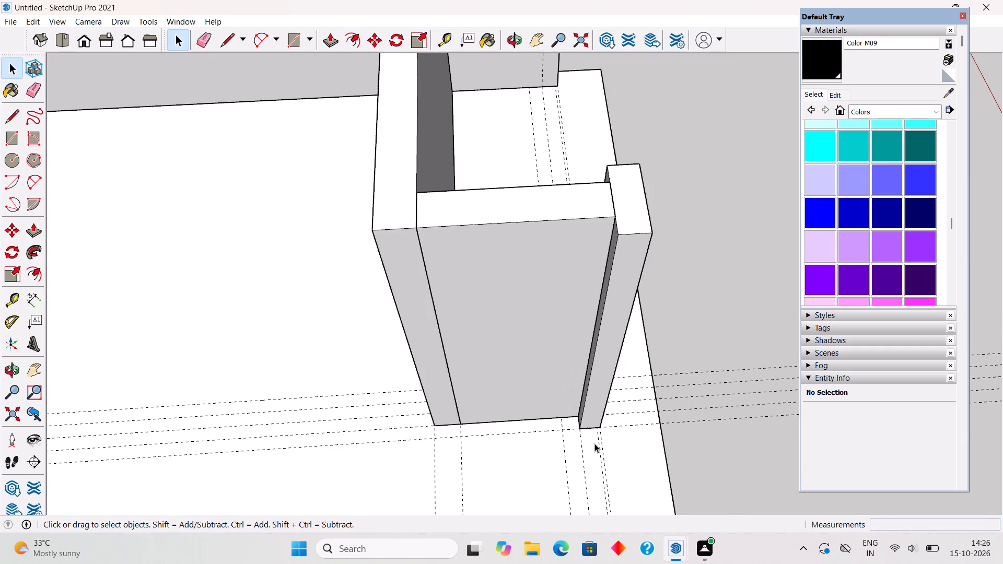
{"action": "scroll", "coordinate": [594, 443], "scroll_direction": "down", "scroll_amount": 17}
{"action": "scroll", "coordinate": [589, 428], "scroll_direction": "down", "scroll_amount": 11}
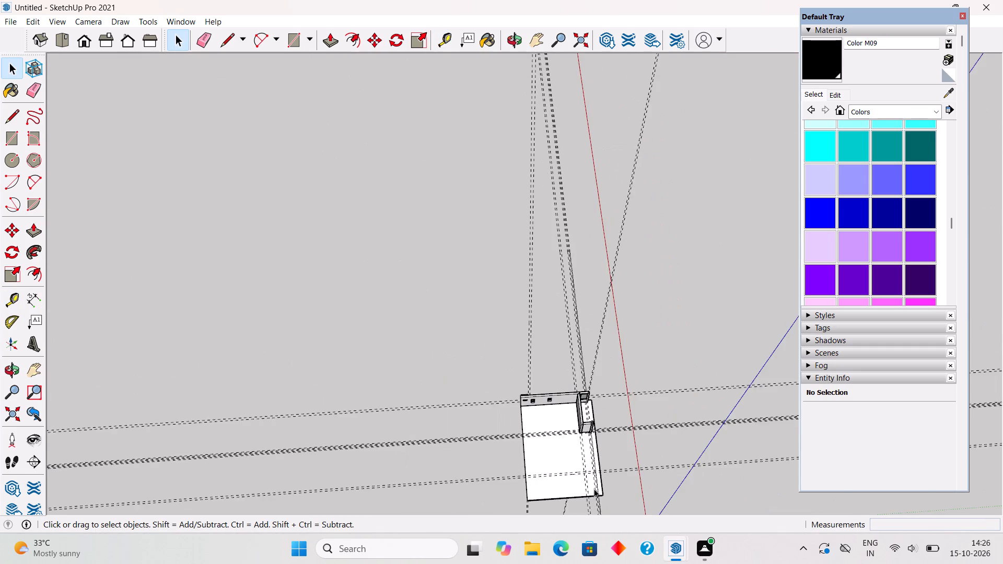
{"action": "scroll", "coordinate": [594, 489], "scroll_direction": "up", "scroll_amount": 19}
{"action": "scroll", "coordinate": [593, 431], "scroll_direction": "up", "scroll_amount": 5}
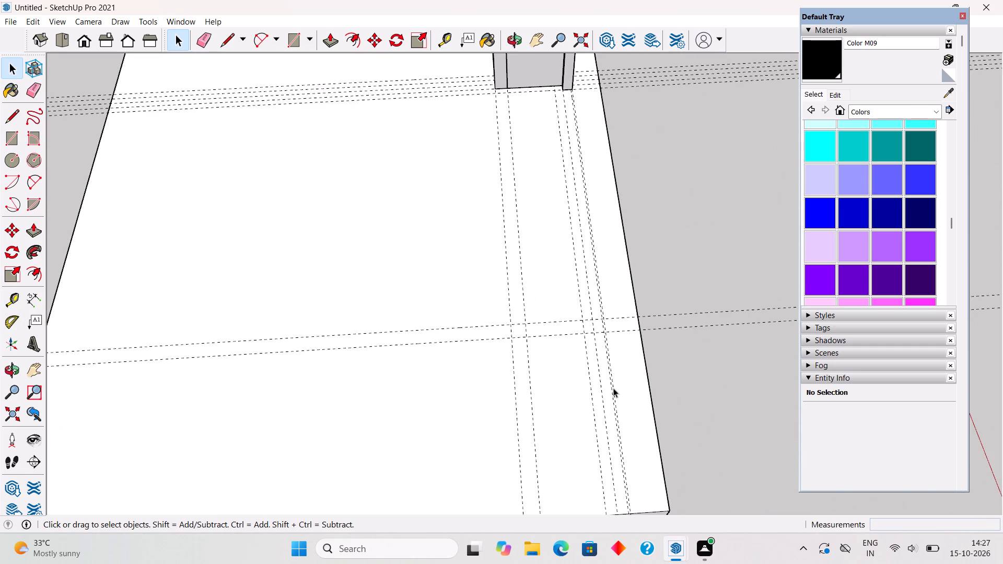
{"action": "middle_click_drag", "start_coordinate": [614, 382], "coordinate": [612, 423]}
{"action": "scroll", "coordinate": [612, 423], "scroll_direction": "down", "scroll_amount": 2}
{"action": "scroll", "coordinate": [585, 113], "scroll_direction": "up", "scroll_amount": 5}
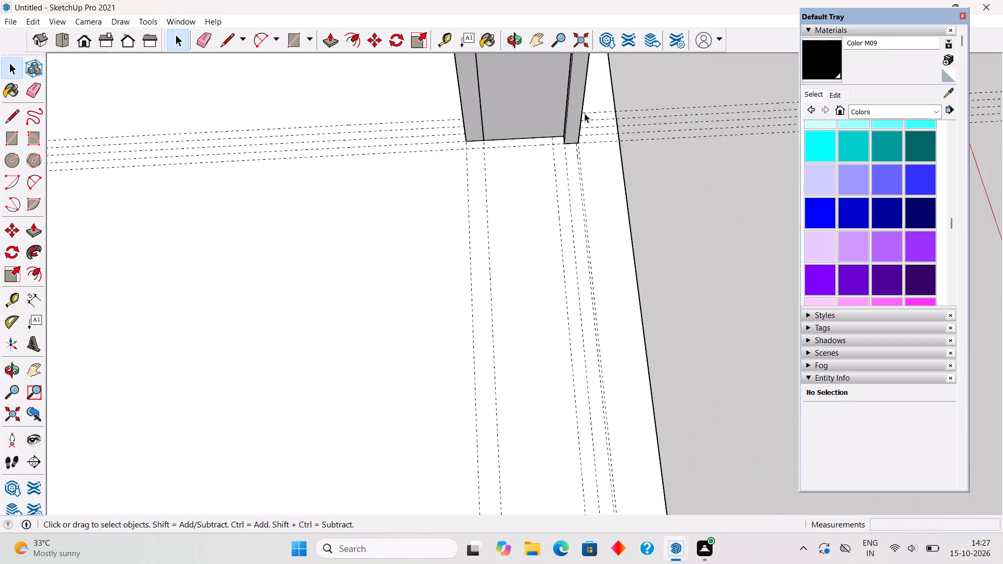
{"action": "scroll", "coordinate": [577, 145], "scroll_direction": "up", "scroll_amount": 5}
{"action": "key", "text": "r"}
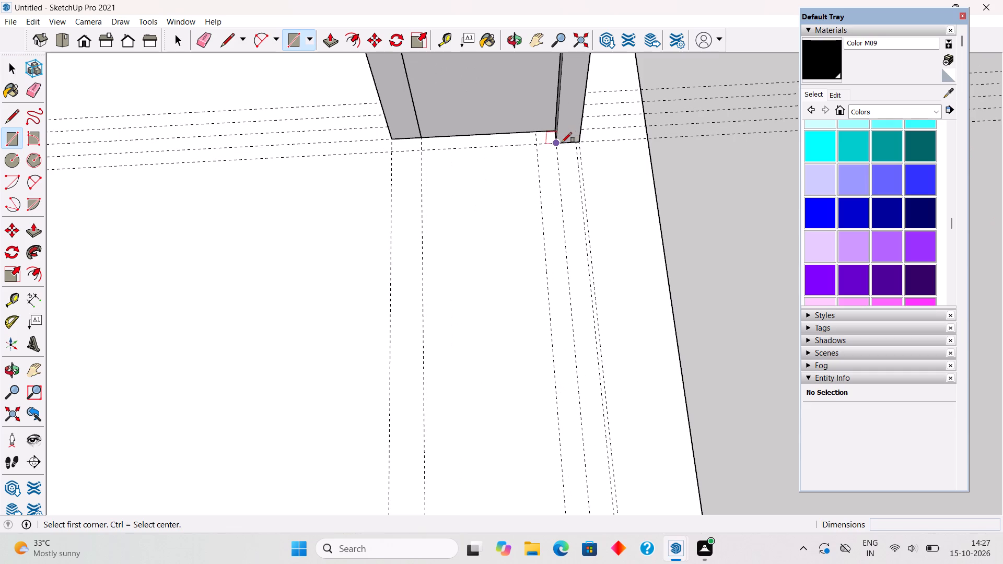
{"action": "left_click", "coordinate": [561, 143]}
{"action": "scroll", "coordinate": [559, 150], "scroll_direction": "down", "scroll_amount": 10}
{"action": "scroll", "coordinate": [585, 386], "scroll_direction": "up", "scroll_amount": 16}
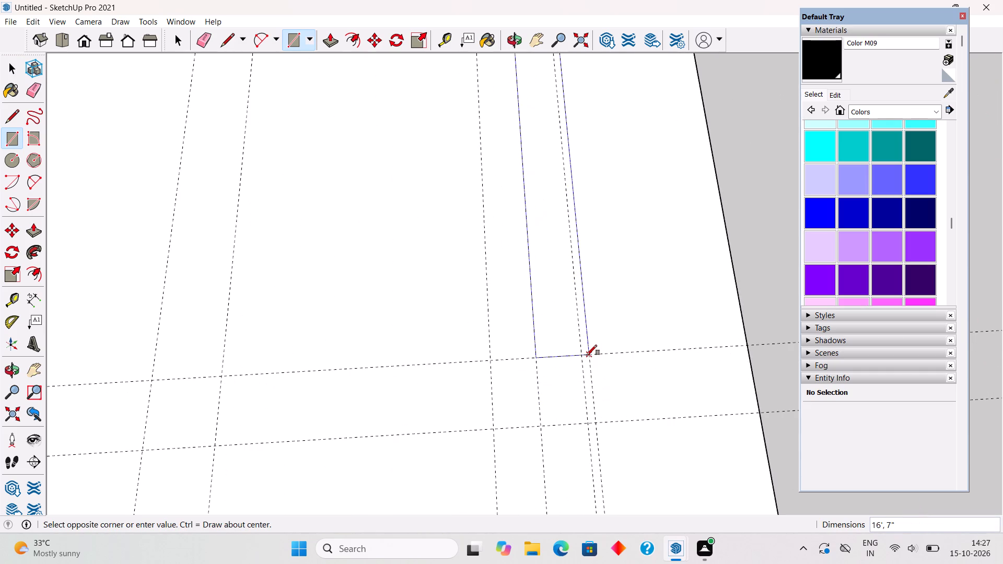
{"action": "left_click", "coordinate": [580, 356]}
Push/Pull the new floor rectangle up 10' into a wall.
{"action": "key", "text": "space"}
{"action": "type", "text": "p"}
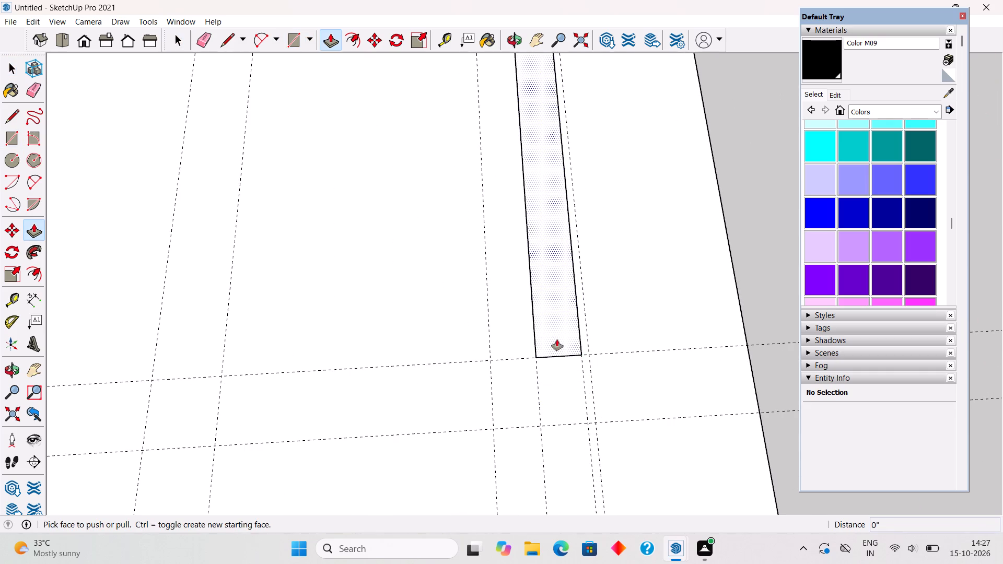
{"action": "left_click", "coordinate": [556, 339]}
{"action": "scroll", "coordinate": [553, 292], "scroll_direction": "down", "scroll_amount": 11}
{"action": "type", "text": "10'"}
{"action": "key", "text": "Return"}
{"action": "key", "text": "space"}
Make the new 10' high wall a group and deselect it.
{"action": "triple_click", "coordinate": [553, 292]}
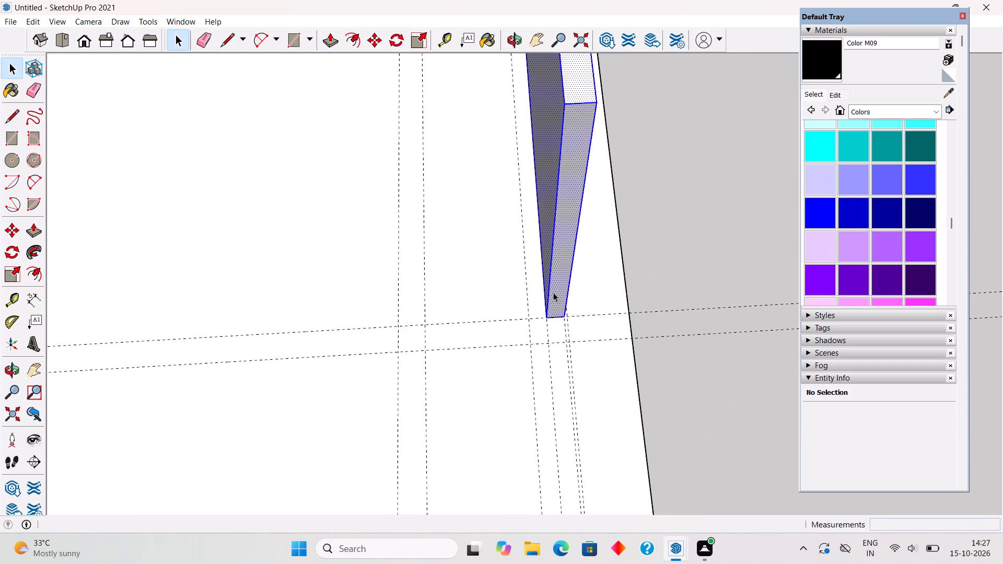
{"action": "right_click", "coordinate": [553, 292]}
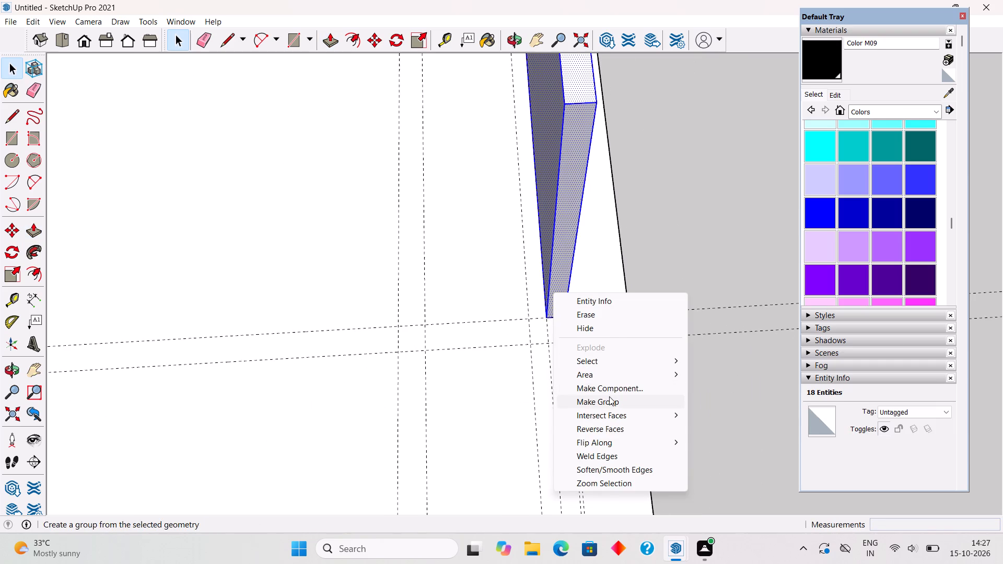
{"action": "left_click", "coordinate": [609, 396]}
{"action": "left_click", "coordinate": [687, 222]}
Open the column group at the end of the long wall for editing.
{"action": "scroll", "coordinate": [689, 217], "scroll_direction": "down", "scroll_amount": 12}
{"action": "scroll", "coordinate": [679, 227], "scroll_direction": "up", "scroll_amount": 1}
{"action": "scroll", "coordinate": [679, 226], "scroll_direction": "down", "scroll_amount": 11}
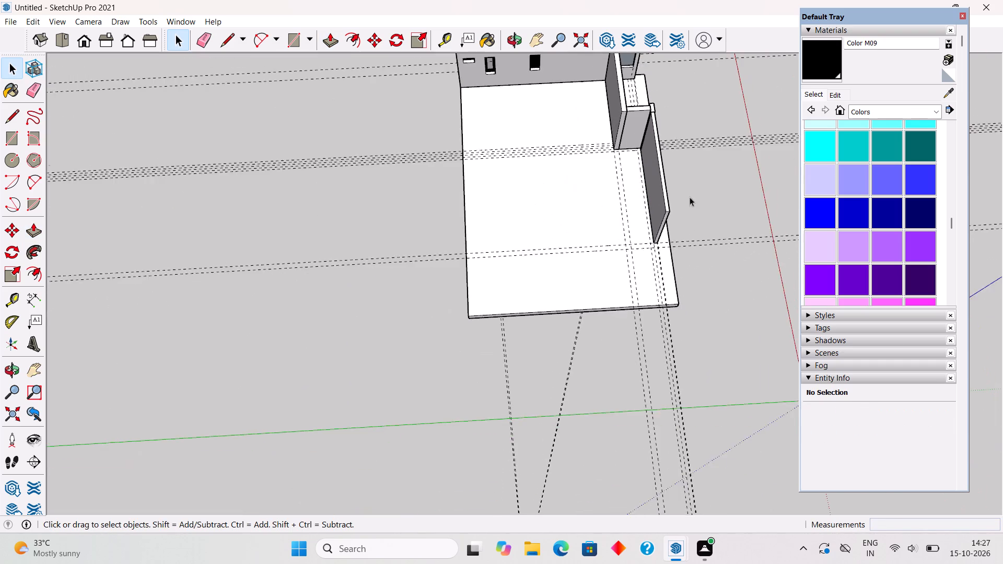
{"action": "middle_click_drag", "start_coordinate": [678, 186], "coordinate": [305, 95]}
{"action": "middle_click_drag", "start_coordinate": [676, 311], "coordinate": [466, 159]}
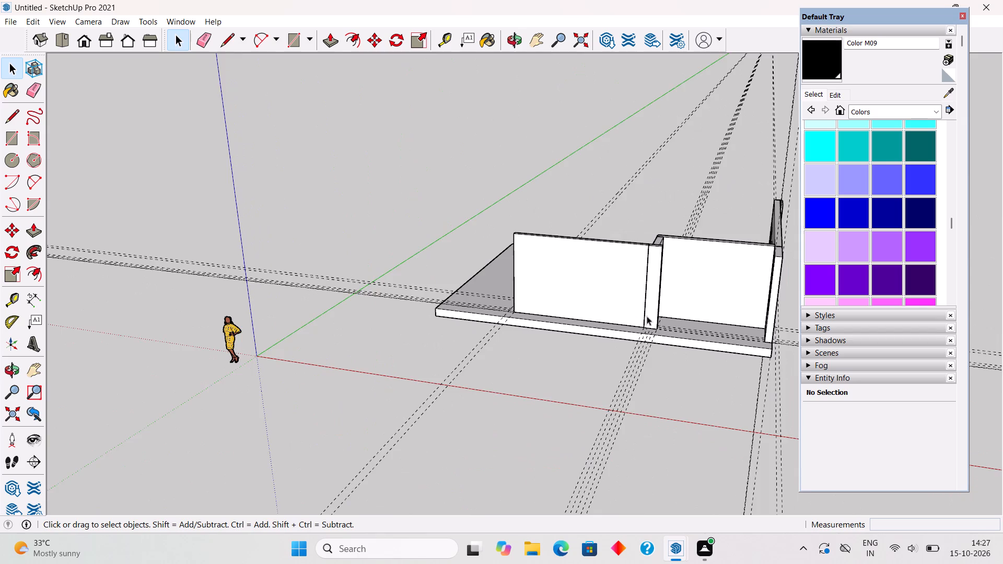
{"action": "scroll", "coordinate": [647, 316], "scroll_direction": "up", "scroll_amount": 5}
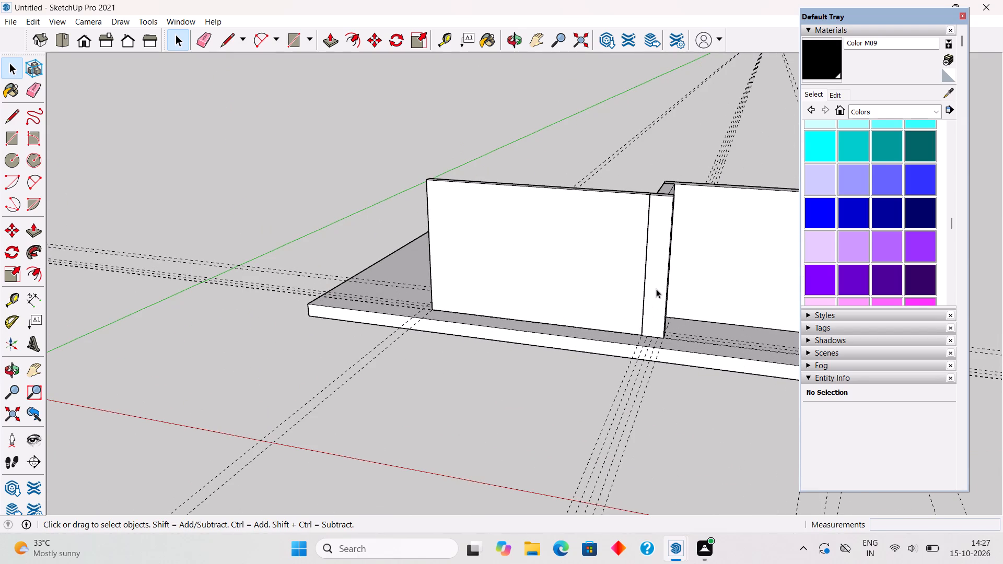
{"action": "triple_click", "coordinate": [660, 288]}
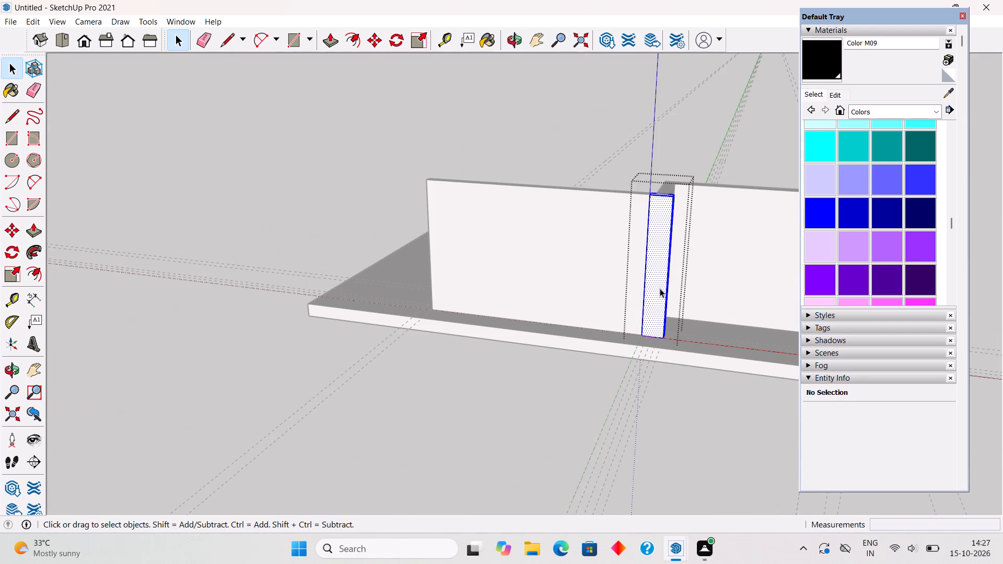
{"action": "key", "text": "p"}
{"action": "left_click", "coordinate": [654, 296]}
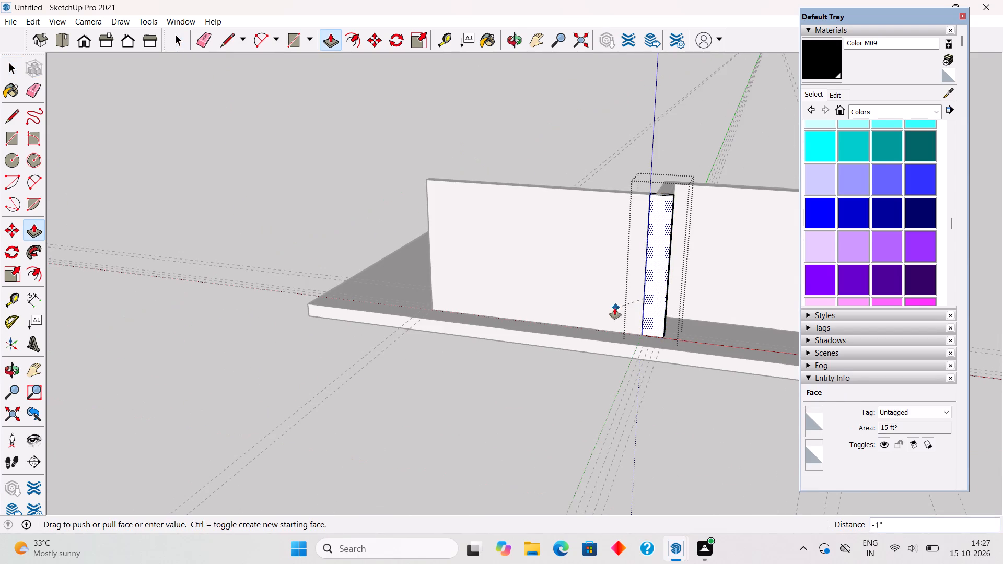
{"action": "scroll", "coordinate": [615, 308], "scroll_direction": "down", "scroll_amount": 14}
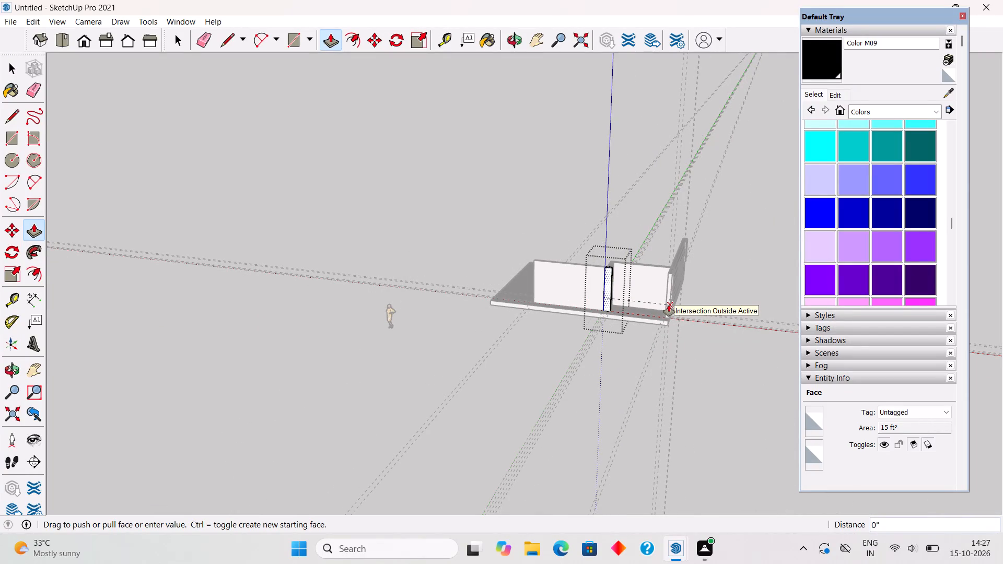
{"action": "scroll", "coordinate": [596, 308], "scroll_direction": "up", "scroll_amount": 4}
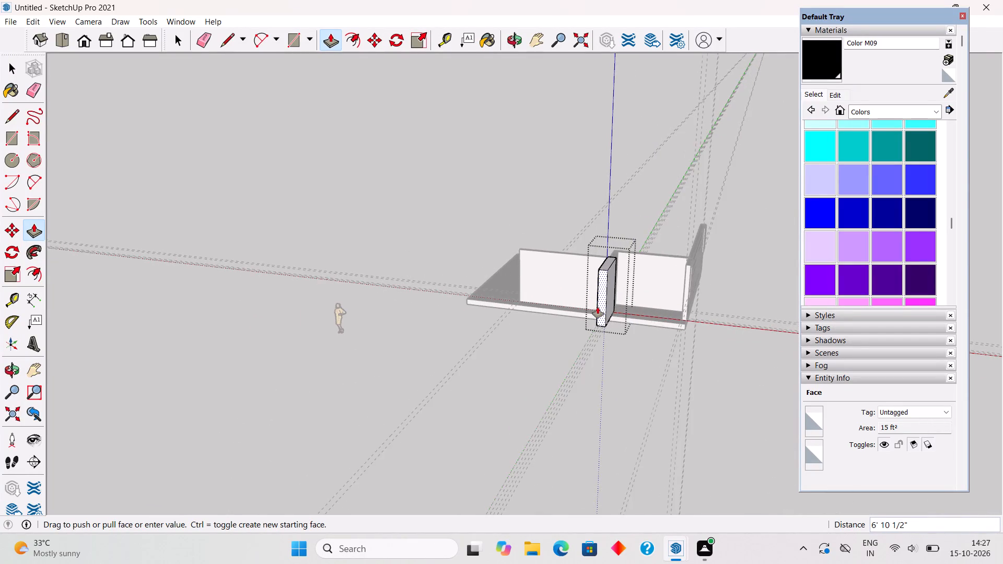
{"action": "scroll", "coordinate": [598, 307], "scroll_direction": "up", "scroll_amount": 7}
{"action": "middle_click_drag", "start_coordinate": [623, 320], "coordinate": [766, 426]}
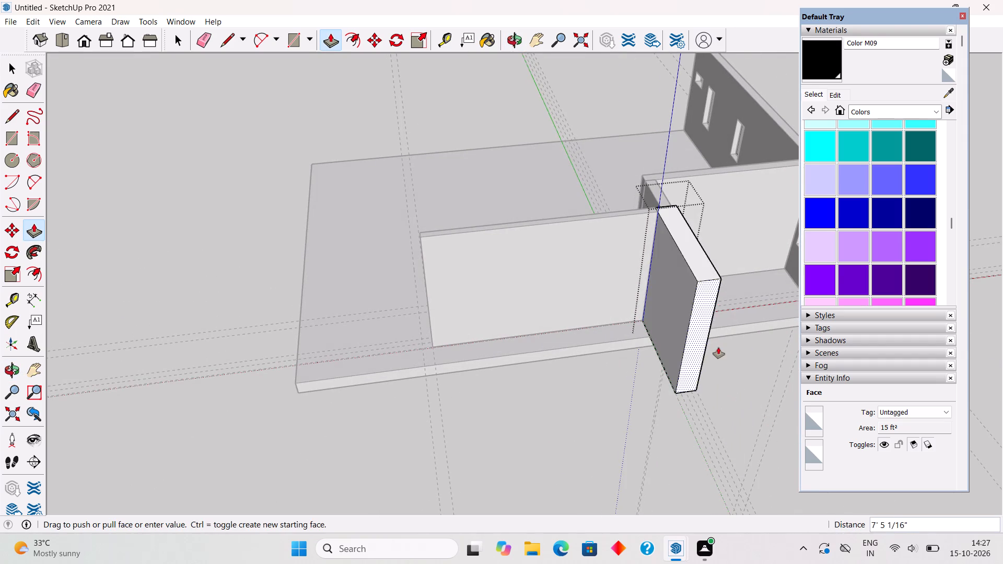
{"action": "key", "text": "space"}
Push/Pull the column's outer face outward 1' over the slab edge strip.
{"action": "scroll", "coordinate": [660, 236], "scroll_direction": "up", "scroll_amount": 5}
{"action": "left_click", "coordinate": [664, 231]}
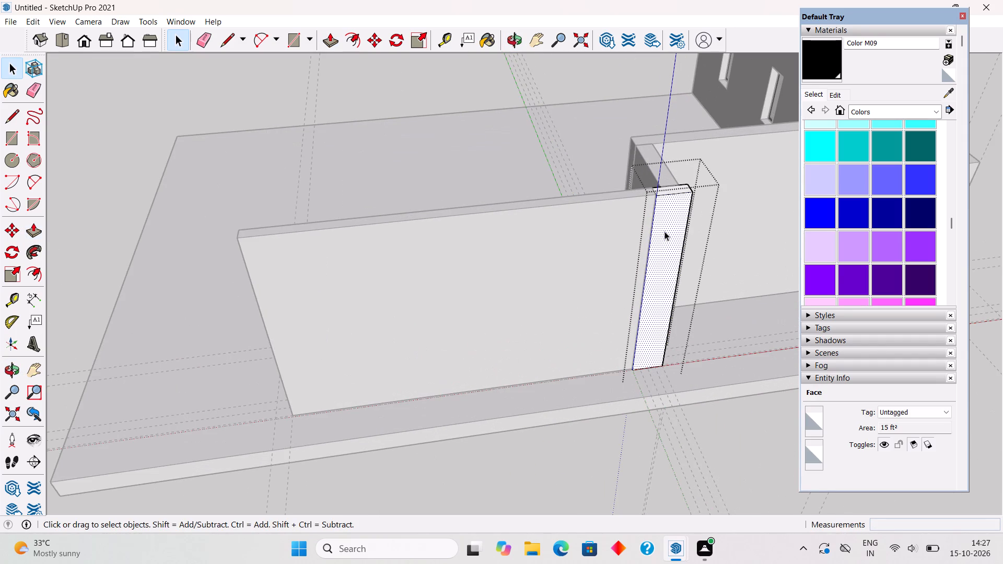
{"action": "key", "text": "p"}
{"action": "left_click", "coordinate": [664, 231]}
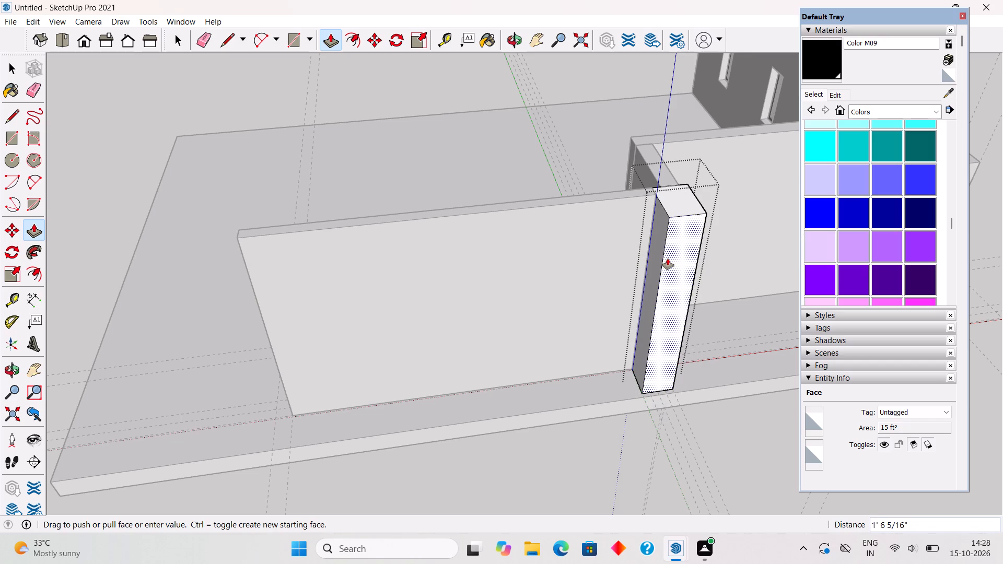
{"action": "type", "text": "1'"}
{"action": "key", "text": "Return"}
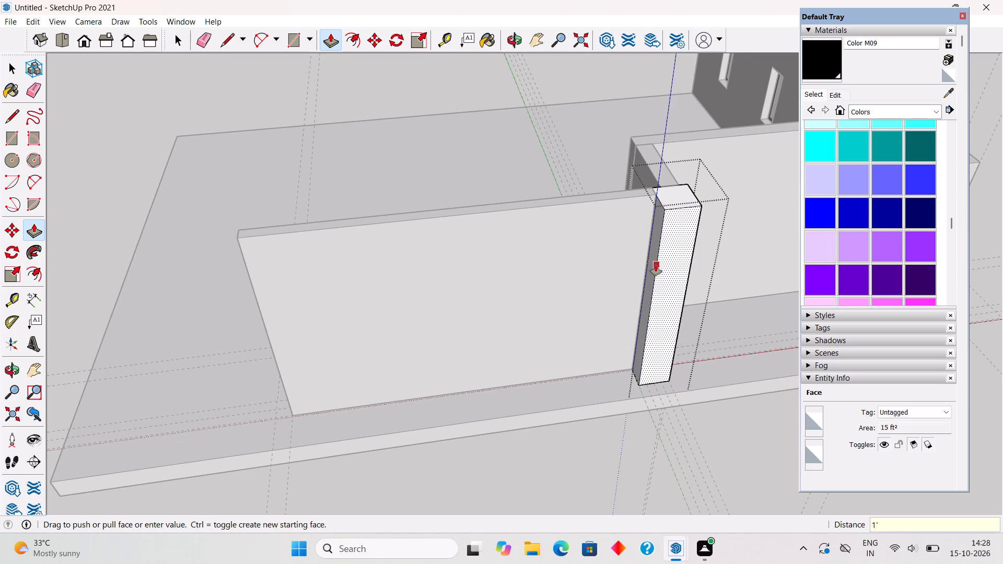
Push/Pull the column's side face beside the long wall inward 4 1/2" and close the column group.
{"action": "key", "text": "space"}
{"action": "left_click", "coordinate": [651, 271]}
{"action": "key", "text": "p"}
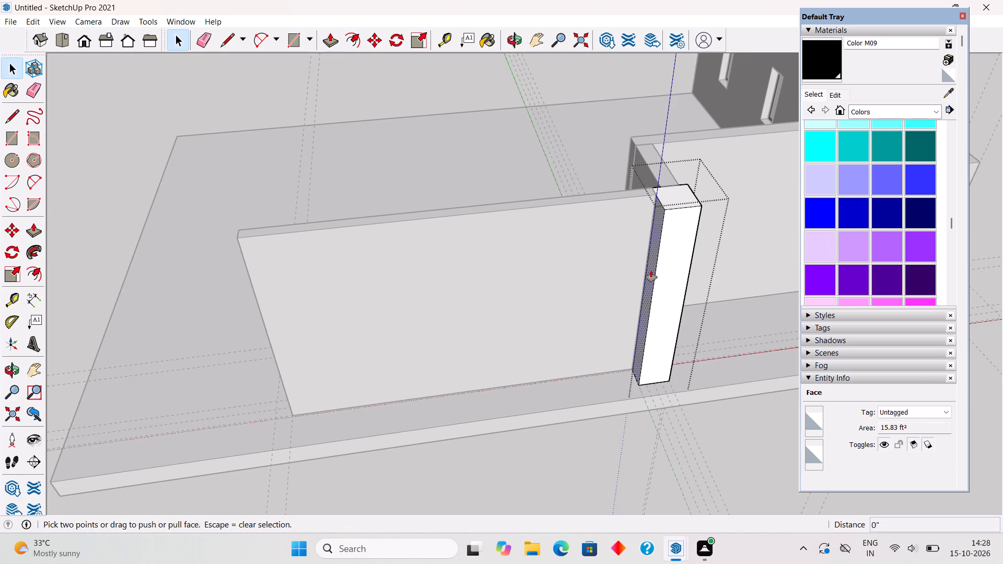
{"action": "left_click", "coordinate": [651, 271]}
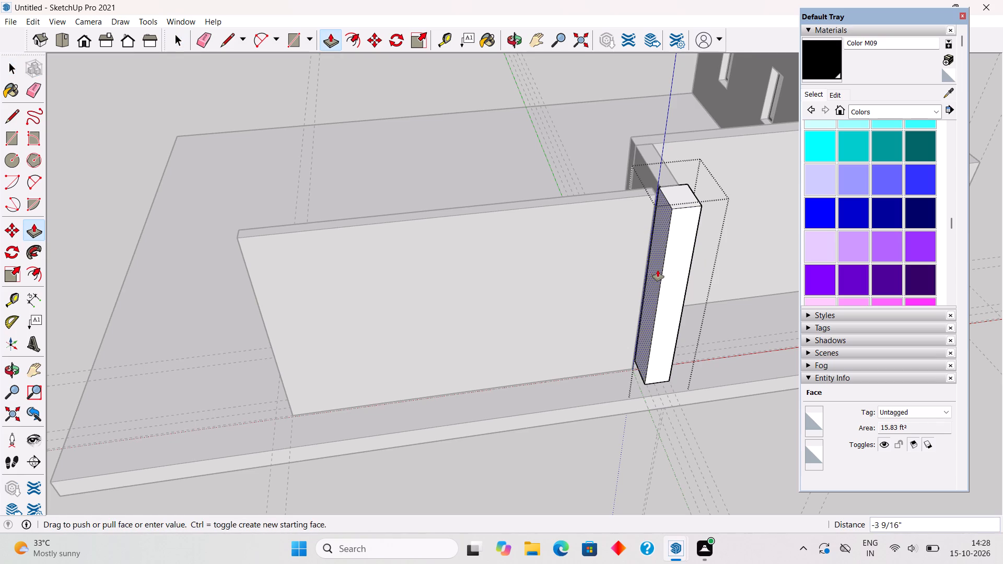
{"action": "left_click", "coordinate": [651, 394]}
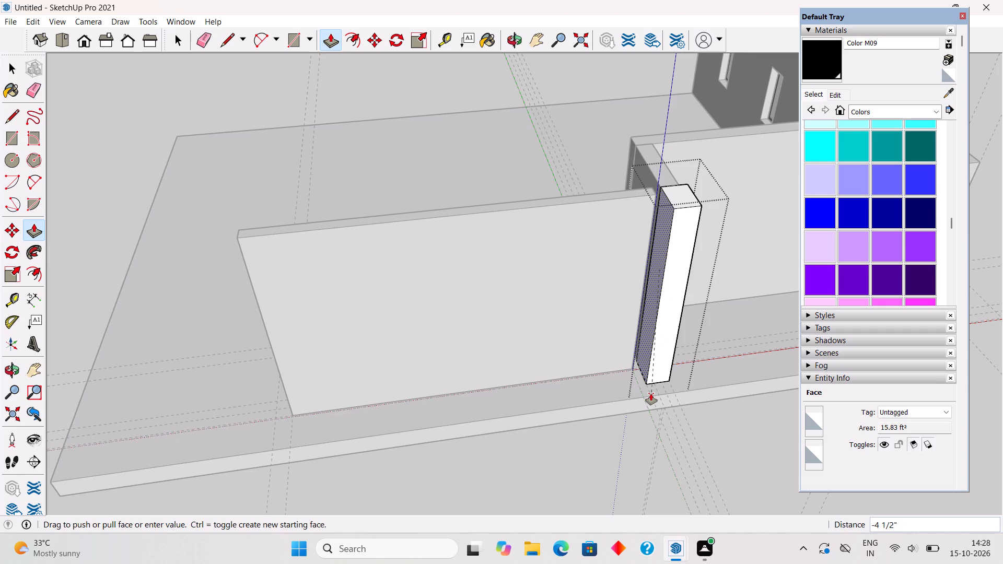
{"action": "key", "text": "space"}
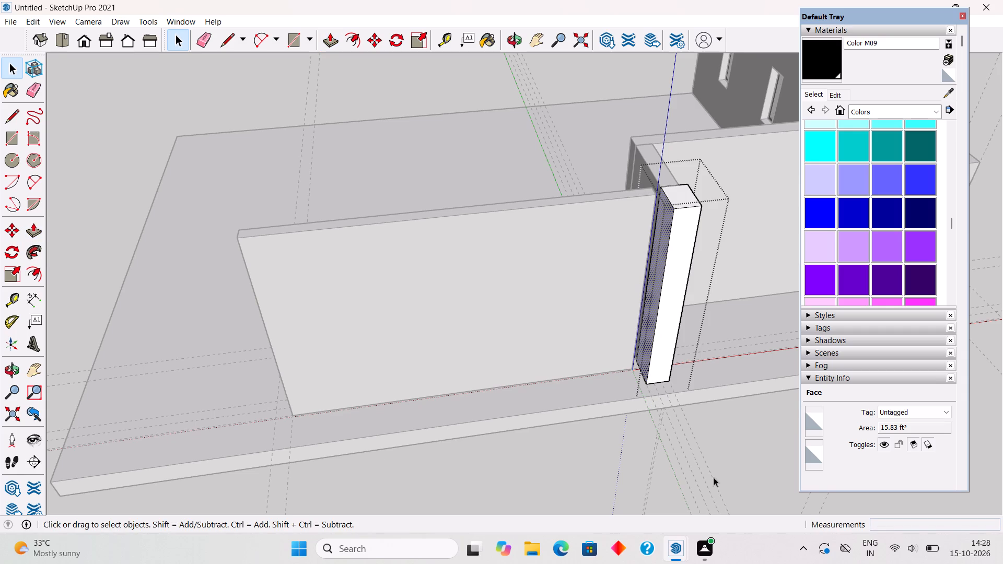
{"action": "left_click", "coordinate": [721, 462]}
Move the 16' long wall along its length until its bottom end corner meets the column's side face, and deselect it.
{"action": "scroll", "coordinate": [623, 319], "scroll_direction": "up", "scroll_amount": 4}
{"action": "middle_click_drag", "start_coordinate": [636, 309], "coordinate": [555, 311]}
{"action": "left_click", "coordinate": [584, 360]}
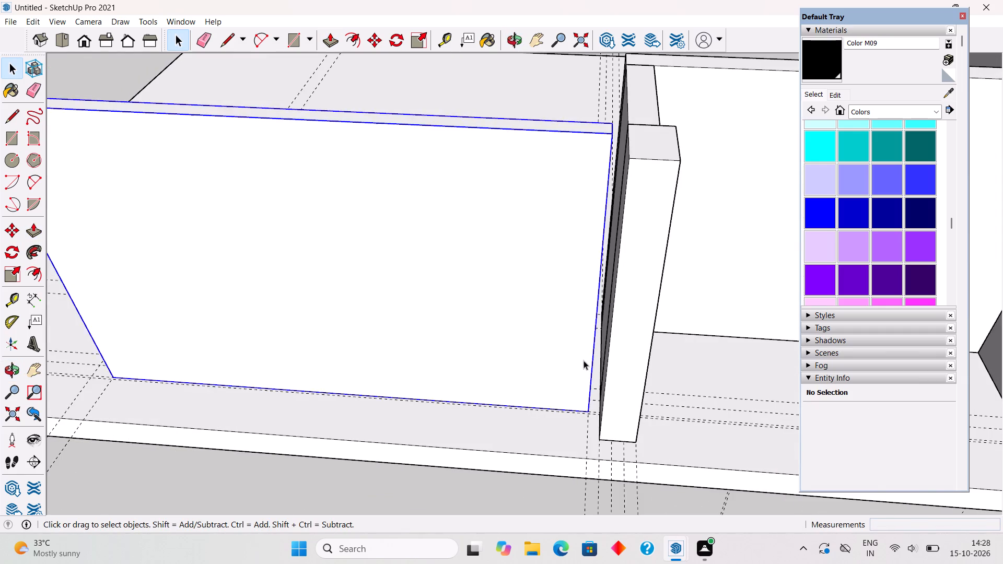
{"action": "scroll", "coordinate": [592, 427], "scroll_direction": "up", "scroll_amount": 9}
{"action": "middle_click_drag", "start_coordinate": [595, 416], "coordinate": [644, 417]}
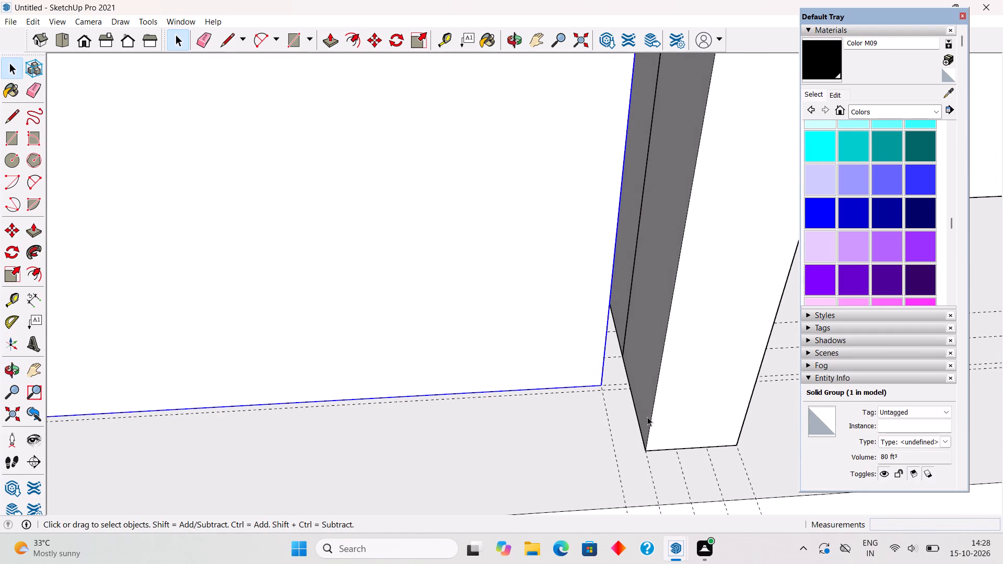
{"action": "key", "text": "m"}
{"action": "left_click", "coordinate": [598, 384]}
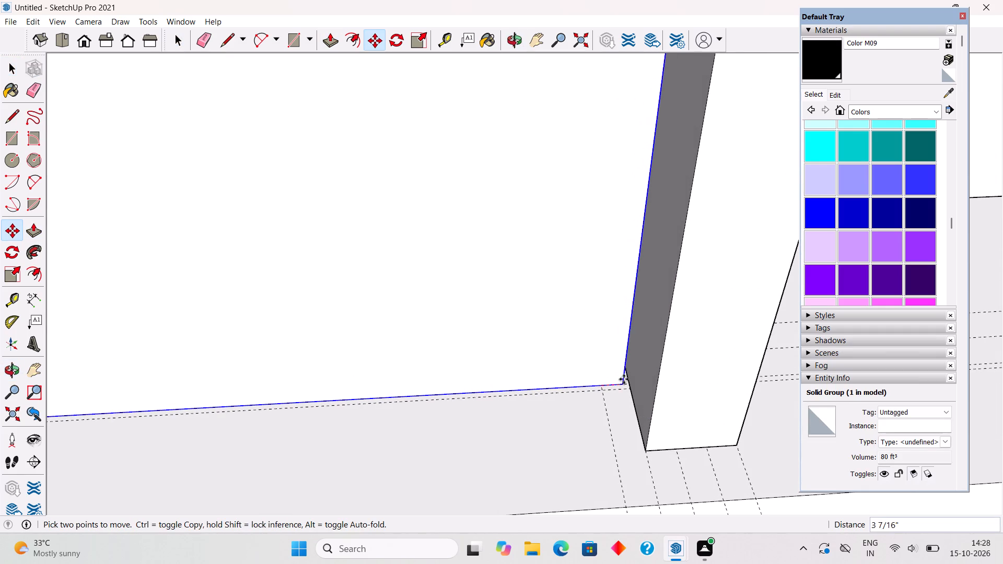
{"action": "left_click", "coordinate": [631, 381]}
{"action": "key", "text": "space"}
{"action": "scroll", "coordinate": [628, 386], "scroll_direction": "down", "scroll_amount": 18}
{"action": "left_click", "coordinate": [609, 477]}
Examine the column and its adjoining walls from outside and inside the house.
{"action": "middle_click_drag", "start_coordinate": [675, 413], "coordinate": [554, 422]}
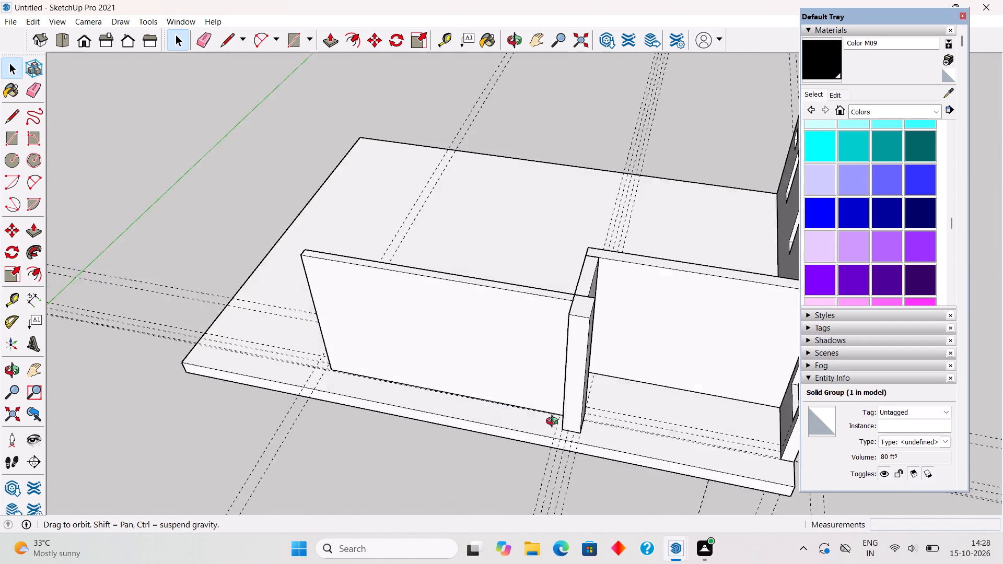
{"action": "middle_click_drag", "start_coordinate": [554, 422], "coordinate": [343, 277]}
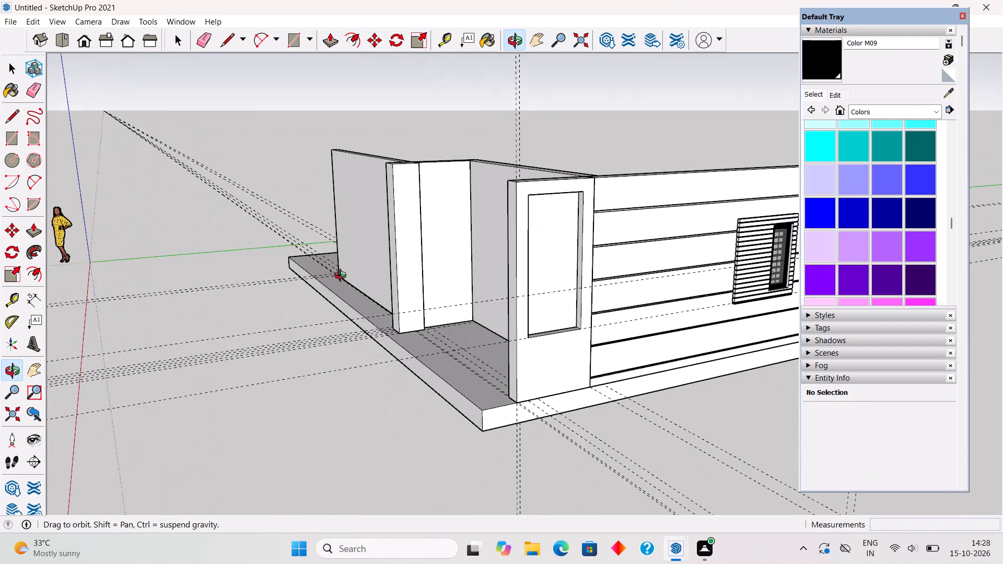
{"action": "middle_click_drag", "start_coordinate": [343, 277], "coordinate": [343, 277]}
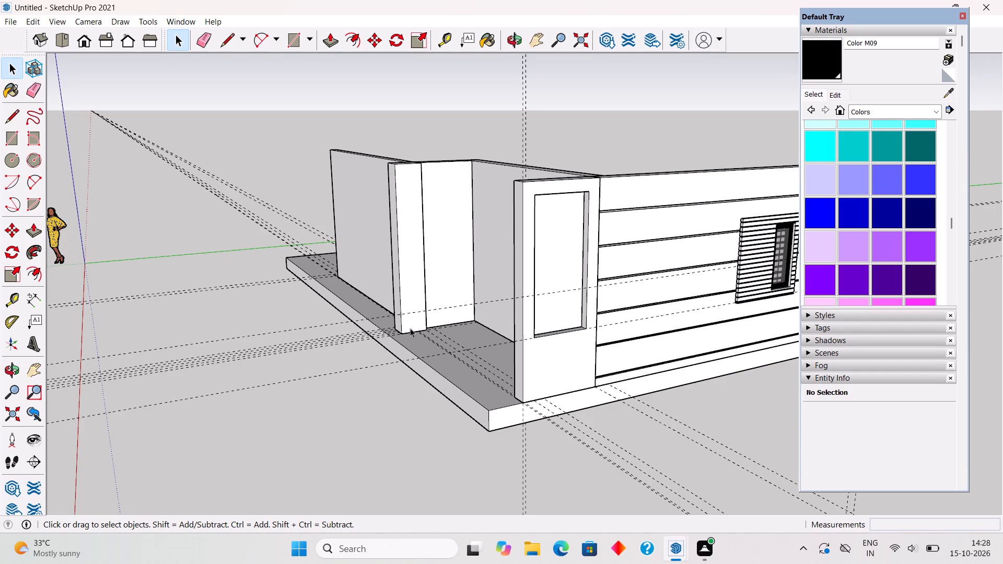
{"action": "middle_click_drag", "start_coordinate": [411, 278], "coordinate": [342, 278]}
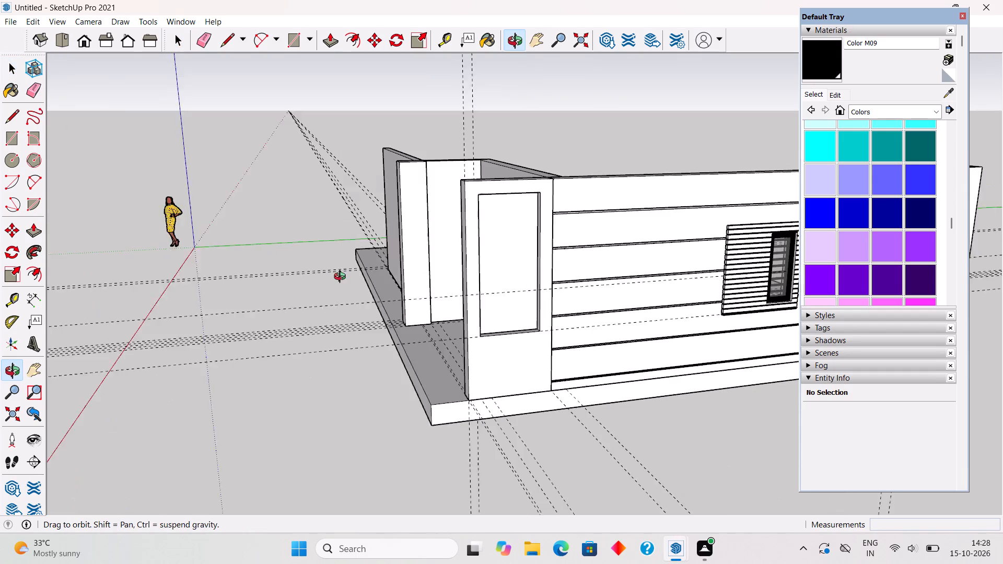
{"action": "middle_click_drag", "start_coordinate": [342, 278], "coordinate": [333, 275]}
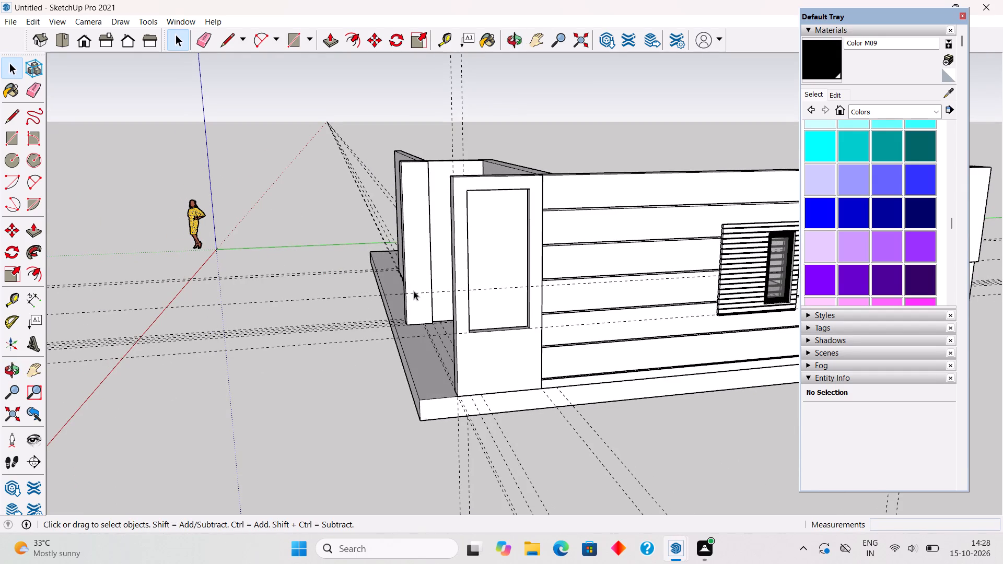
{"action": "middle_click_drag", "start_coordinate": [416, 310], "coordinate": [289, 430]}
{"action": "scroll", "coordinate": [406, 328], "scroll_direction": "down", "scroll_amount": 1}
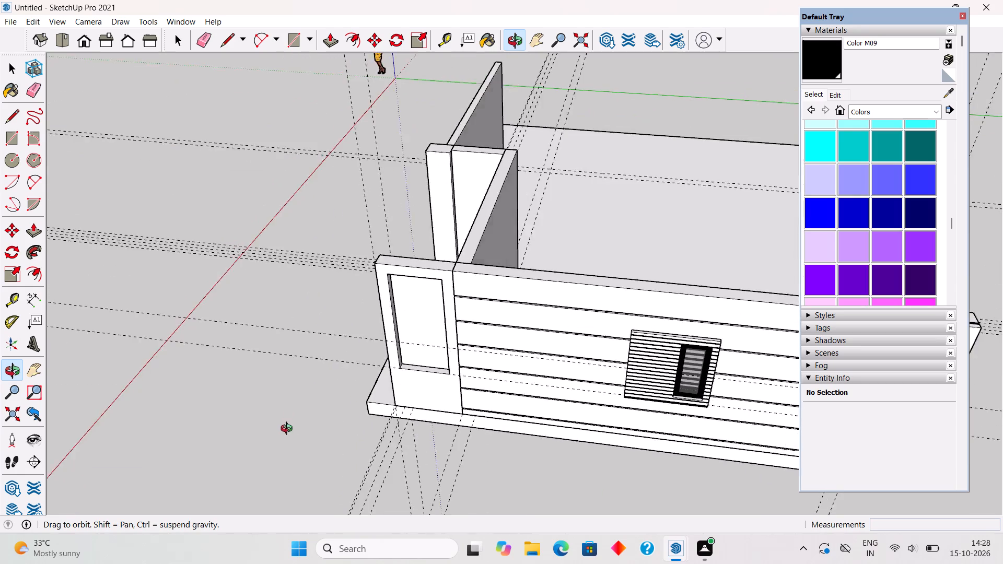
{"action": "middle_click_drag", "start_coordinate": [289, 430], "coordinate": [818, 427]}
{"action": "middle_click_drag", "start_coordinate": [368, 357], "coordinate": [834, 429]}
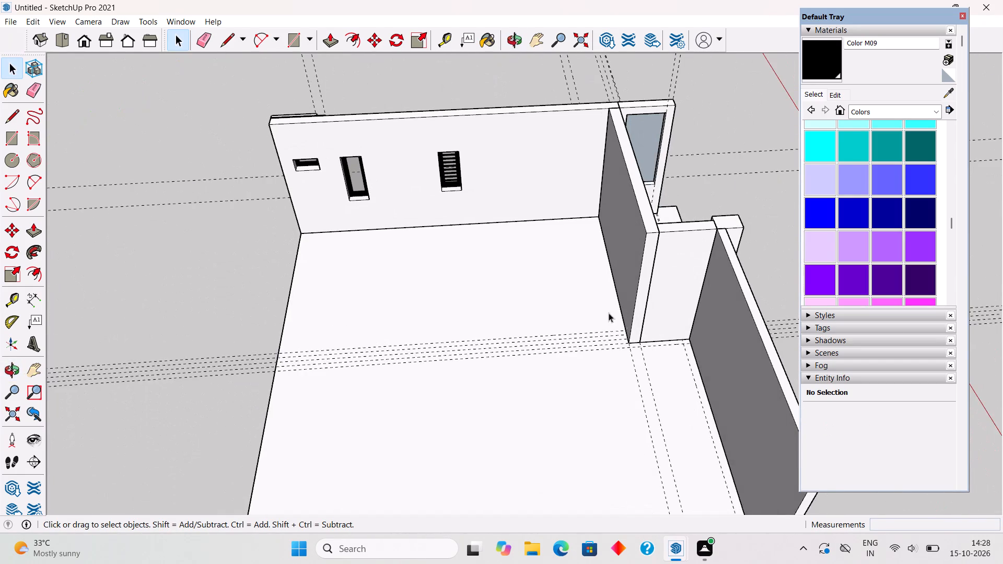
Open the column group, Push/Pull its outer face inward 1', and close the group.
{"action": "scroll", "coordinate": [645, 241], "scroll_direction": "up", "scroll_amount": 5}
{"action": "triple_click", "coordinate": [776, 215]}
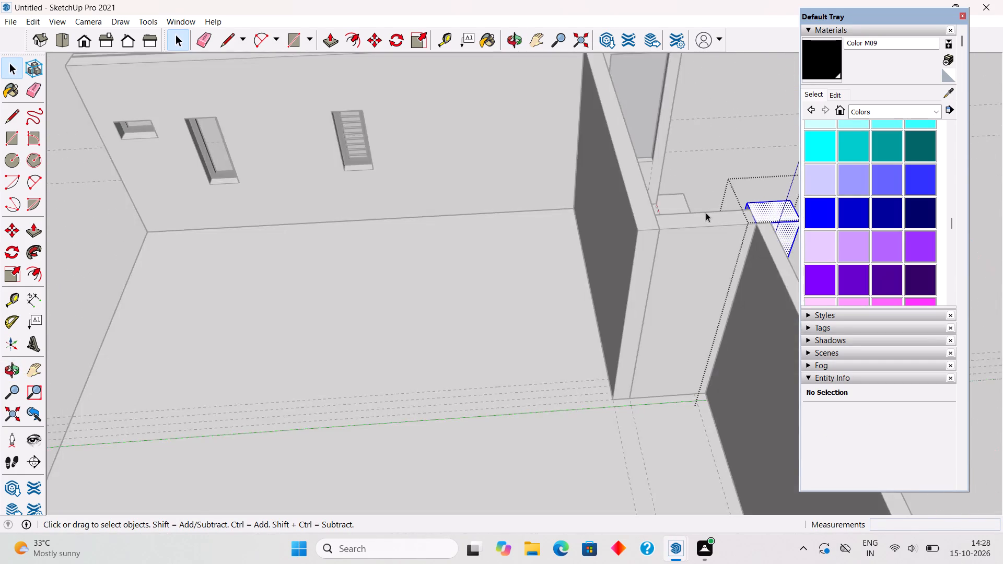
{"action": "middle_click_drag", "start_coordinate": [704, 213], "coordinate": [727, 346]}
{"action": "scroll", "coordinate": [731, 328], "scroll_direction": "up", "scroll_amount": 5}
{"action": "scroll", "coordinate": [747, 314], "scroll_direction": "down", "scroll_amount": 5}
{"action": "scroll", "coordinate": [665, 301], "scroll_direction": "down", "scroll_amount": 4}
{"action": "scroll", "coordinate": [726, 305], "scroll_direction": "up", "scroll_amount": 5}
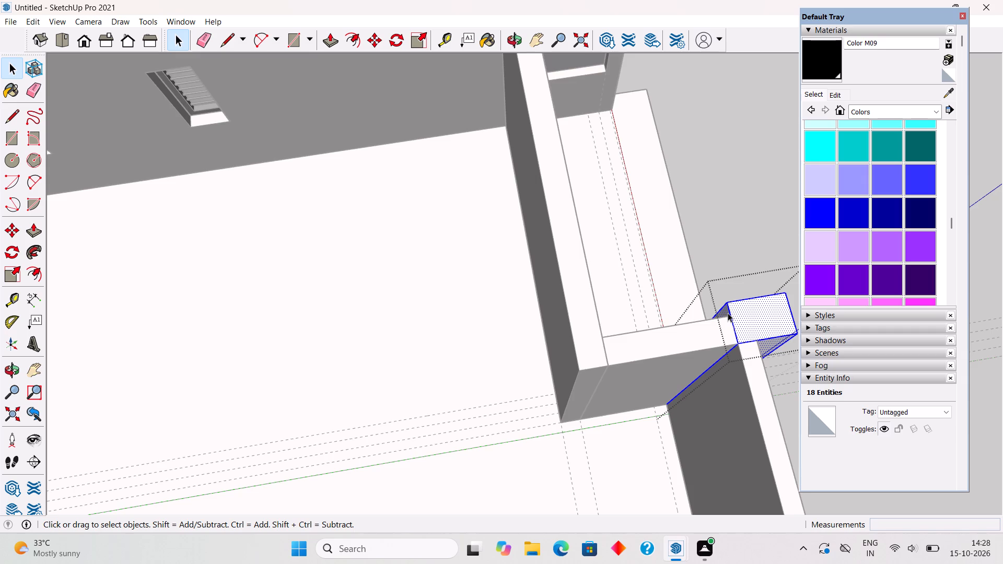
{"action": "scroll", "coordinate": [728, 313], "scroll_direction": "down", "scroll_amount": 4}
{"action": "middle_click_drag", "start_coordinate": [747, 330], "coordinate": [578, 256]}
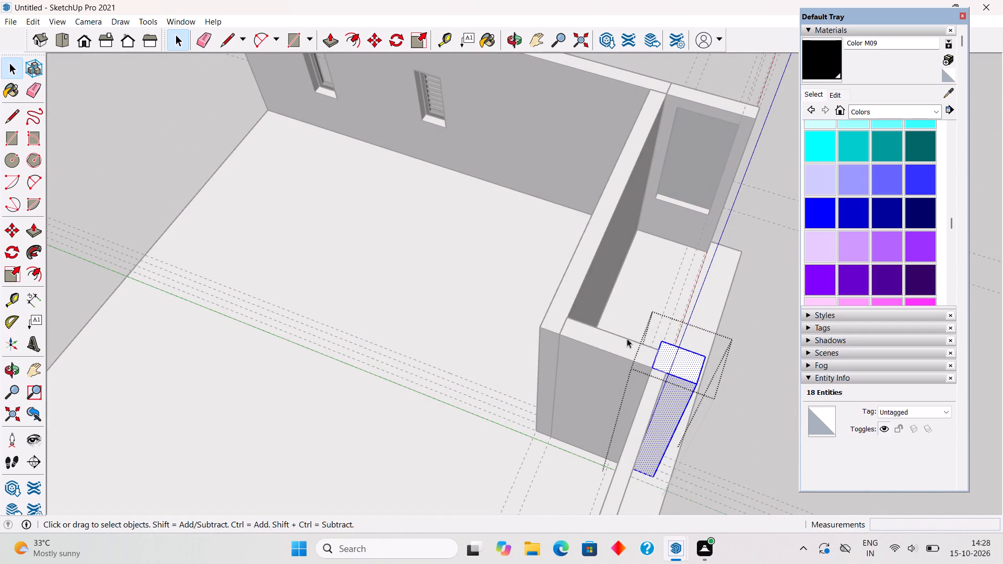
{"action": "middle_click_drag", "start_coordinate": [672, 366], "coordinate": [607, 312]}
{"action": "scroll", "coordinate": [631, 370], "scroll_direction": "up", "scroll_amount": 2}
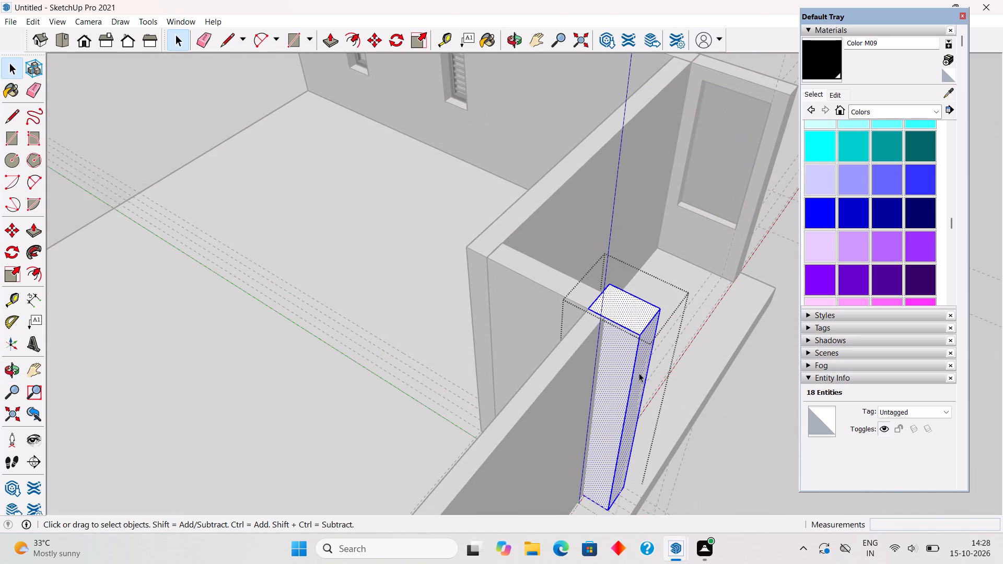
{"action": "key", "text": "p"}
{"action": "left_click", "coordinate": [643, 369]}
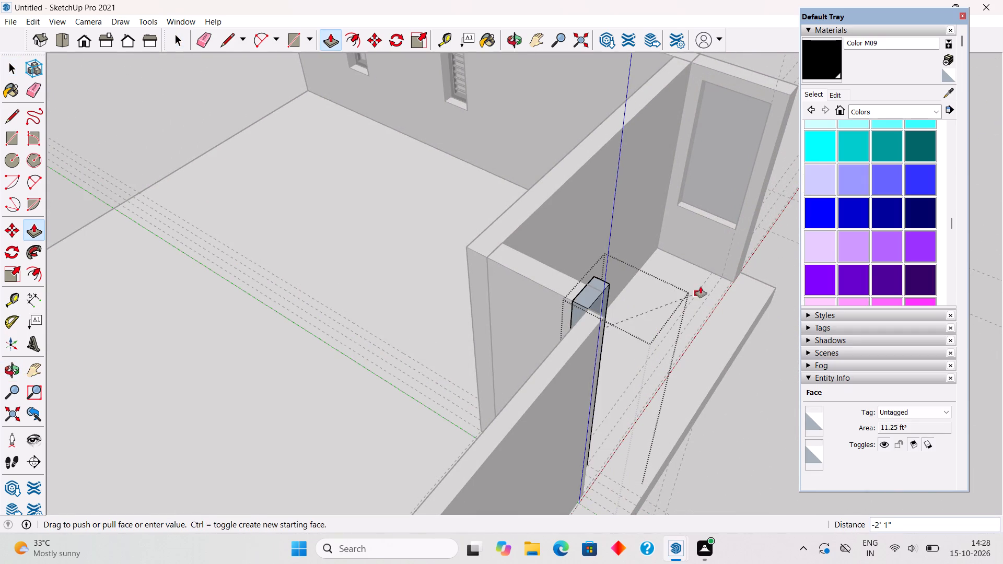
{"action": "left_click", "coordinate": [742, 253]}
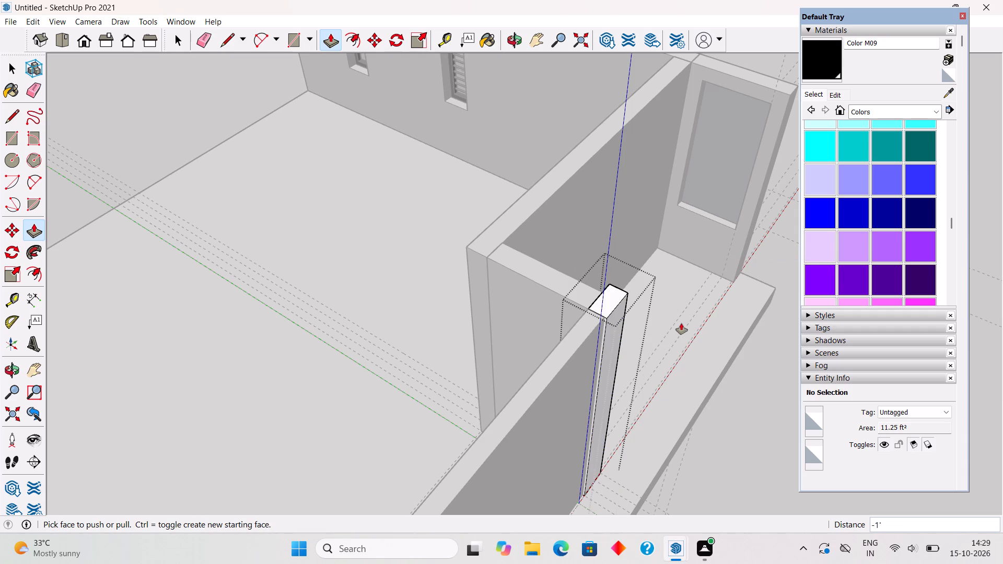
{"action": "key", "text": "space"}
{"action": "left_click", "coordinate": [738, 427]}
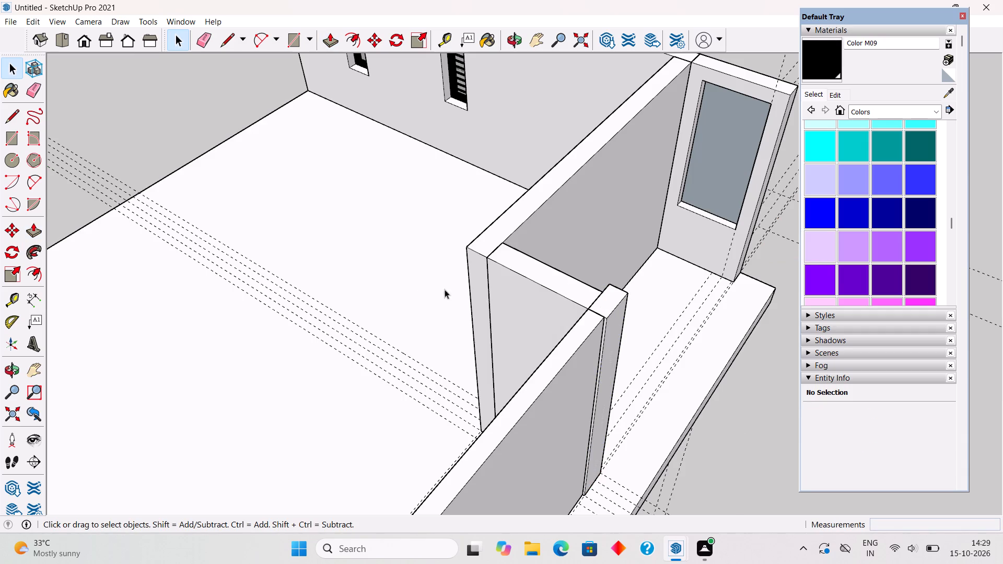
Delete the short cross wall connecting the column to the inner wall.
{"action": "middle_click_drag", "start_coordinate": [732, 341], "coordinate": [218, 279]}
{"action": "scroll", "coordinate": [319, 200], "scroll_direction": "up", "scroll_amount": 1}
{"action": "middle_click_drag", "start_coordinate": [328, 195], "coordinate": [248, 227]}
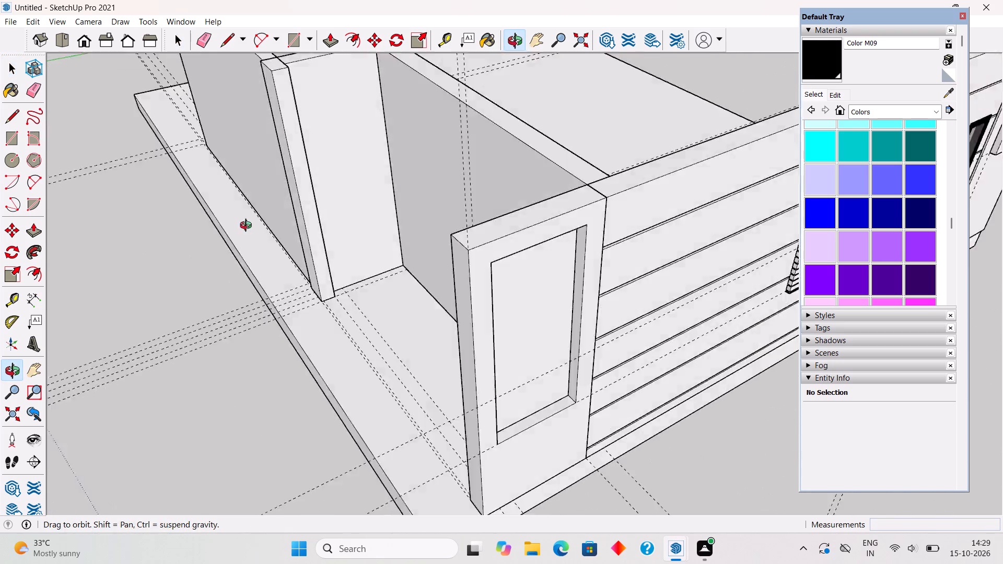
{"action": "middle_click_drag", "start_coordinate": [248, 227], "coordinate": [171, 257]}
{"action": "scroll", "coordinate": [171, 257], "scroll_direction": "down", "scroll_amount": 9}
{"action": "left_click", "coordinate": [261, 200]}
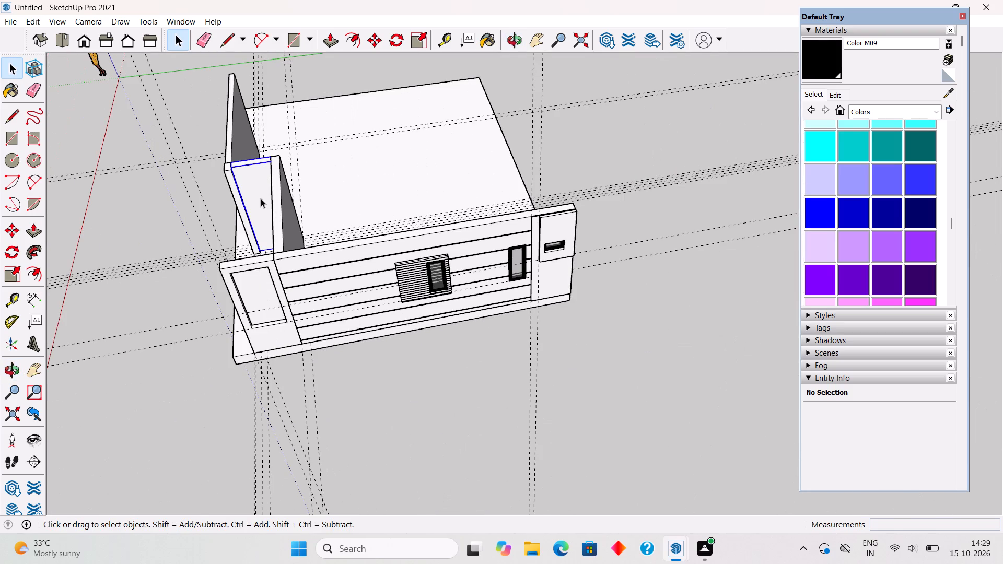
{"action": "key", "text": "Delete"}
{"action": "middle_click_drag", "start_coordinate": [207, 246], "coordinate": [311, 270]}
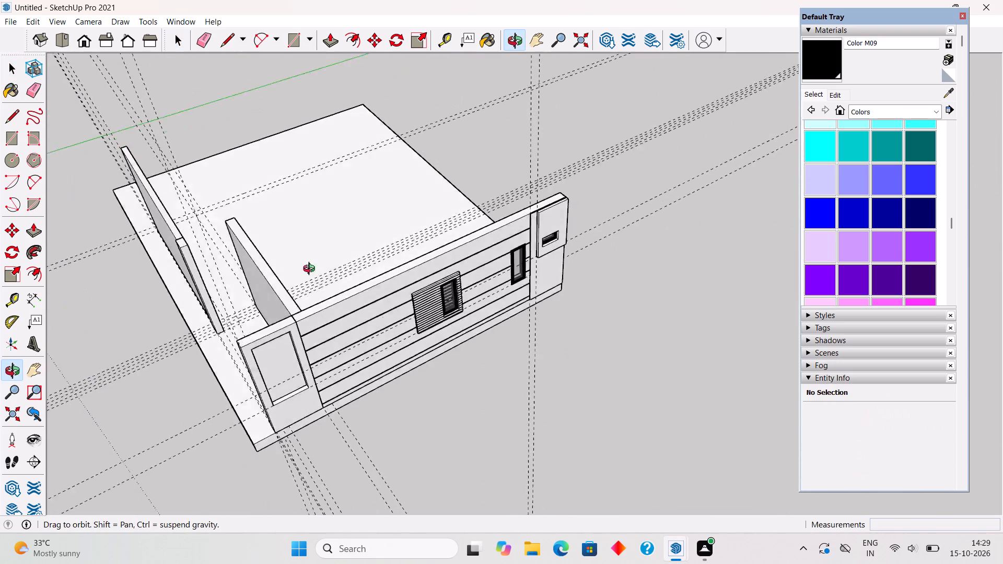
Place a floor guide parallel to the inner wall, 3' from its base edge toward the column.
{"action": "middle_click_drag", "start_coordinate": [311, 270], "coordinate": [316, 264]}
{"action": "scroll", "coordinate": [256, 336], "scroll_direction": "up", "scroll_amount": 17}
{"action": "middle_click_drag", "start_coordinate": [211, 320], "coordinate": [156, 360]}
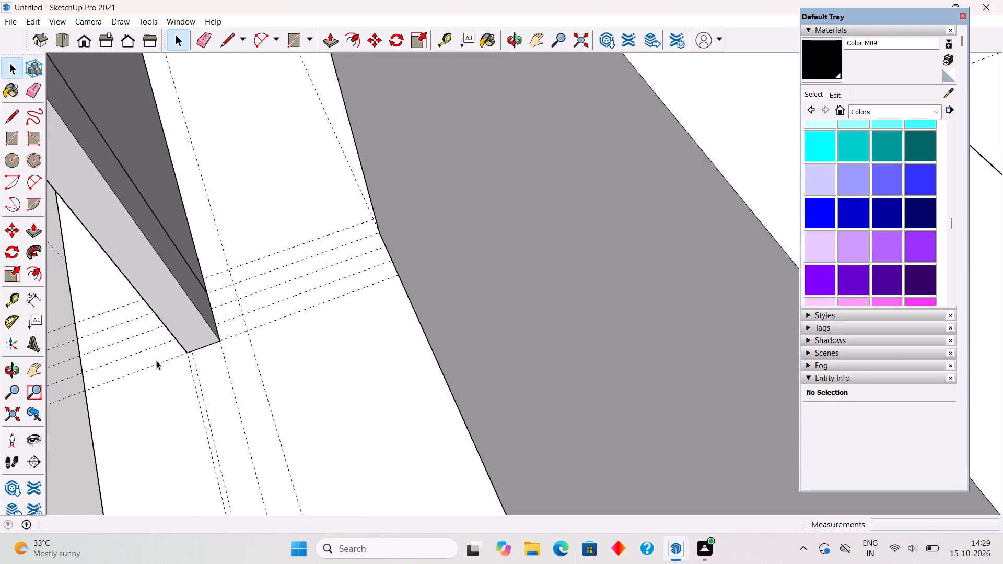
{"action": "scroll", "coordinate": [294, 296], "scroll_direction": "up", "scroll_amount": 3}
{"action": "key", "text": "t"}
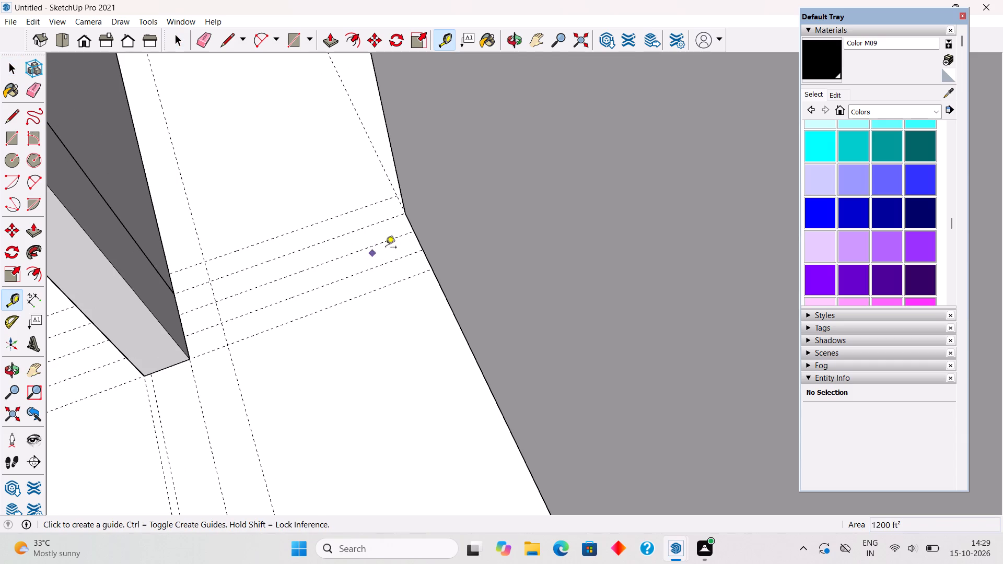
{"action": "left_click", "coordinate": [414, 241]}
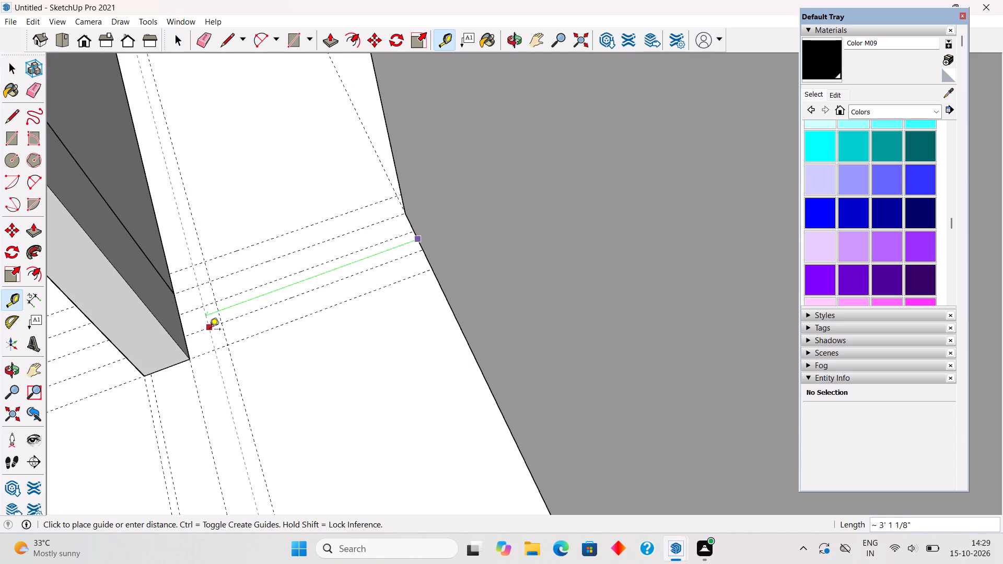
{"action": "type", "text": "3'"}
{"action": "key", "text": "Return"}
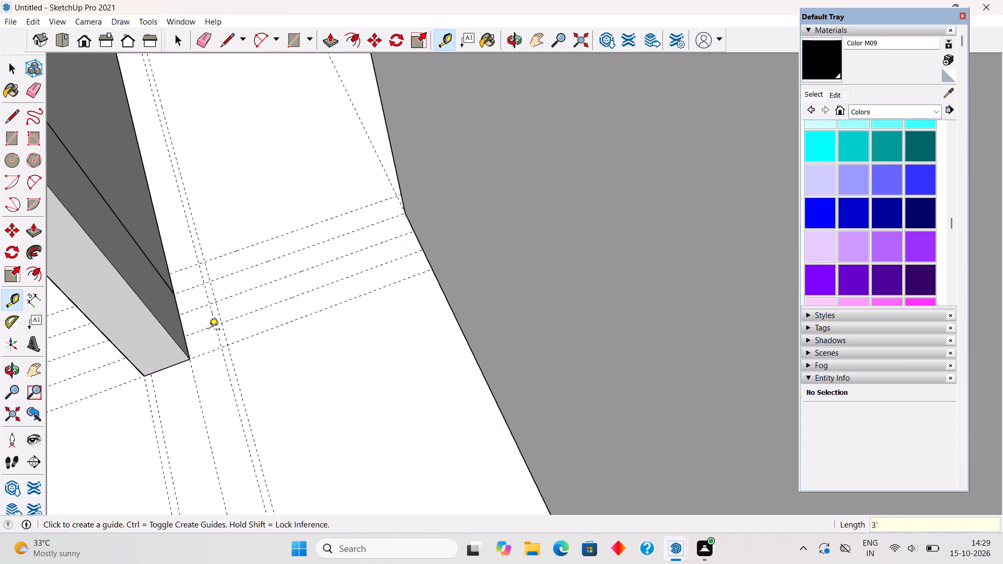
{"action": "key", "text": "space"}
Draw a 9" by 3' rectangle on the floor between the new guide and the inner wall, and Push/Pull it up 10'.
{"action": "type", "text": "r"}
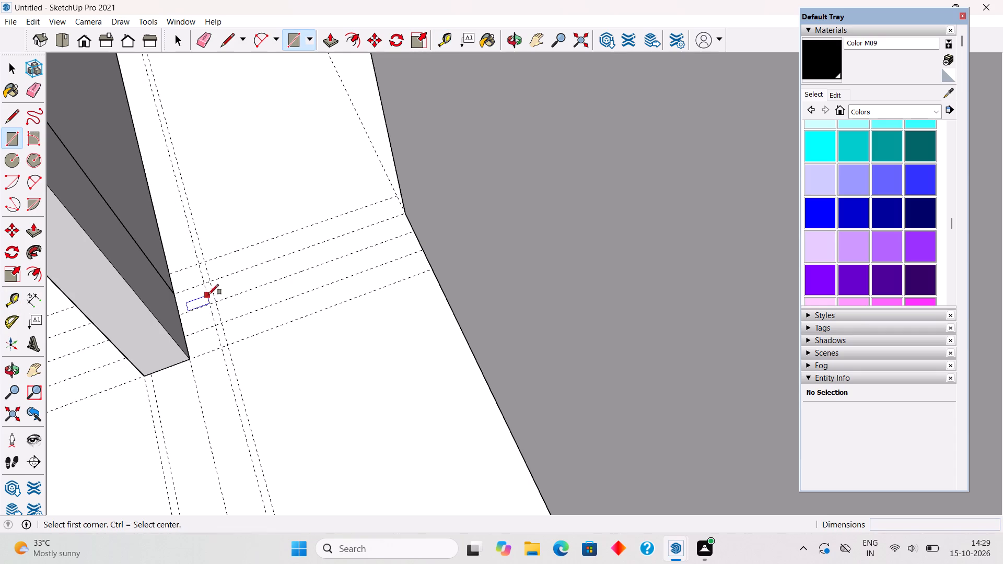
{"action": "left_click", "coordinate": [208, 285]}
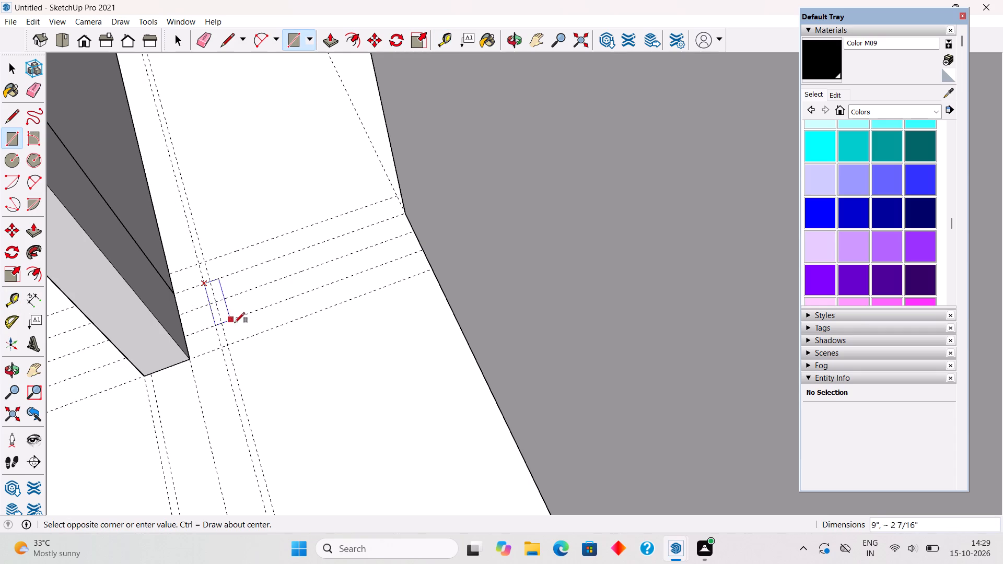
{"action": "left_click", "coordinate": [425, 250]}
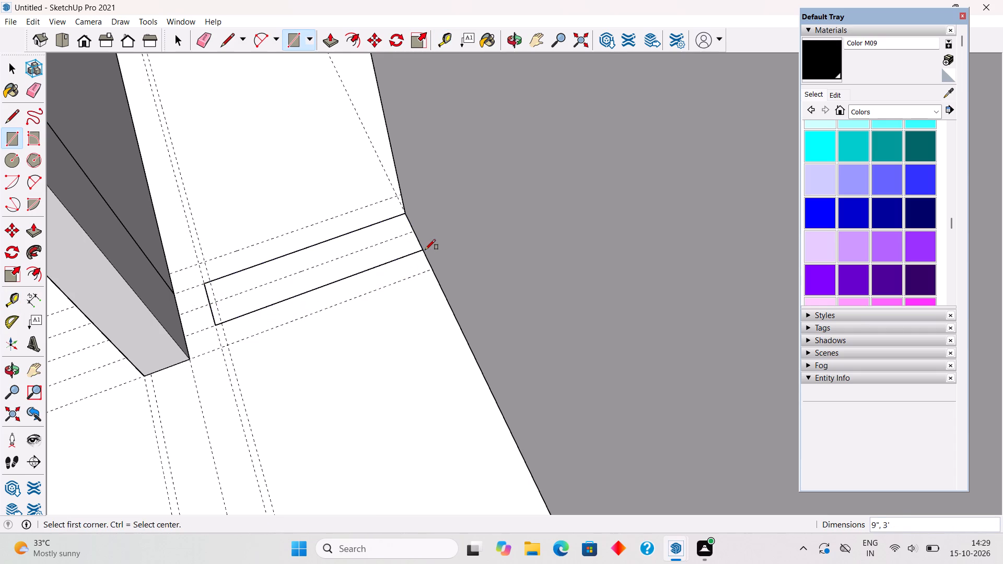
{"action": "key", "text": "p"}
{"action": "left_click", "coordinate": [397, 242]}
{"action": "scroll", "coordinate": [397, 242], "scroll_direction": "down", "scroll_amount": 8}
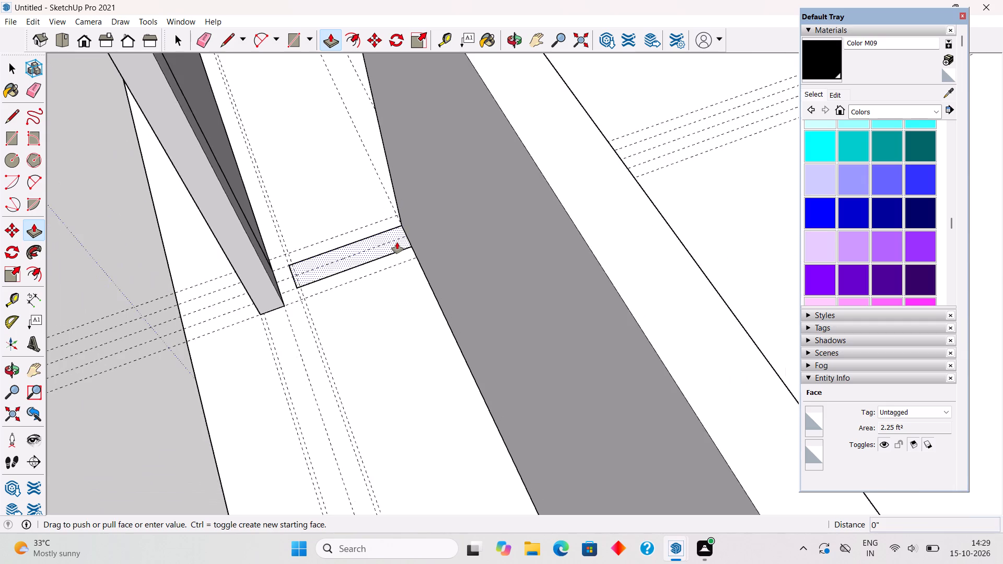
{"action": "scroll", "coordinate": [397, 242], "scroll_direction": "down", "scroll_amount": 2}
{"action": "left_click", "coordinate": [487, 258]}
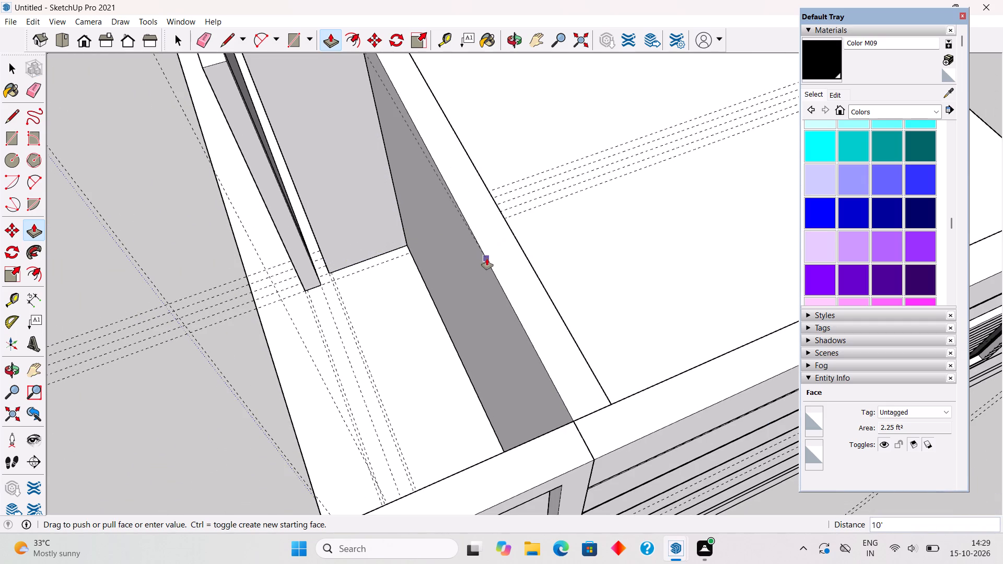
Select all the geometry of the new 3' cross wall and make it a group.
{"action": "key", "text": "space"}
{"action": "scroll", "coordinate": [329, 261], "scroll_direction": "down", "scroll_amount": 5}
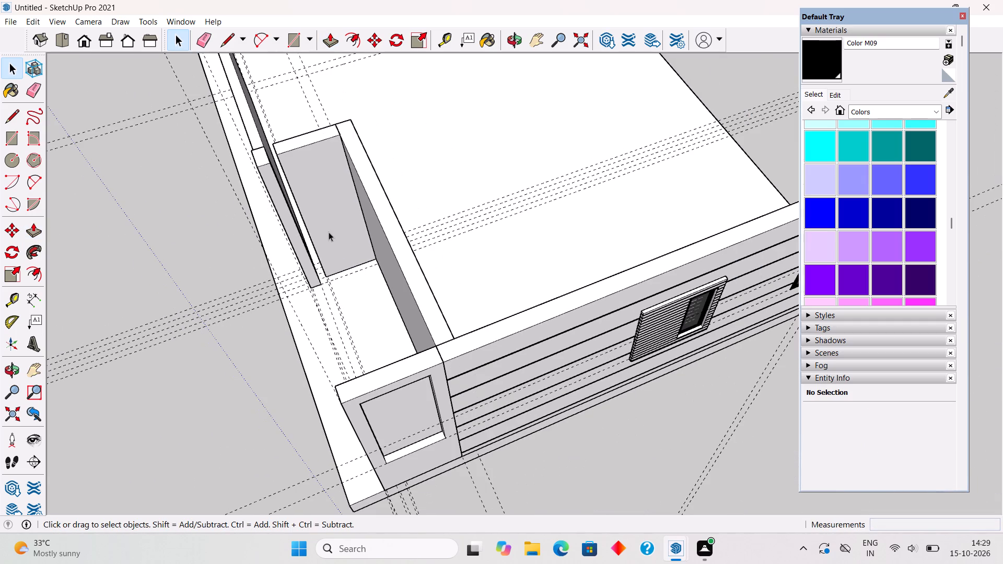
{"action": "triple_click", "coordinate": [329, 232]}
{"action": "right_click", "coordinate": [329, 232]}
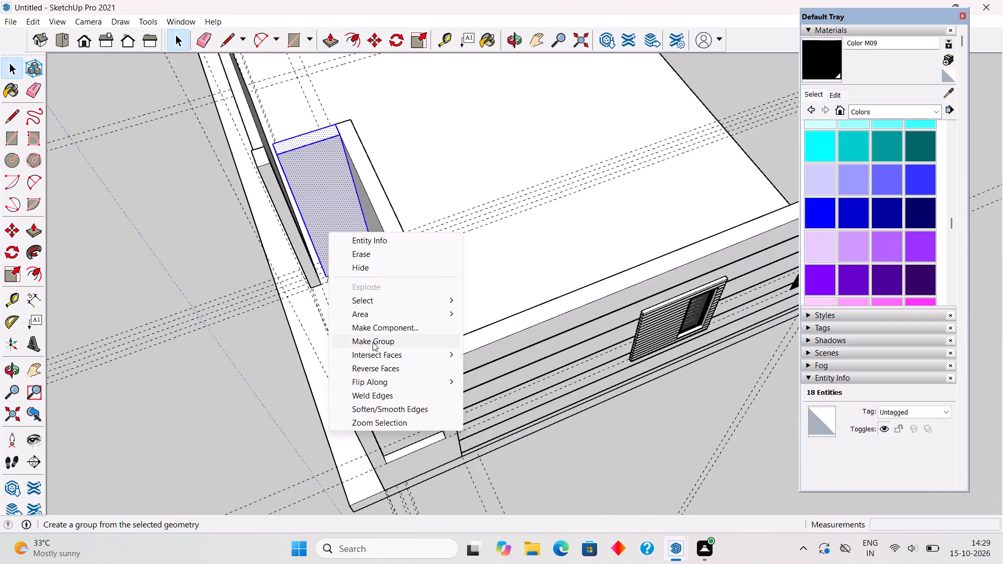
{"action": "left_click", "coordinate": [372, 342]}
Open the column group, Push/Pull its inner side face about 5" to meet the new cross wall, and close the group.
{"action": "scroll", "coordinate": [283, 183], "scroll_direction": "up", "scroll_amount": 8}
{"action": "middle_click_drag", "start_coordinate": [229, 203], "coordinate": [180, 214]}
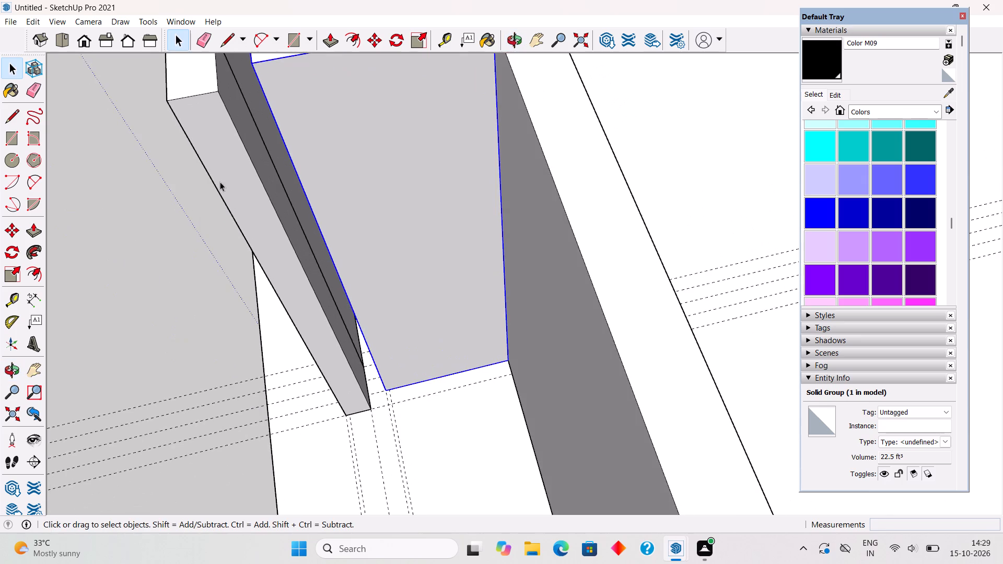
{"action": "scroll", "coordinate": [230, 174], "scroll_direction": "up", "scroll_amount": 4}
{"action": "triple_click", "coordinate": [272, 155]}
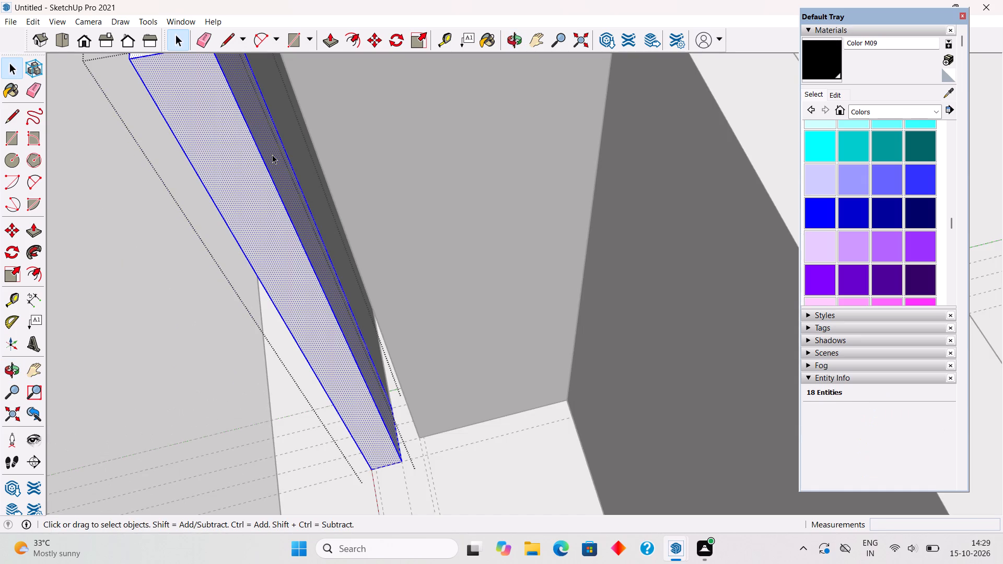
{"action": "key", "text": "p"}
{"action": "left_click", "coordinate": [272, 155]}
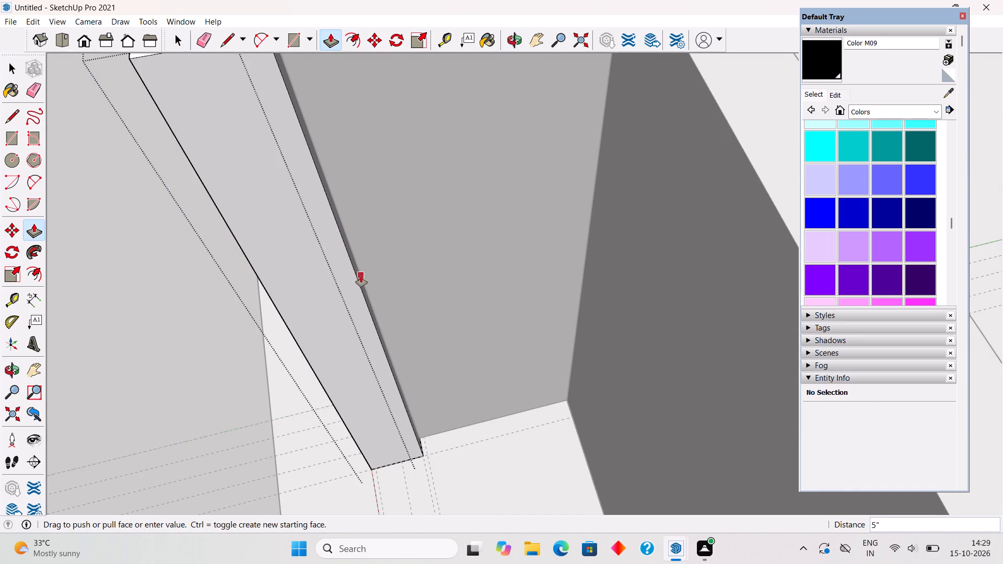
{"action": "left_click", "coordinate": [362, 279]}
{"action": "key", "text": "space"}
{"action": "scroll", "coordinate": [362, 279], "scroll_direction": "down", "scroll_amount": 7}
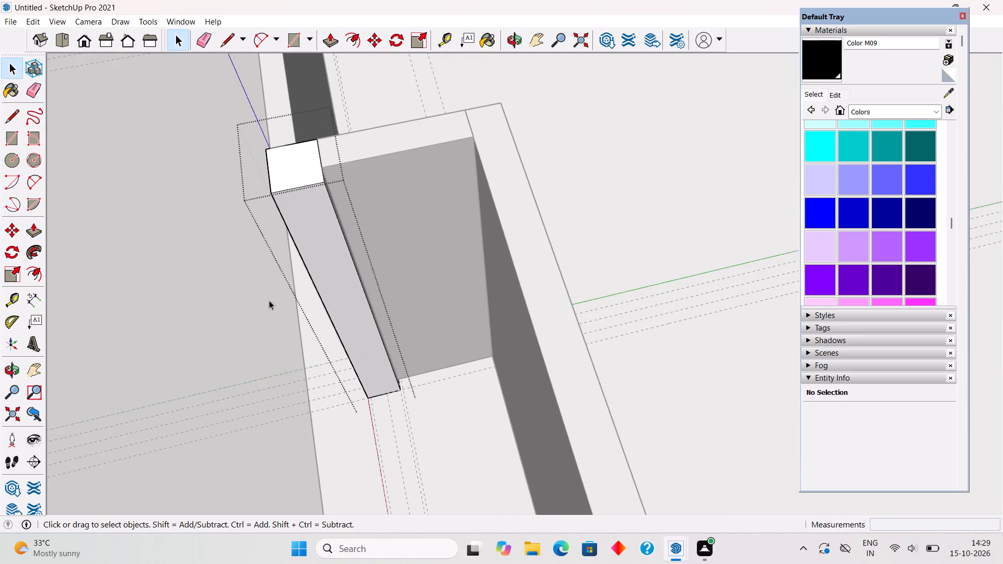
{"action": "left_click", "coordinate": [259, 302]}
Examine how the column, cross wall and front wall line up from several sides outside the house.
{"action": "scroll", "coordinate": [258, 291], "scroll_direction": "down", "scroll_amount": 8}
{"action": "middle_click_drag", "start_coordinate": [263, 301], "coordinate": [490, 176]}
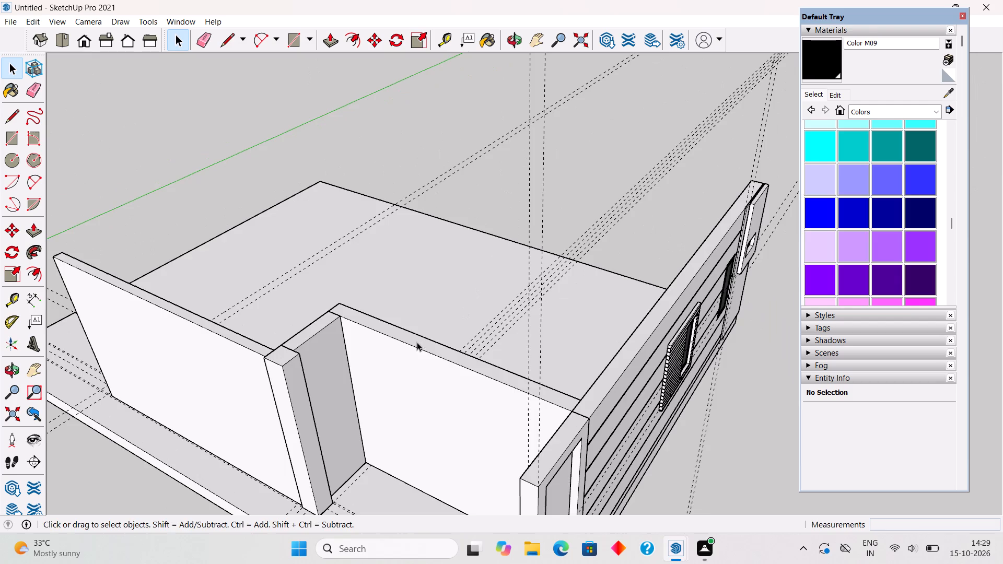
{"action": "middle_click_drag", "start_coordinate": [357, 370], "coordinate": [353, 295]}
{"action": "scroll", "coordinate": [353, 295], "scroll_direction": "down", "scroll_amount": 4}
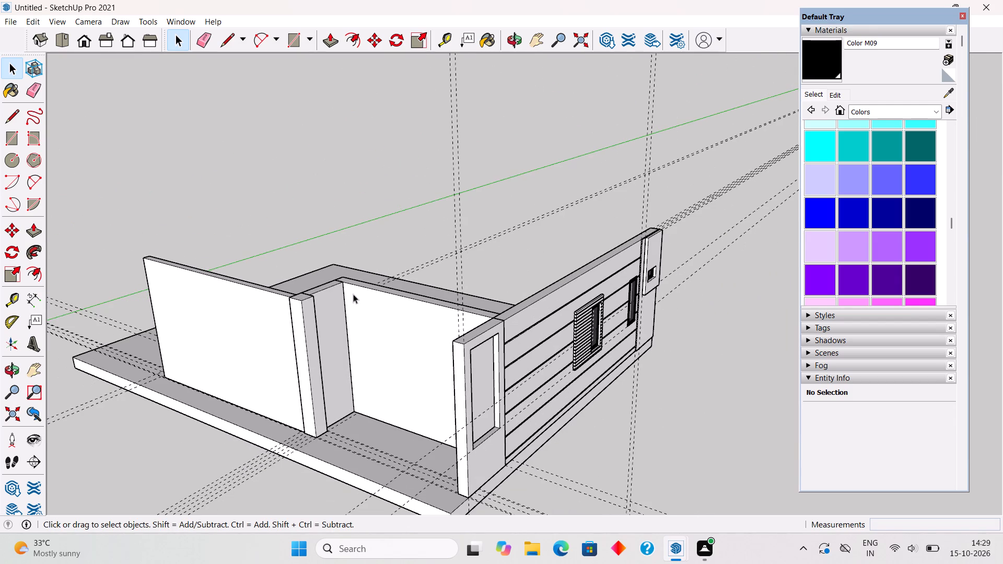
{"action": "middle_click_drag", "start_coordinate": [325, 301], "coordinate": [191, 305]}
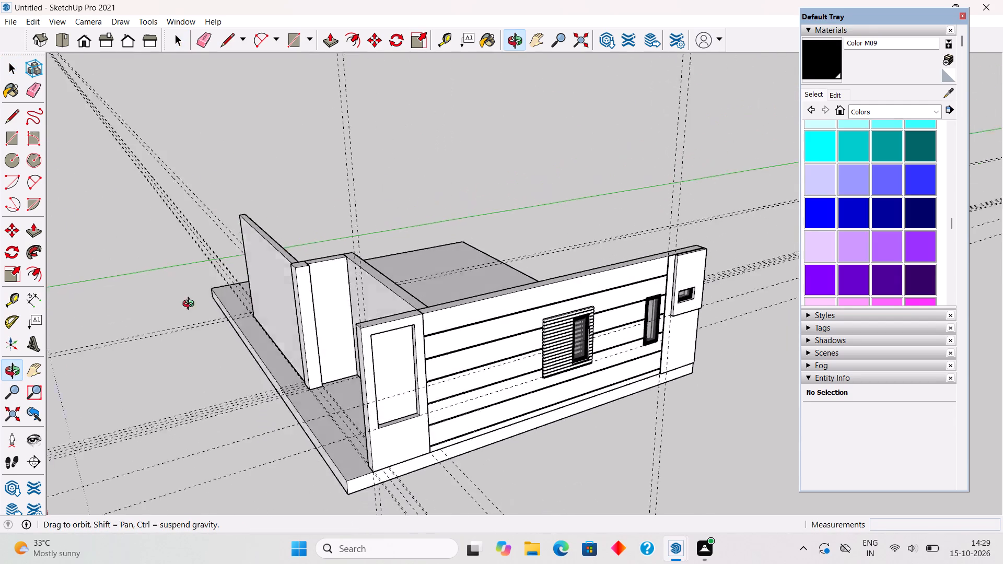
{"action": "middle_click_drag", "start_coordinate": [191, 305], "coordinate": [156, 298]}
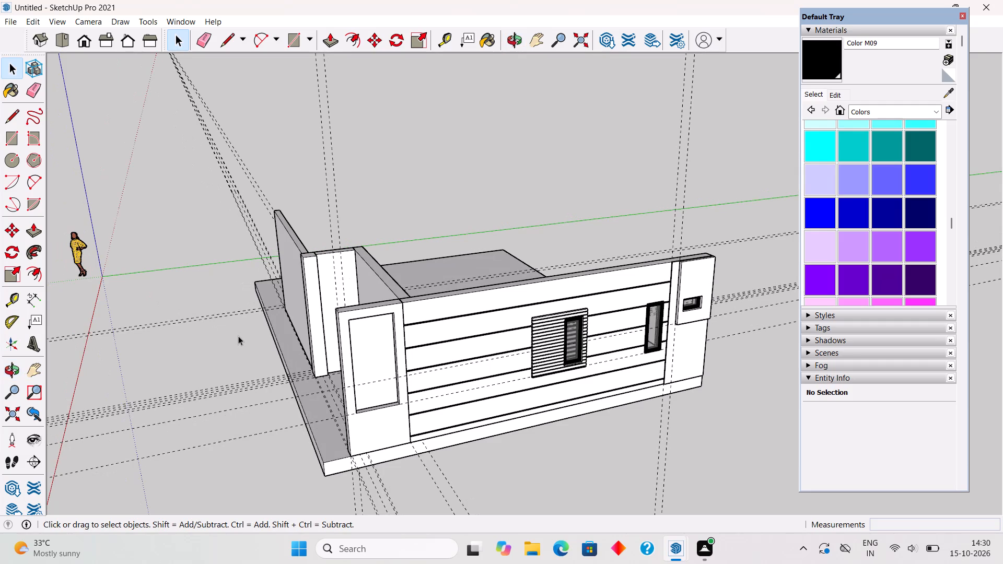
{"action": "middle_click_drag", "start_coordinate": [319, 374], "coordinate": [766, 414]}
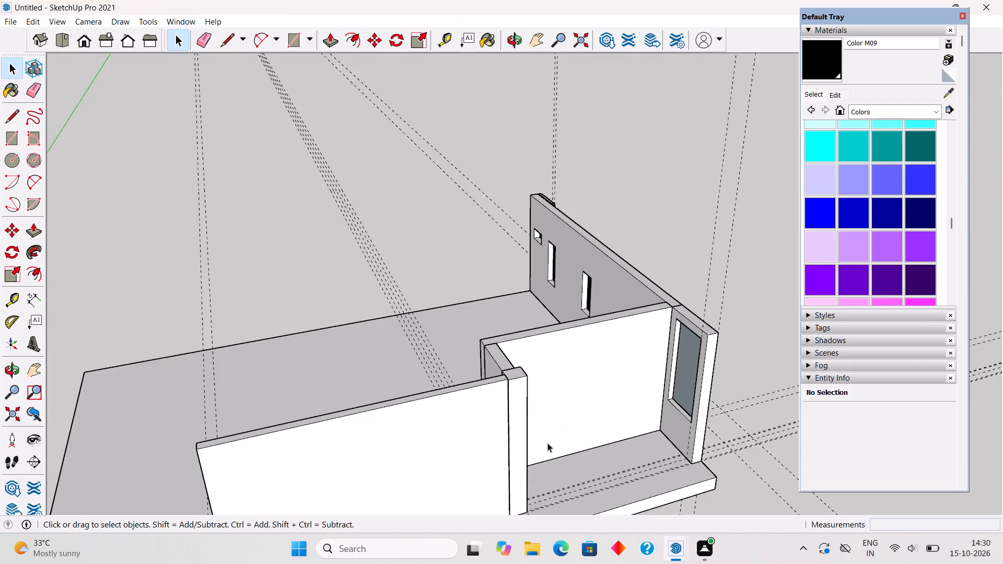
{"action": "middle_click_drag", "start_coordinate": [535, 440], "coordinate": [561, 393]}
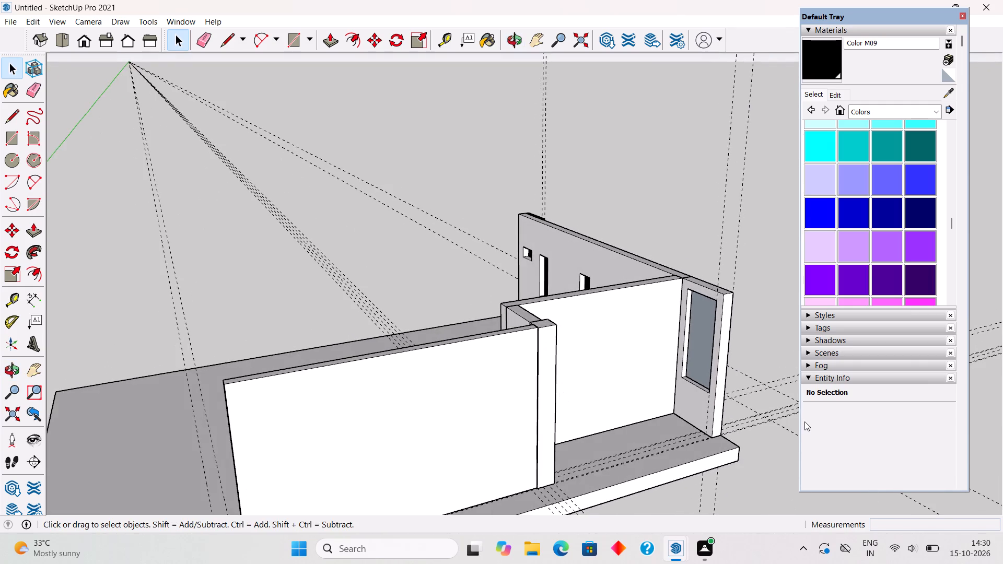
Open the wall panel group with the large window opening and Push/Pull its free end face outward 3".
{"action": "scroll", "coordinate": [717, 375], "scroll_direction": "up", "scroll_amount": 4}
{"action": "triple_click", "coordinate": [728, 363]}
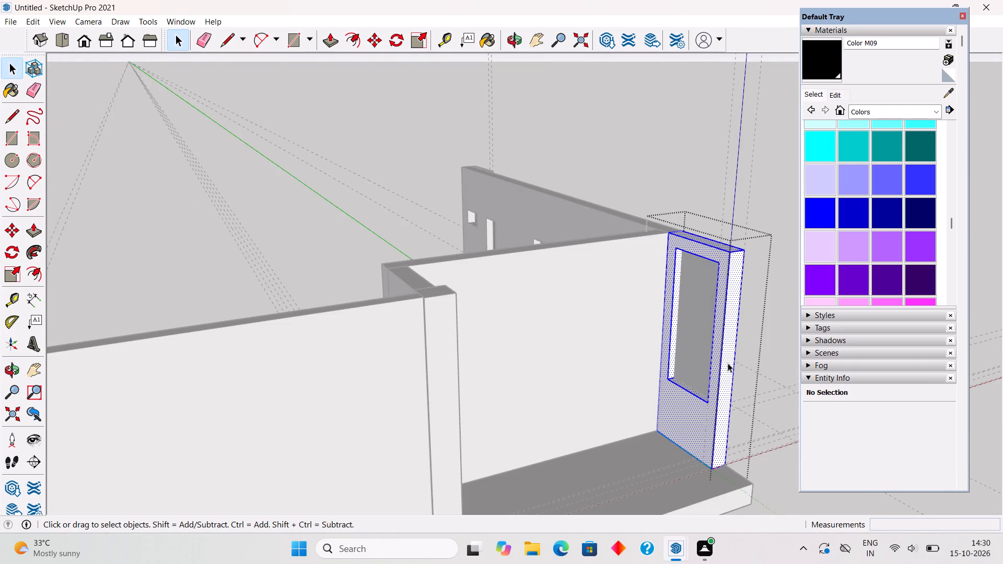
{"action": "key", "text": "p"}
{"action": "left_click", "coordinate": [728, 363]}
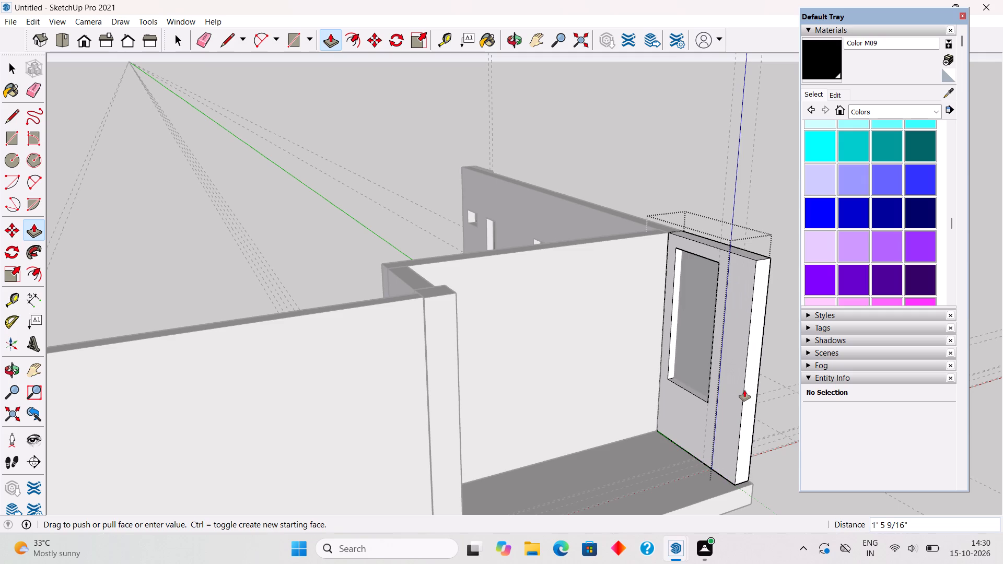
{"action": "type", "text": "3\""}
{"action": "key", "text": "Return"}
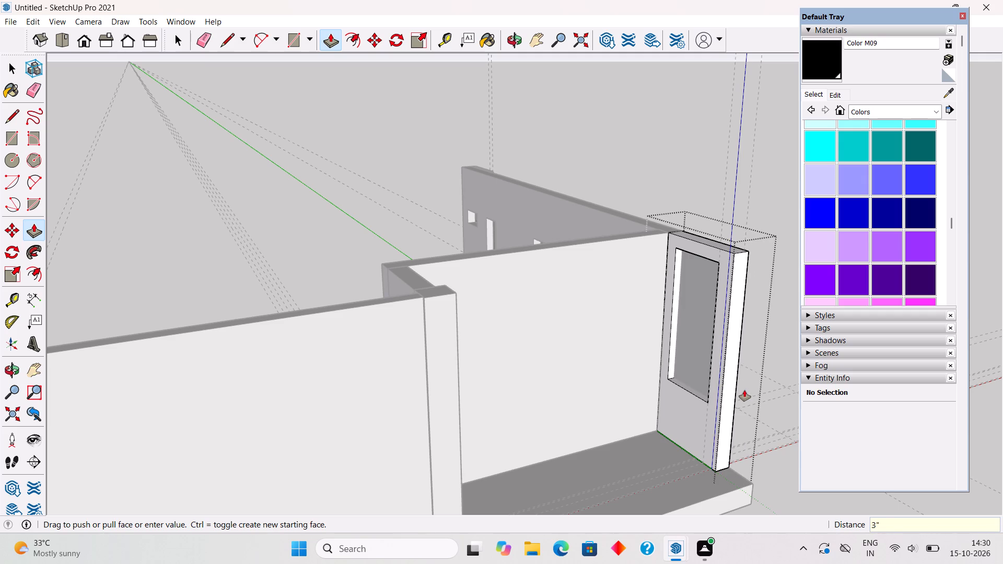
{"action": "key", "text": "space"}
Open the column group, Push/Pull its outer face 3" to align with the windowed panel's end face, and close the group.
{"action": "triple_click", "coordinate": [440, 418]}
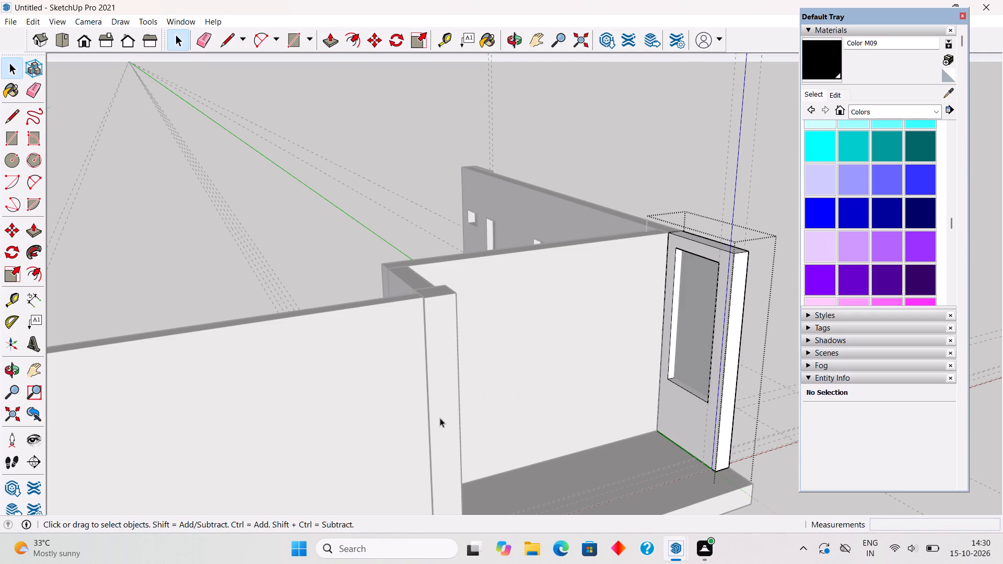
{"action": "key", "text": "p"}
{"action": "left_click", "coordinate": [440, 417]}
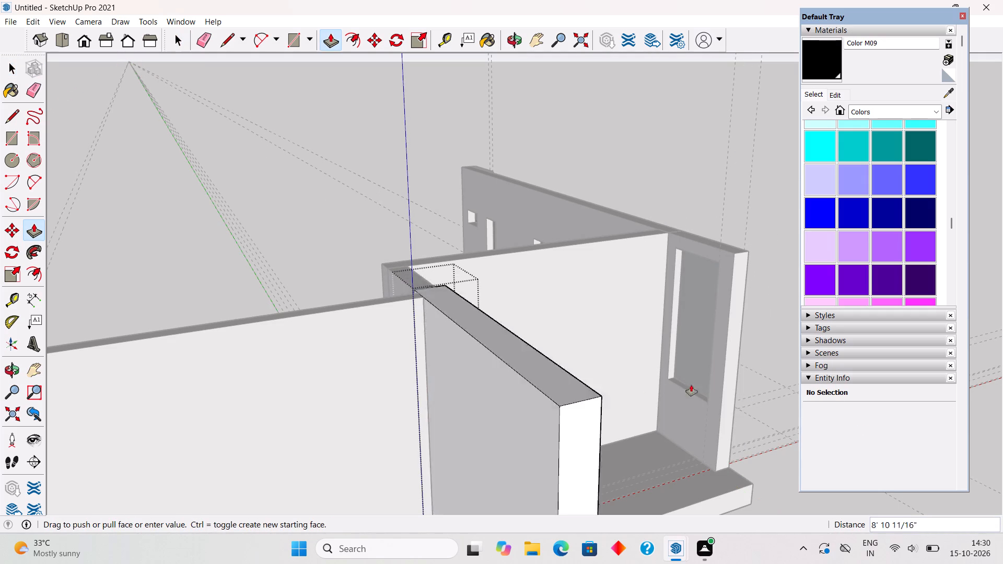
{"action": "left_click", "coordinate": [725, 385]}
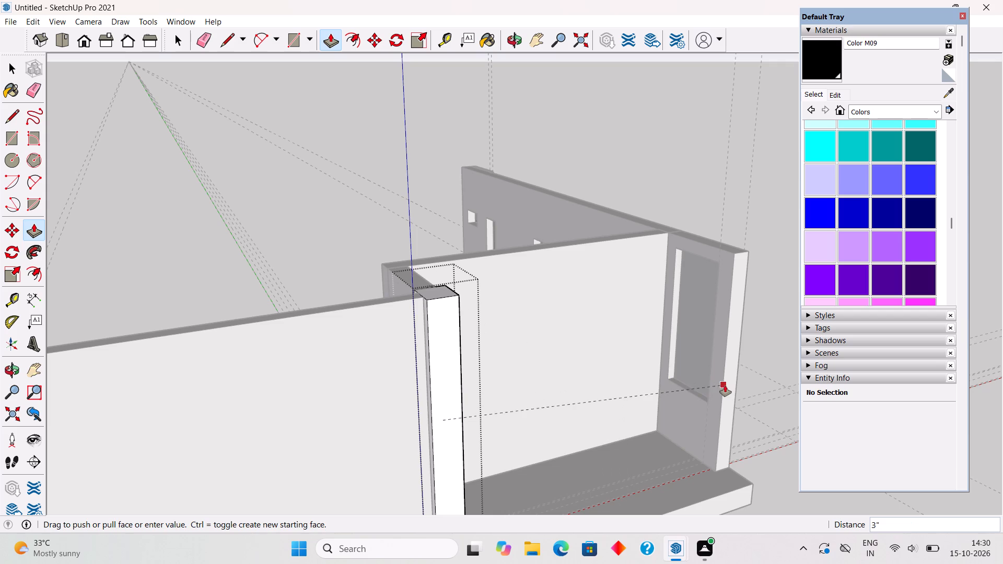
{"action": "key", "text": "space"}
{"action": "left_click", "coordinate": [724, 199]}
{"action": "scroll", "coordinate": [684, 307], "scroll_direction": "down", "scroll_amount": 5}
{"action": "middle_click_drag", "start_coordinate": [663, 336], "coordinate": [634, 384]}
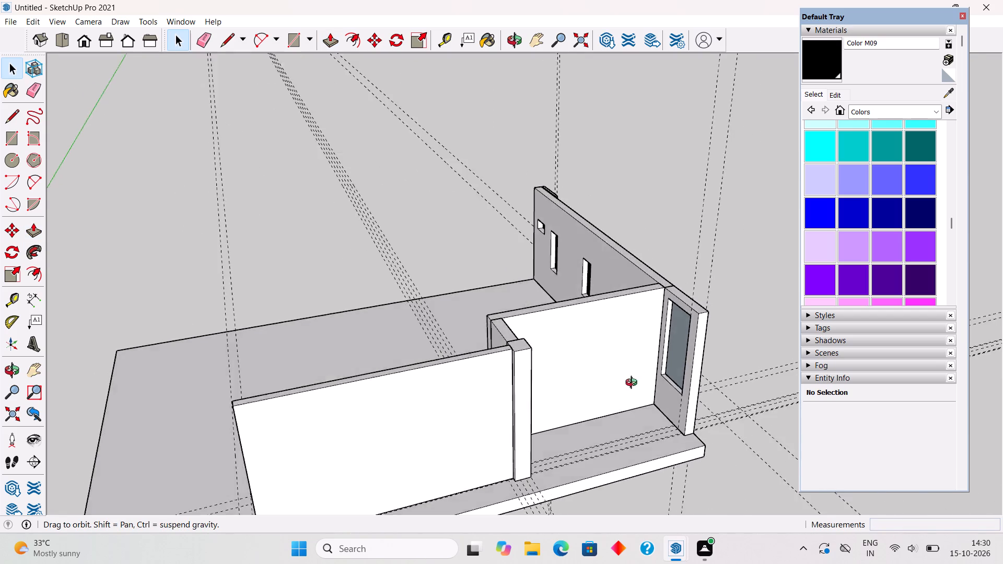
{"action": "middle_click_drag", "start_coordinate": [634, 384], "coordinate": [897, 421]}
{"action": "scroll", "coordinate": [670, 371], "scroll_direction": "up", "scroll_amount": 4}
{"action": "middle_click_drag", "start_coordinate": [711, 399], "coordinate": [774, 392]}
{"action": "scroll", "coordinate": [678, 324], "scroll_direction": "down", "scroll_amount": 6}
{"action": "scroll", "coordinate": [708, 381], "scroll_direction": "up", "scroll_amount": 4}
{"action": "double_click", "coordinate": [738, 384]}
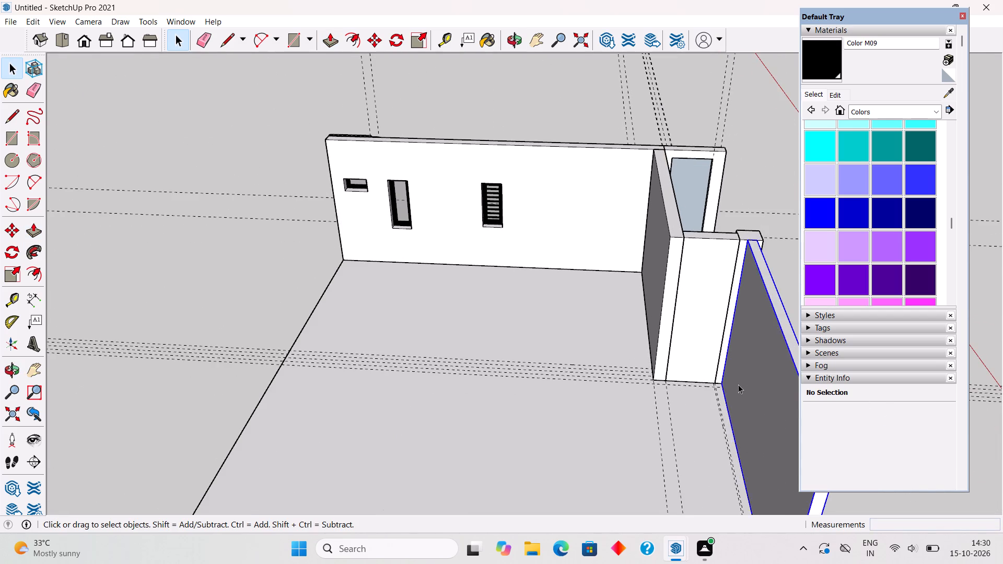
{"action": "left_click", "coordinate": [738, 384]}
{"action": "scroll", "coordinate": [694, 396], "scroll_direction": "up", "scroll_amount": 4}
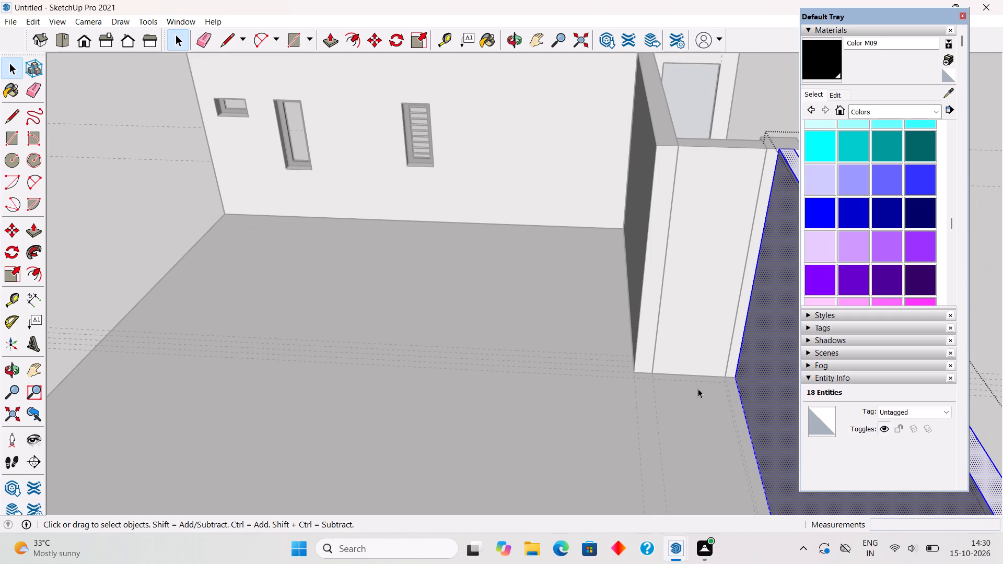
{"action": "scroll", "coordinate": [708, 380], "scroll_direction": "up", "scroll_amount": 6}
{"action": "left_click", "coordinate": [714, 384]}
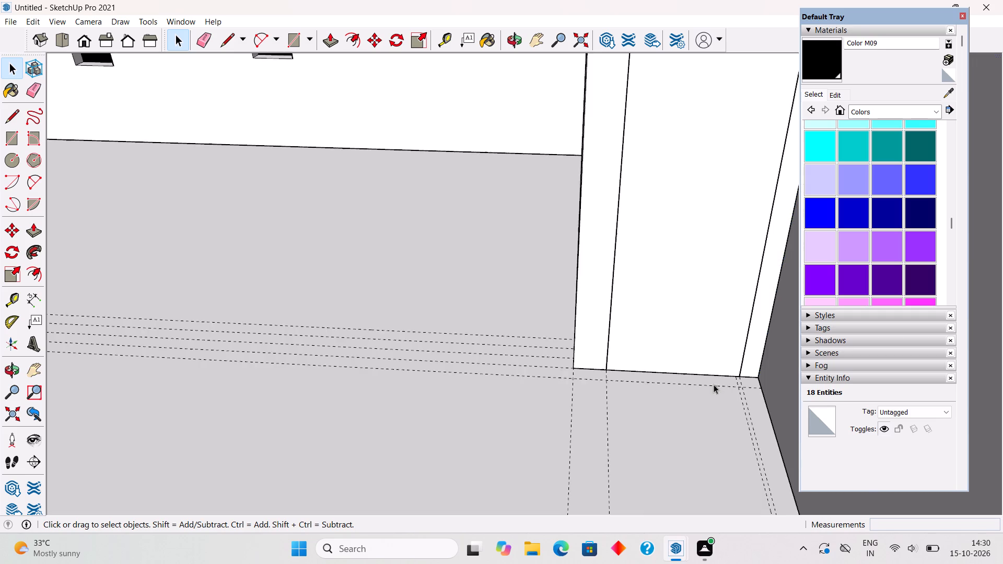
Examine the base and top junctions of the column, cross wall and inner wall from inside and outside.
{"action": "scroll", "coordinate": [712, 372], "scroll_direction": "down", "scroll_amount": 5}
{"action": "scroll", "coordinate": [725, 390], "scroll_direction": "up", "scroll_amount": 13}
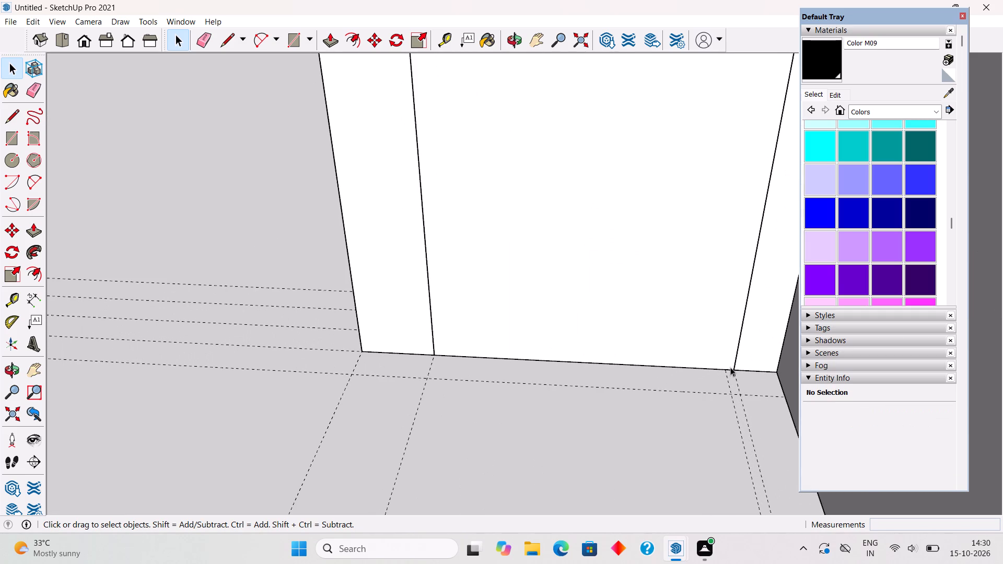
{"action": "middle_click_drag", "start_coordinate": [728, 368], "coordinate": [258, 361]}
{"action": "scroll", "coordinate": [260, 361], "scroll_direction": "down", "scroll_amount": 11}
{"action": "middle_click_drag", "start_coordinate": [353, 373], "coordinate": [97, 373]}
{"action": "scroll", "coordinate": [99, 374], "scroll_direction": "down", "scroll_amount": 4}
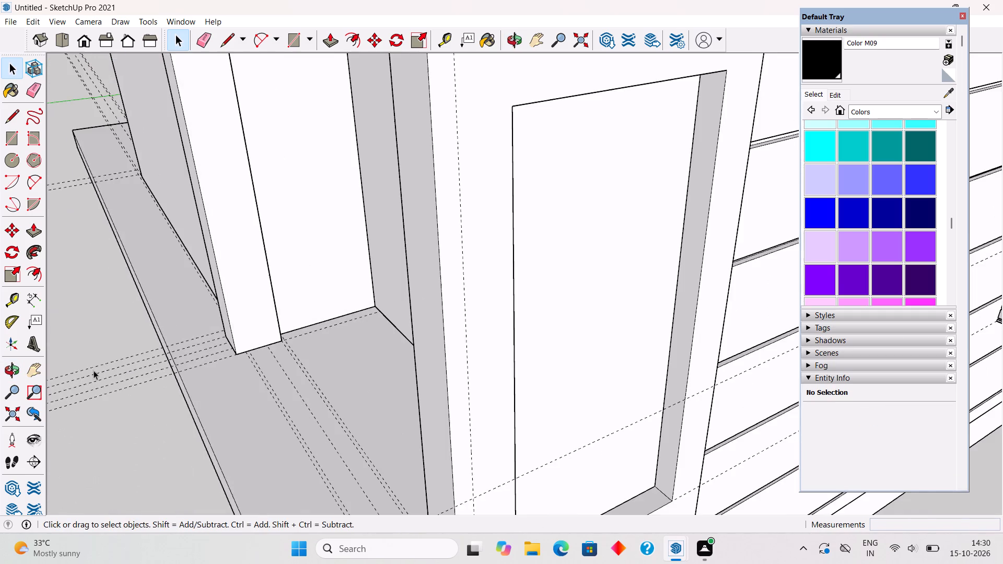
{"action": "middle_click_drag", "start_coordinate": [265, 301], "coordinate": [188, 330]}
{"action": "scroll", "coordinate": [188, 330], "scroll_direction": "down", "scroll_amount": 5}
{"action": "middle_click_drag", "start_coordinate": [275, 198], "coordinate": [328, 320]}
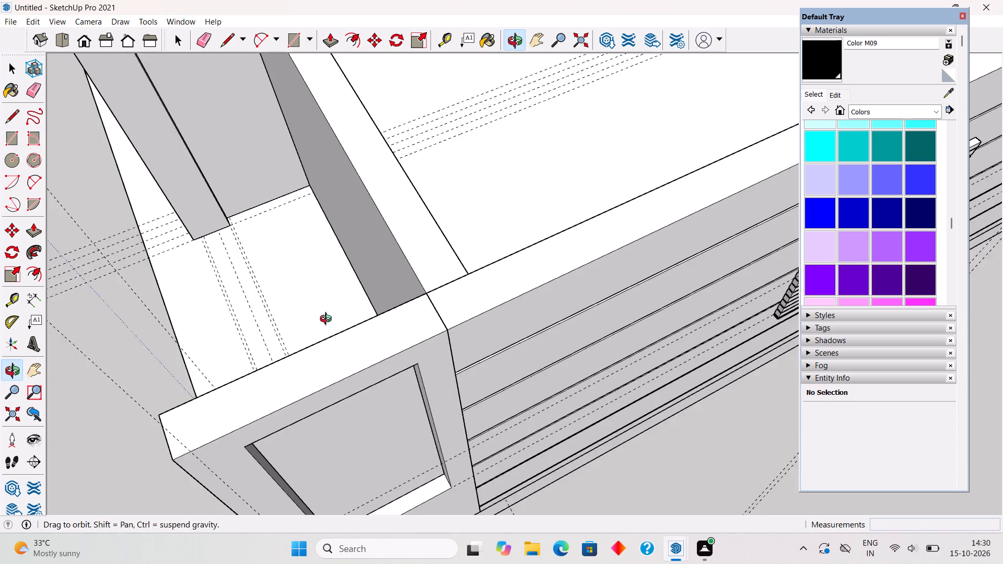
{"action": "middle_click_drag", "start_coordinate": [328, 320], "coordinate": [324, 303]}
{"action": "scroll", "coordinate": [305, 268], "scroll_direction": "down", "scroll_amount": 9}
{"action": "scroll", "coordinate": [275, 168], "scroll_direction": "up", "scroll_amount": 10}
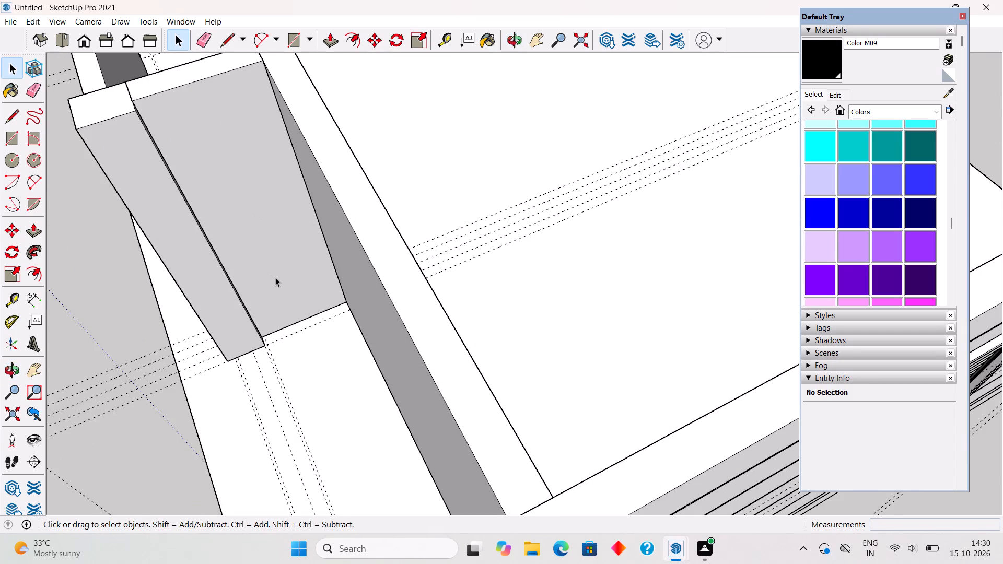
Open the cross wall group beside the column and place a guide 7' above the wall face's bottom edge.
{"action": "middle_click_drag", "start_coordinate": [274, 276], "coordinate": [236, 250]}
{"action": "scroll", "coordinate": [212, 123], "scroll_direction": "down", "scroll_amount": 7}
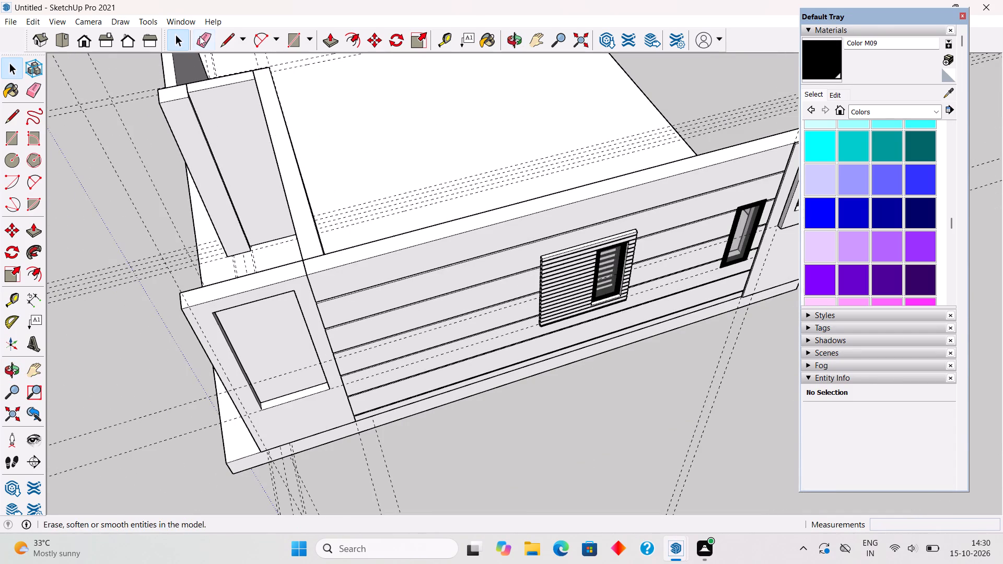
{"action": "scroll", "coordinate": [205, 51], "scroll_direction": "up", "scroll_amount": 3}
{"action": "scroll", "coordinate": [244, 78], "scroll_direction": "up", "scroll_amount": 6}
{"action": "middle_click_drag", "start_coordinate": [245, 102], "coordinate": [271, 91]}
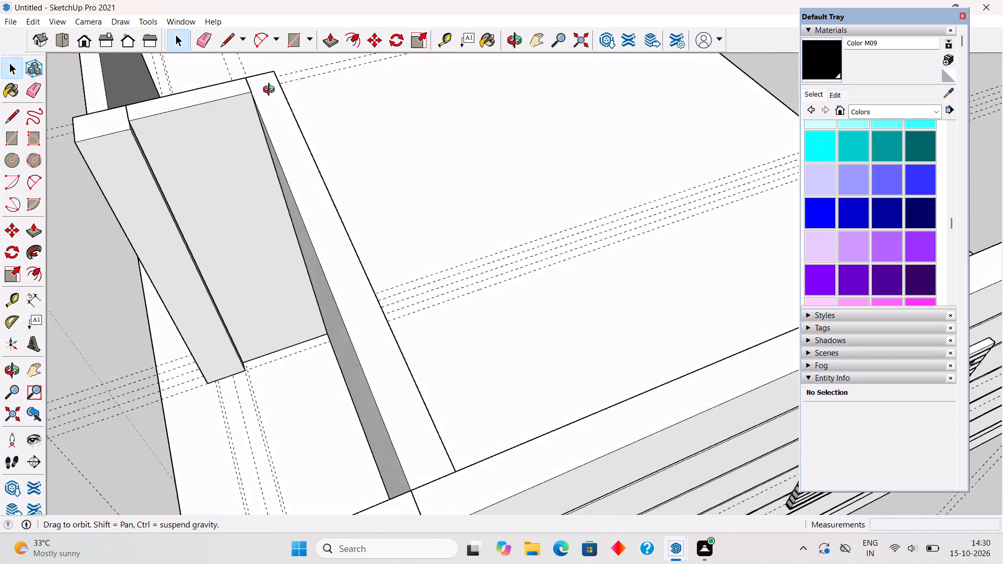
{"action": "middle_click_drag", "start_coordinate": [271, 91], "coordinate": [275, 88]}
{"action": "scroll", "coordinate": [214, 142], "scroll_direction": "up", "scroll_amount": 4}
{"action": "double_click", "coordinate": [224, 143]}
{"action": "left_click", "coordinate": [224, 143]}
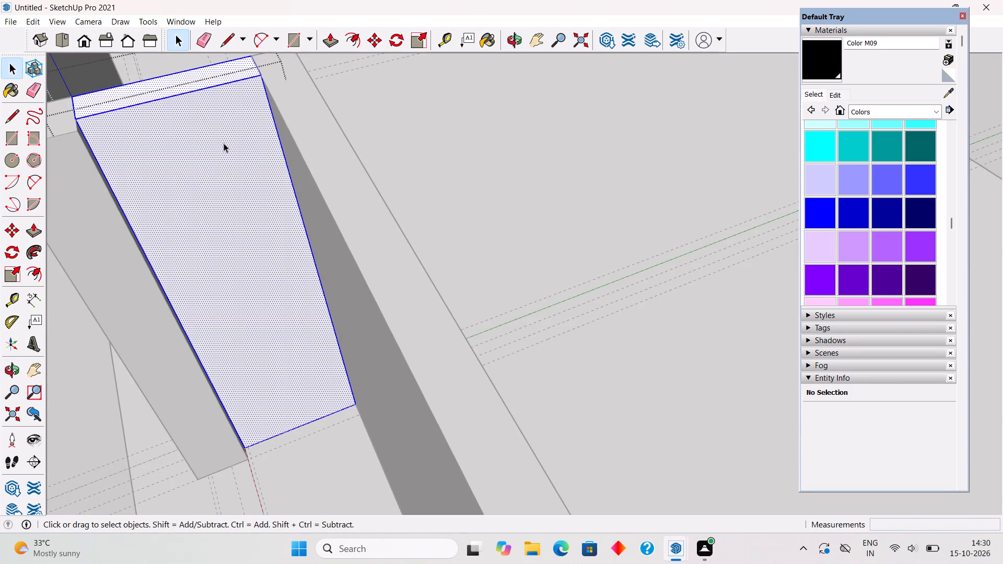
{"action": "key", "text": "t"}
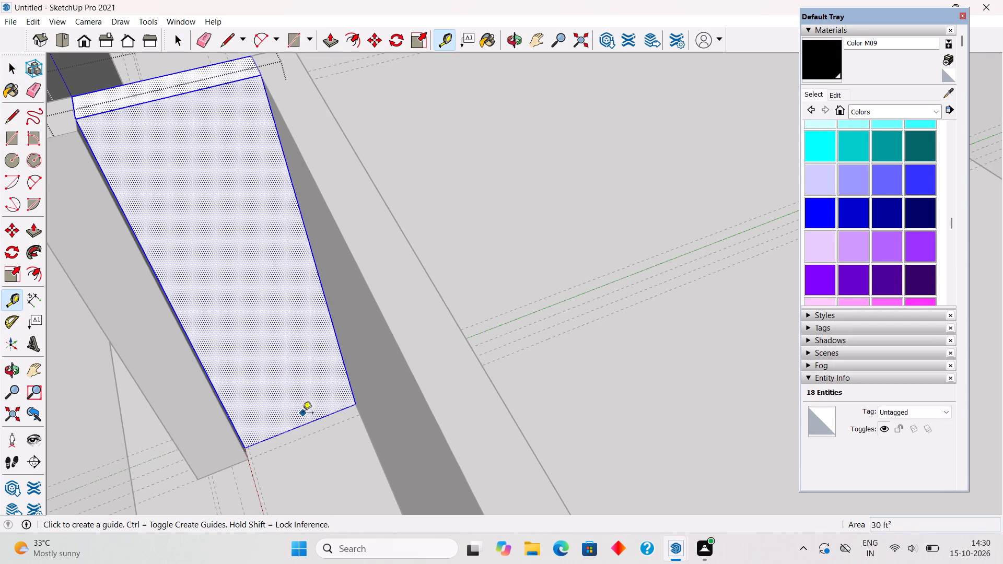
{"action": "left_click", "coordinate": [305, 422]}
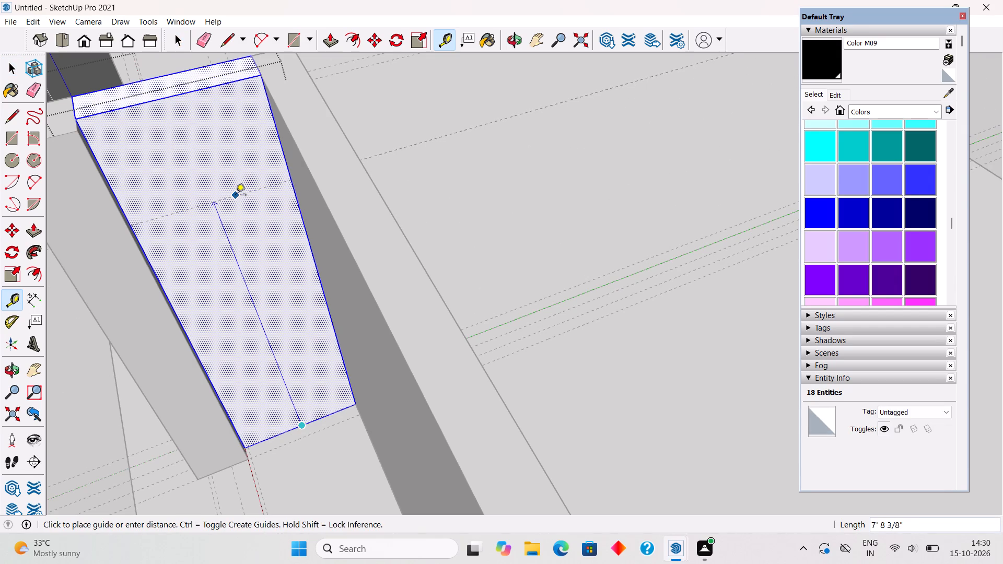
{"action": "type", "text": "7'"}
{"action": "key", "text": "Return"}
{"action": "key", "text": "space"}
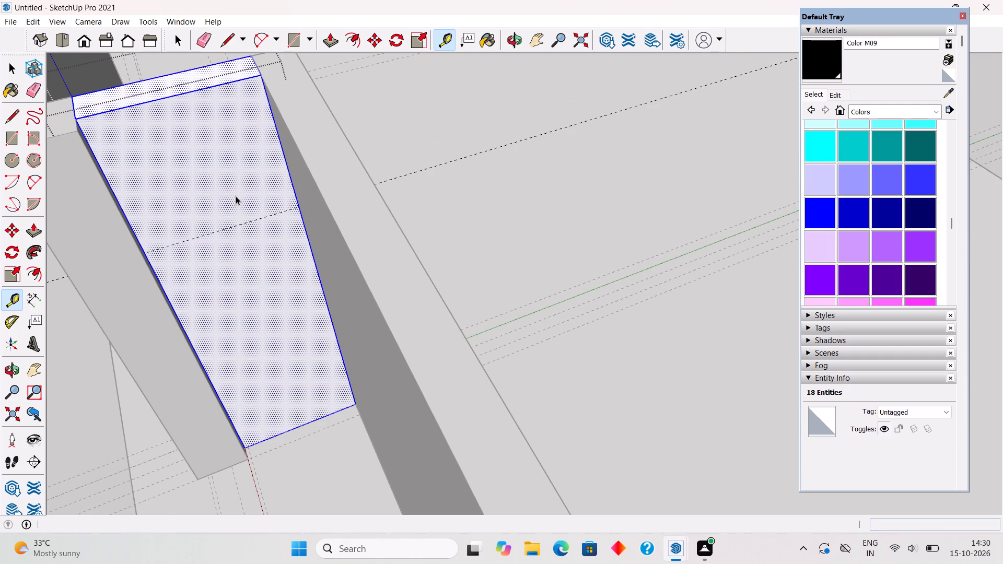
Draw a 7' by 3' rectangle below the guide, Push/Pull it 9" through the cross wall for a door opening, and close the group.
{"action": "type", "text": "r"}
{"action": "left_click", "coordinate": [145, 254]}
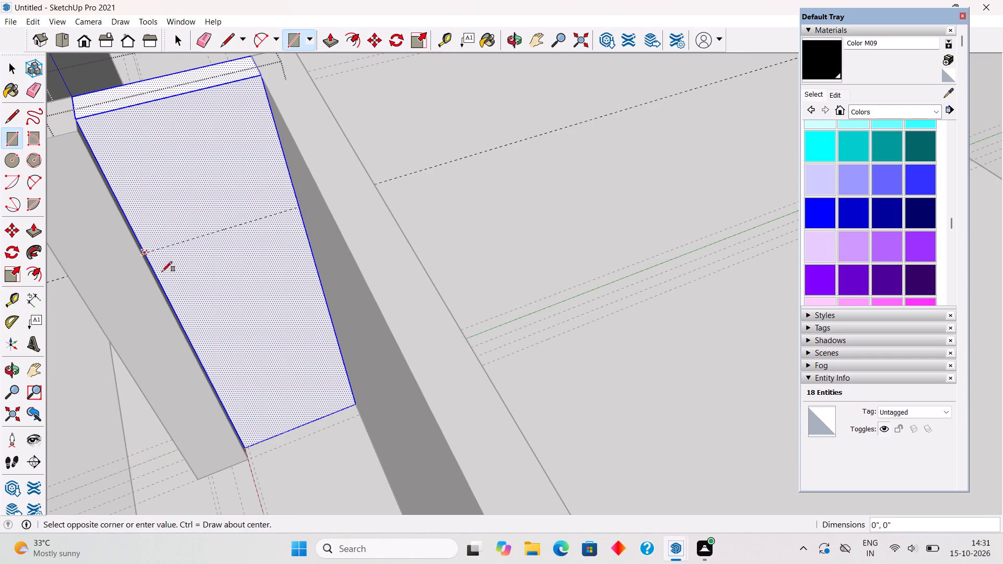
{"action": "left_click", "coordinate": [353, 397]}
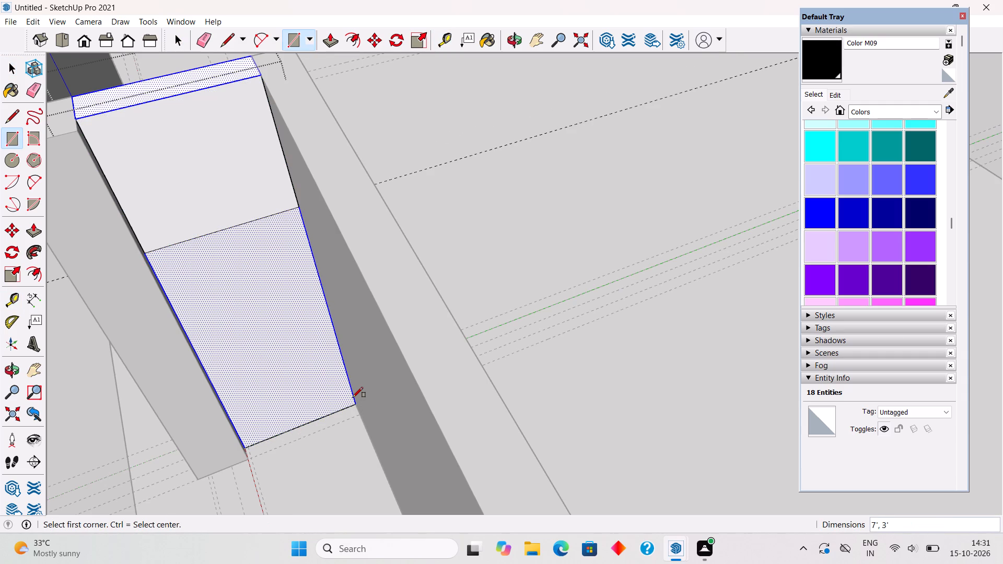
{"action": "key", "text": "space"}
{"action": "key", "text": "space"}
{"action": "type", "text": "p"}
{"action": "left_click_drag", "start_coordinate": [320, 391], "coordinate": [314, 371]}
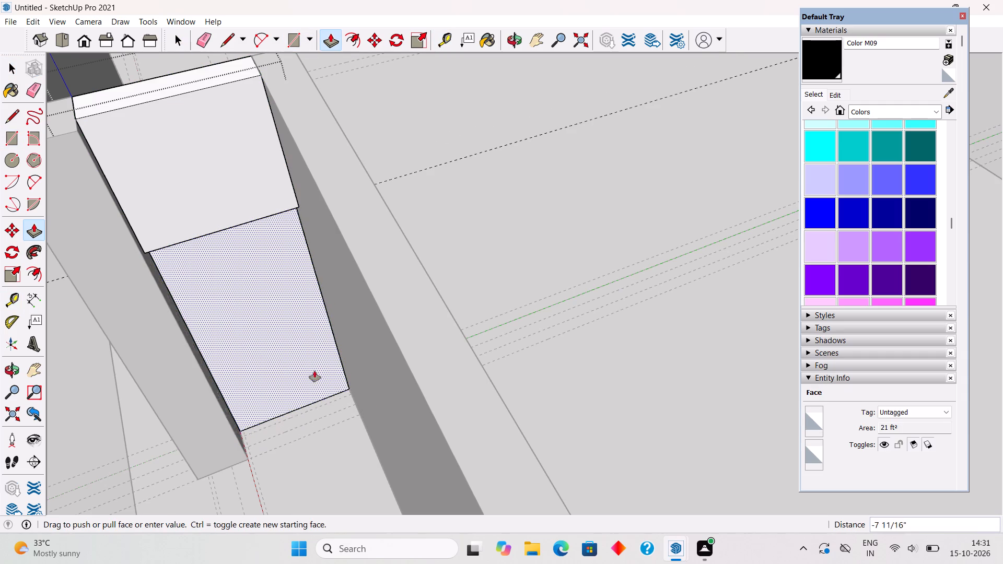
{"action": "left_click_drag", "start_coordinate": [314, 371], "coordinate": [281, 245]}
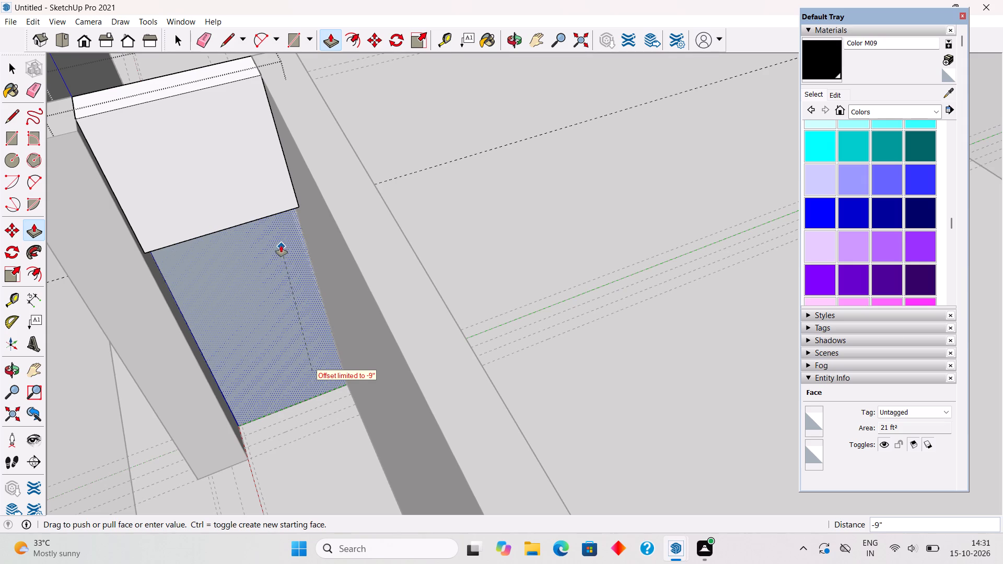
{"action": "left_click_drag", "start_coordinate": [281, 245], "coordinate": [281, 245]}
{"action": "key", "text": "space"}
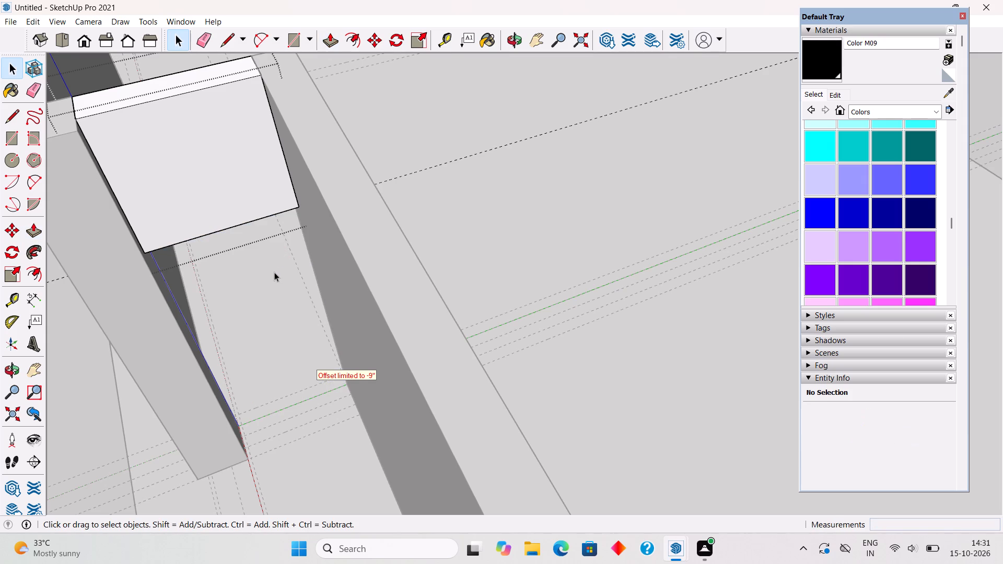
{"action": "left_click", "coordinate": [55, 345]}
Draw a 7' by 3' rectangle across the new door opening, outside the wall group.
{"action": "key", "text": "e"}
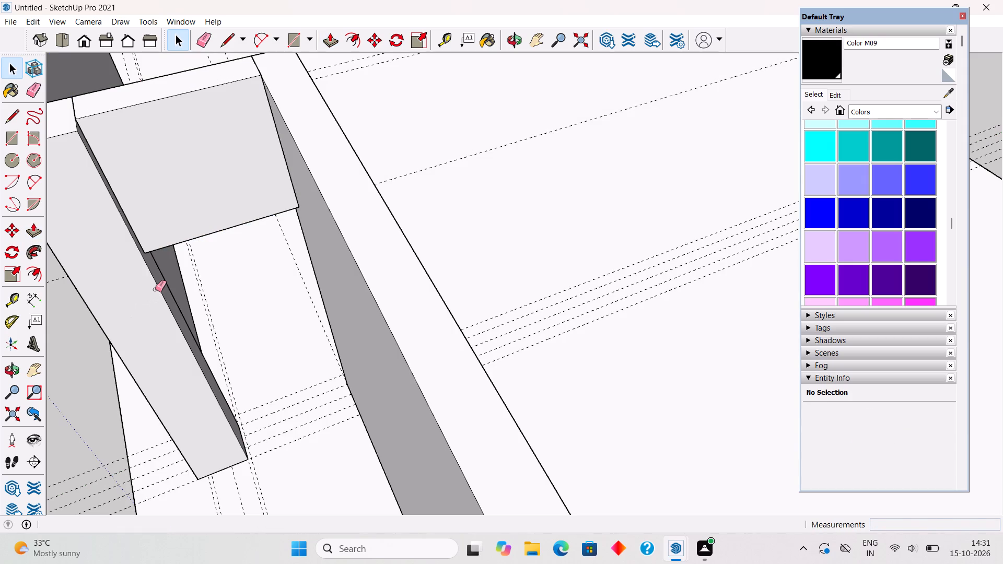
{"action": "key", "text": "r"}
{"action": "left_click", "coordinate": [149, 255]}
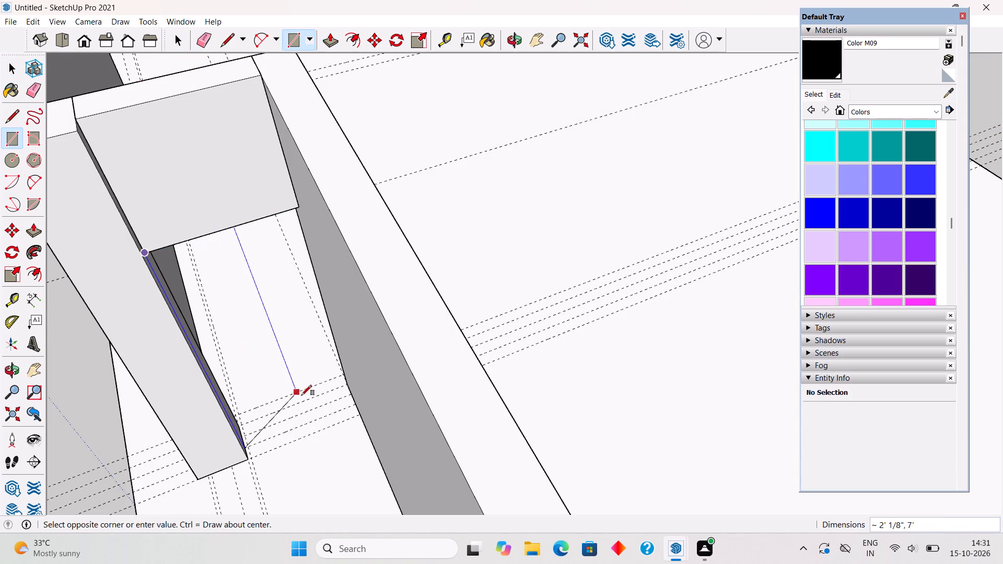
{"action": "left_click", "coordinate": [356, 407]}
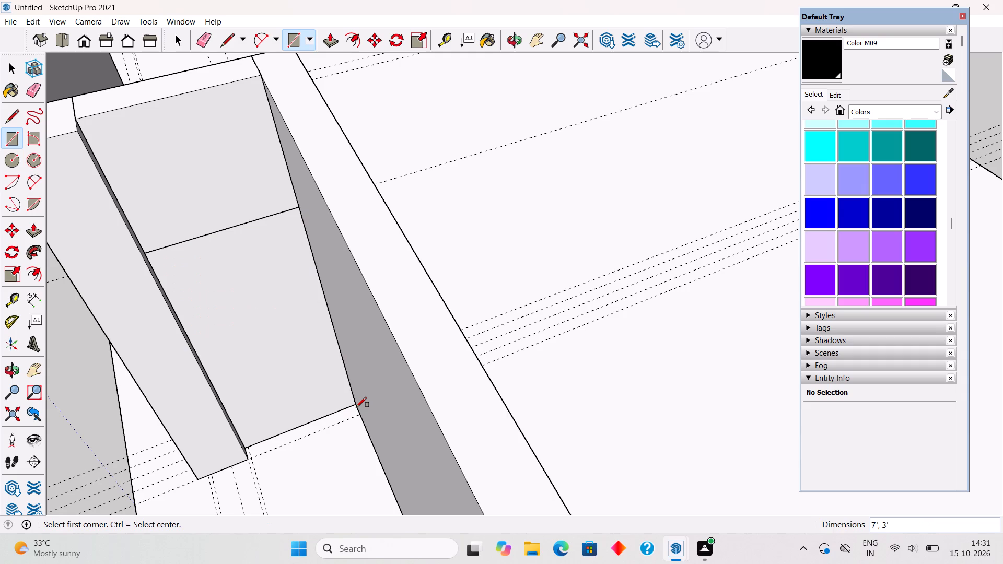
Offset the rectangle's outline 4" inward and delete the inner face to leave a door frame profile.
{"action": "key", "text": "space"}
{"action": "type", "text": "f"}
{"action": "left_click", "coordinate": [331, 408]}
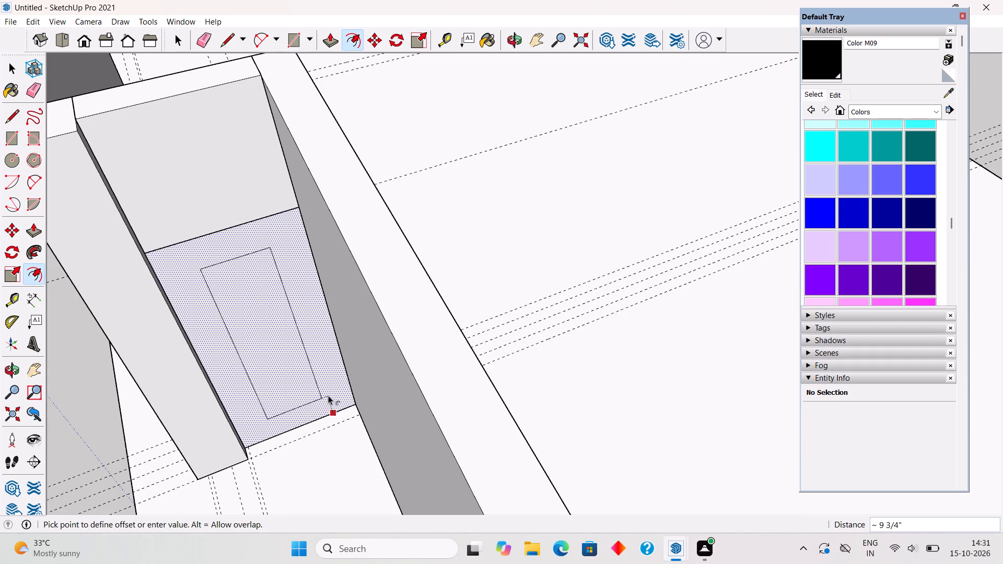
{"action": "type", "text": "4\""}
{"action": "key", "text": "Return"}
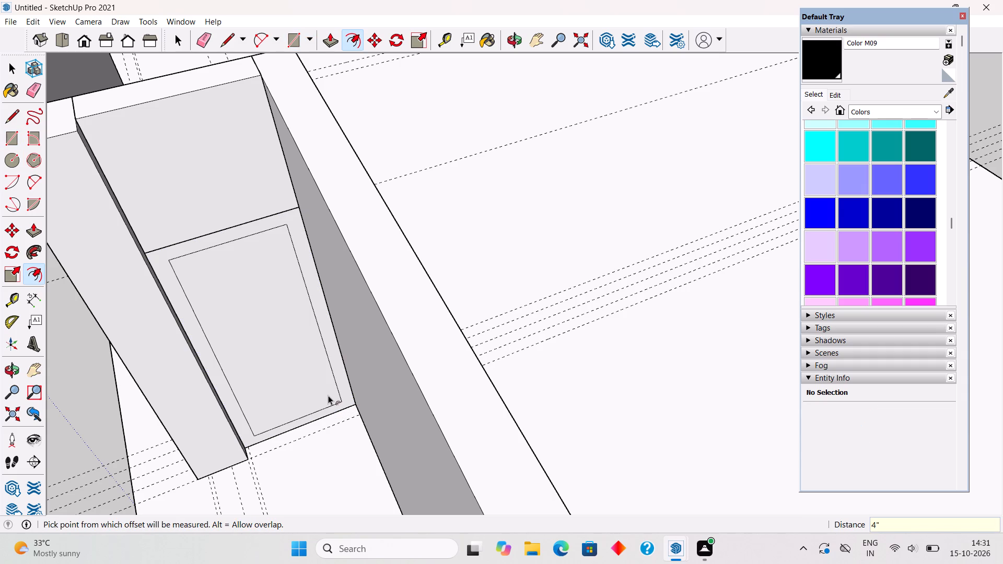
{"action": "key", "text": "space"}
{"action": "left_click", "coordinate": [324, 395]}
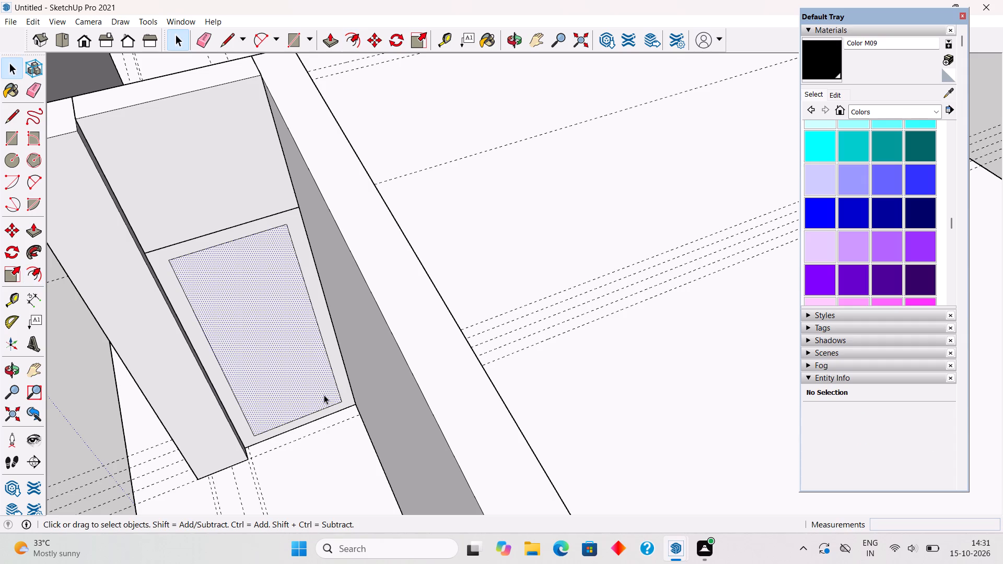
{"action": "key", "text": "Delete"}
Push/Pull the frame profile 4" and make the door frame a group.
{"action": "left_click", "coordinate": [344, 403]}
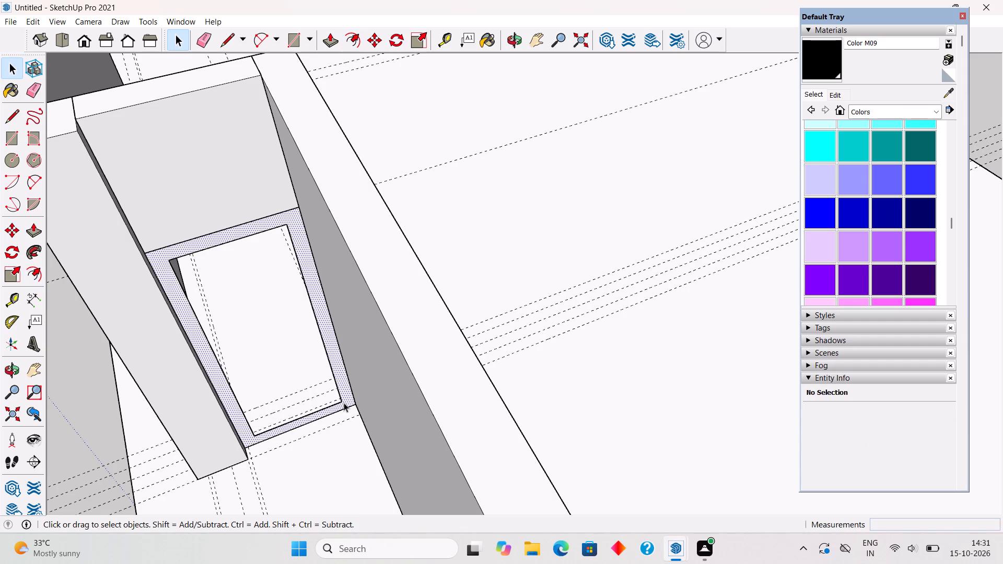
{"action": "key", "text": "p"}
{"action": "left_click", "coordinate": [344, 403]}
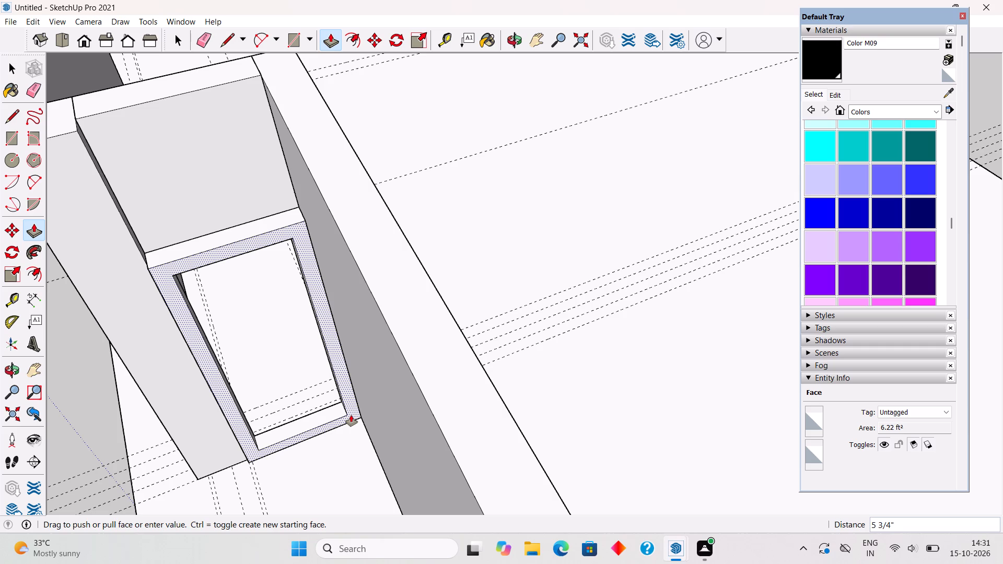
{"action": "key", "text": "4"}
{"action": "key", "text": "shift+quotedbl"}
{"action": "key", "text": "Return"}
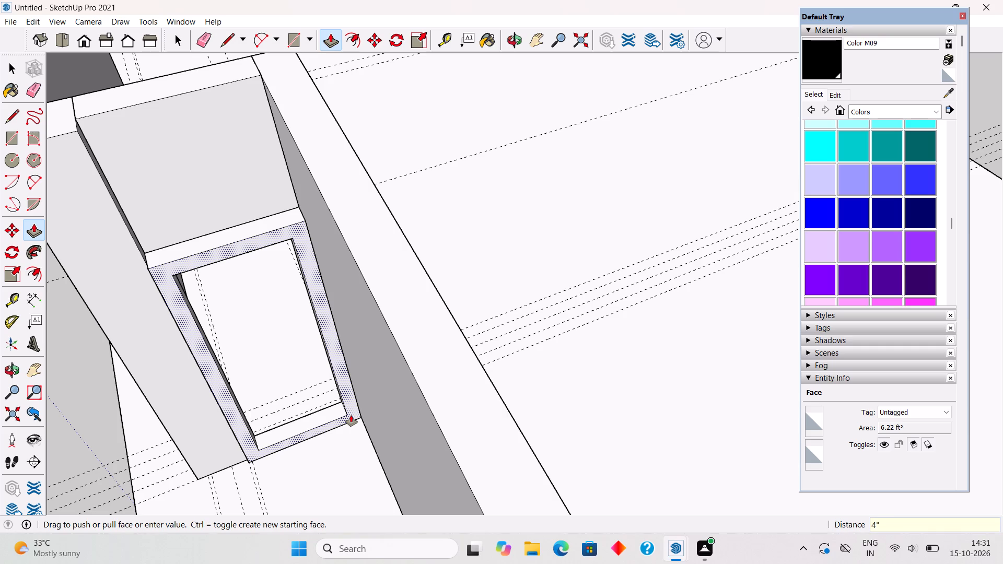
{"action": "key", "text": "space"}
{"action": "triple_click", "coordinate": [351, 415]}
{"action": "right_click", "coordinate": [351, 415]}
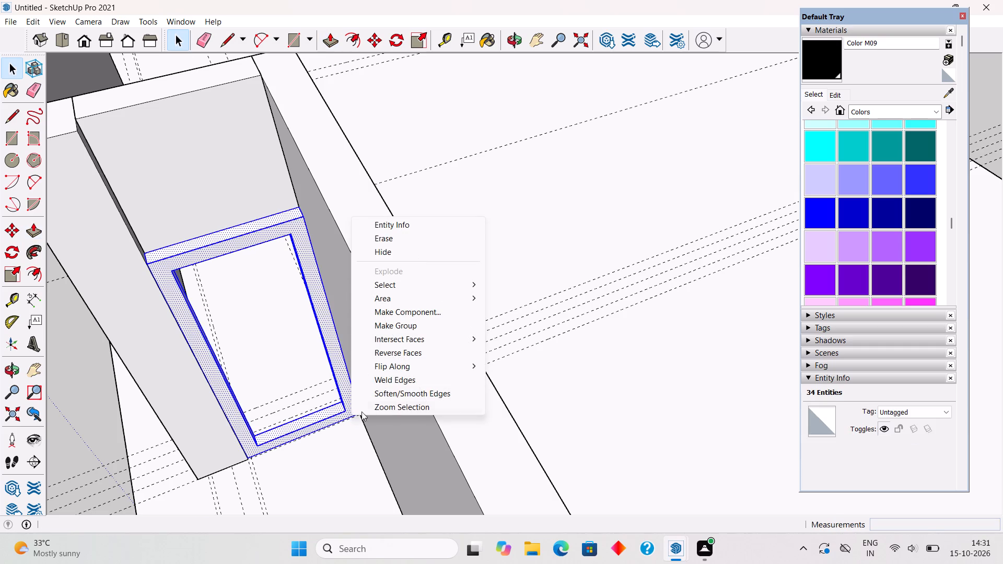
{"action": "left_click", "coordinate": [397, 327]}
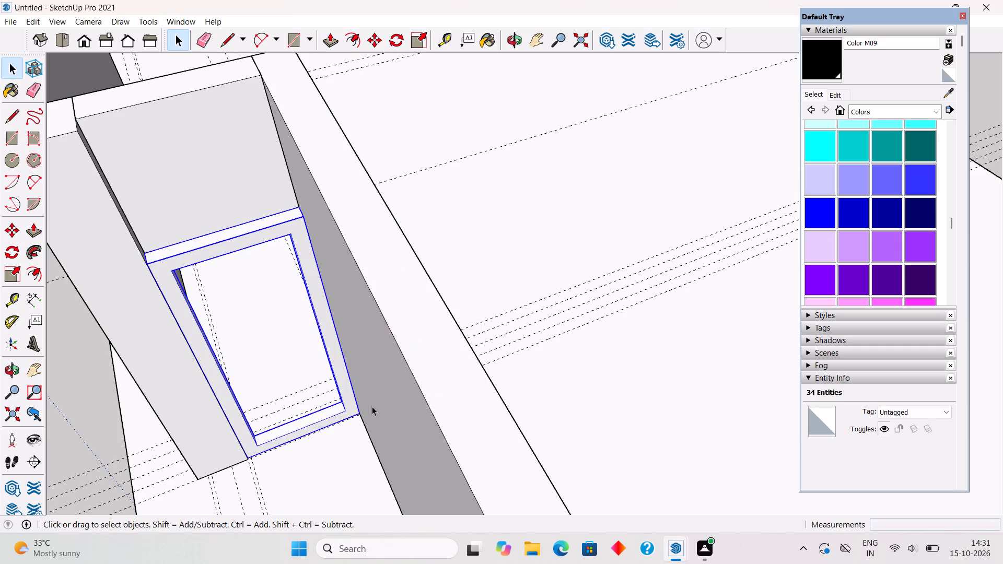
Move the door frame group 4" back into the opening from its bottom corner, then deselect it.
{"action": "middle_click_drag", "start_coordinate": [336, 422], "coordinate": [336, 370]}
{"action": "scroll", "coordinate": [244, 446], "scroll_direction": "up", "scroll_amount": 6}
{"action": "scroll", "coordinate": [389, 441], "scroll_direction": "up", "scroll_amount": 3}
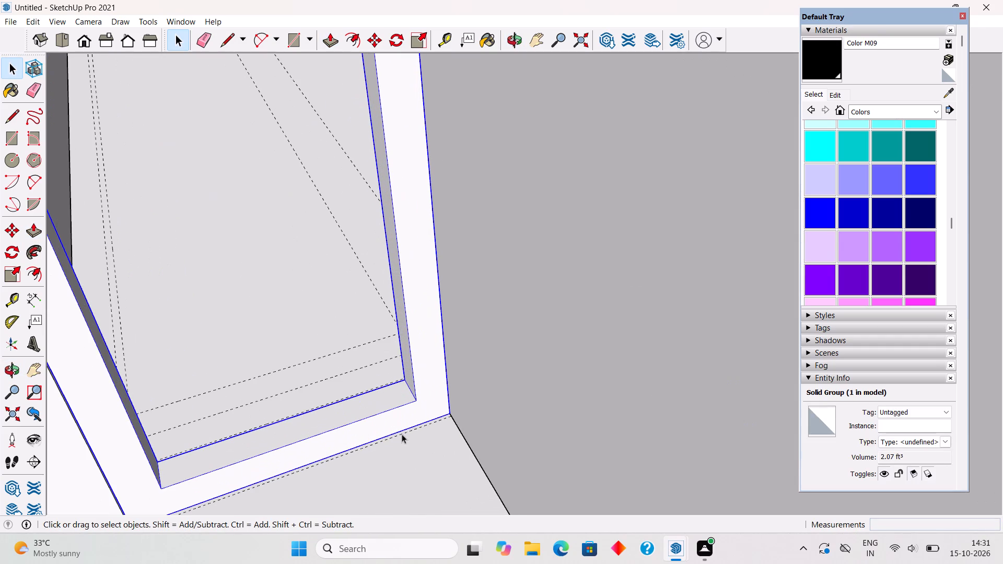
{"action": "scroll", "coordinate": [402, 434], "scroll_direction": "up", "scroll_amount": 1}
{"action": "key", "text": "m"}
{"action": "left_click", "coordinate": [452, 415]}
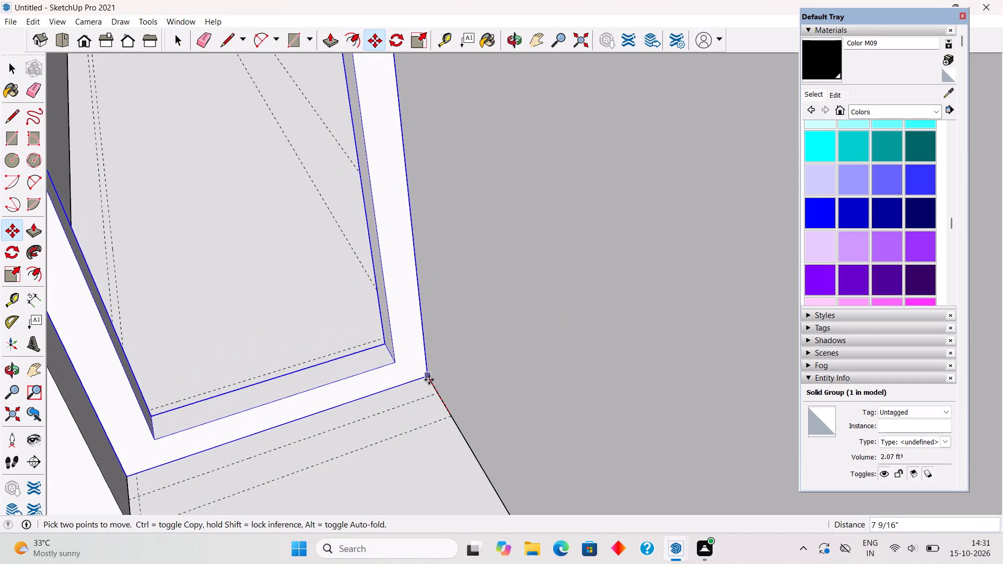
{"action": "left_click", "coordinate": [435, 391]}
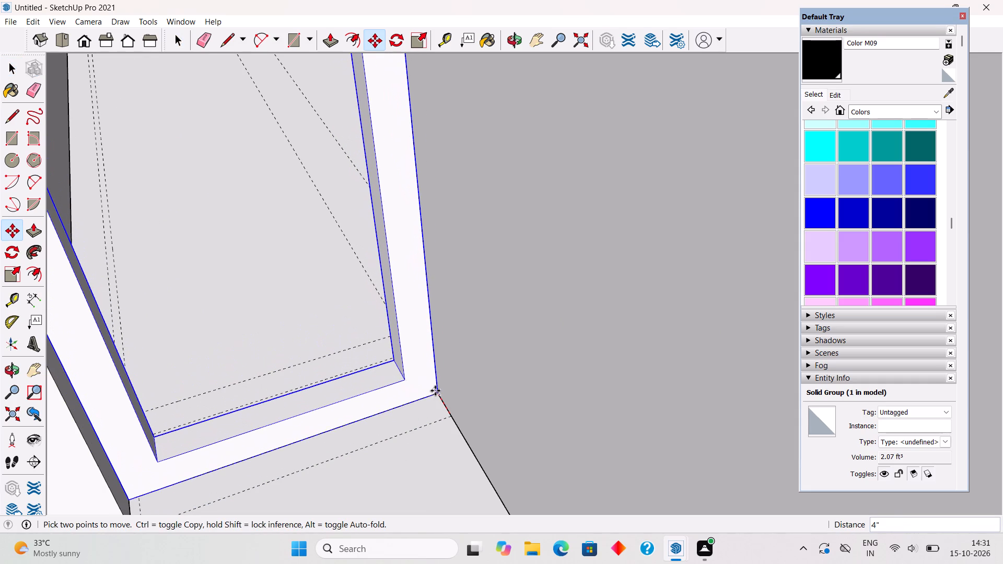
{"action": "key", "text": "space"}
{"action": "scroll", "coordinate": [435, 391], "scroll_direction": "down", "scroll_amount": 7}
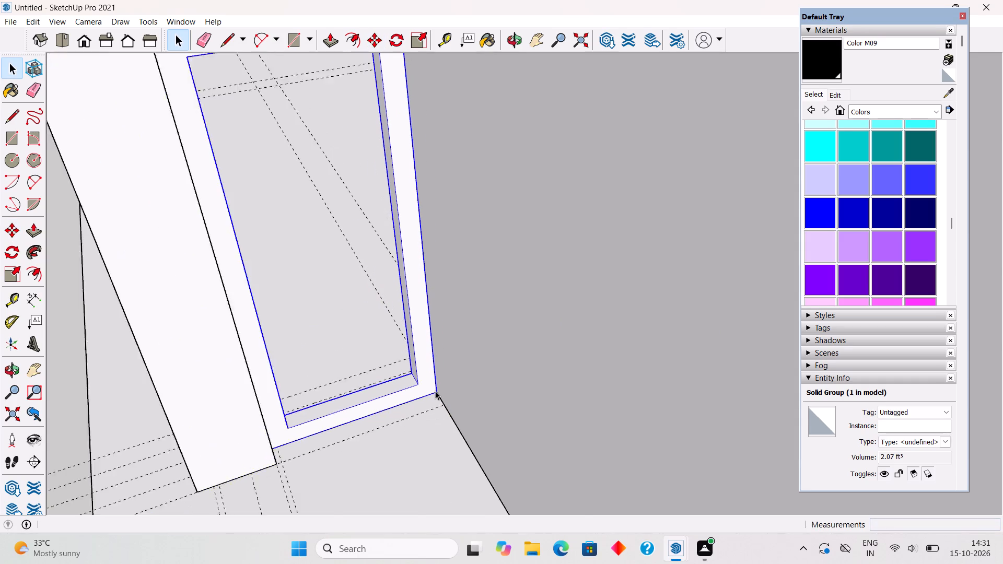
{"action": "scroll", "coordinate": [435, 391], "scroll_direction": "down", "scroll_amount": 8}
{"action": "left_click", "coordinate": [252, 390]}
Draw a 6' 4" by 2' 4" rectangle filling the inside of the door frame.
{"action": "middle_click_drag", "start_coordinate": [390, 365], "coordinate": [363, 369]}
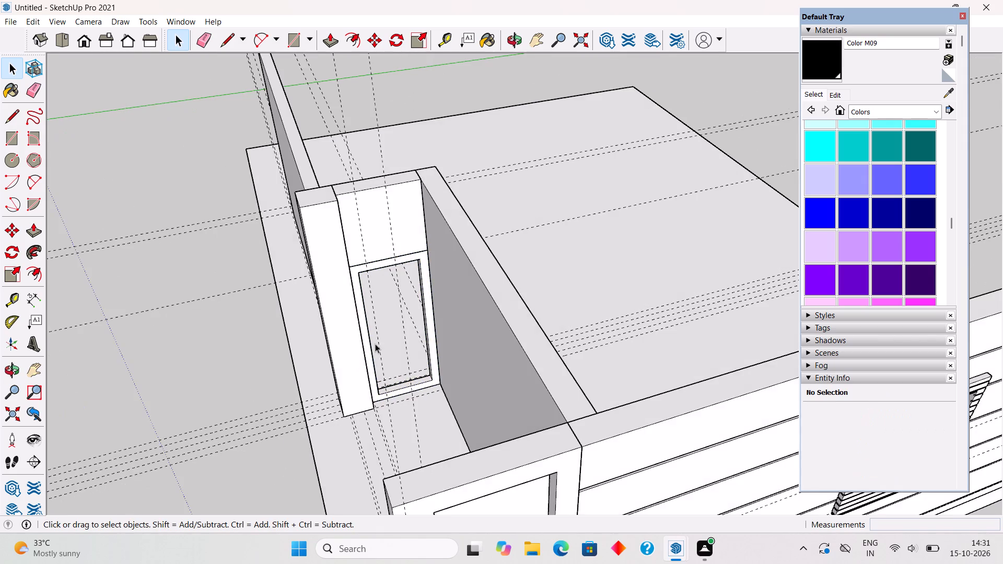
{"action": "scroll", "coordinate": [375, 344], "scroll_direction": "up", "scroll_amount": 7}
{"action": "middle_click_drag", "start_coordinate": [412, 326], "coordinate": [369, 338]}
{"action": "type", "text": "tr"}
{"action": "left_click", "coordinate": [278, 149]}
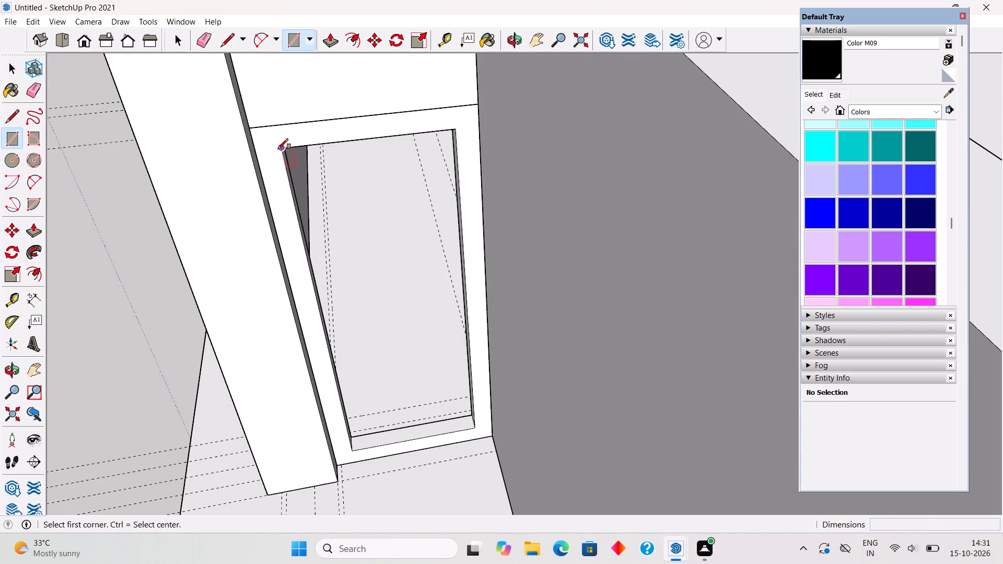
{"action": "left_click", "coordinate": [470, 426]}
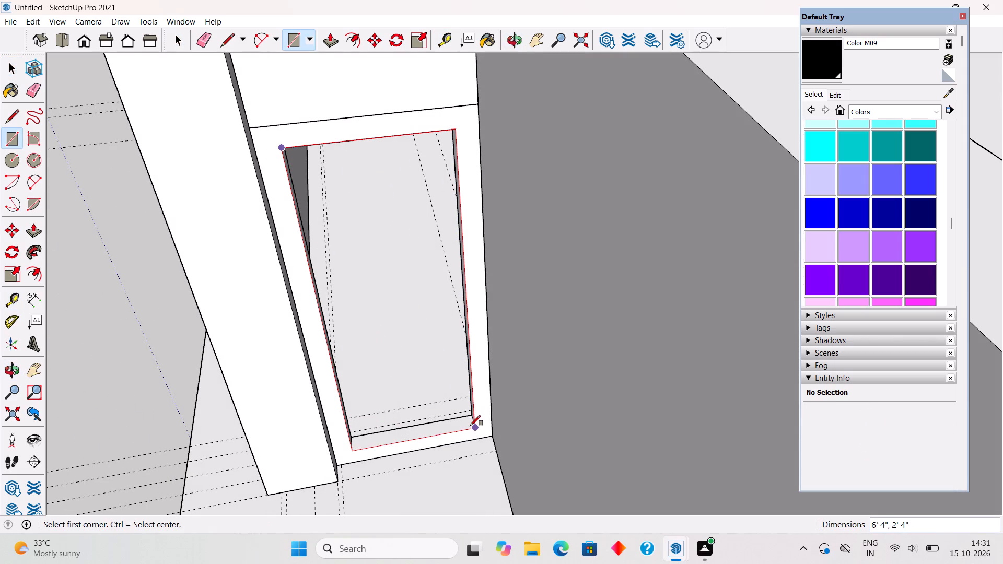
{"action": "key", "text": "space"}
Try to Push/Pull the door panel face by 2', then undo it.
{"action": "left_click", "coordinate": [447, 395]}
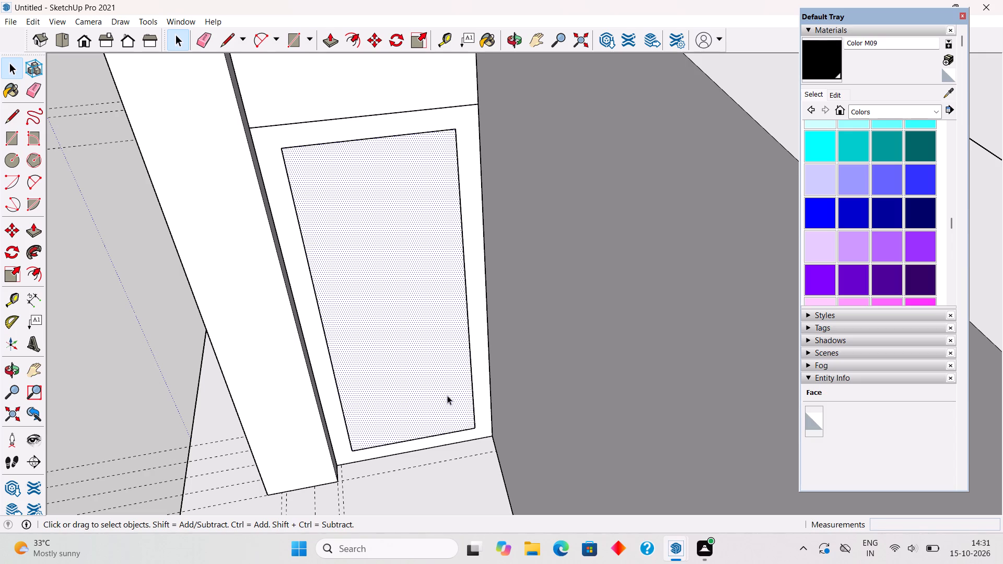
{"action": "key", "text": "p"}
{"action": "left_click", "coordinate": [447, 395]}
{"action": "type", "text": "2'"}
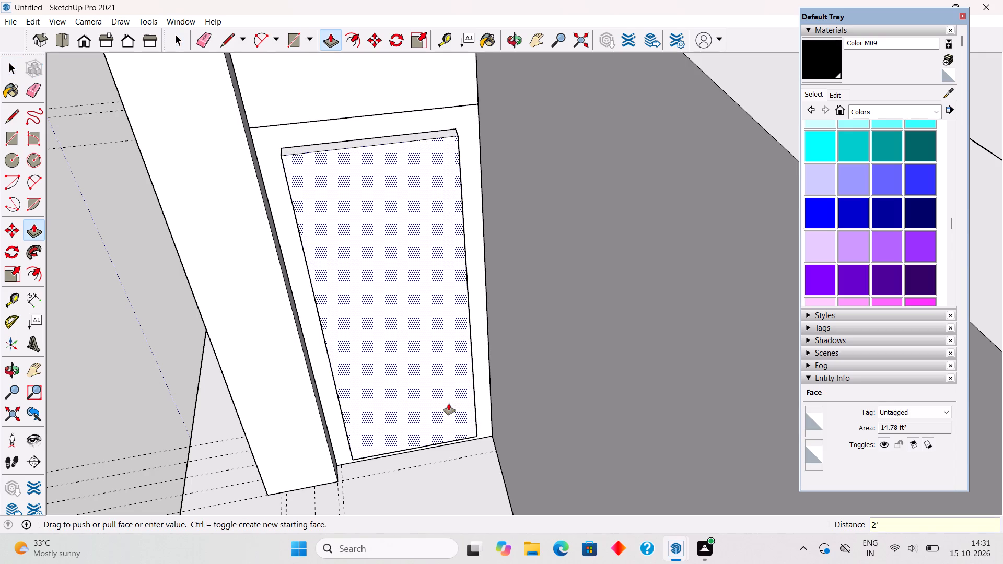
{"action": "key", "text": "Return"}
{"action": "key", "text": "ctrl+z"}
Push/Pull the door panel face 2" and make the door panel a group.
{"action": "left_click", "coordinate": [449, 389]}
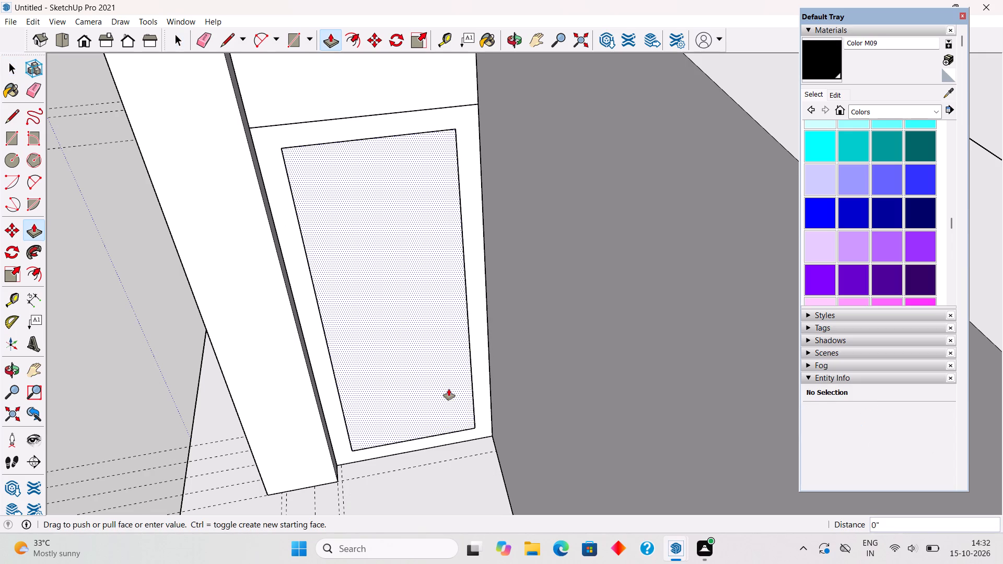
{"action": "type", "text": "2\""}
{"action": "key", "text": "Return"}
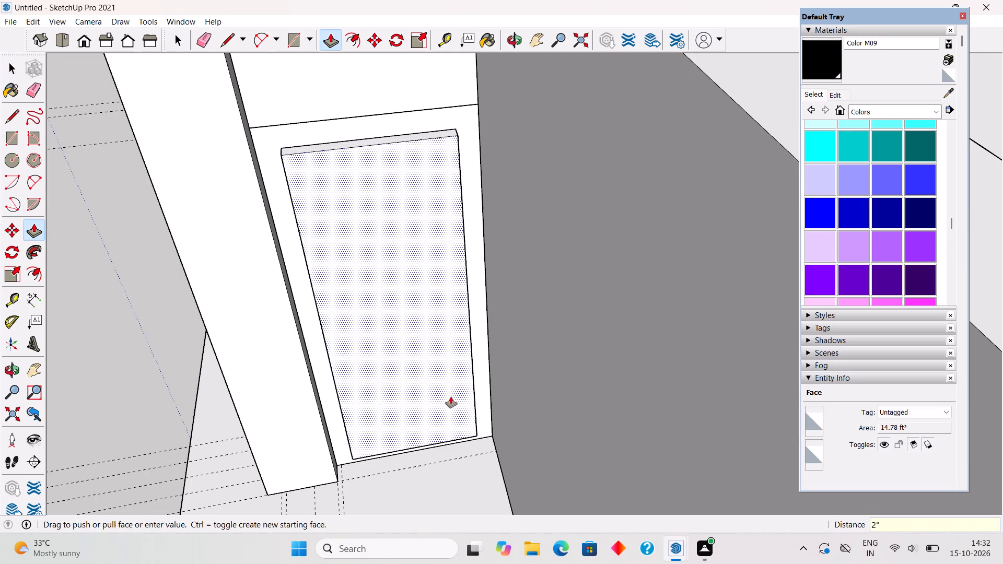
{"action": "key", "text": "space"}
{"action": "triple_click", "coordinate": [451, 397]}
{"action": "right_click", "coordinate": [451, 397]}
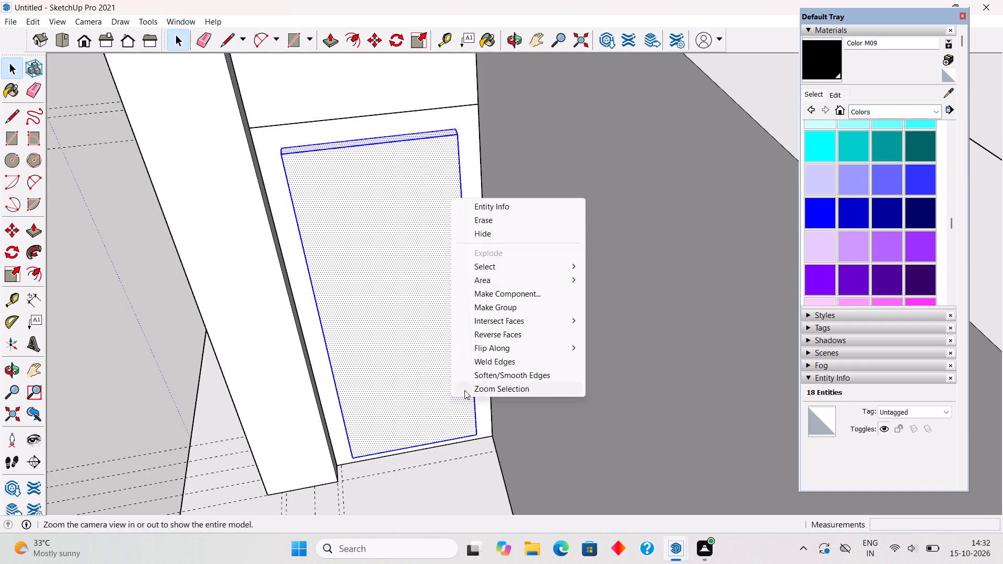
{"action": "left_click", "coordinate": [505, 307]}
{"action": "middle_click_drag", "start_coordinate": [342, 454], "coordinate": [374, 404]}
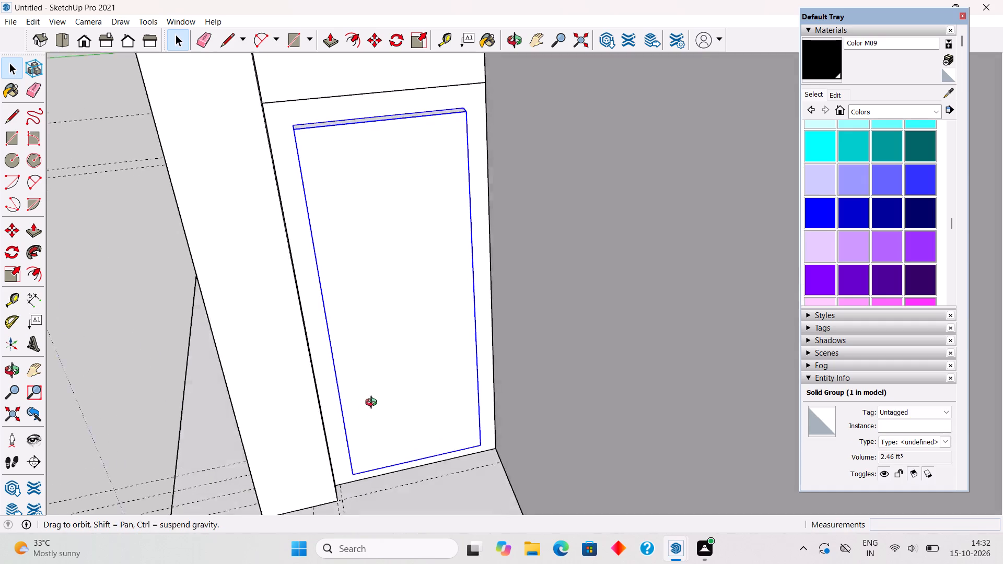
Move the door panel group 2" back into the door frame from its bottom corner, then deselect it.
{"action": "middle_click_drag", "start_coordinate": [374, 404], "coordinate": [379, 396]}
{"action": "scroll", "coordinate": [345, 497], "scroll_direction": "up", "scroll_amount": 5}
{"action": "middle_click_drag", "start_coordinate": [353, 470], "coordinate": [411, 464]}
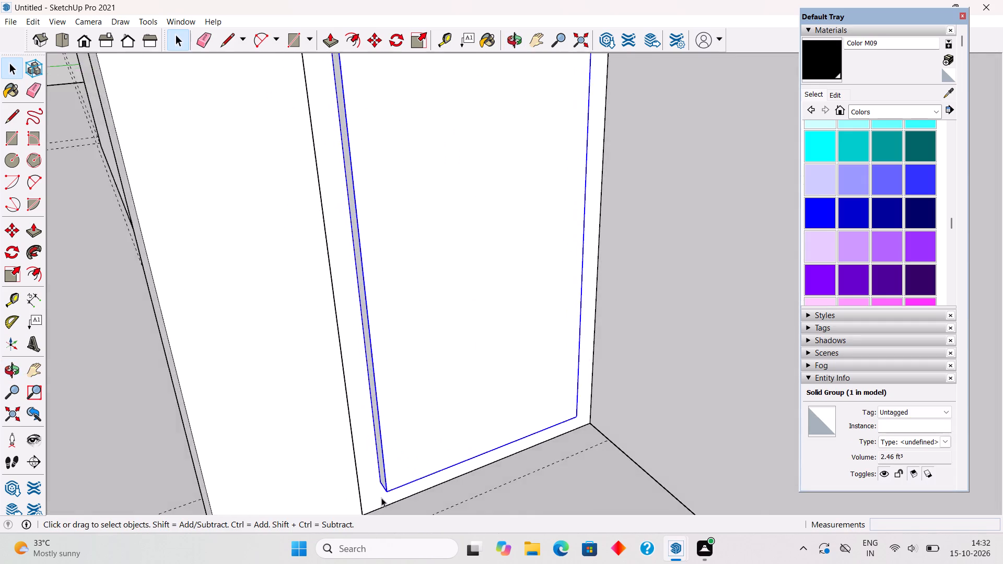
{"action": "scroll", "coordinate": [380, 498], "scroll_direction": "up", "scroll_amount": 13}
{"action": "key", "text": "m"}
{"action": "left_click", "coordinate": [395, 486]}
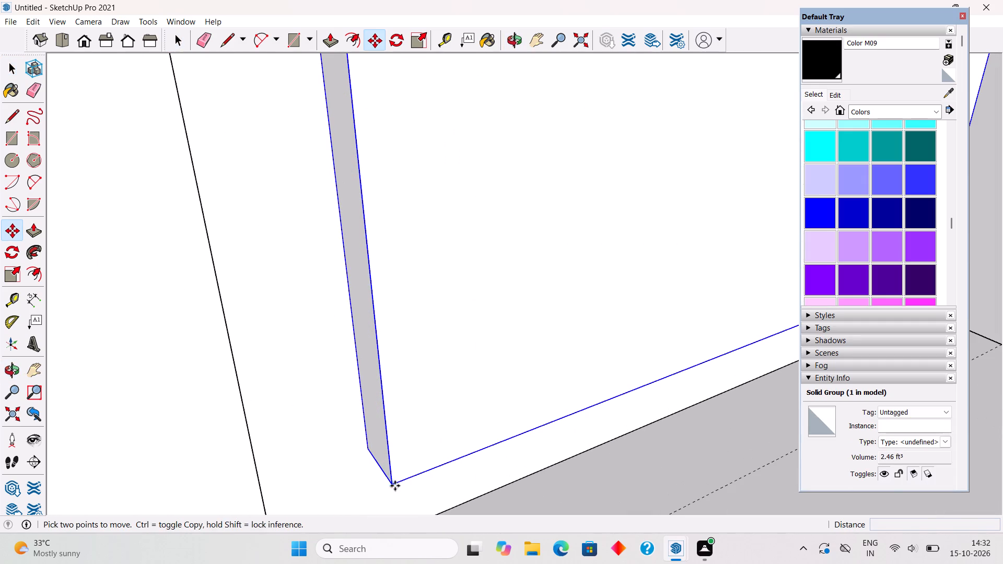
{"action": "left_click", "coordinate": [368, 444]}
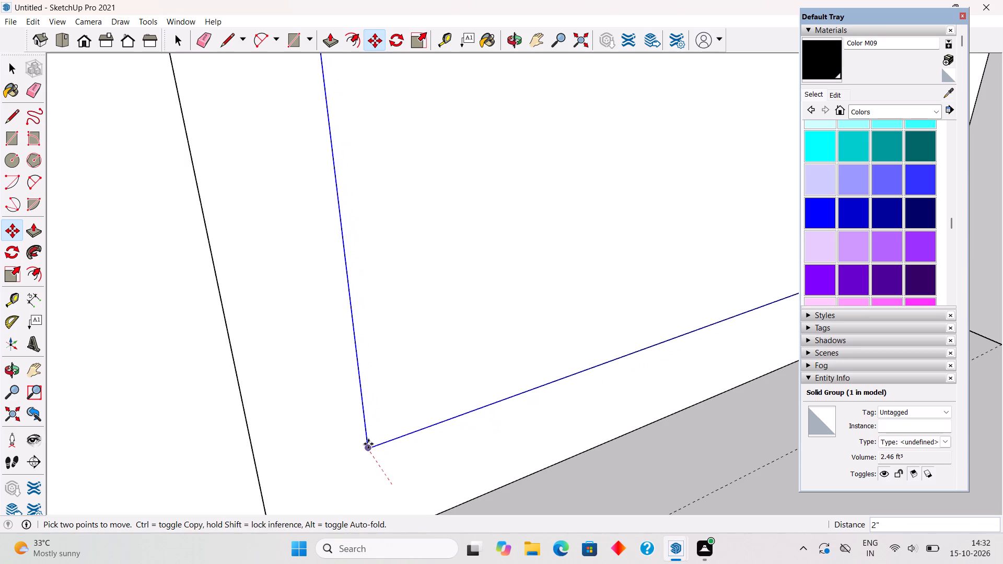
{"action": "key", "text": "space"}
{"action": "scroll", "coordinate": [368, 444], "scroll_direction": "down", "scroll_amount": 20}
{"action": "scroll", "coordinate": [368, 444], "scroll_direction": "down", "scroll_amount": 9}
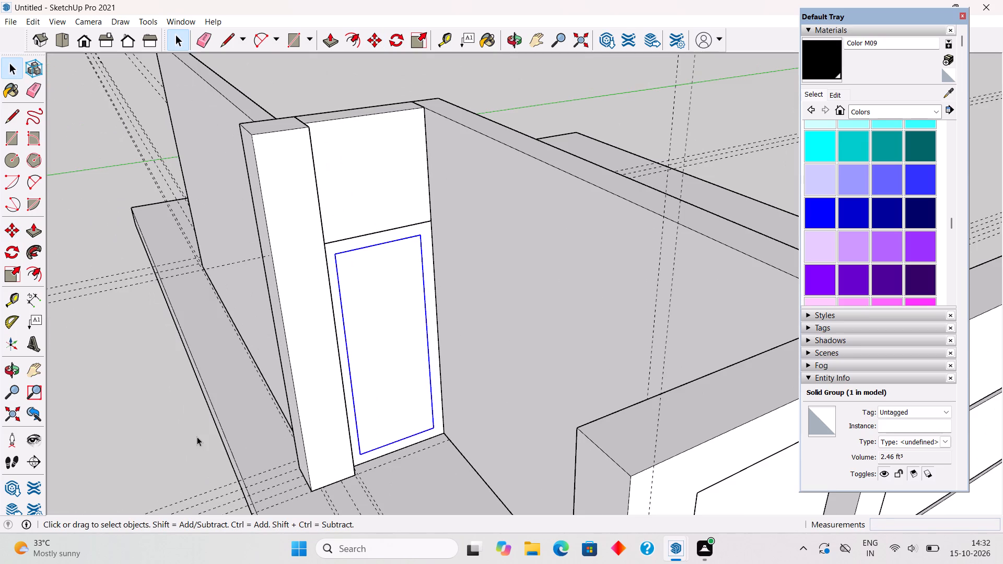
{"action": "left_click", "coordinate": [194, 436]}
Start a Tape Measure guide from the bottom edge of the door opening's side face, offset across the floor into the opening.
{"action": "middle_click_drag", "start_coordinate": [341, 439], "coordinate": [601, 538]}
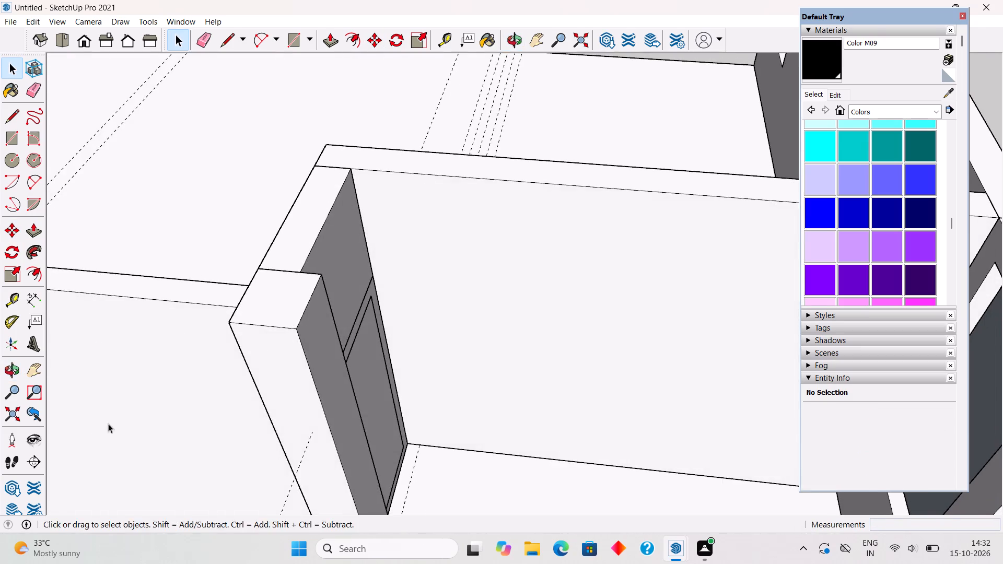
{"action": "middle_click_drag", "start_coordinate": [153, 424], "coordinate": [667, 387]}
{"action": "scroll", "coordinate": [667, 387], "scroll_direction": "down", "scroll_amount": 3}
{"action": "scroll", "coordinate": [717, 459], "scroll_direction": "up", "scroll_amount": 5}
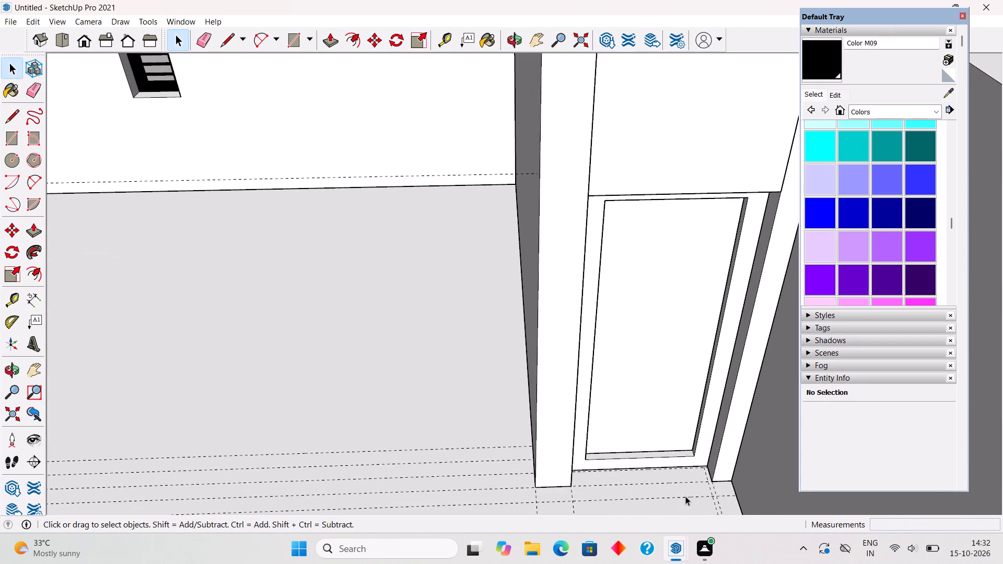
{"action": "scroll", "coordinate": [685, 496], "scroll_direction": "up", "scroll_amount": 9}
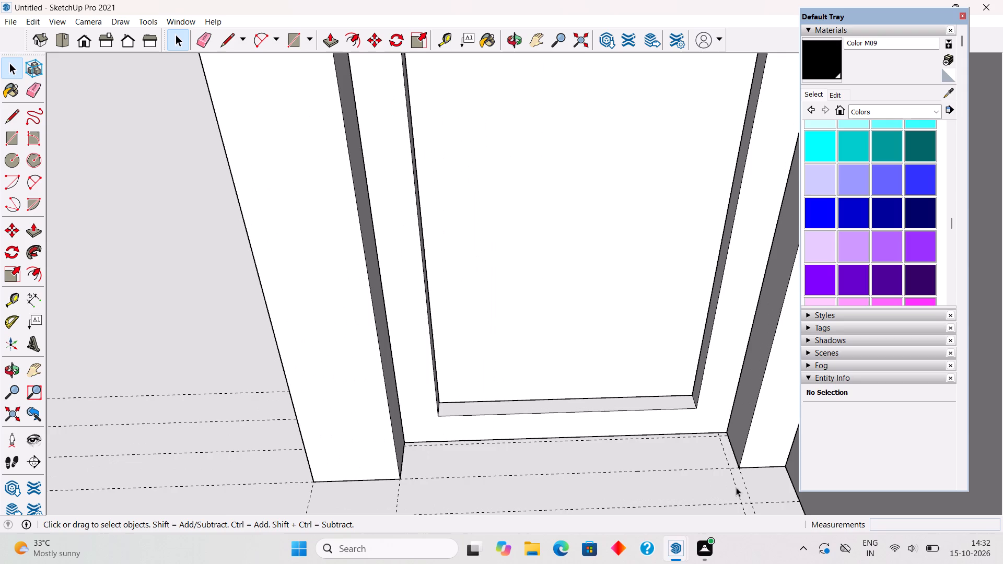
{"action": "scroll", "coordinate": [776, 500], "scroll_direction": "up", "scroll_amount": 3}
{"action": "scroll", "coordinate": [766, 477], "scroll_direction": "down", "scroll_amount": 3}
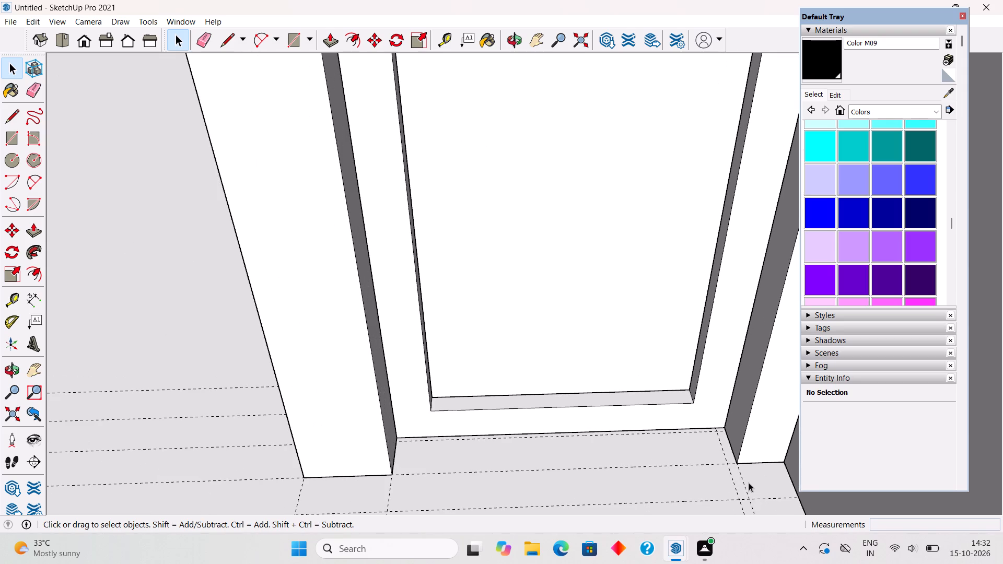
{"action": "key", "text": "r"}
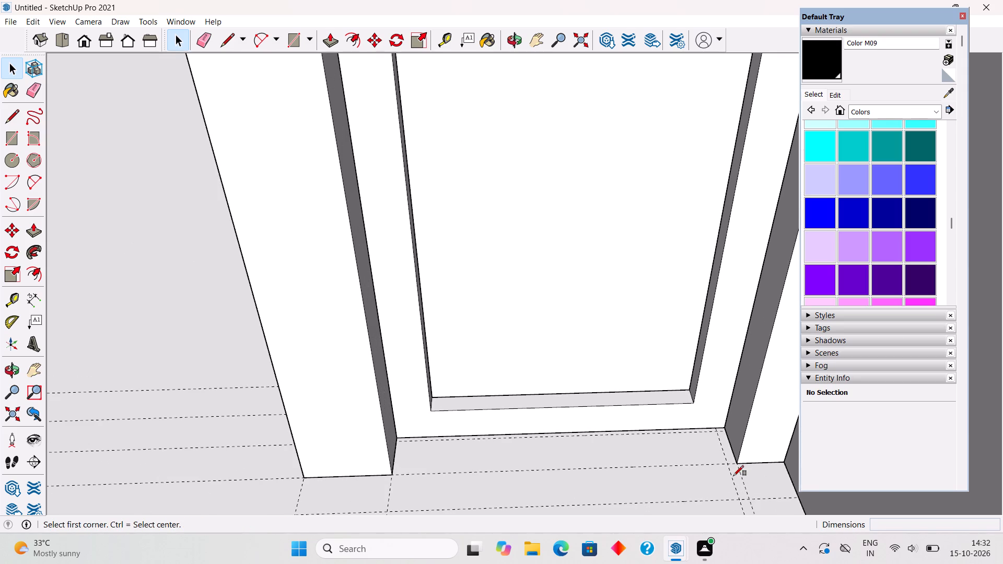
{"action": "key", "text": "space"}
{"action": "key", "text": "t"}
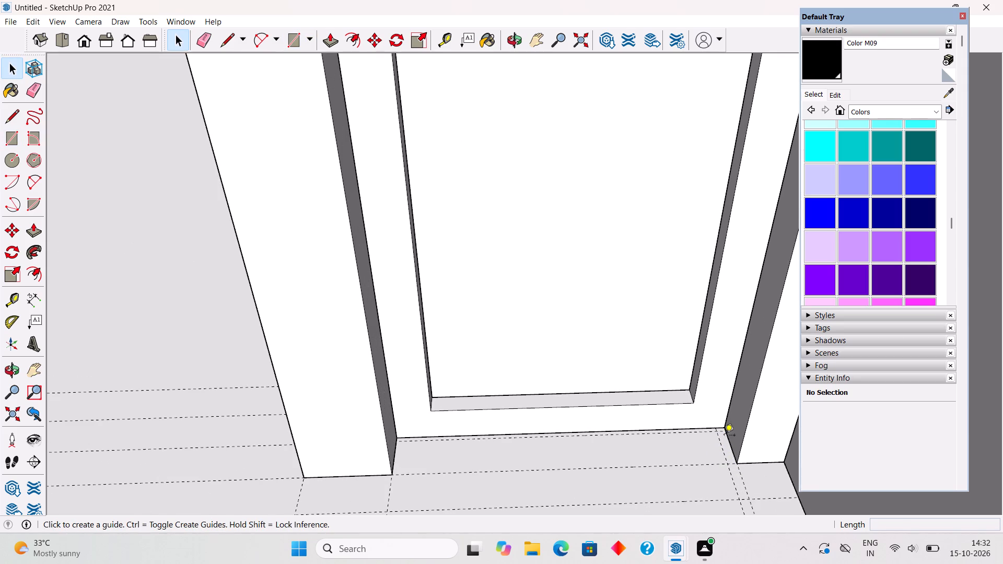
{"action": "left_click", "coordinate": [729, 443]}
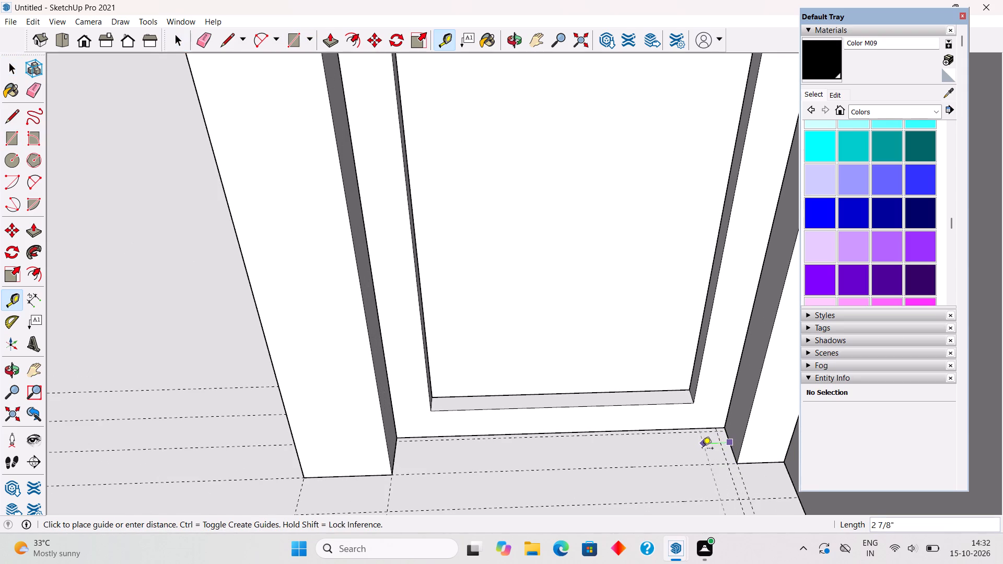
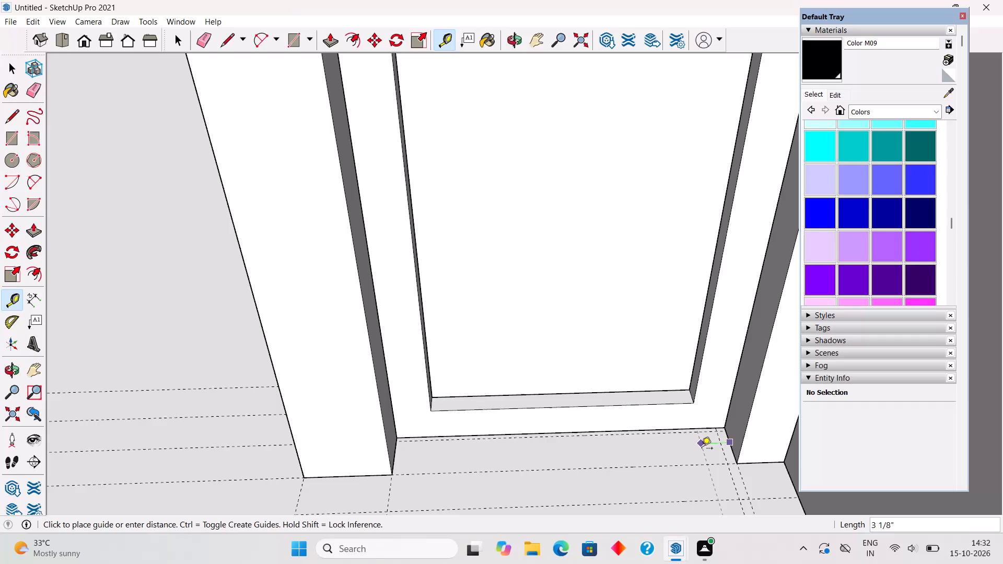
Place the guide on the floor at 3.5" from the bottom edge of the door opening's side face.
{"action": "type", "text": "3.5\""}
{"action": "key", "text": "Return"}
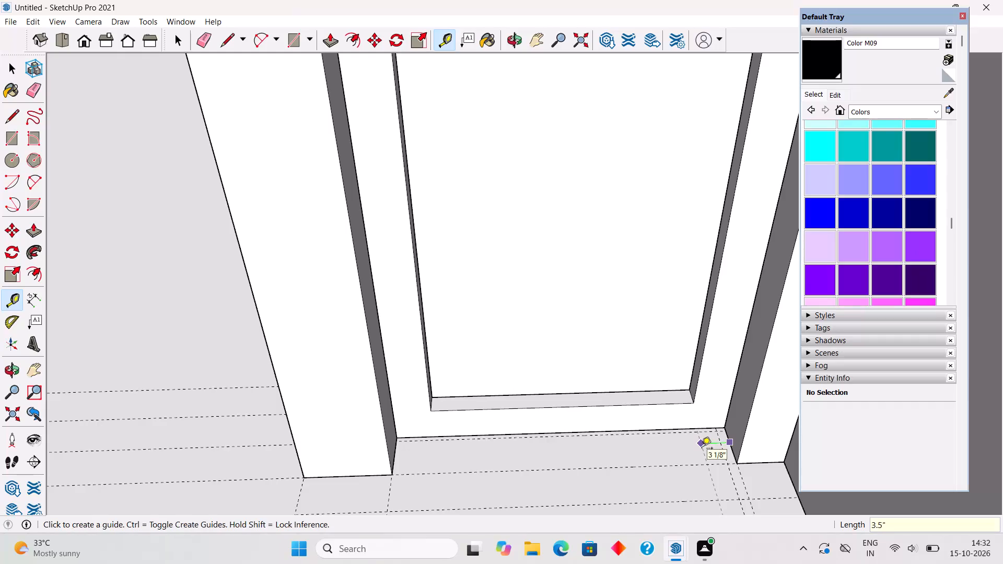
{"action": "key", "text": "space"}
Draw a 16' 9 1/2" by 3 1/2" rectangle on the floor from the new guide at the doorway to the far guide intersection.
{"action": "scroll", "coordinate": [697, 424], "scroll_direction": "up", "scroll_amount": 9}
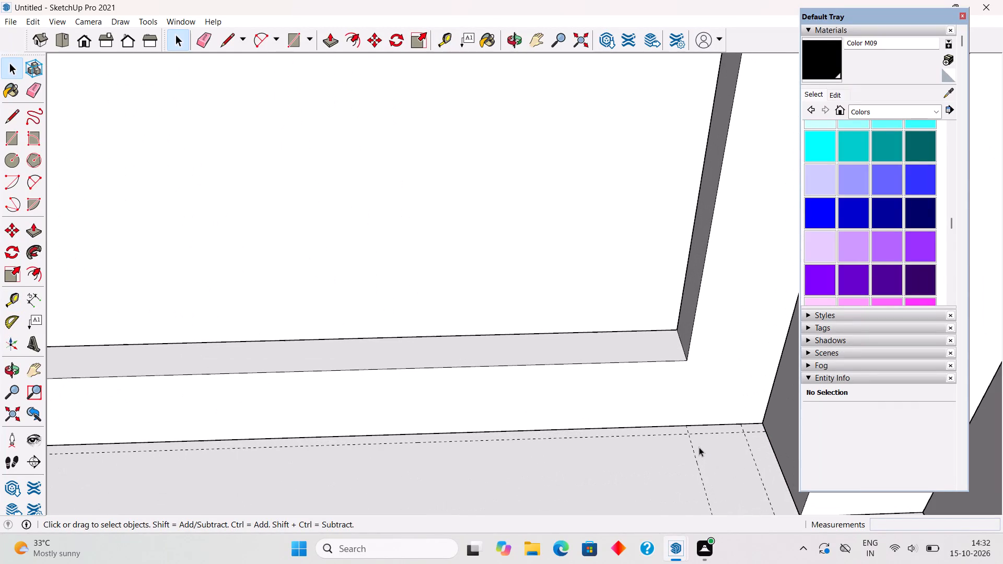
{"action": "scroll", "coordinate": [699, 447], "scroll_direction": "up", "scroll_amount": 5}
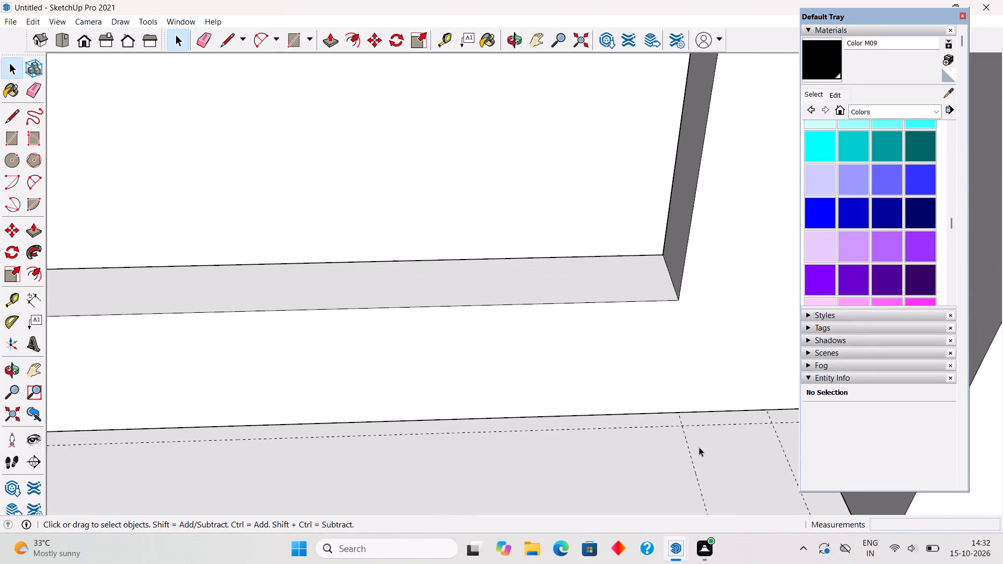
{"action": "key", "text": "r"}
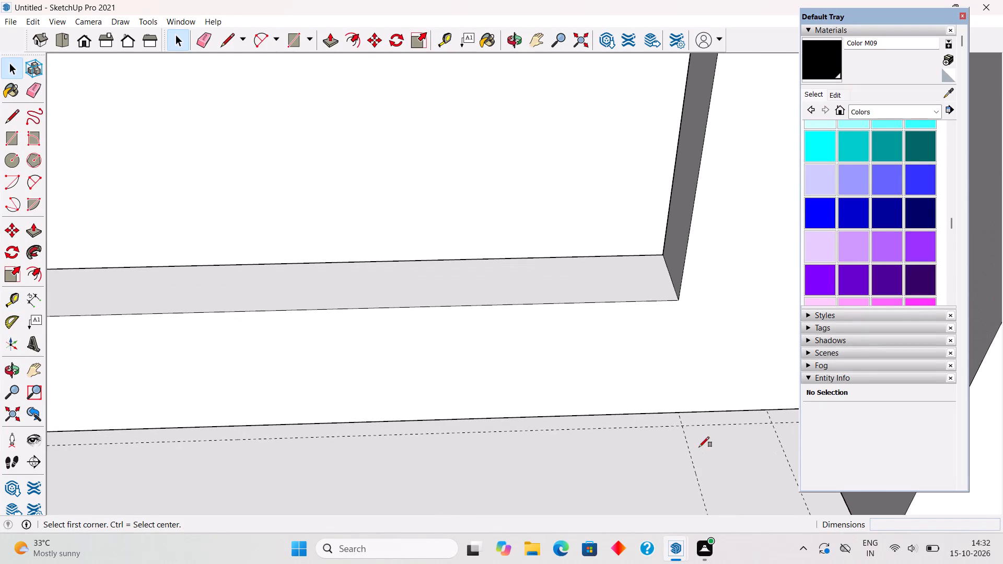
{"action": "left_click", "coordinate": [677, 413]}
{"action": "scroll", "coordinate": [705, 452], "scroll_direction": "down", "scroll_amount": 4}
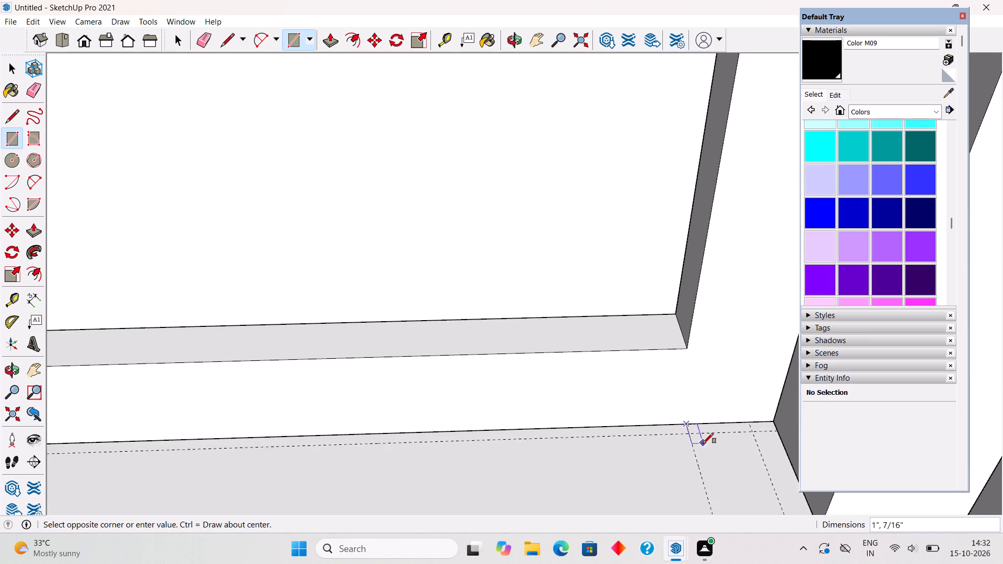
{"action": "scroll", "coordinate": [703, 443], "scroll_direction": "down", "scroll_amount": 20}
{"action": "scroll", "coordinate": [703, 443], "scroll_direction": "down", "scroll_amount": 14}
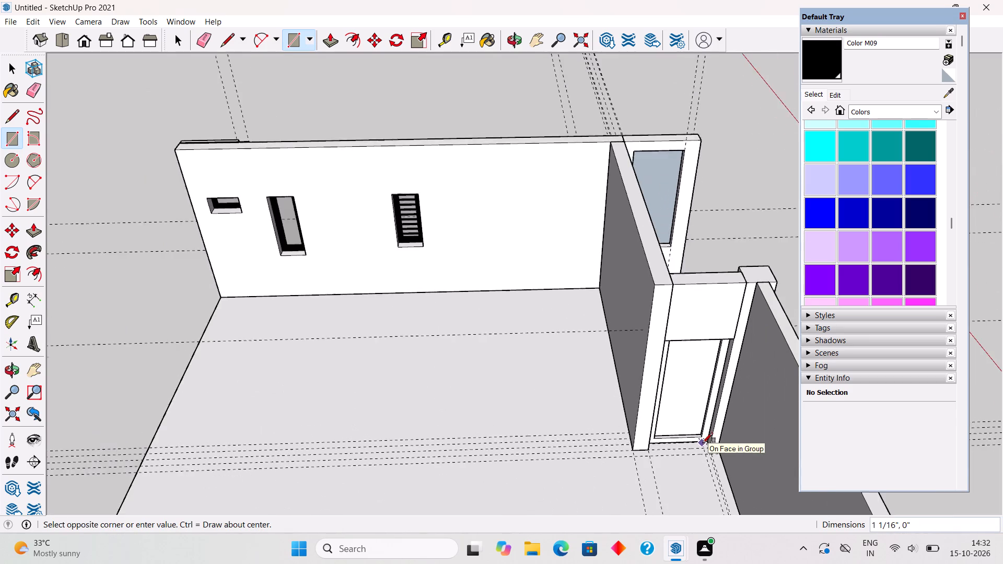
{"action": "scroll", "coordinate": [703, 443], "scroll_direction": "down", "scroll_amount": 15}
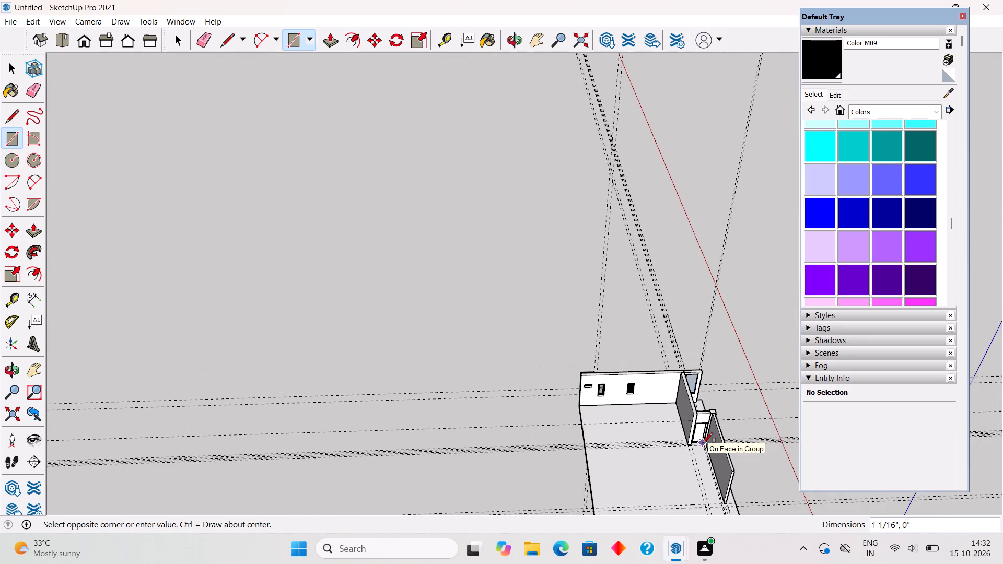
{"action": "scroll", "coordinate": [703, 443], "scroll_direction": "down", "scroll_amount": 1}
{"action": "scroll", "coordinate": [714, 506], "scroll_direction": "up", "scroll_amount": 14}
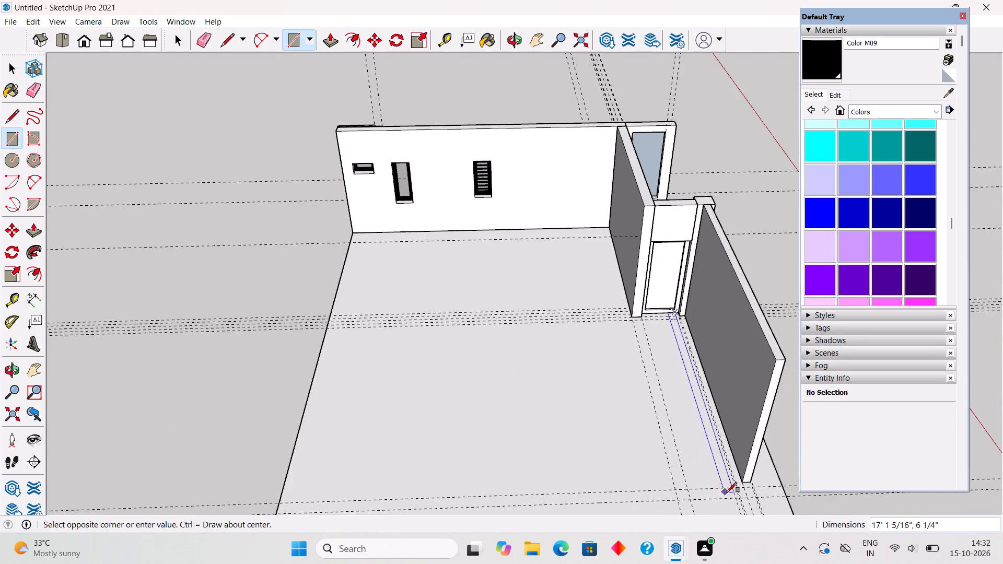
{"action": "scroll", "coordinate": [727, 492], "scroll_direction": "up", "scroll_amount": 13}
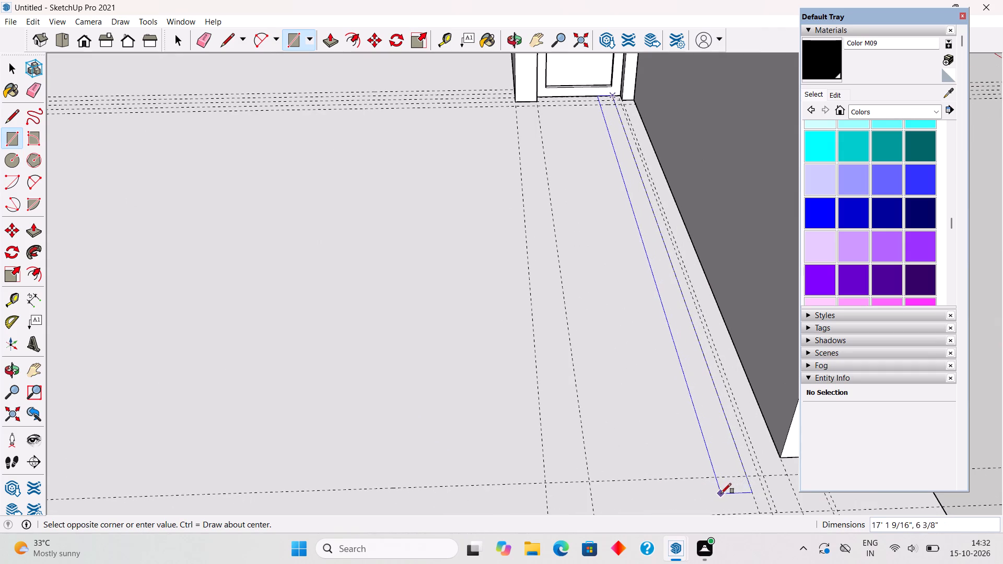
{"action": "scroll", "coordinate": [773, 489], "scroll_direction": "up", "scroll_amount": 1}
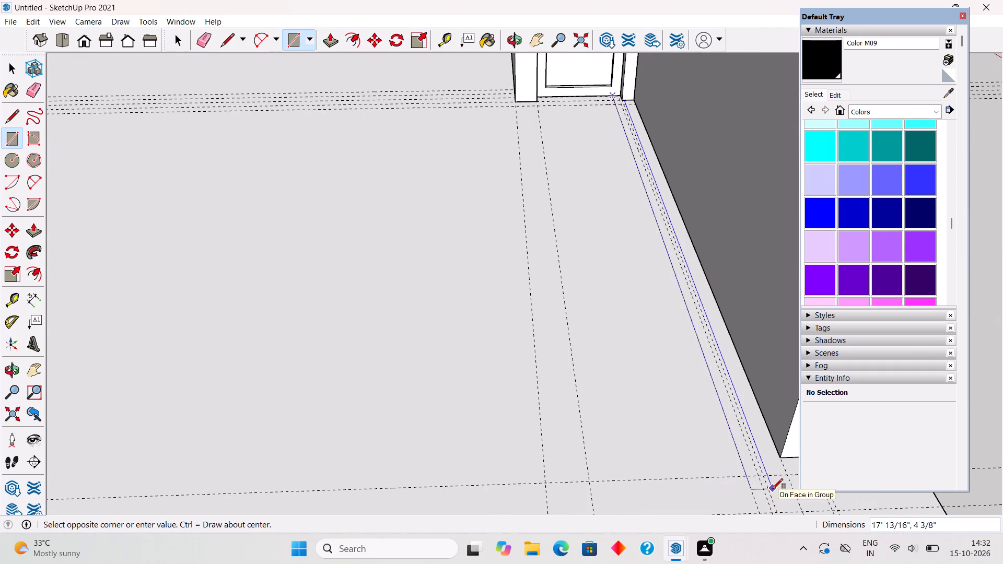
{"action": "scroll", "coordinate": [773, 489], "scroll_direction": "up", "scroll_amount": 2}
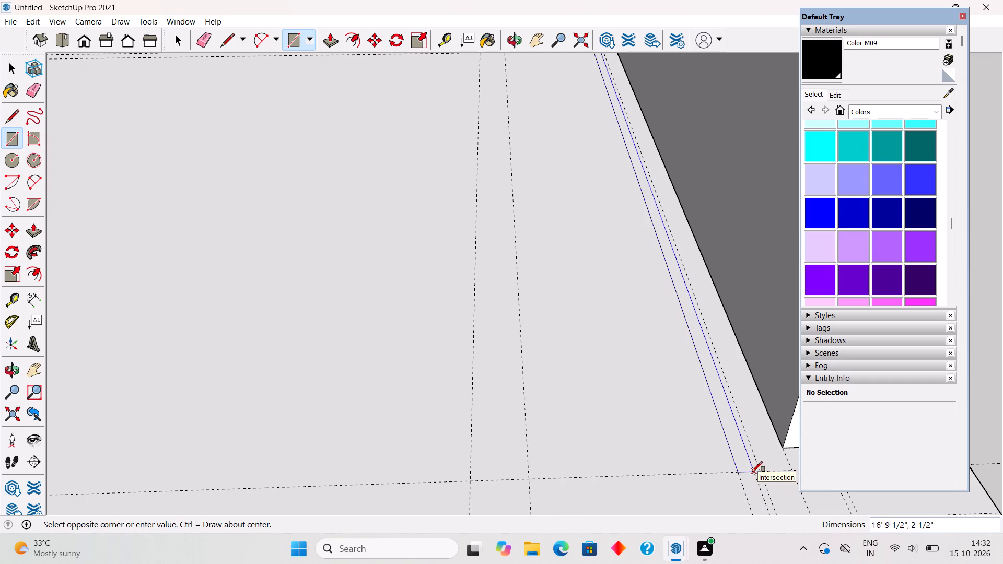
{"action": "scroll", "coordinate": [752, 472], "scroll_direction": "down", "scroll_amount": 5}
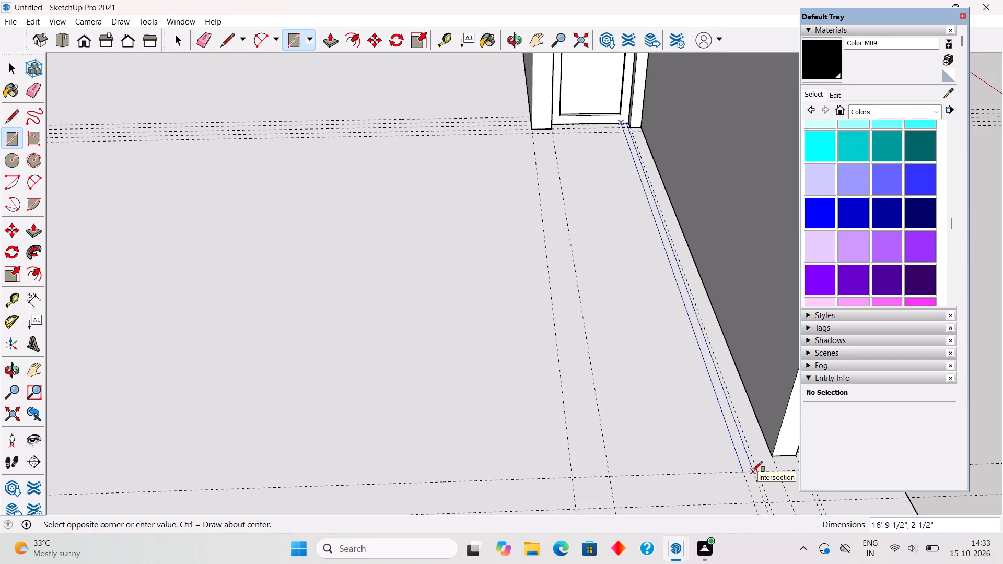
{"action": "scroll", "coordinate": [752, 472], "scroll_direction": "up", "scroll_amount": 4}
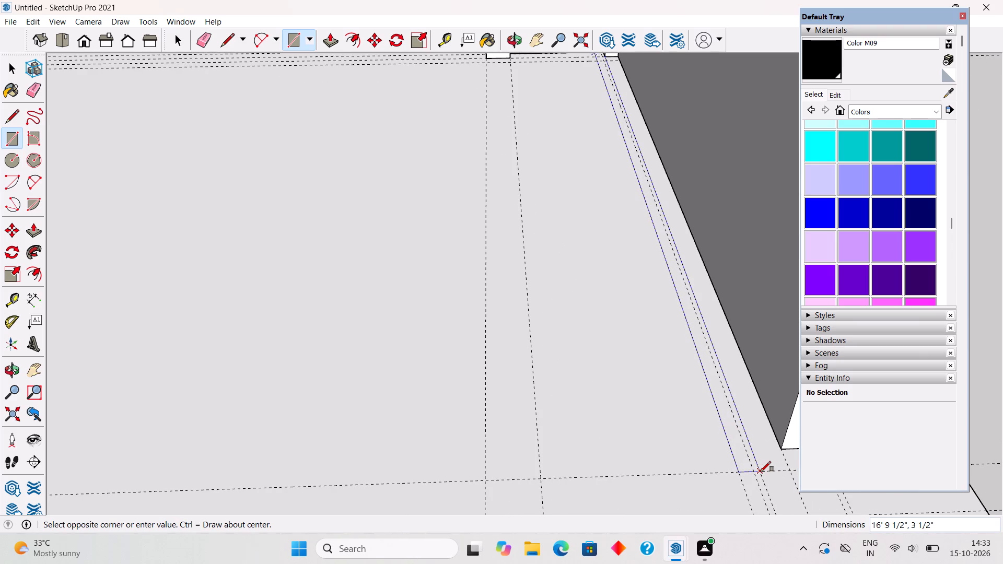
{"action": "left_click", "coordinate": [761, 472]}
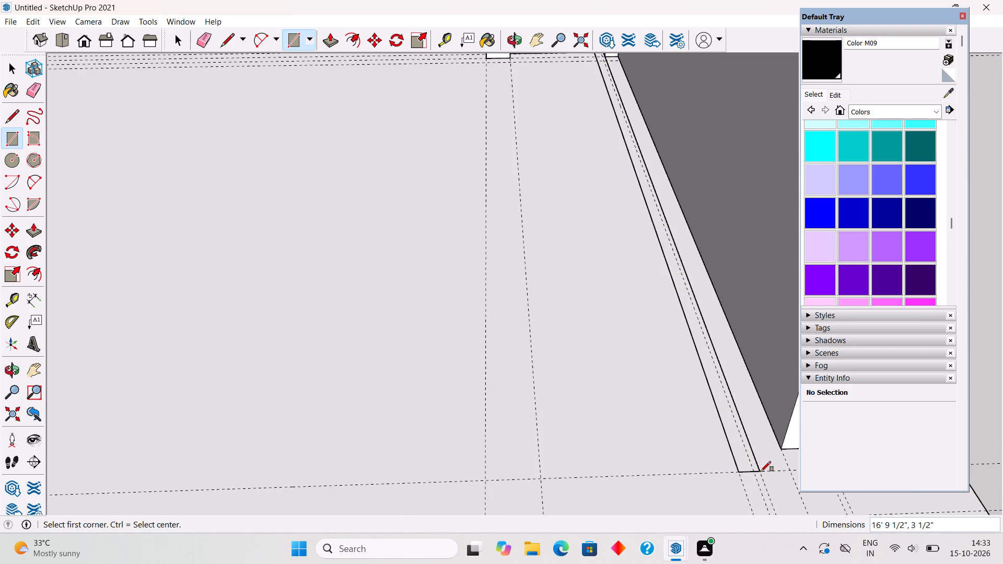
{"action": "key", "text": "space"}
Push/Pull the long floor strip up to the top of the wall beside it, making a wall 10' high.
{"action": "scroll", "coordinate": [761, 472], "scroll_direction": "down", "scroll_amount": 9}
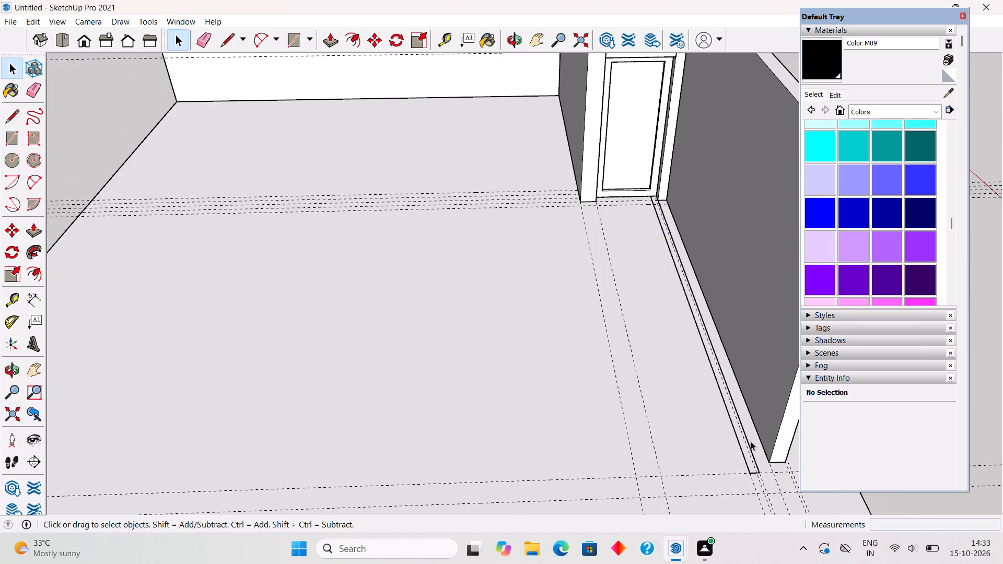
{"action": "middle_click_drag", "start_coordinate": [751, 441], "coordinate": [747, 494]}
{"action": "left_click", "coordinate": [729, 503]}
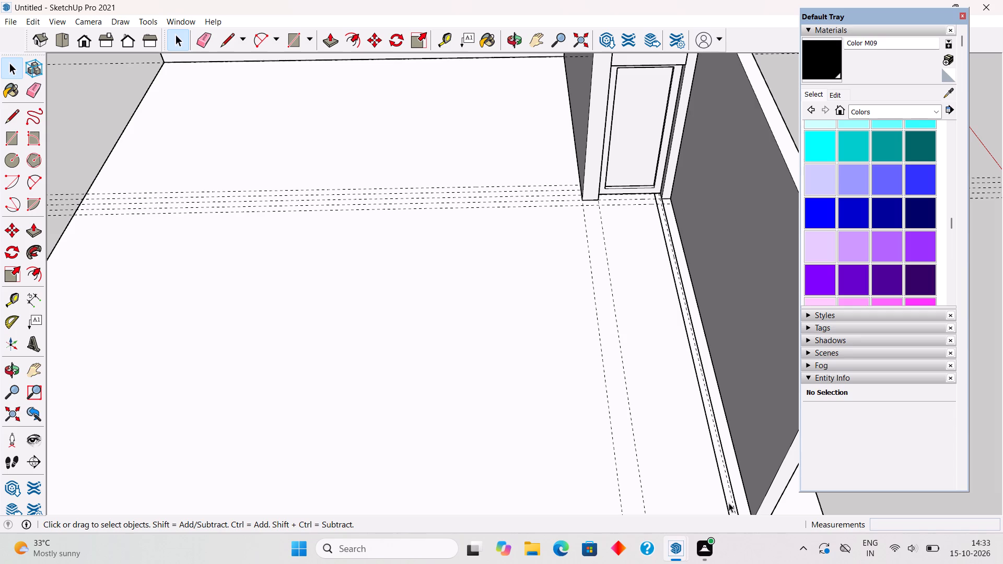
{"action": "key", "text": "p"}
{"action": "left_click", "coordinate": [729, 503]}
{"action": "scroll", "coordinate": [730, 450], "scroll_direction": "down", "scroll_amount": 10}
{"action": "left_click_drag", "start_coordinate": [730, 450], "coordinate": [752, 433]}
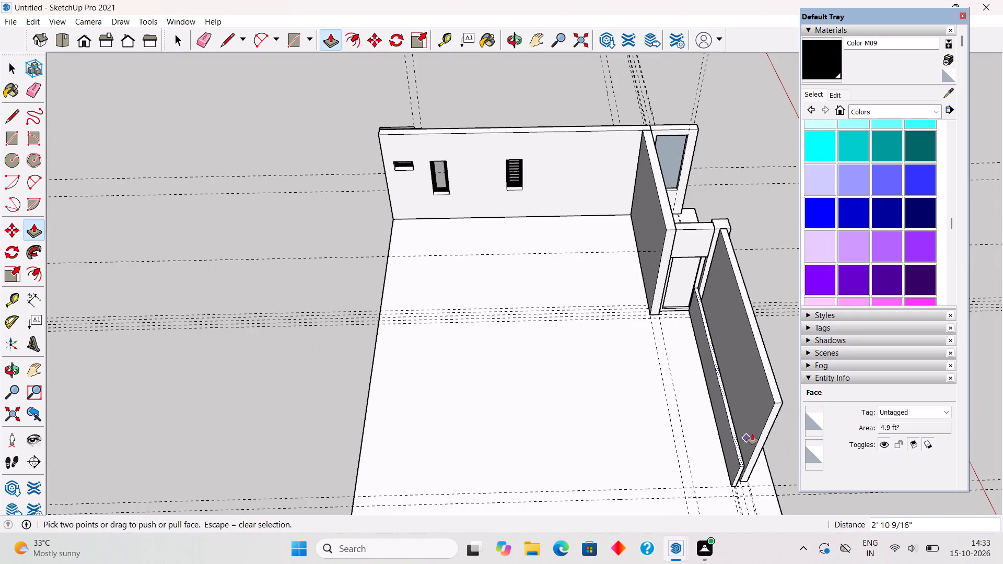
{"action": "left_click_drag", "start_coordinate": [752, 433], "coordinate": [746, 438]}
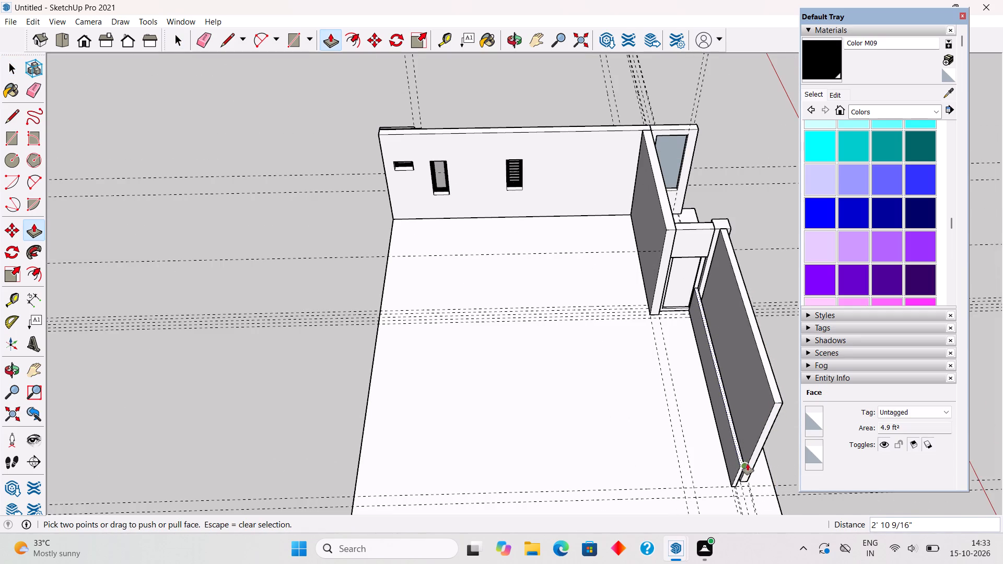
{"action": "scroll", "coordinate": [720, 461], "scroll_direction": "up", "scroll_amount": 4}
{"action": "key", "text": "space"}
{"action": "left_click", "coordinate": [752, 453]}
{"action": "key", "text": "p"}
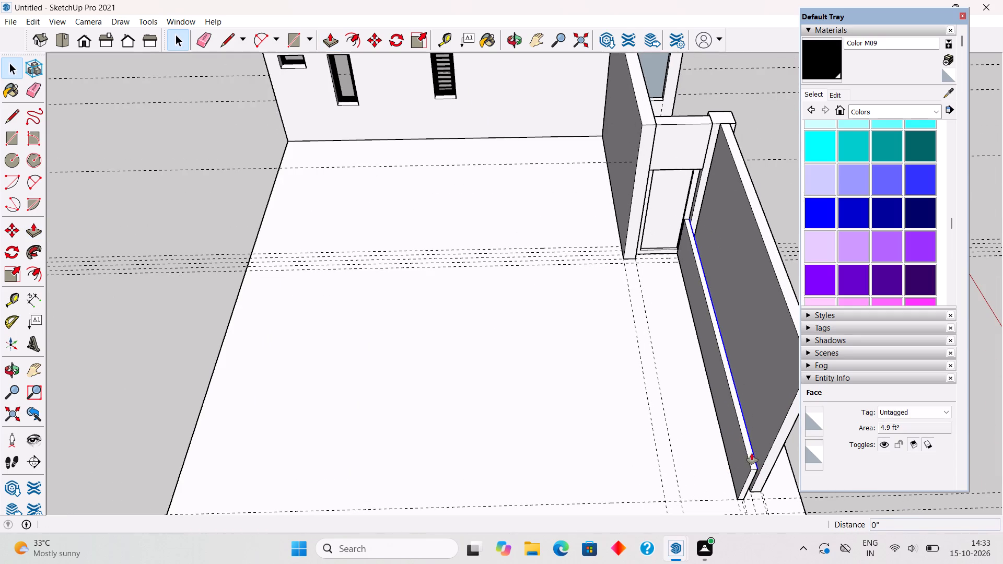
{"action": "left_click", "coordinate": [749, 455]}
{"action": "scroll", "coordinate": [752, 404], "scroll_direction": "down", "scroll_amount": 5}
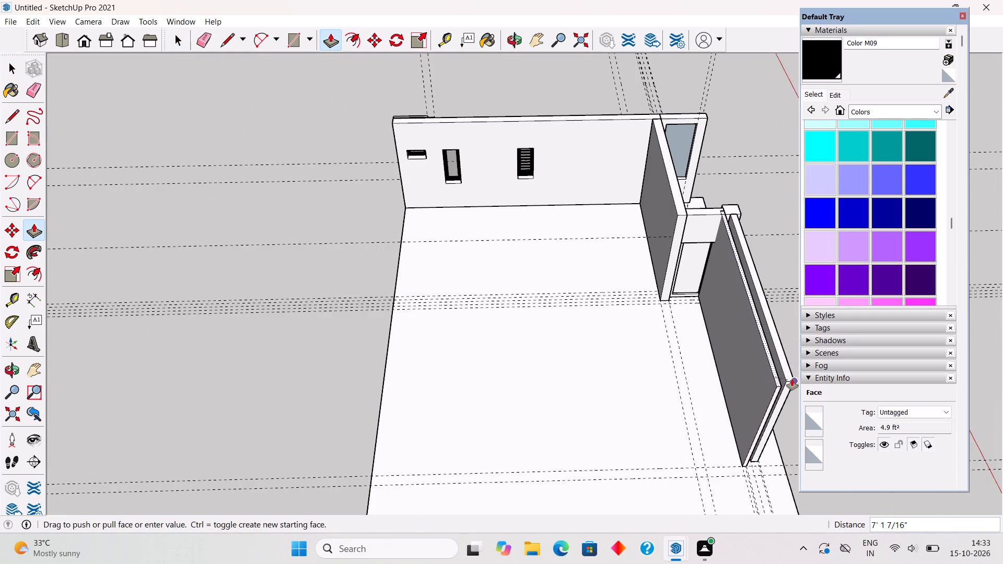
{"action": "left_click", "coordinate": [792, 379]}
{"action": "key", "text": "space"}
Delete the old long wall group standing on the outer side of the new wall.
{"action": "middle_click_drag", "start_coordinate": [719, 418], "coordinate": [579, 420]}
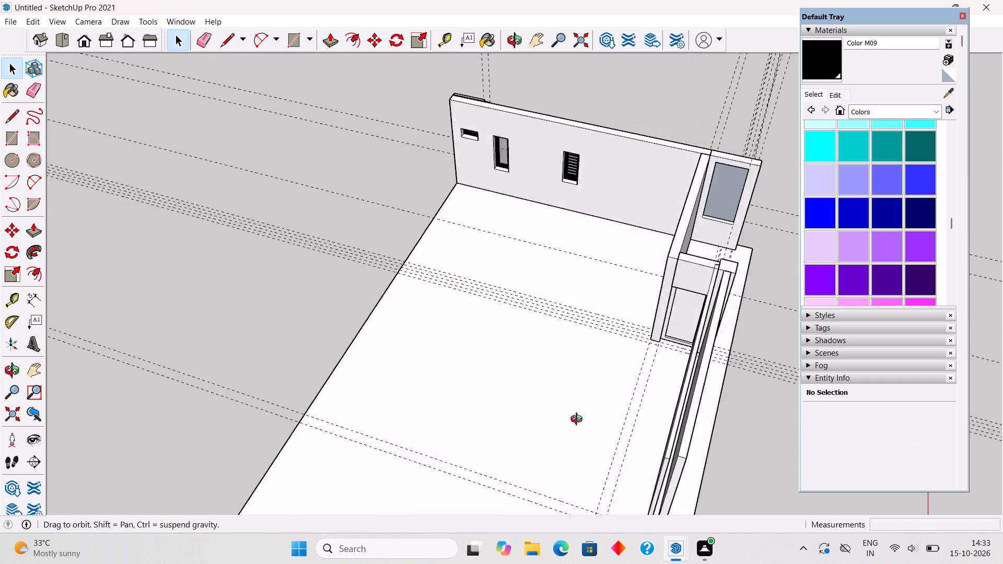
{"action": "middle_click_drag", "start_coordinate": [579, 420], "coordinate": [428, 319]}
{"action": "left_click", "coordinate": [457, 352]}
{"action": "key", "text": "Delete"}
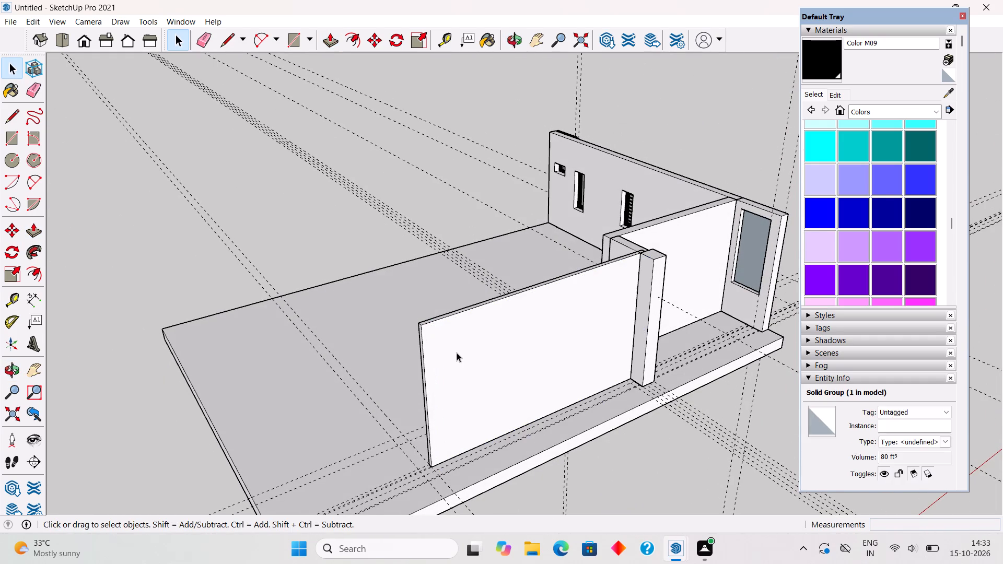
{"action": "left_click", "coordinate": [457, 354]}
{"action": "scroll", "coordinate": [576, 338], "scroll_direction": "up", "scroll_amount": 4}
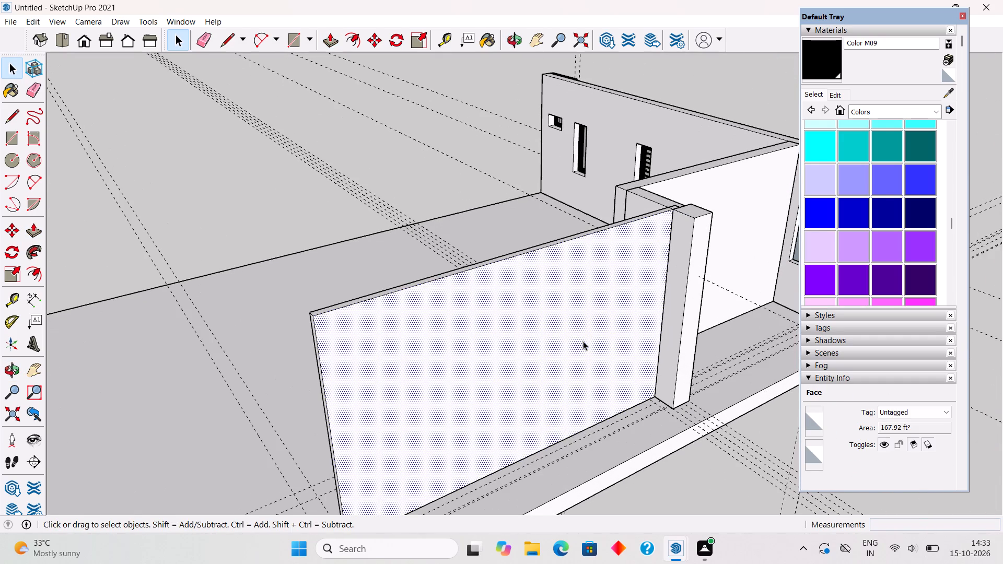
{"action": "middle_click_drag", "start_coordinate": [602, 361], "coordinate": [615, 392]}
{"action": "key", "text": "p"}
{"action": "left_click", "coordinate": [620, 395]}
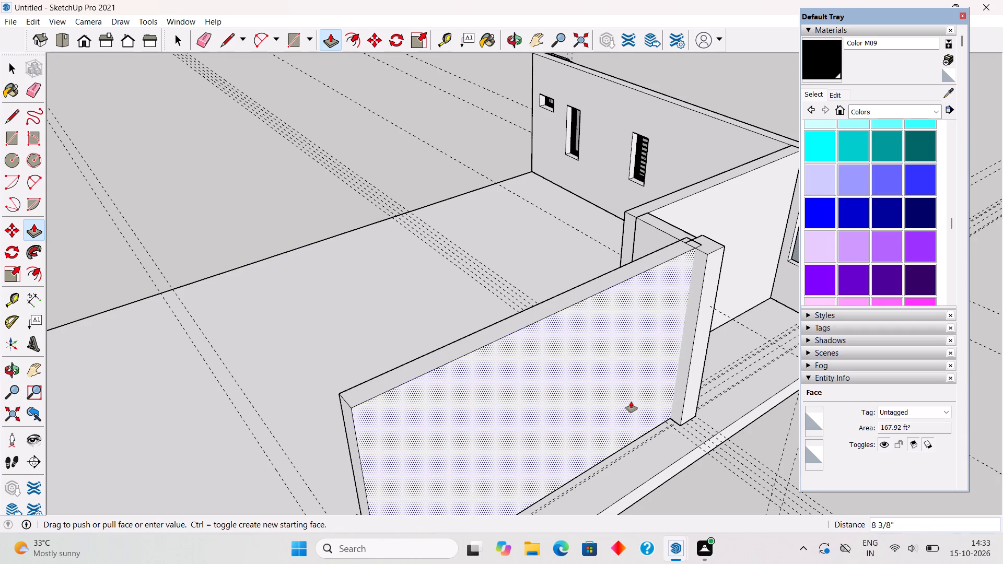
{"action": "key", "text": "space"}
Draw a 10' vertical line down the new wall's outer face, along its junction with the end post.
{"action": "scroll", "coordinate": [687, 291], "scroll_direction": "up", "scroll_amount": 11}
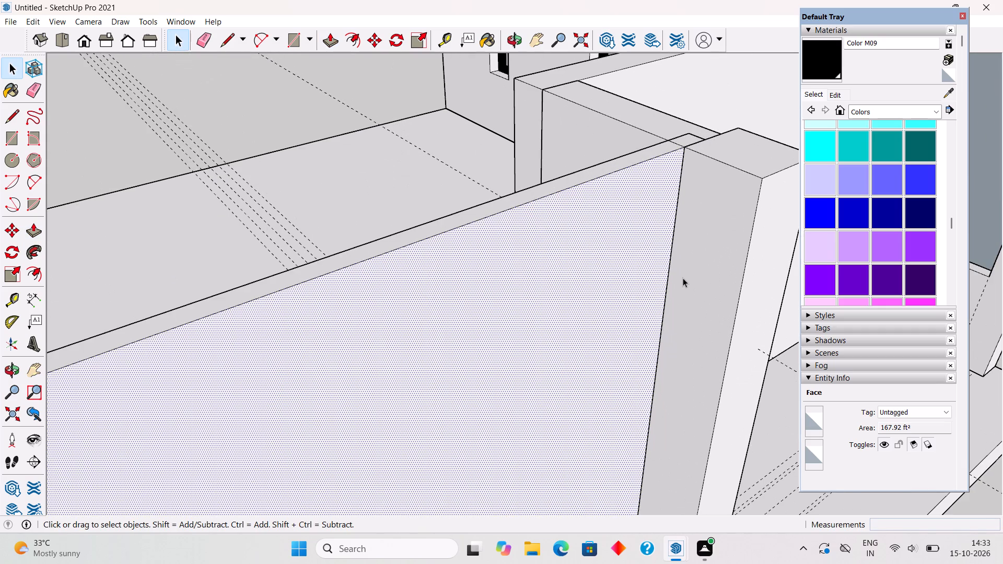
{"action": "type", "text": "il"}
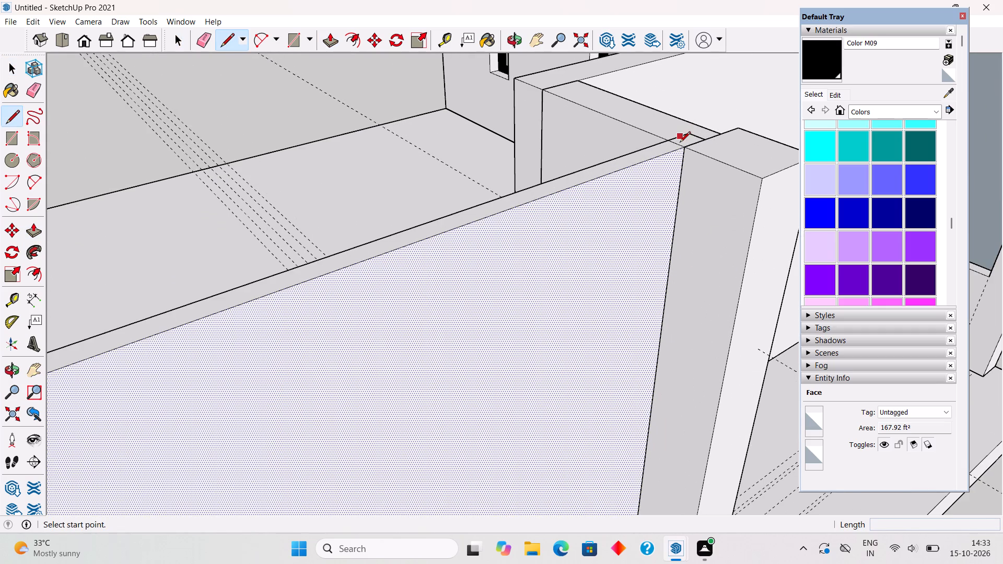
{"action": "left_click", "coordinate": [681, 147]}
{"action": "scroll", "coordinate": [642, 316], "scroll_direction": "down", "scroll_amount": 9}
{"action": "scroll", "coordinate": [637, 468], "scroll_direction": "up", "scroll_amount": 4}
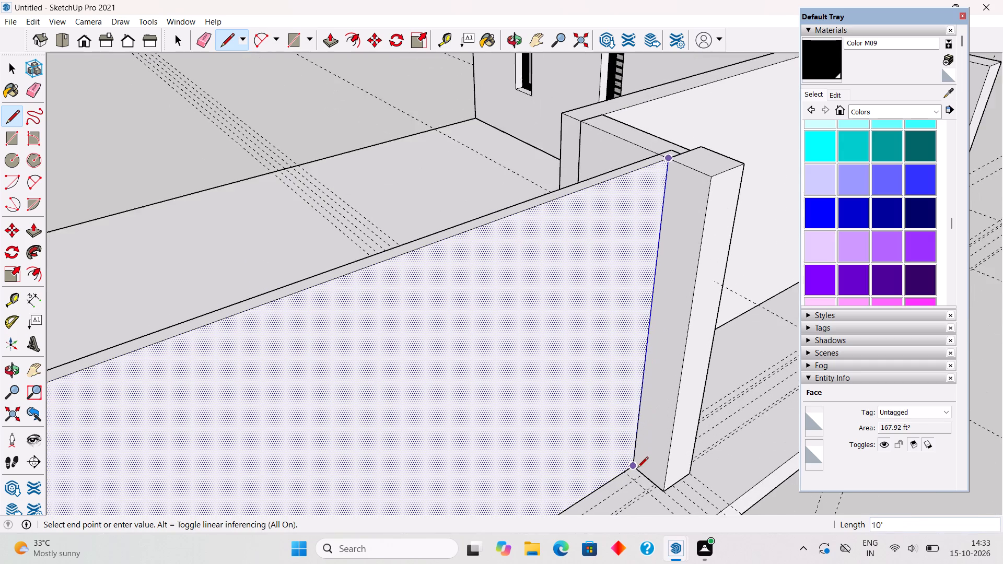
{"action": "left_click", "coordinate": [637, 468]}
{"action": "key", "text": "space"}
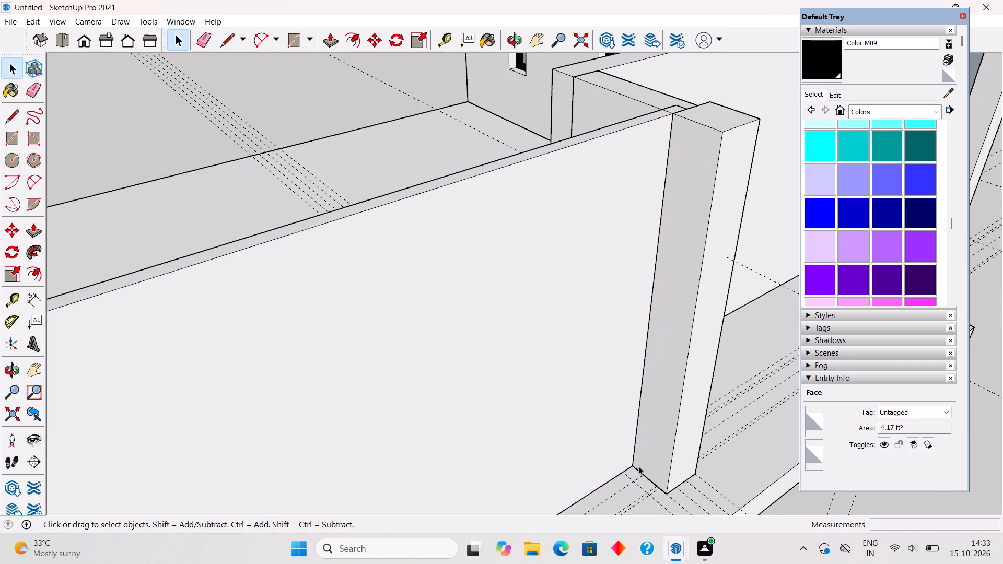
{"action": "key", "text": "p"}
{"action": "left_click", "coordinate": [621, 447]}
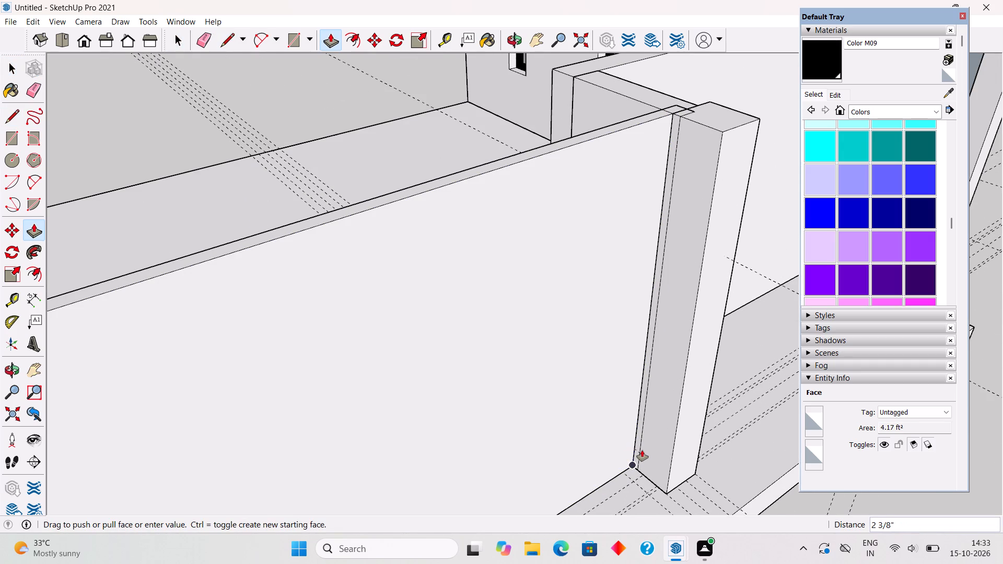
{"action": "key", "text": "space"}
Push/Pull the large outer face of the new wall outward by about 4 7/8" to thicken the wall.
{"action": "left_click", "coordinate": [602, 443]}
{"action": "key", "text": "p"}
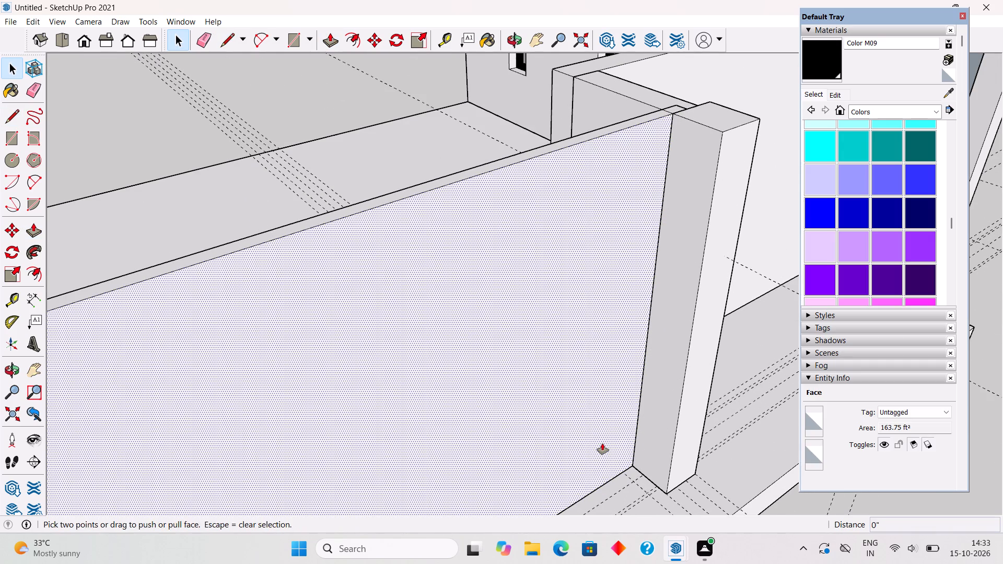
{"action": "left_click", "coordinate": [602, 443]}
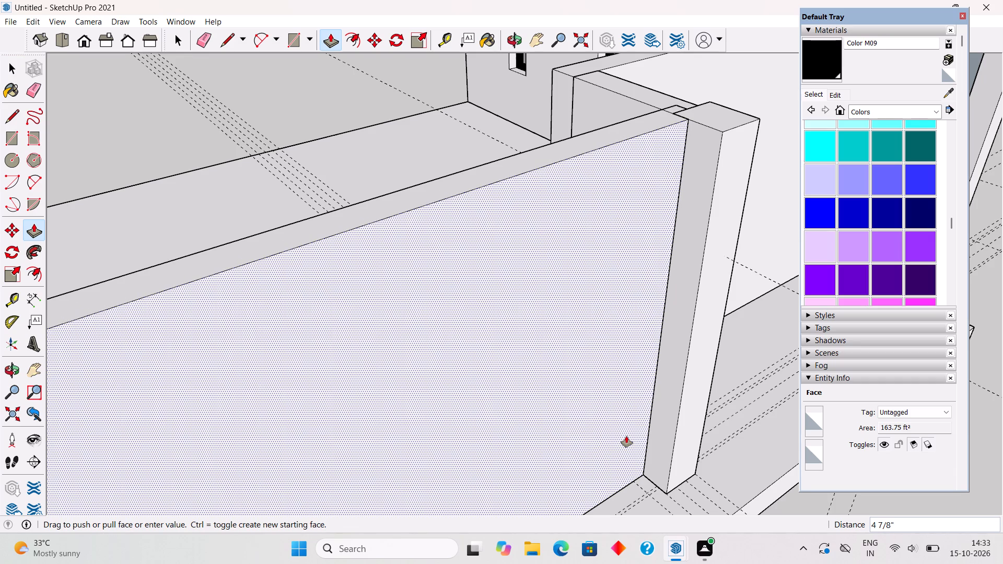
{"action": "left_click", "coordinate": [626, 436]}
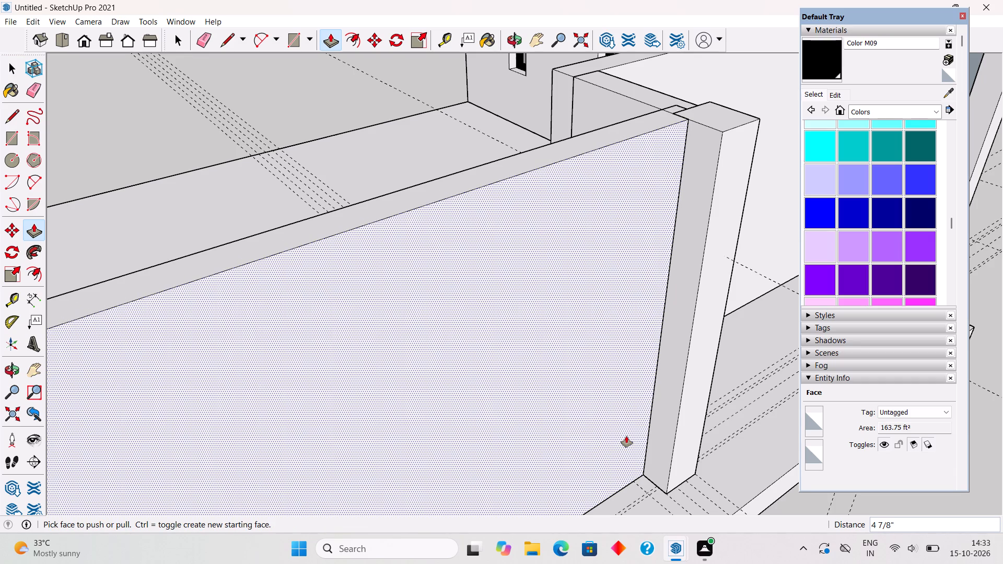
{"action": "key", "text": "space"}
{"action": "scroll", "coordinate": [626, 436], "scroll_direction": "down", "scroll_amount": 6}
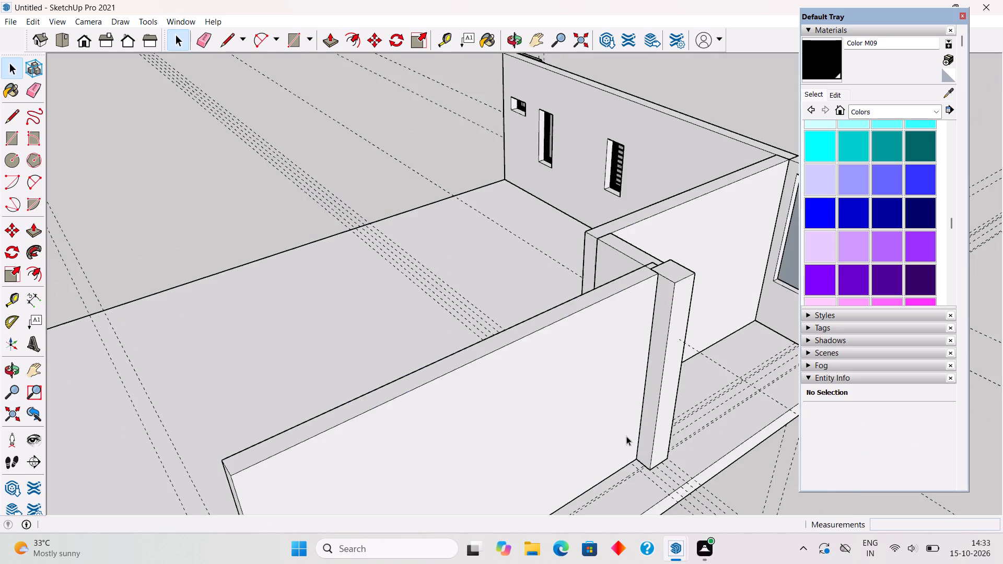
{"action": "scroll", "coordinate": [626, 436], "scroll_direction": "down", "scroll_amount": 10}
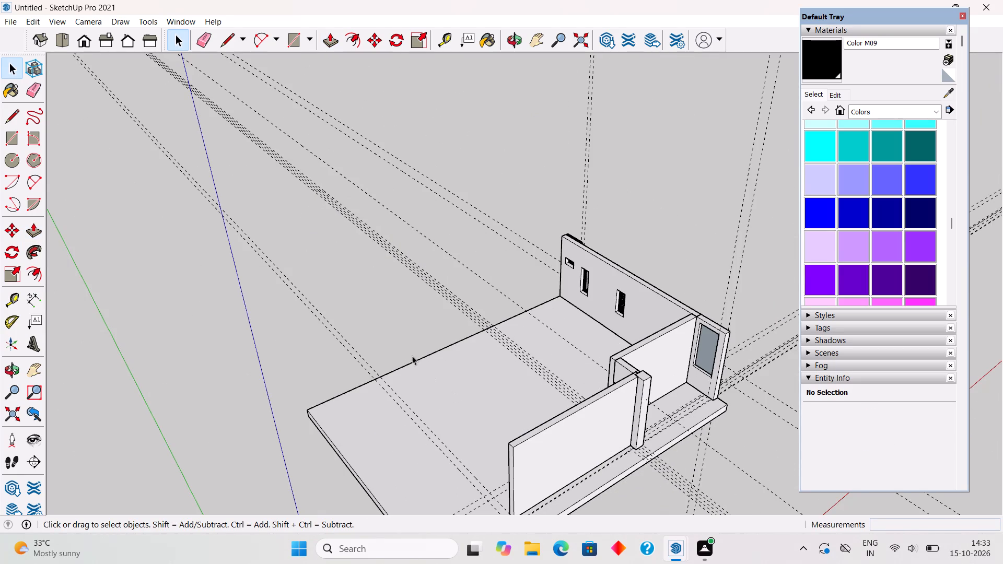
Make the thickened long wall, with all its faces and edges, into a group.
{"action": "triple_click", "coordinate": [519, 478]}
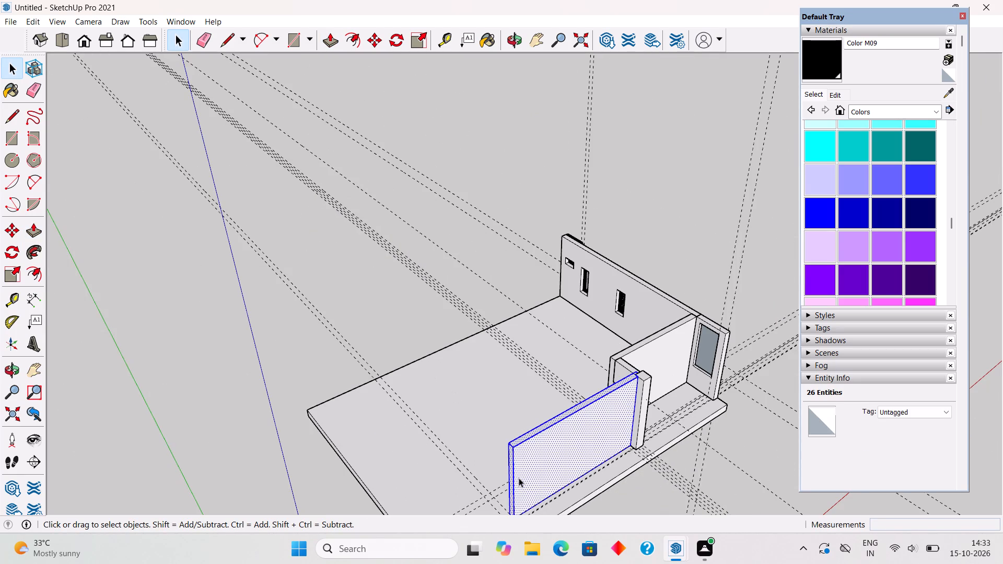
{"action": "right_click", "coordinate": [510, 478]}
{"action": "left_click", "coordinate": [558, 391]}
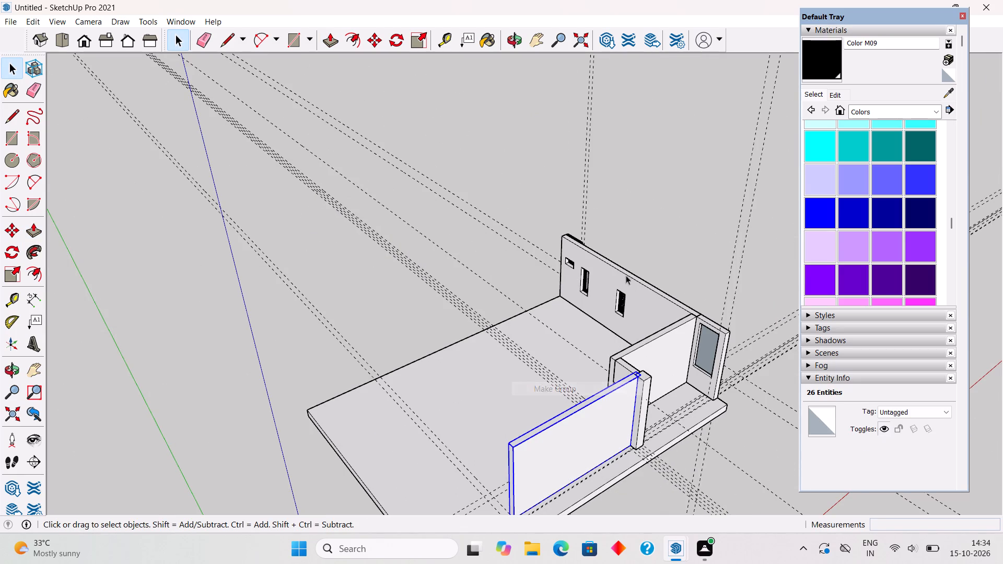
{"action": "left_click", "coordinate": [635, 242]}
Delete the long wall group and the end post standing against the door frame.
{"action": "middle_click_drag", "start_coordinate": [594, 444], "coordinate": [415, 337]}
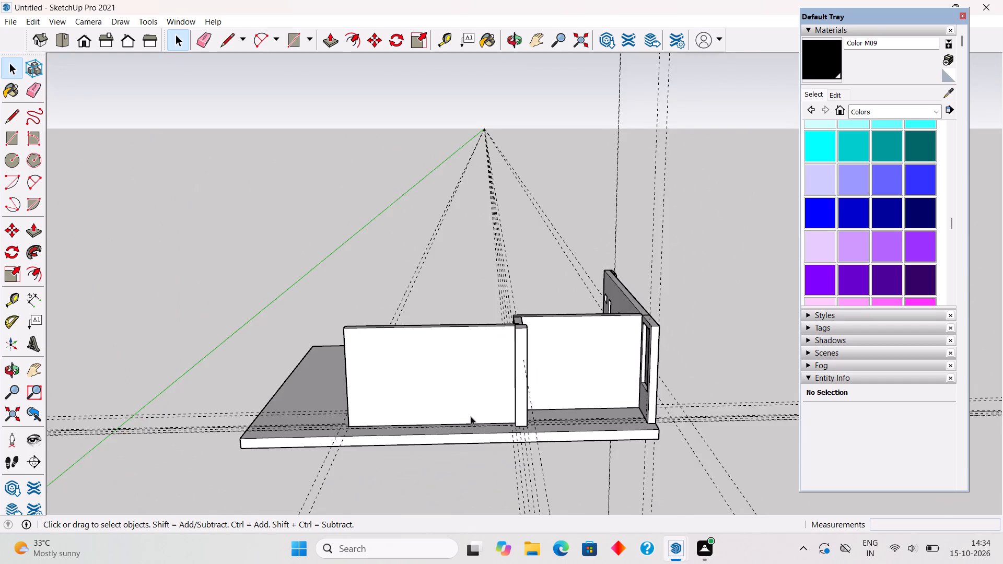
{"action": "scroll", "coordinate": [471, 416], "scroll_direction": "up", "scroll_amount": 6}
{"action": "middle_click_drag", "start_coordinate": [495, 392], "coordinate": [512, 373]}
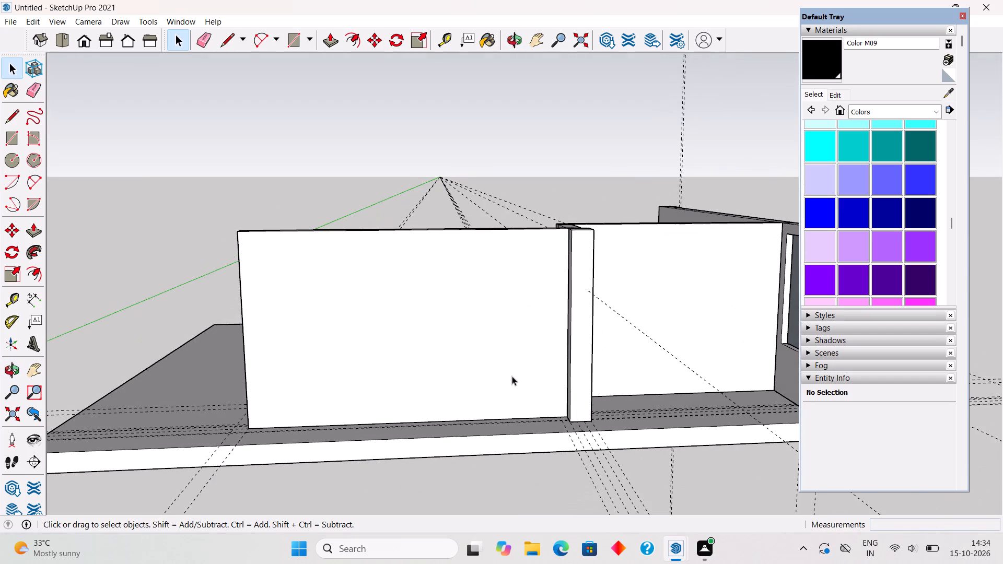
{"action": "left_click", "coordinate": [512, 376]}
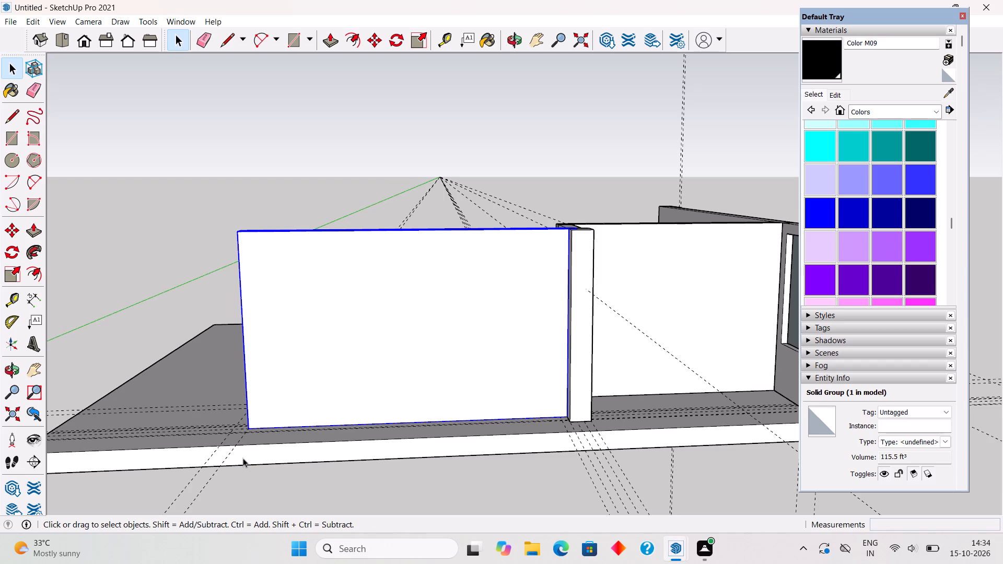
{"action": "scroll", "coordinate": [243, 458], "scroll_direction": "up", "scroll_amount": 1}
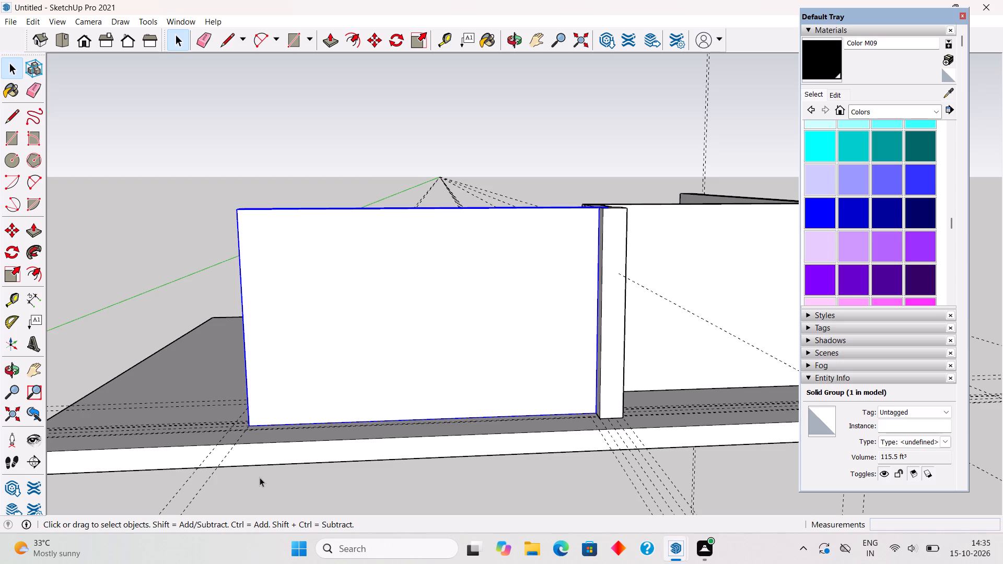
{"action": "middle_click_drag", "start_coordinate": [376, 416], "coordinate": [130, 415]}
{"action": "scroll", "coordinate": [130, 415], "scroll_direction": "down", "scroll_amount": 5}
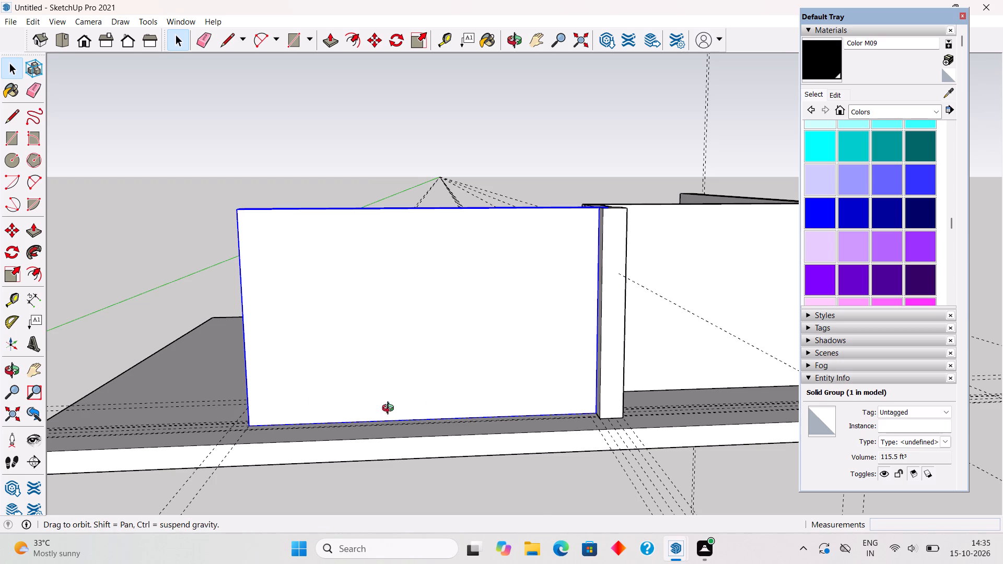
{"action": "middle_click_drag", "start_coordinate": [488, 424], "coordinate": [319, 504]}
{"action": "scroll", "coordinate": [440, 403], "scroll_direction": "up", "scroll_amount": 5}
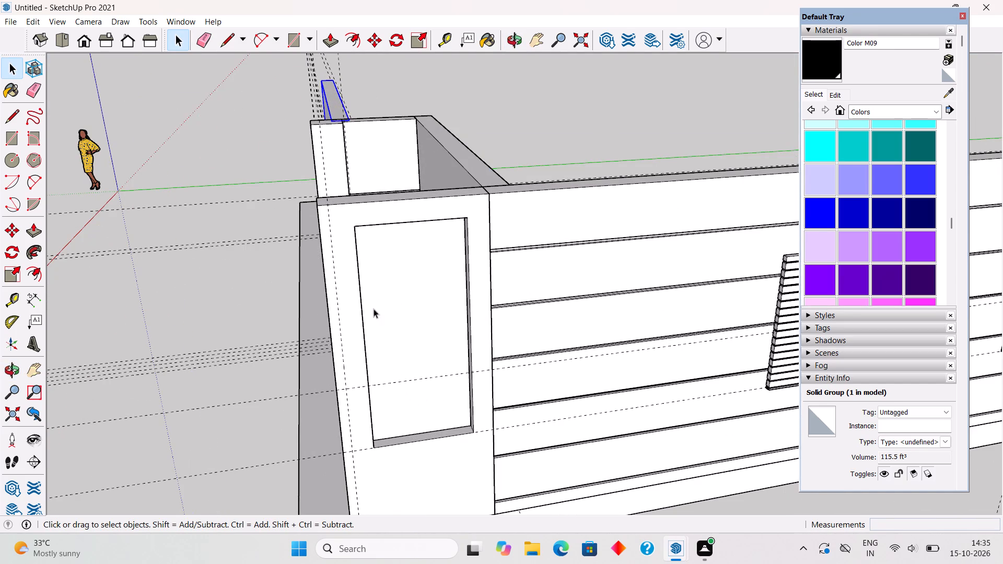
{"action": "middle_click_drag", "start_coordinate": [336, 248], "coordinate": [584, 358]}
{"action": "scroll", "coordinate": [584, 358], "scroll_direction": "down", "scroll_amount": 4}
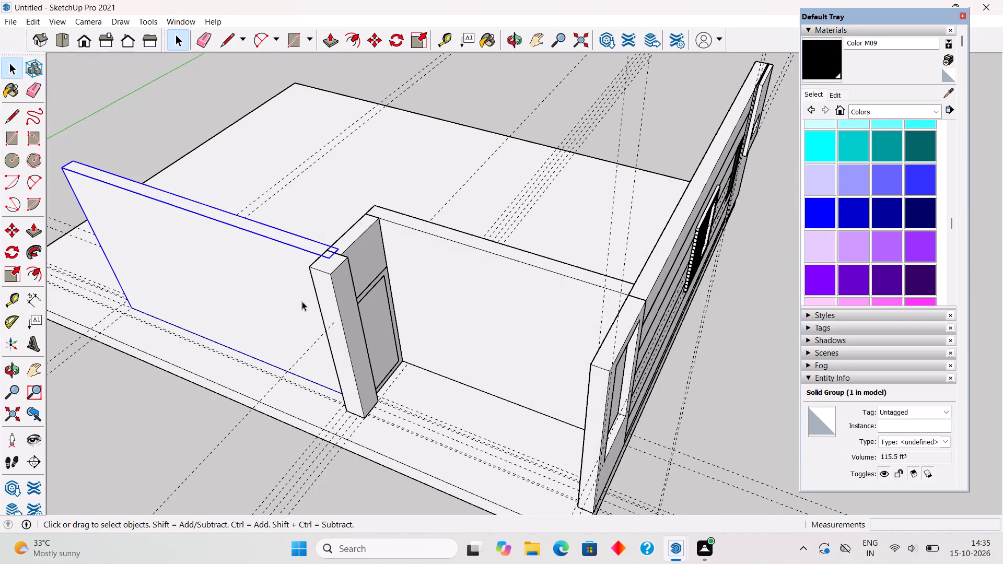
{"action": "key", "text": "Delete"}
{"action": "left_click", "coordinate": [345, 293]}
{"action": "key", "text": "Delete"}
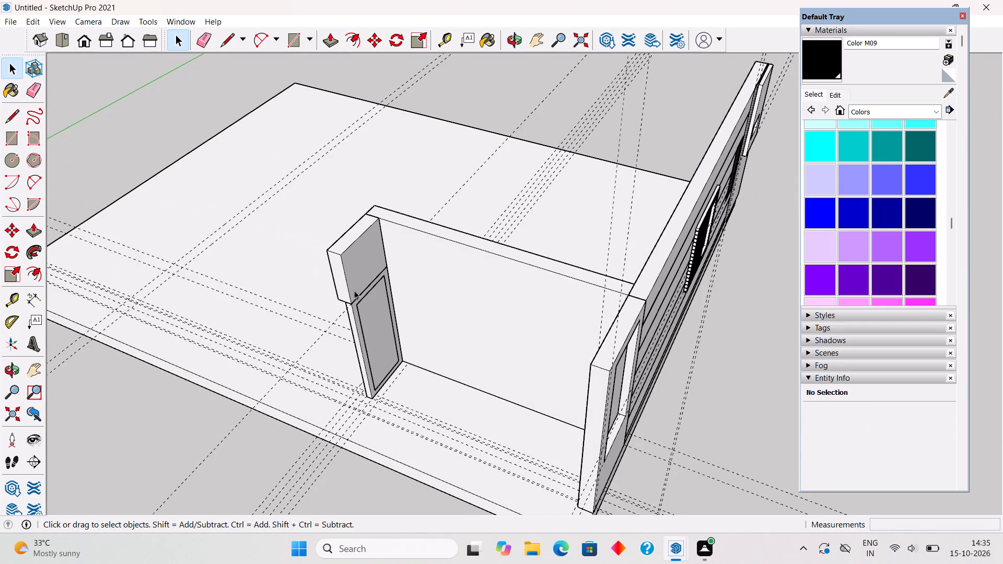
Delete all the construction guides in the model.
{"action": "scroll", "coordinate": [353, 301], "scroll_direction": "up", "scroll_amount": 2}
{"action": "middle_click_drag", "start_coordinate": [347, 290], "coordinate": [288, 238]}
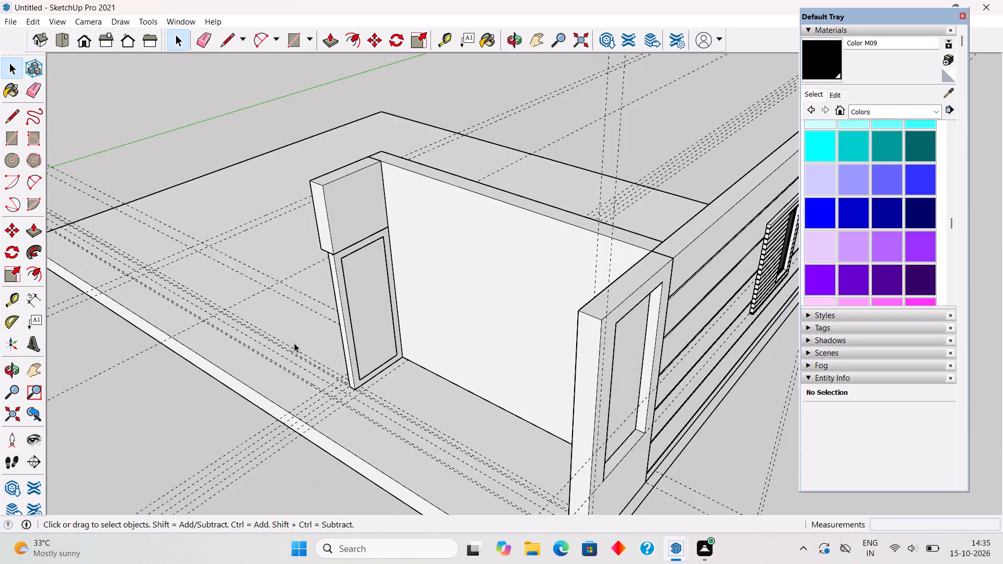
{"action": "scroll", "coordinate": [294, 343], "scroll_direction": "down", "scroll_amount": 9}
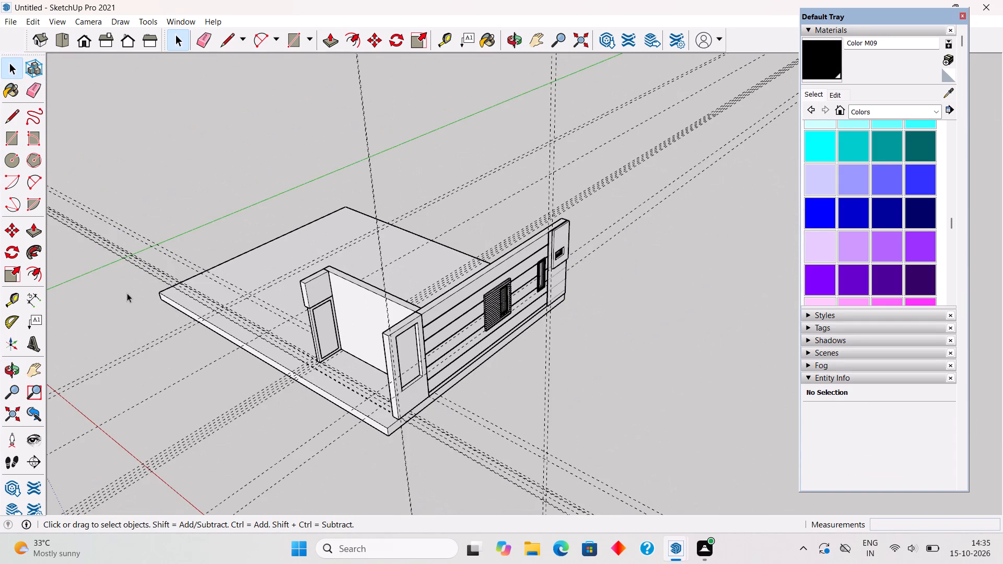
{"action": "left_click_drag", "start_coordinate": [127, 293], "coordinate": [179, 201]}
{"action": "left_click_drag", "start_coordinate": [122, 279], "coordinate": [147, 181]}
{"action": "left_click_drag", "start_coordinate": [157, 221], "coordinate": [114, 271]}
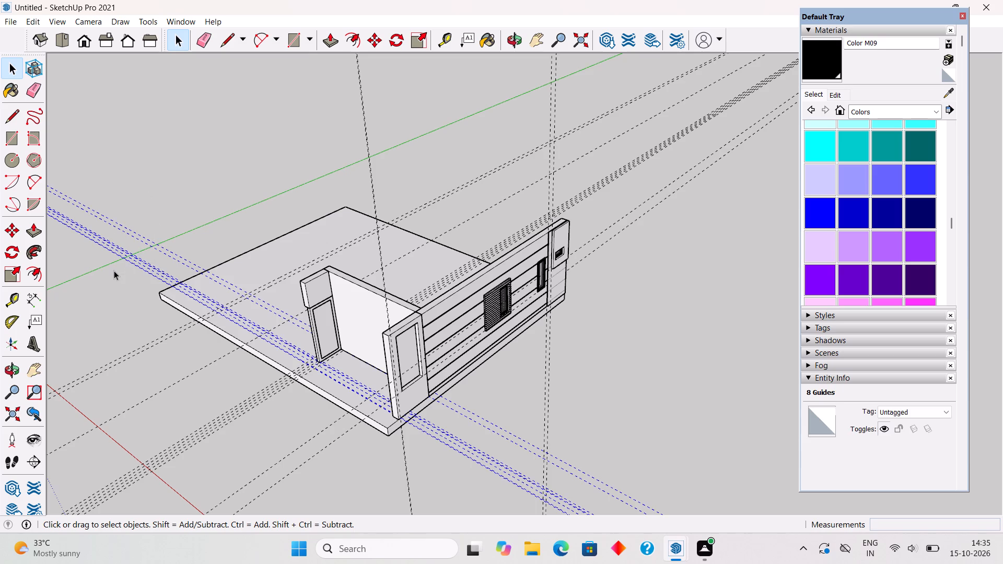
{"action": "key", "text": "Delete"}
{"action": "left_click_drag", "start_coordinate": [237, 461], "coordinate": [216, 422]}
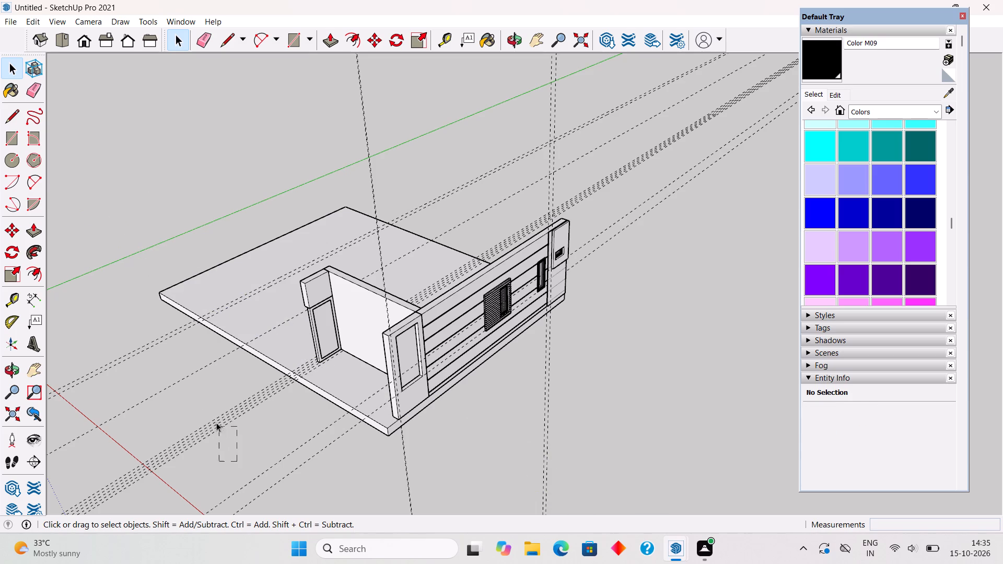
{"action": "left_click_drag", "start_coordinate": [216, 422], "coordinate": [199, 408]}
{"action": "key", "text": "Delete"}
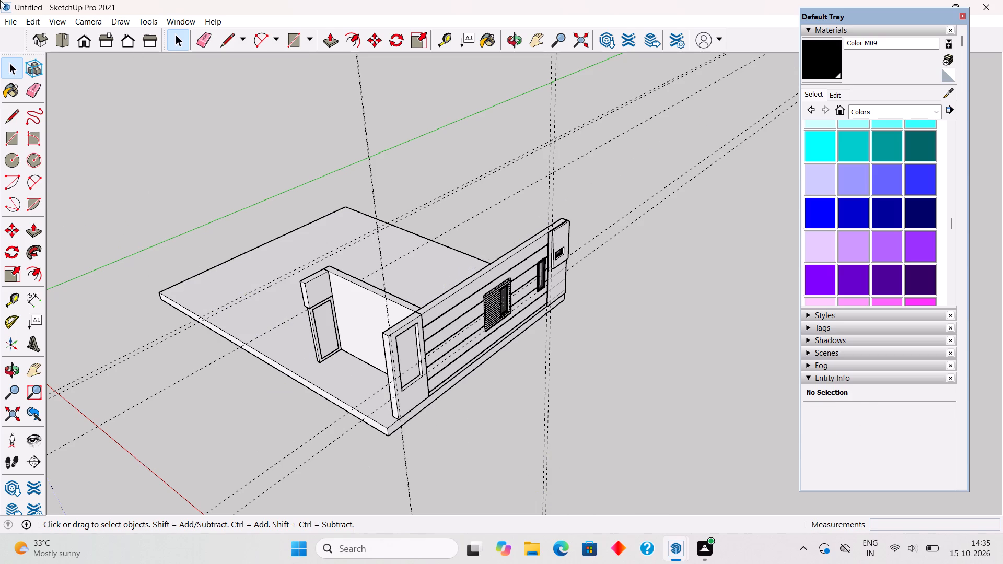
{"action": "left_click", "coordinate": [34, 25]}
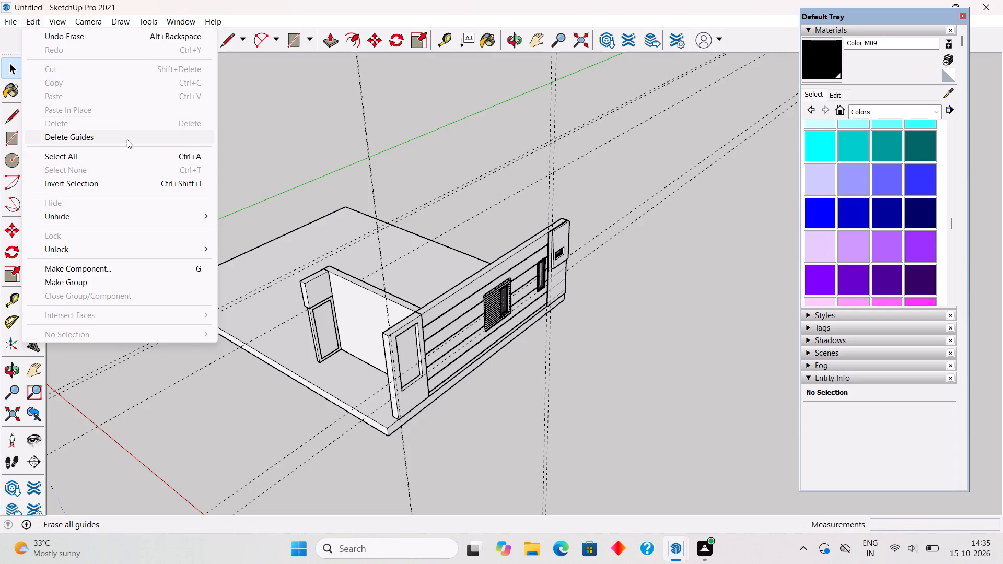
{"action": "left_click", "coordinate": [127, 139]}
Place a guide on the slab 3' out from the long wall's base, through the outer bottom corner of the door frame.
{"action": "scroll", "coordinate": [380, 370], "scroll_direction": "up", "scroll_amount": 8}
{"action": "middle_click_drag", "start_coordinate": [284, 352], "coordinate": [252, 355]}
{"action": "scroll", "coordinate": [252, 355], "scroll_direction": "up", "scroll_amount": 5}
{"action": "scroll", "coordinate": [303, 340], "scroll_direction": "up", "scroll_amount": 2}
{"action": "key", "text": "t"}
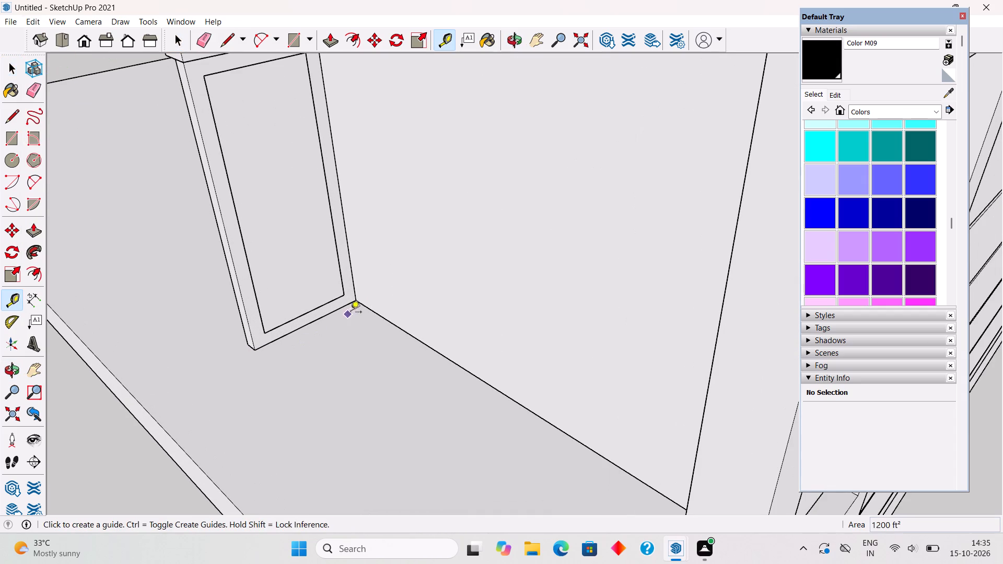
{"action": "left_click", "coordinate": [363, 307]}
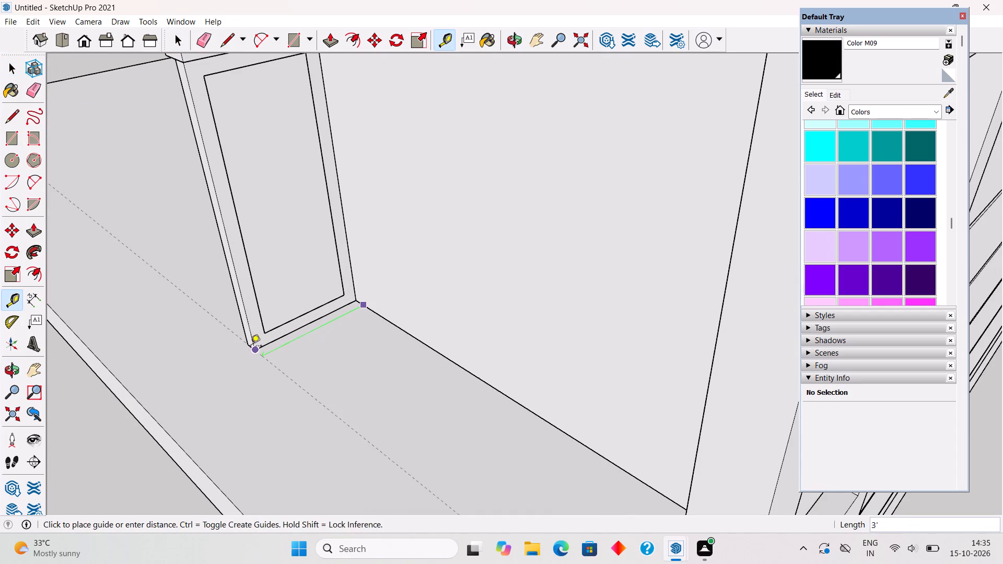
{"action": "scroll", "coordinate": [251, 346], "scroll_direction": "up", "scroll_amount": 5}
{"action": "left_click", "coordinate": [250, 346]}
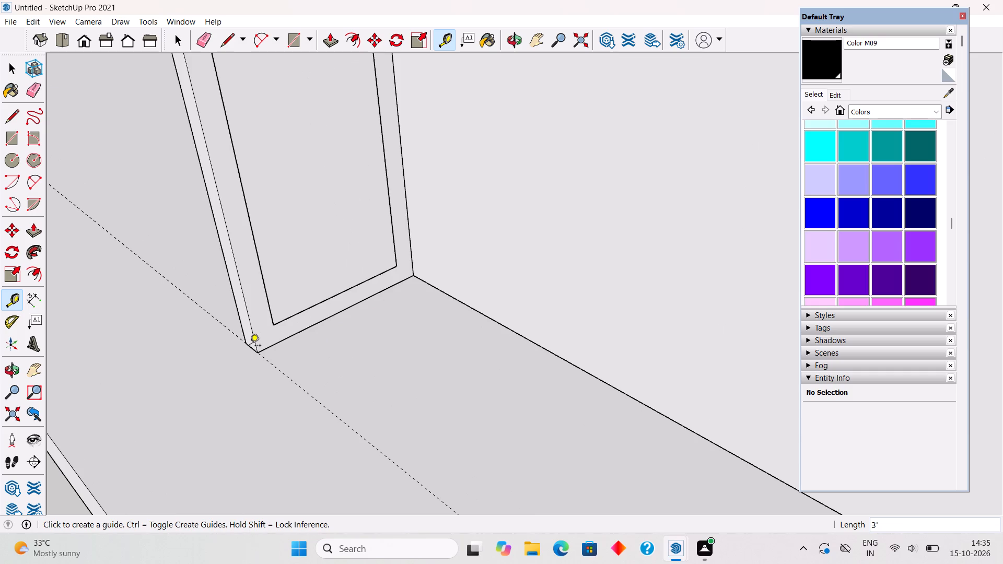
Add a parallel guide on the slab offset 4" from the first guide, on the side toward the door.
{"action": "scroll", "coordinate": [250, 346], "scroll_direction": "down", "scroll_amount": 10}
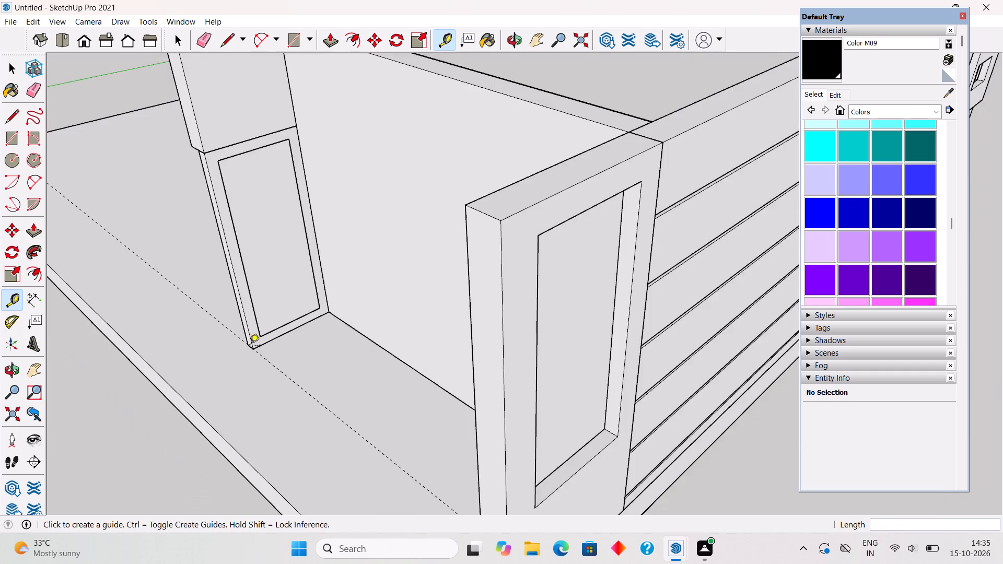
{"action": "scroll", "coordinate": [250, 346], "scroll_direction": "down", "scroll_amount": 4}
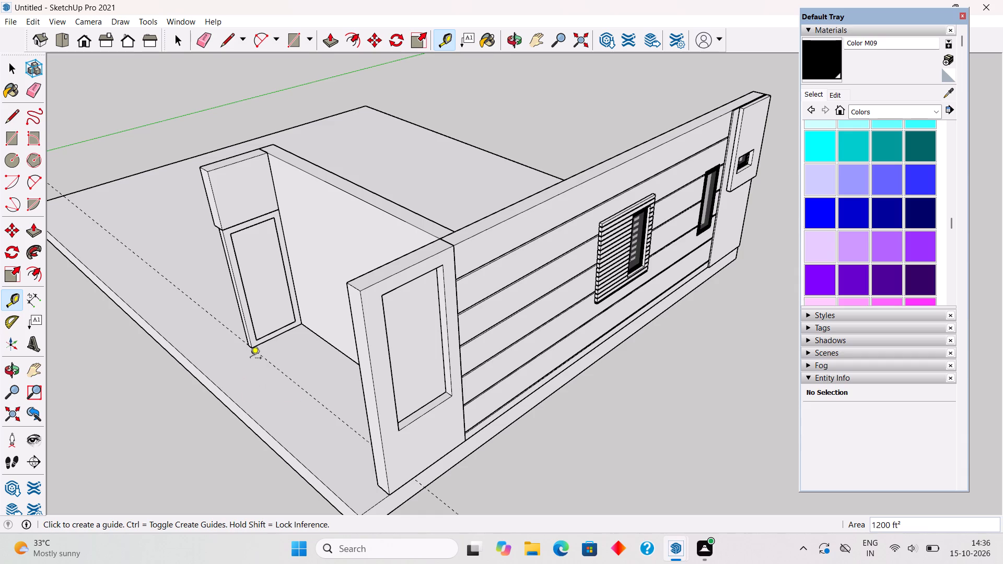
{"action": "scroll", "coordinate": [251, 358], "scroll_direction": "up", "scroll_amount": 7}
{"action": "scroll", "coordinate": [230, 323], "scroll_direction": "down", "scroll_amount": 3}
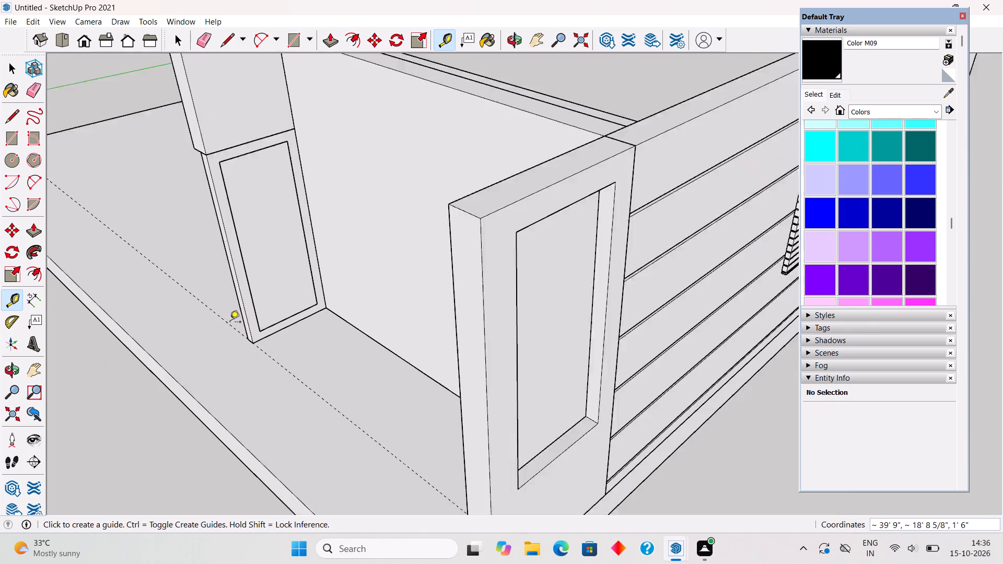
{"action": "scroll", "coordinate": [230, 323], "scroll_direction": "down", "scroll_amount": 8}
{"action": "middle_click_drag", "start_coordinate": [253, 337], "coordinate": [504, 302]}
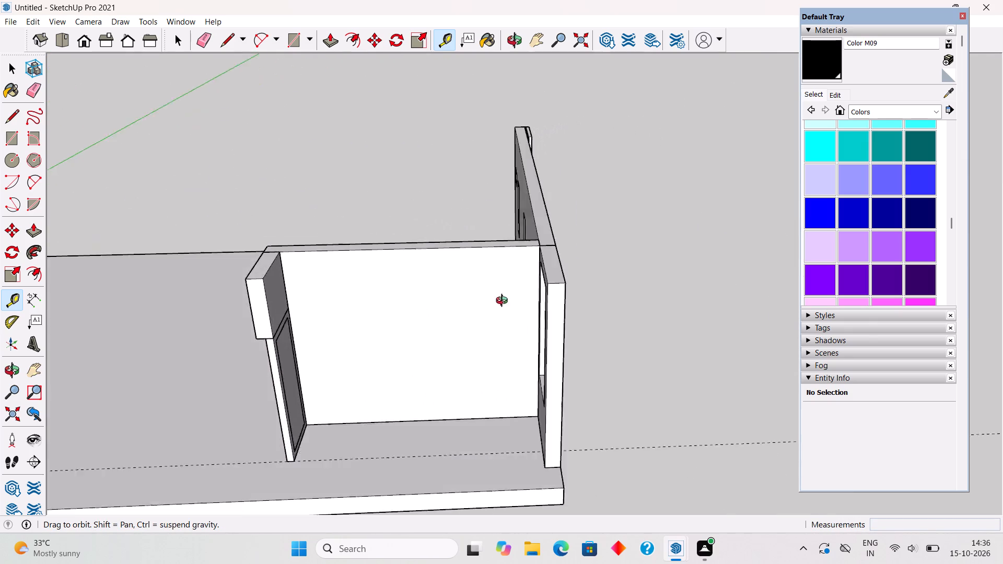
{"action": "middle_click_drag", "start_coordinate": [504, 302], "coordinate": [757, 296]}
{"action": "scroll", "coordinate": [648, 462], "scroll_direction": "up", "scroll_amount": 3}
{"action": "scroll", "coordinate": [654, 455], "scroll_direction": "down", "scroll_amount": 3}
{"action": "scroll", "coordinate": [604, 265], "scroll_direction": "down", "scroll_amount": 6}
{"action": "scroll", "coordinate": [580, 429], "scroll_direction": "up", "scroll_amount": 3}
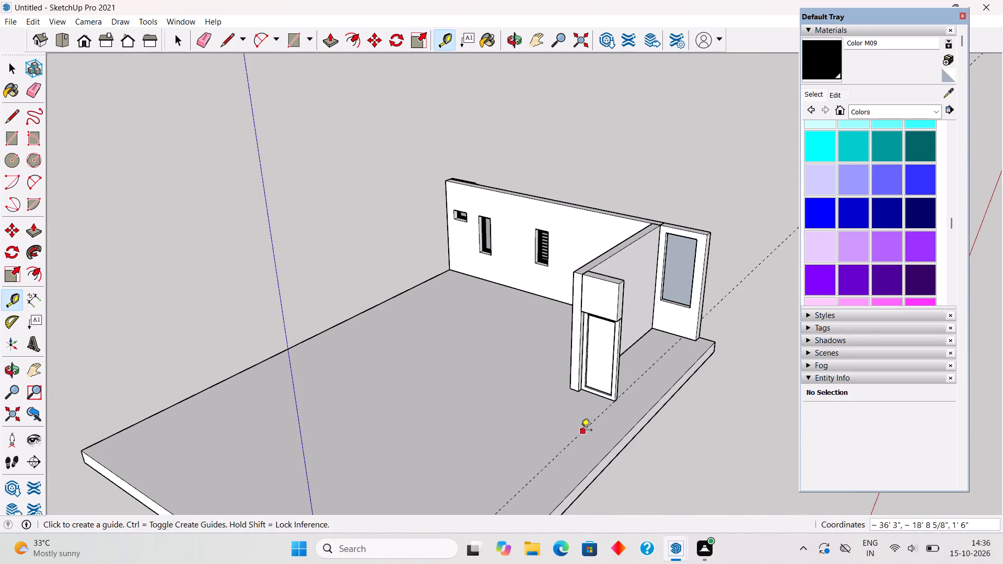
{"action": "scroll", "coordinate": [581, 431], "scroll_direction": "up", "scroll_amount": 9}
{"action": "scroll", "coordinate": [618, 402], "scroll_direction": "up", "scroll_amount": 3}
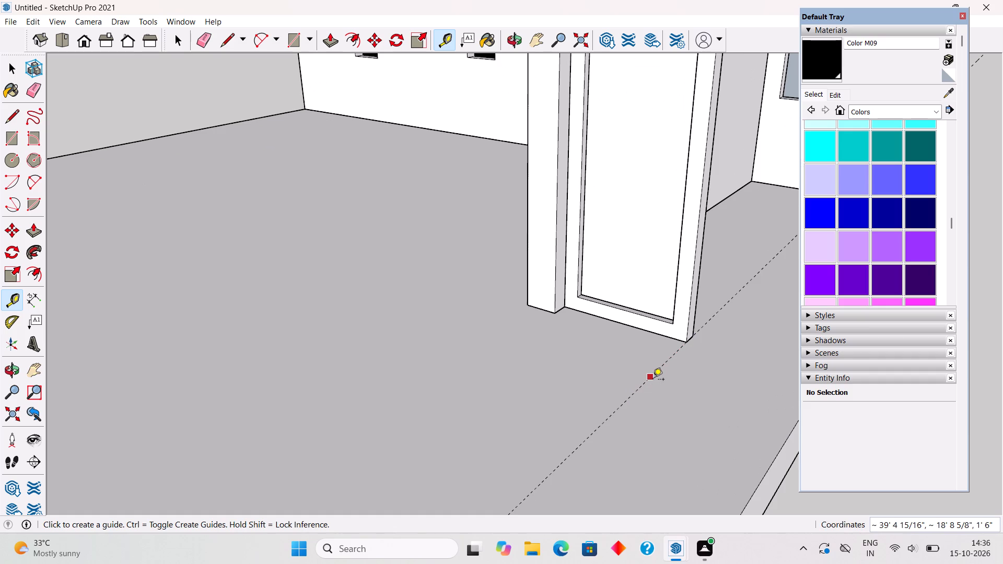
{"action": "left_click", "coordinate": [653, 380]}
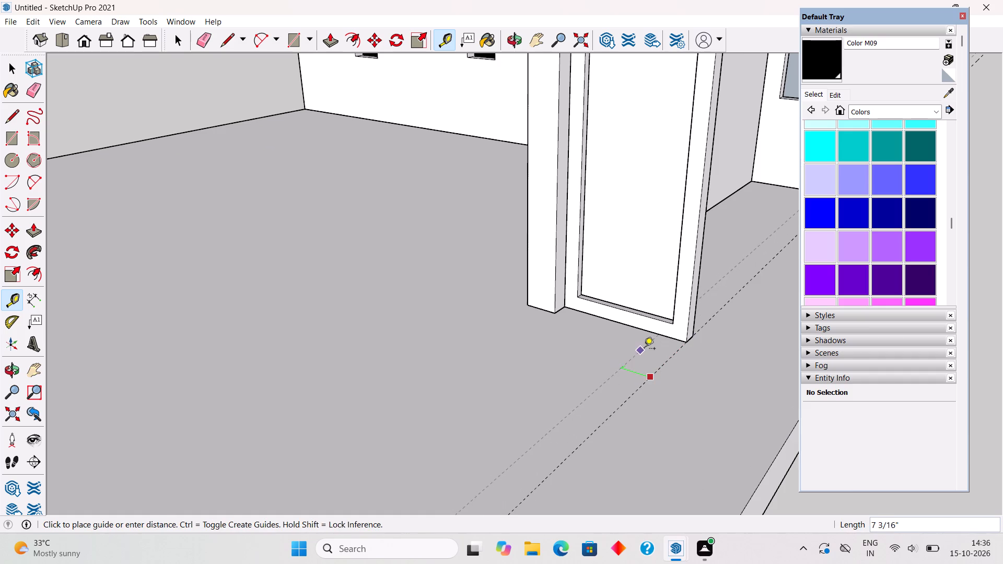
{"action": "scroll", "coordinate": [645, 349], "scroll_direction": "up", "scroll_amount": 7}
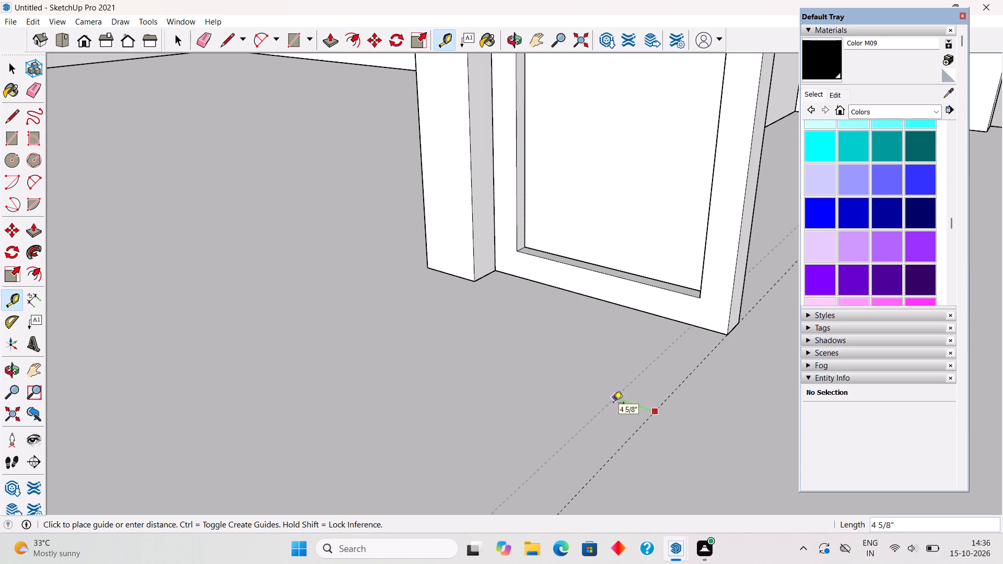
{"action": "type", "text": "4\""}
{"action": "key", "text": "Return"}
{"action": "key", "text": "space"}
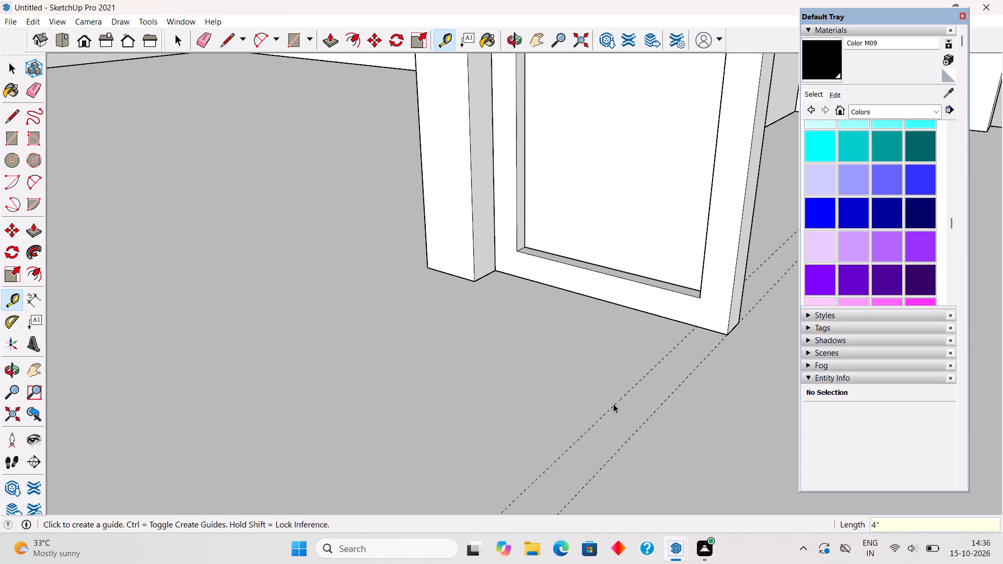
Place a guide on the open slab parallel to the door frame's bottom edge, 16' away from it.
{"action": "scroll", "coordinate": [615, 403], "scroll_direction": "down", "scroll_amount": 2}
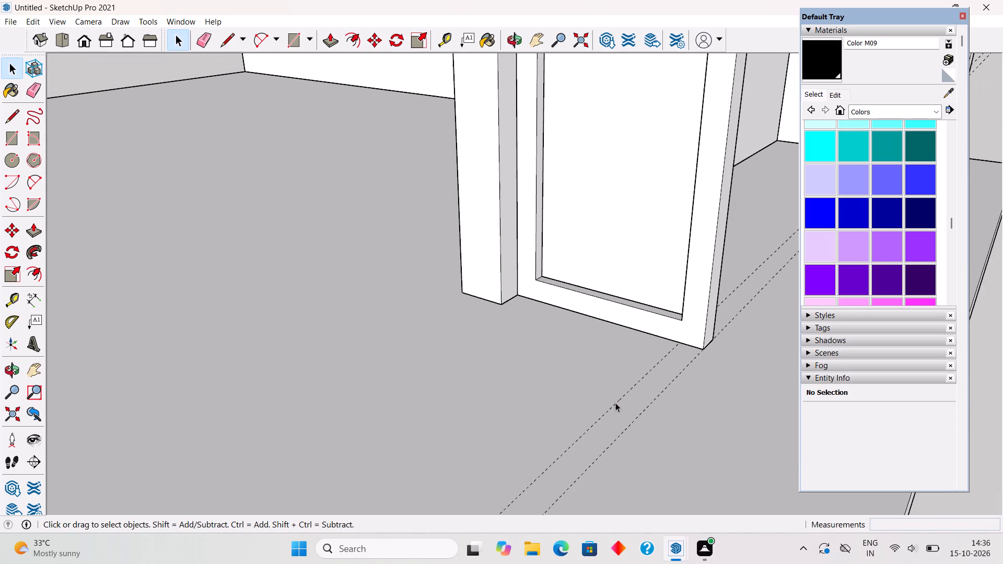
{"action": "scroll", "coordinate": [615, 403], "scroll_direction": "down", "scroll_amount": 1}
{"action": "middle_click_drag", "start_coordinate": [717, 346], "coordinate": [652, 379]}
{"action": "key", "text": "t"}
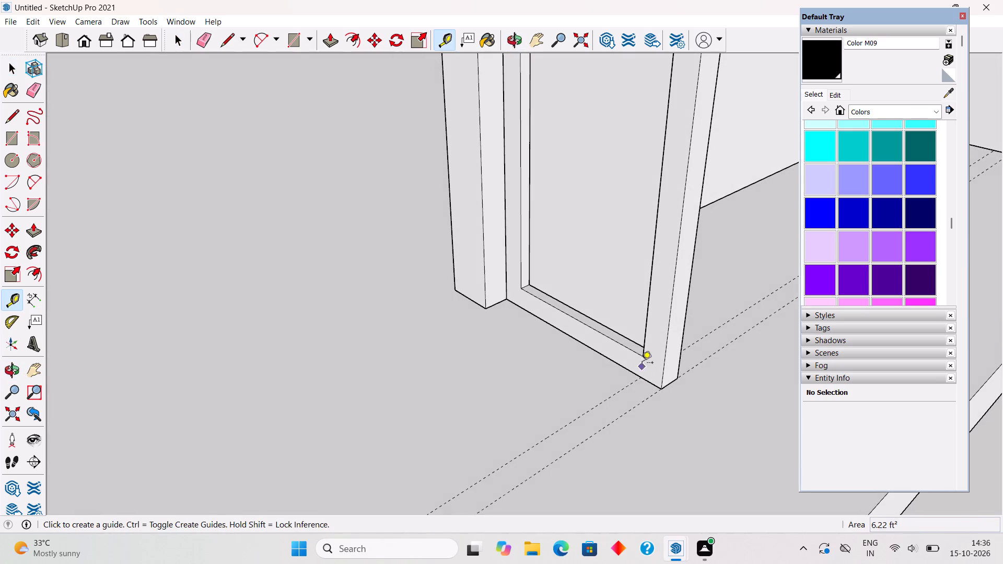
{"action": "left_click", "coordinate": [637, 371]}
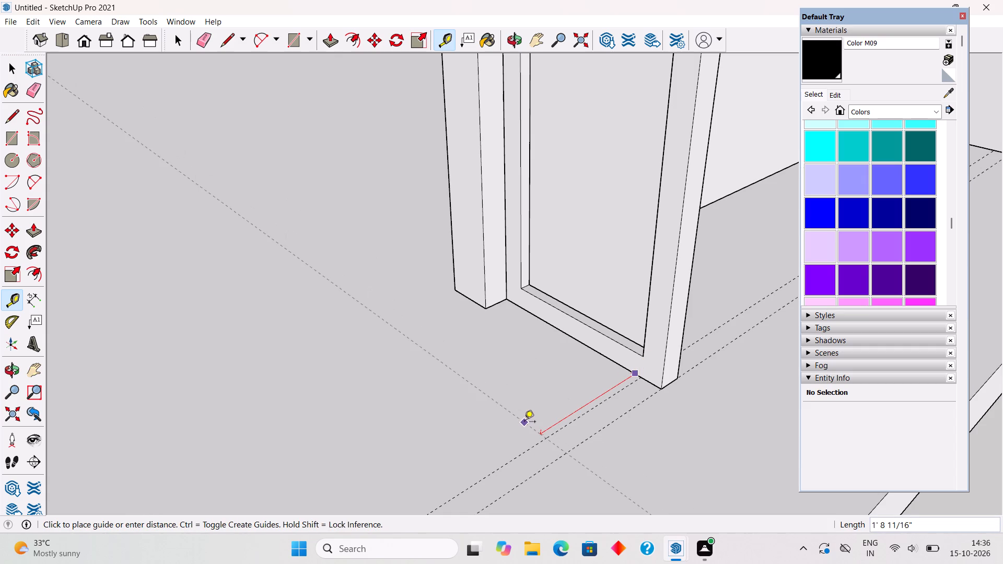
{"action": "type", "text": "16'"}
{"action": "key", "text": "Return"}
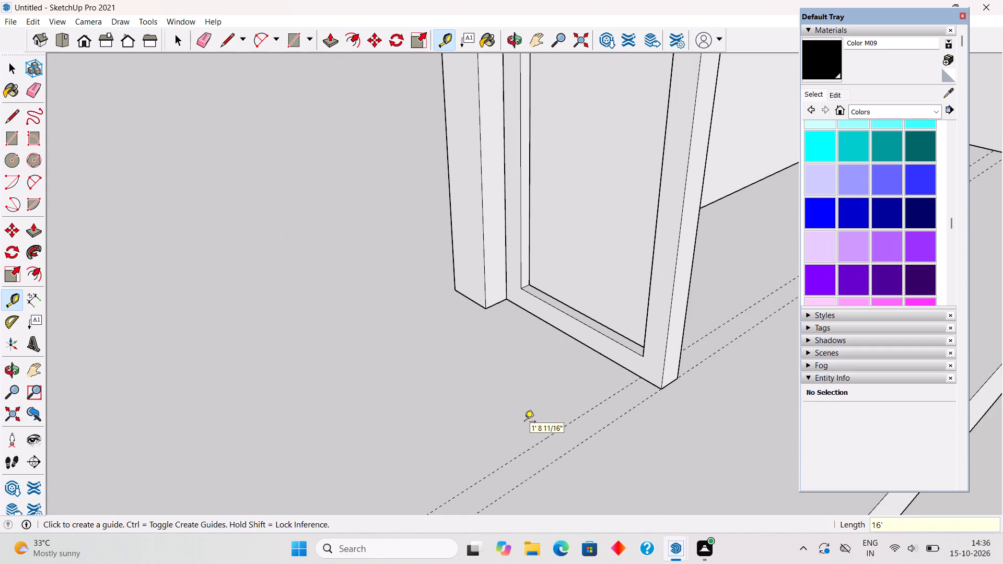
{"action": "key", "text": "space"}
Draw a 16' by 4" rectangle on the slab between the guides, starting at the door frame's outer bottom corner.
{"action": "type", "text": "r"}
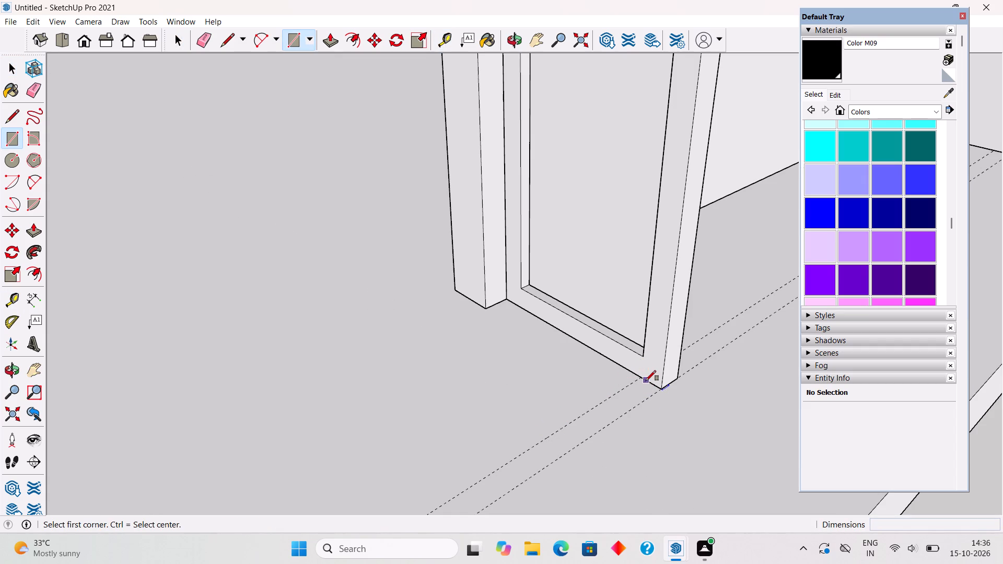
{"action": "left_click", "coordinate": [642, 381]}
{"action": "scroll", "coordinate": [623, 418], "scroll_direction": "down", "scroll_amount": 15}
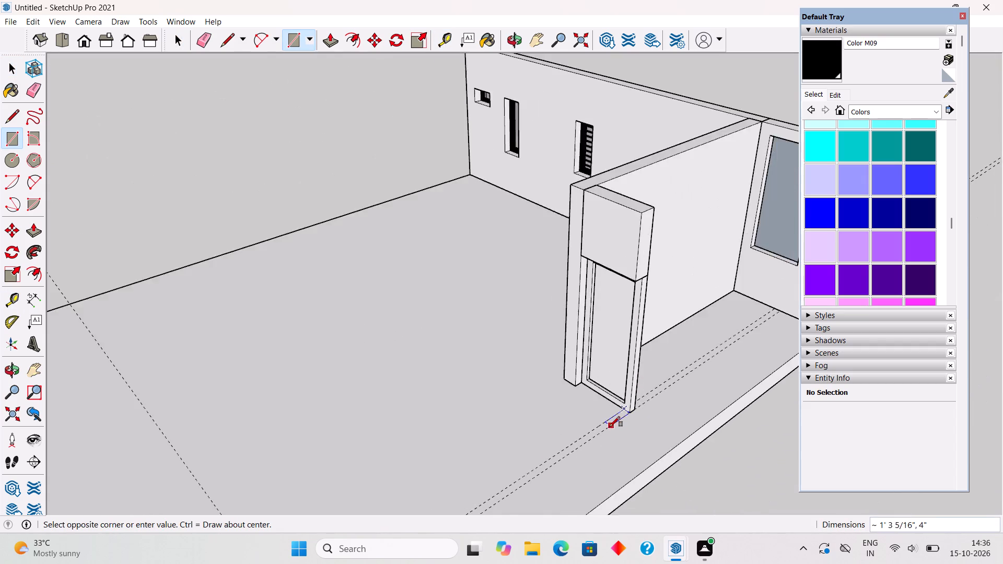
{"action": "scroll", "coordinate": [610, 427], "scroll_direction": "down", "scroll_amount": 9}
{"action": "scroll", "coordinate": [501, 501], "scroll_direction": "up", "scroll_amount": 10}
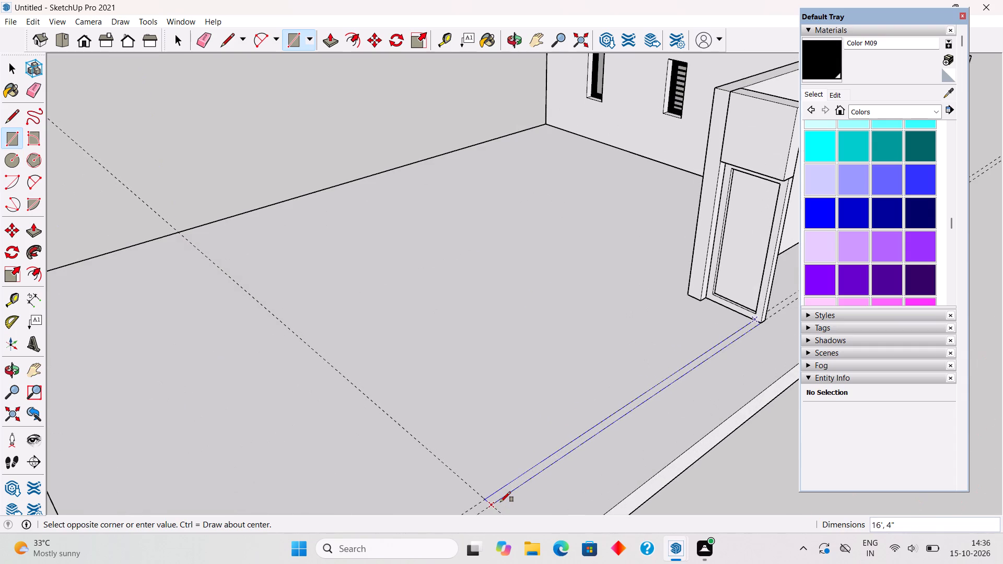
{"action": "left_click", "coordinate": [500, 502]}
Extrude the 16' by 4" rectangle up 10' to form the new wall.
{"action": "key", "text": "p"}
{"action": "left_click", "coordinate": [501, 489]}
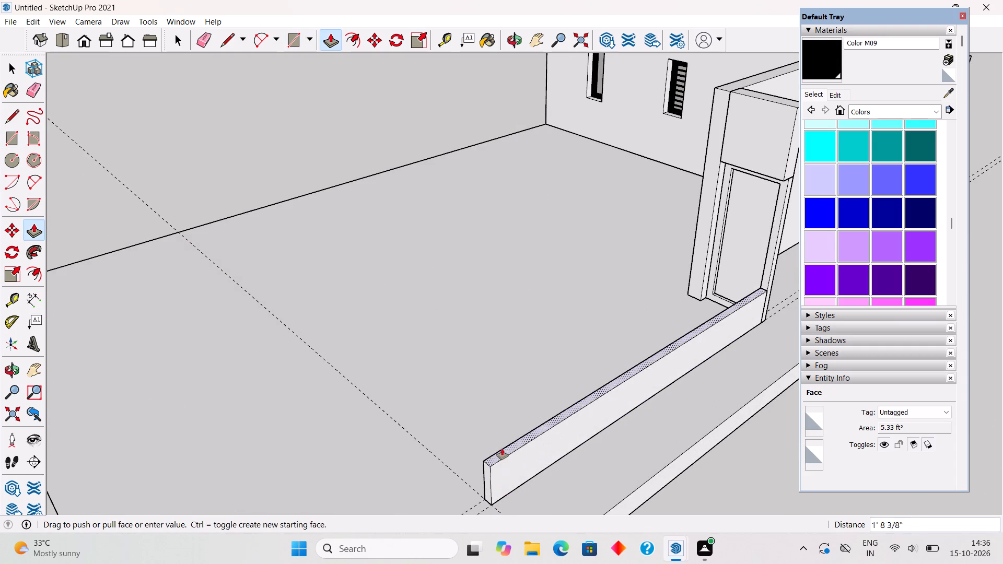
{"action": "type", "text": "10'"}
{"action": "key", "text": "Return"}
Select all of the new 16' wall's geometry and make it a group.
{"action": "key", "text": "space"}
{"action": "triple_click", "coordinate": [502, 441]}
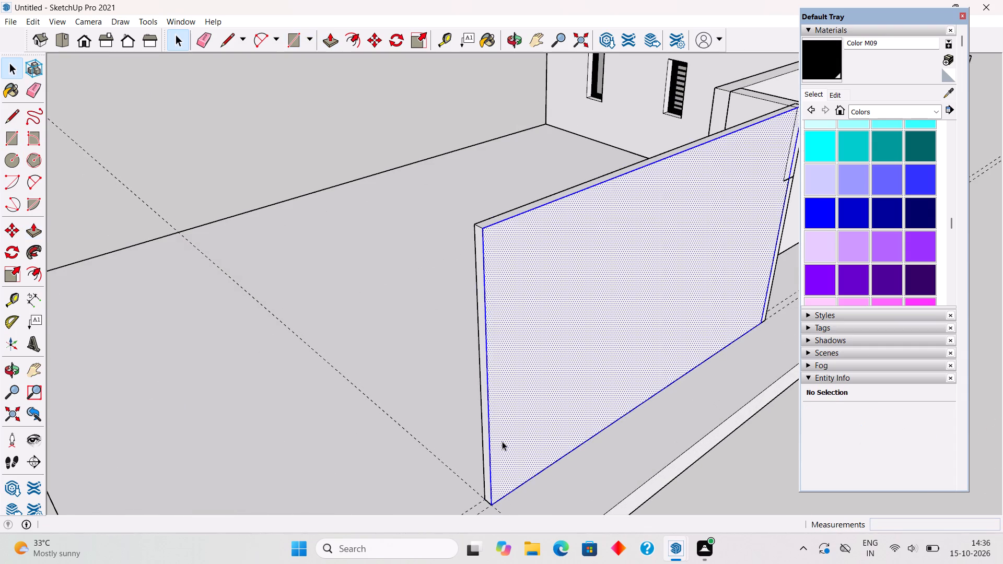
{"action": "right_click", "coordinate": [502, 441]}
{"action": "left_click", "coordinate": [546, 350]}
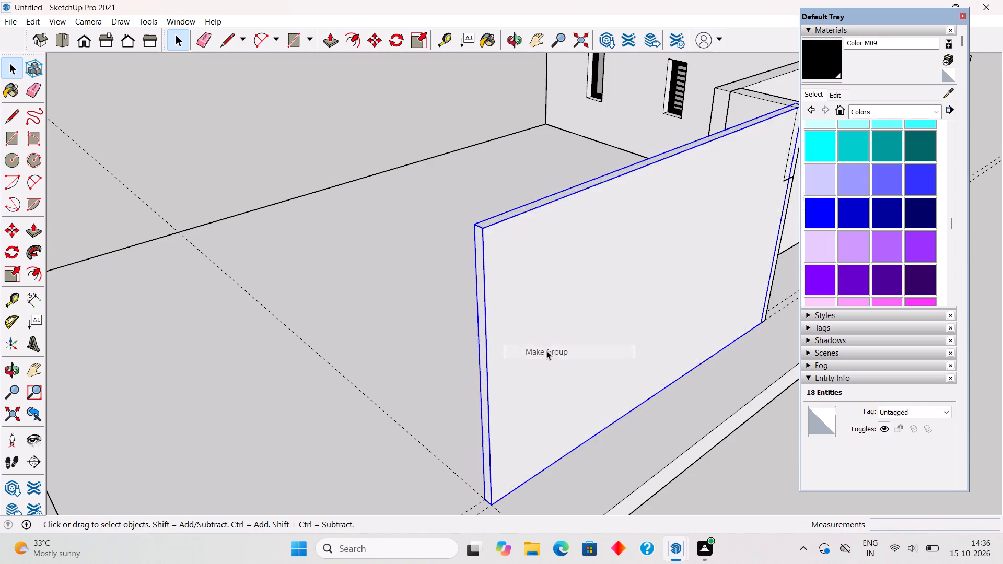
{"action": "scroll", "coordinate": [546, 350], "scroll_direction": "down", "scroll_amount": 11}
{"action": "left_click", "coordinate": [640, 415]}
Delete the pane filling the tall window opening in the short wall section beside the siding.
{"action": "middle_click_drag", "start_coordinate": [689, 392], "coordinate": [684, 430]}
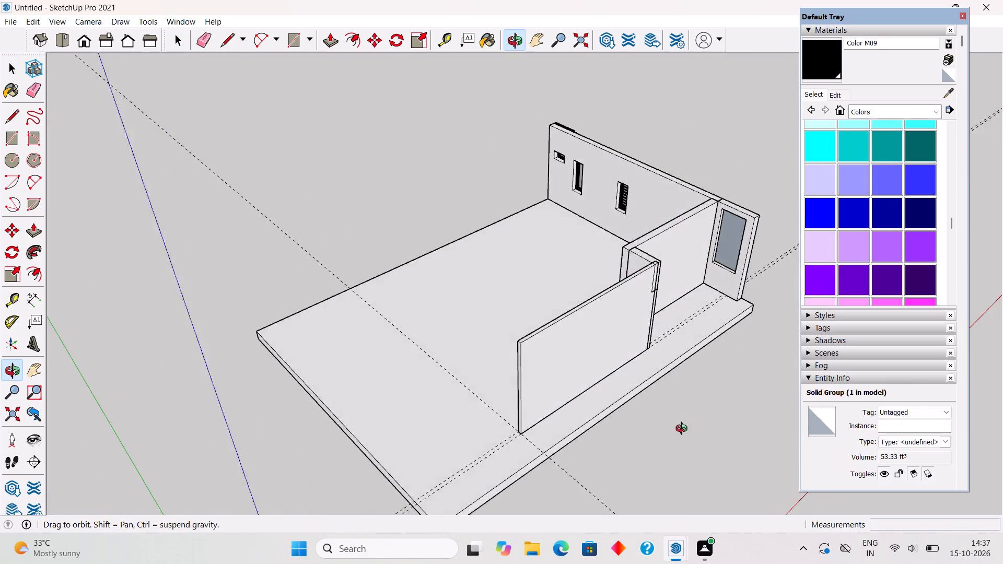
{"action": "middle_click_drag", "start_coordinate": [684, 430], "coordinate": [694, 493]}
{"action": "scroll", "coordinate": [696, 494], "scroll_direction": "down", "scroll_amount": 4}
{"action": "middle_click_drag", "start_coordinate": [718, 422], "coordinate": [514, 350]}
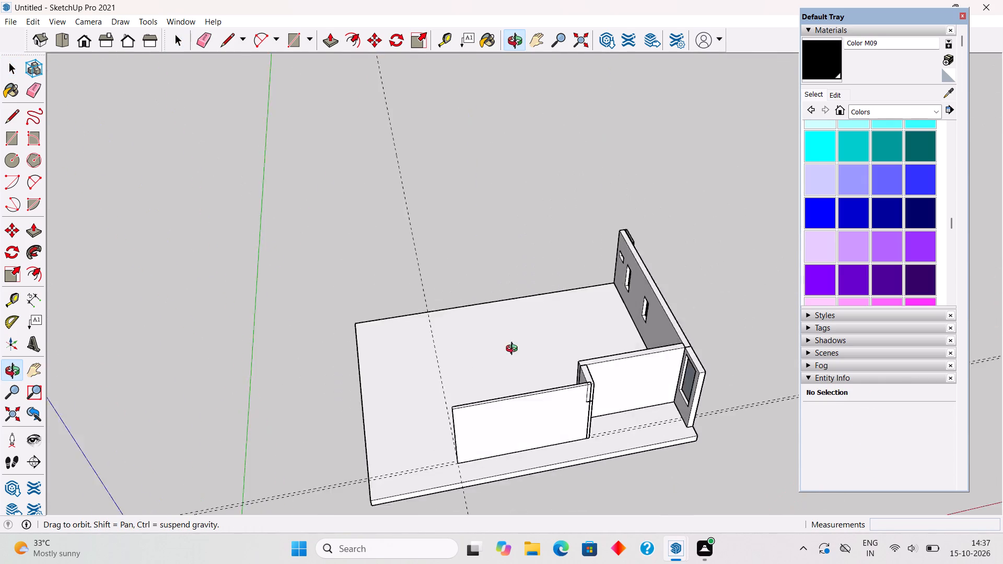
{"action": "middle_click_drag", "start_coordinate": [514, 350], "coordinate": [270, 303]}
{"action": "scroll", "coordinate": [477, 457], "scroll_direction": "up", "scroll_amount": 8}
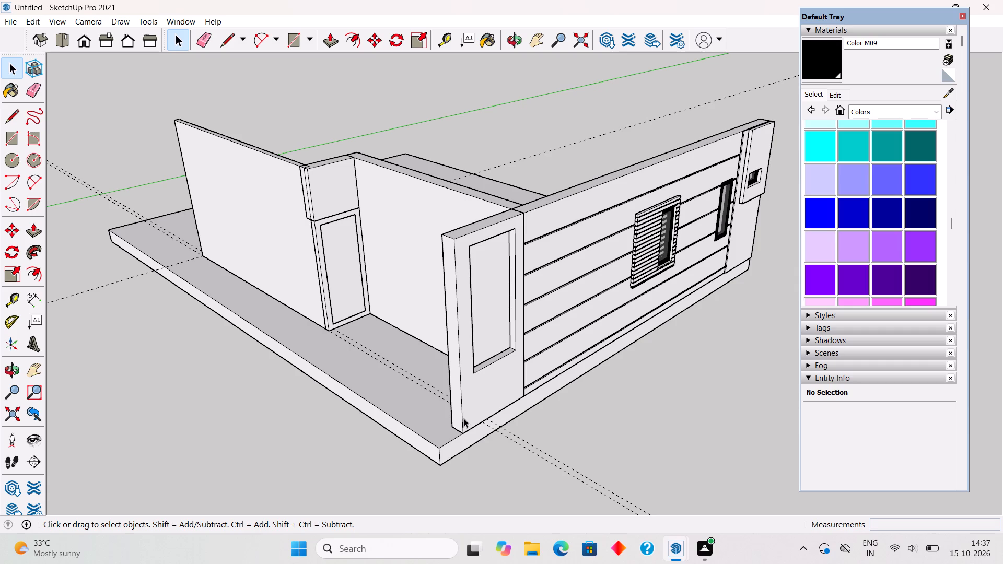
{"action": "left_click", "coordinate": [479, 342]}
{"action": "key", "text": "Delete"}
Inside the short wall's group, push the window opening's jamb nearest the wall's free end outward 4" to widen the opening.
{"action": "middle_click_drag", "start_coordinate": [482, 339], "coordinate": [334, 342]}
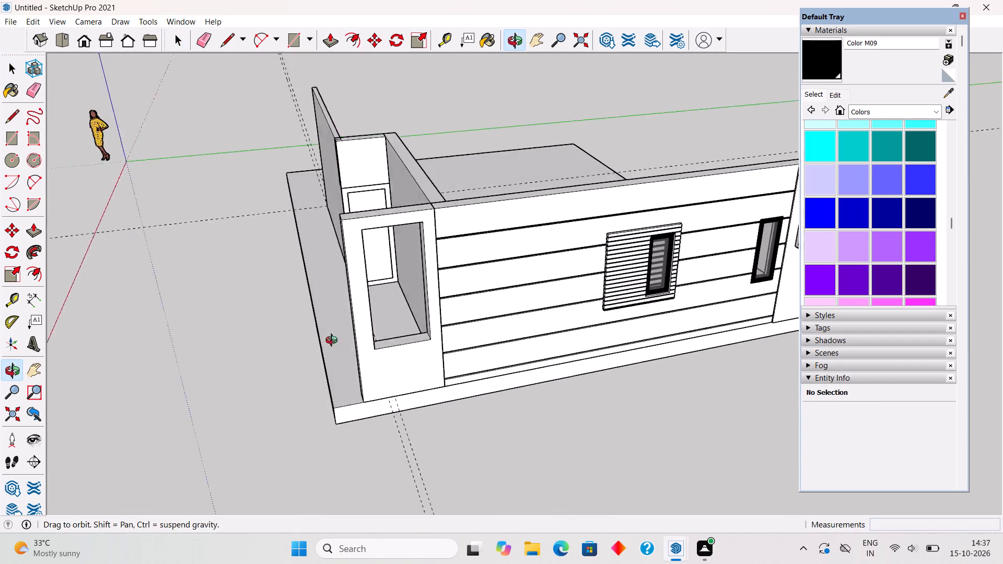
{"action": "middle_click_drag", "start_coordinate": [334, 342], "coordinate": [219, 313]}
{"action": "scroll", "coordinate": [309, 243], "scroll_direction": "up", "scroll_amount": 6}
{"action": "scroll", "coordinate": [395, 275], "scroll_direction": "up", "scroll_amount": 4}
{"action": "scroll", "coordinate": [283, 342], "scroll_direction": "up", "scroll_amount": 1}
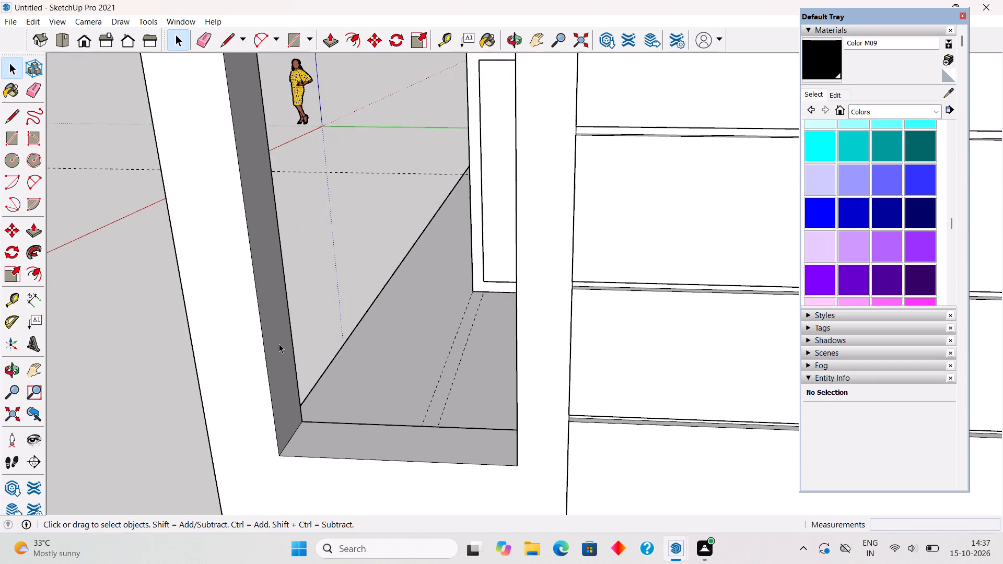
{"action": "left_click", "coordinate": [279, 344]}
{"action": "triple_click", "coordinate": [279, 344]}
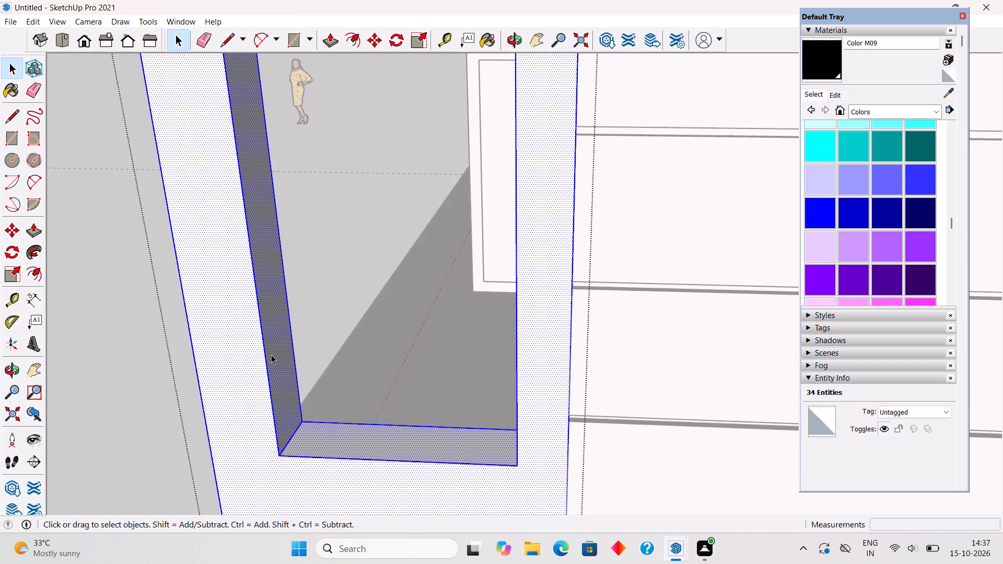
{"action": "left_click", "coordinate": [271, 355]}
{"action": "key", "text": "p"}
{"action": "left_click", "coordinate": [271, 355]}
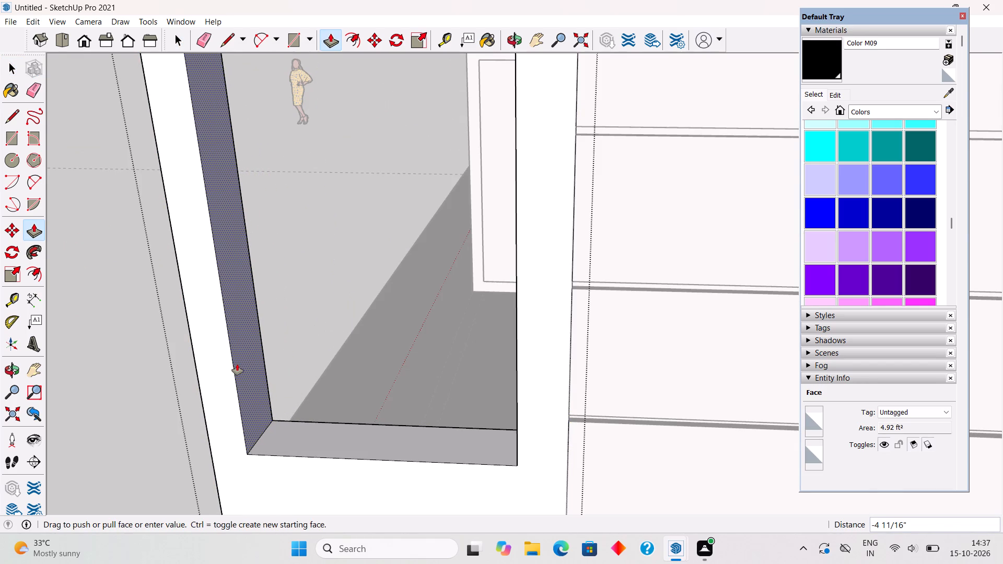
{"action": "key", "text": "4"}
{"action": "key", "text": "shift+quotedbl"}
{"action": "key", "text": "Return"}
Extend the short windowed wall by 1' by pulling its narrow free end face toward the slab's edge.
{"action": "scroll", "coordinate": [215, 380], "scroll_direction": "down", "scroll_amount": 16}
{"action": "middle_click_drag", "start_coordinate": [194, 385], "coordinate": [458, 314]}
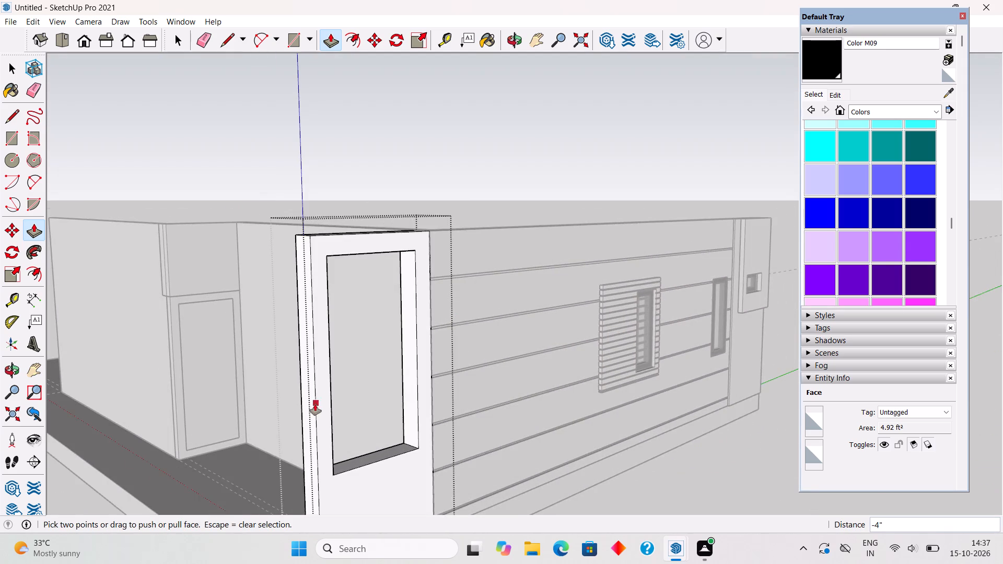
{"action": "scroll", "coordinate": [315, 404], "scroll_direction": "up", "scroll_amount": 4}
{"action": "key", "text": "space"}
{"action": "left_click", "coordinate": [306, 409]}
{"action": "key", "text": "p"}
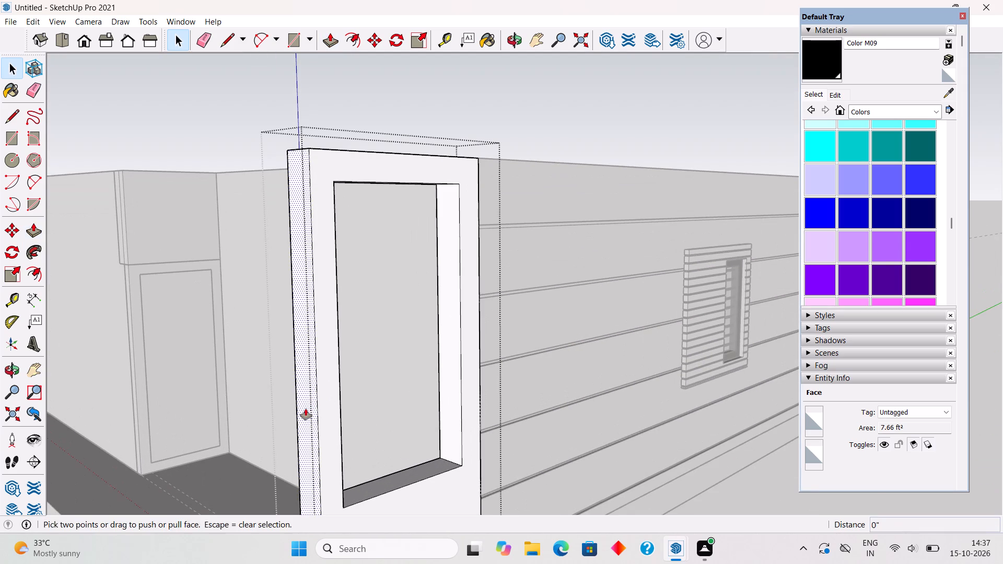
{"action": "left_click", "coordinate": [306, 408]}
{"action": "type", "text": "1'"}
{"action": "key", "text": "Return"}
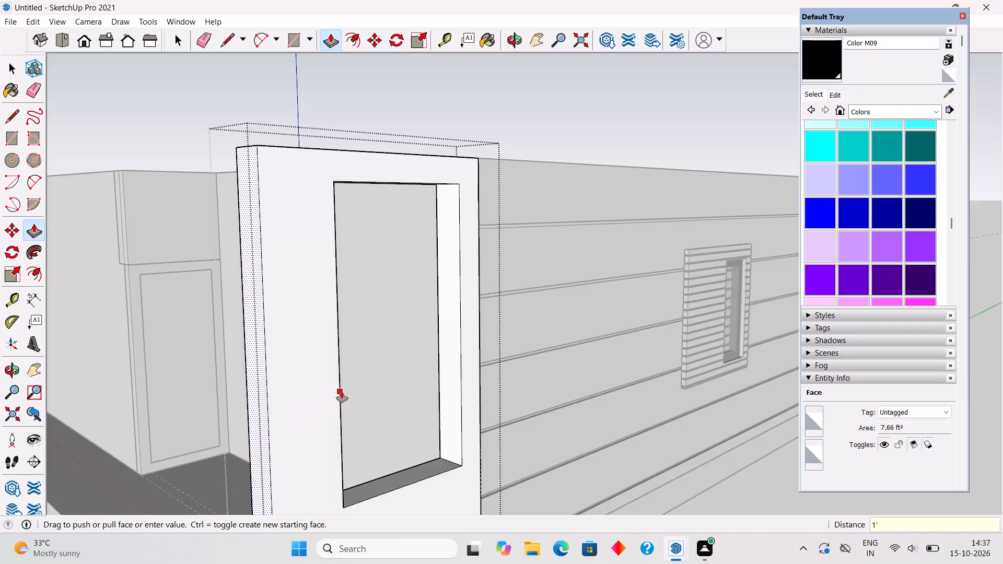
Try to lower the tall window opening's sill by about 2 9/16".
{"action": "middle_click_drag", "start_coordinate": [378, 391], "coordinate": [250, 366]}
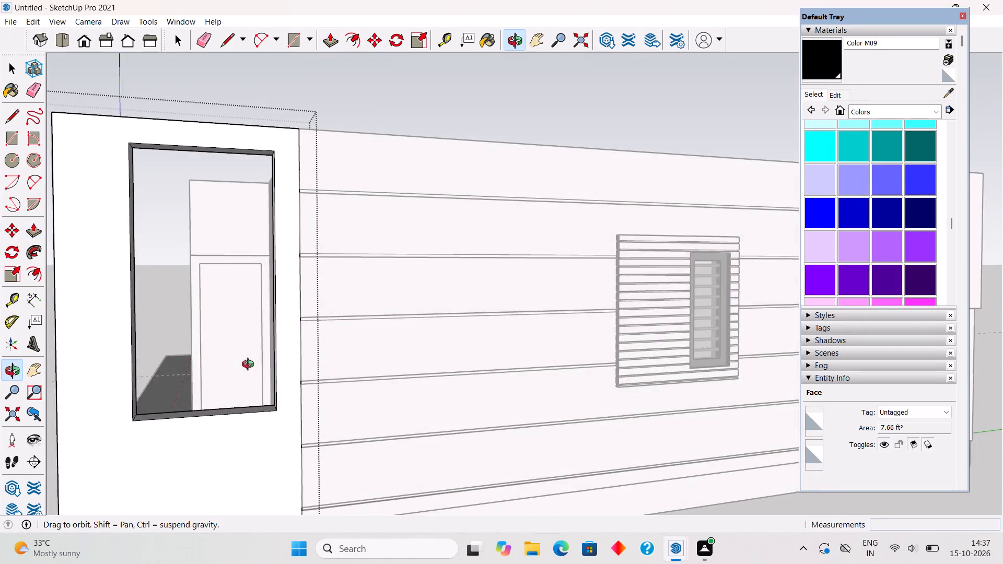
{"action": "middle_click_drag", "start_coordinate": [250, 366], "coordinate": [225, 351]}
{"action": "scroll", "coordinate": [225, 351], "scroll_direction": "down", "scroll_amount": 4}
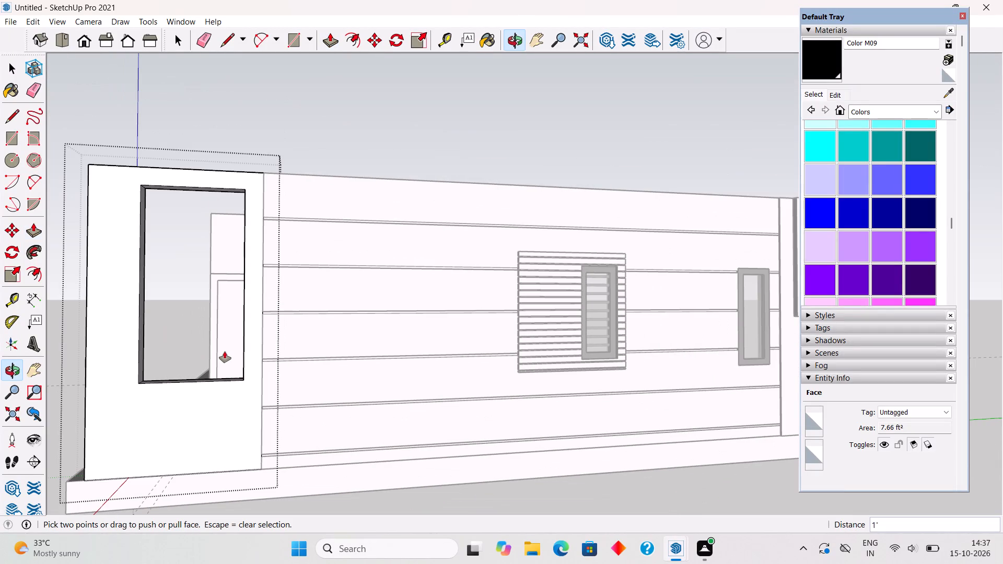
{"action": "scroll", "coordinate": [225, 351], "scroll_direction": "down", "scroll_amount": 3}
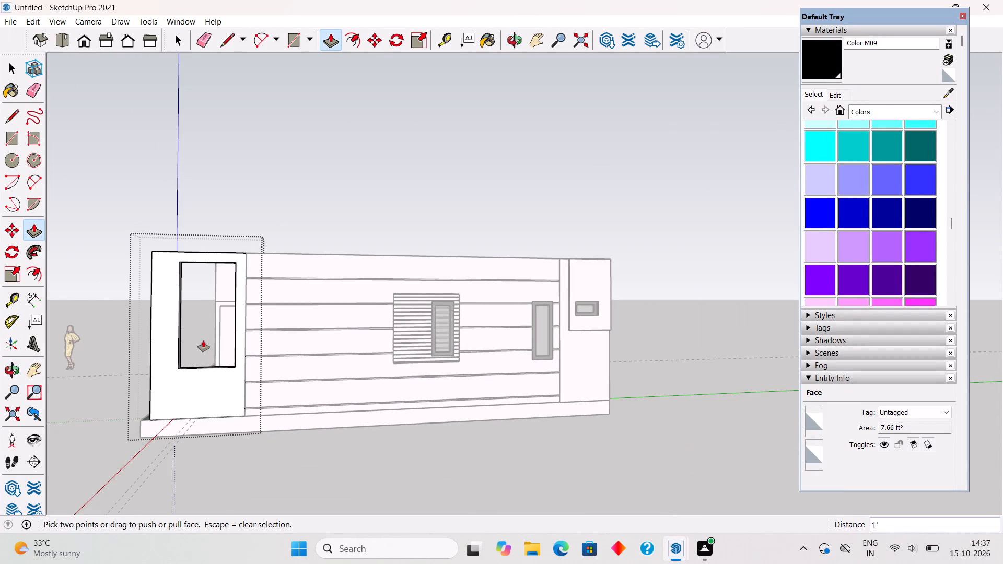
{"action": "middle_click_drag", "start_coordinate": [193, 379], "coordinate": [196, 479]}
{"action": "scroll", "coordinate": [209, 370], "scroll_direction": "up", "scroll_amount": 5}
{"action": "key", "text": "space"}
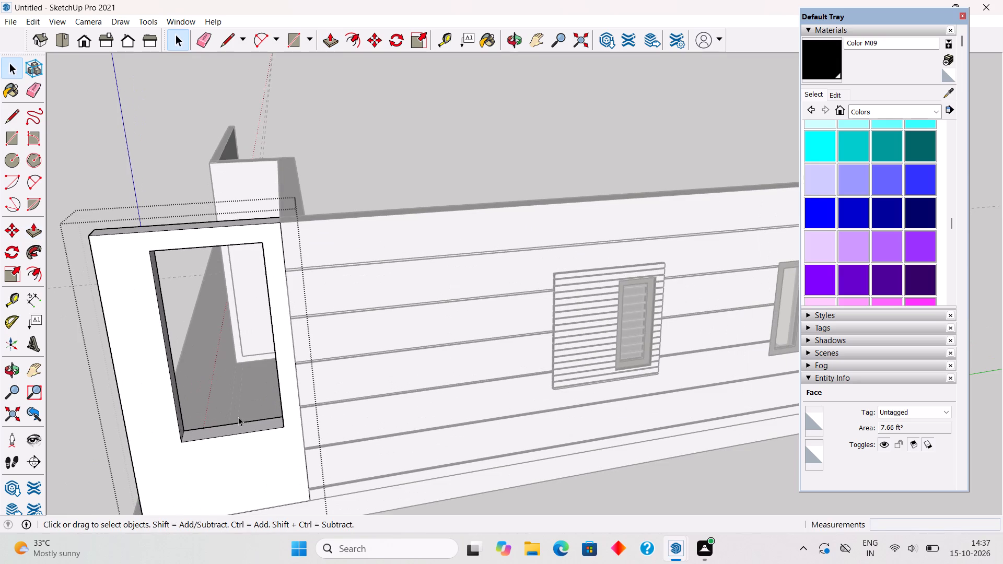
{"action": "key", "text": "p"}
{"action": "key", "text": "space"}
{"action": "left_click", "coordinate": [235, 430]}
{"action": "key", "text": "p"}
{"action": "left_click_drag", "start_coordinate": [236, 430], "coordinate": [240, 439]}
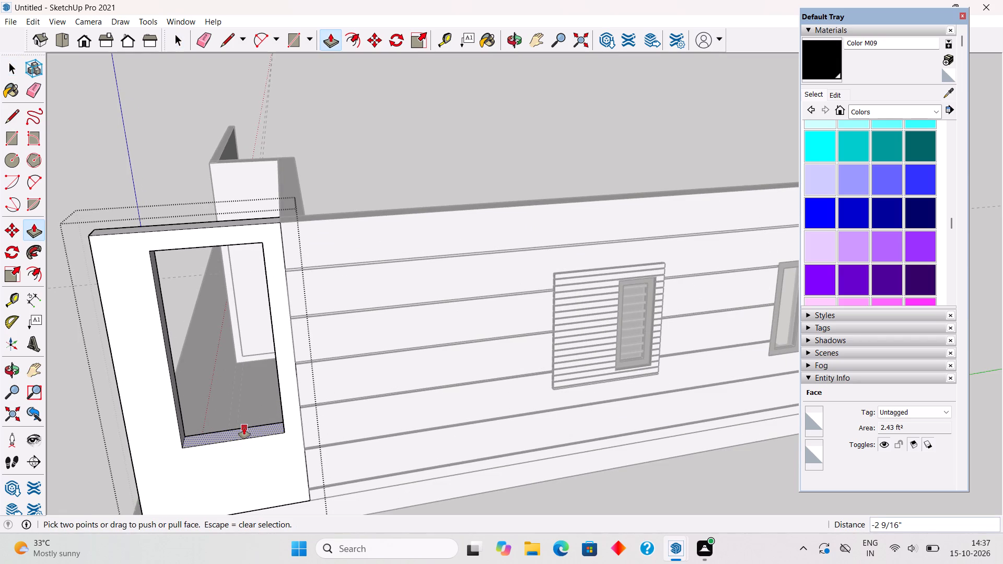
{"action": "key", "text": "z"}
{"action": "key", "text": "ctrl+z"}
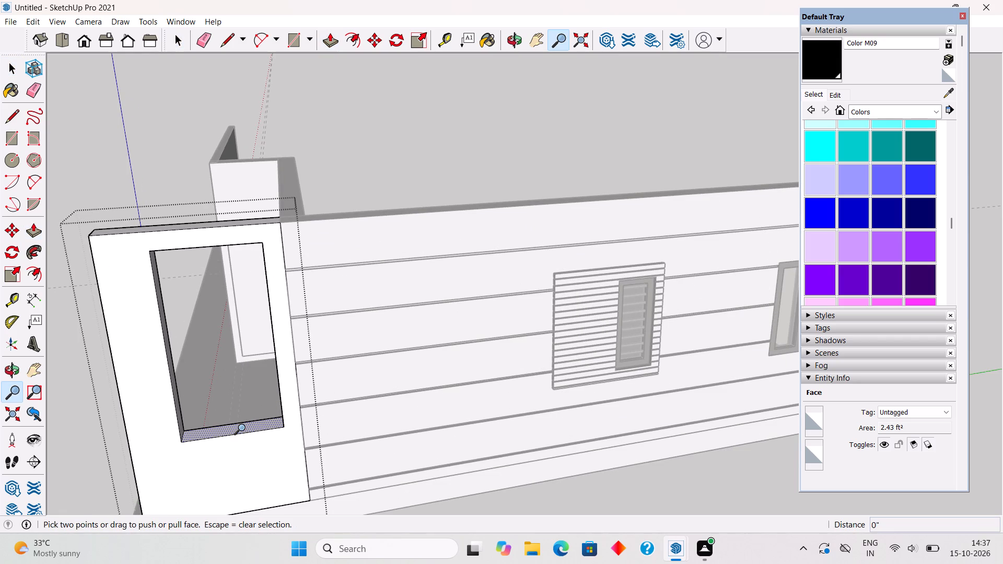
Push the tall window opening's sill face down 1' and leave the wall's group.
{"action": "key", "text": "space"}
{"action": "key", "text": "p"}
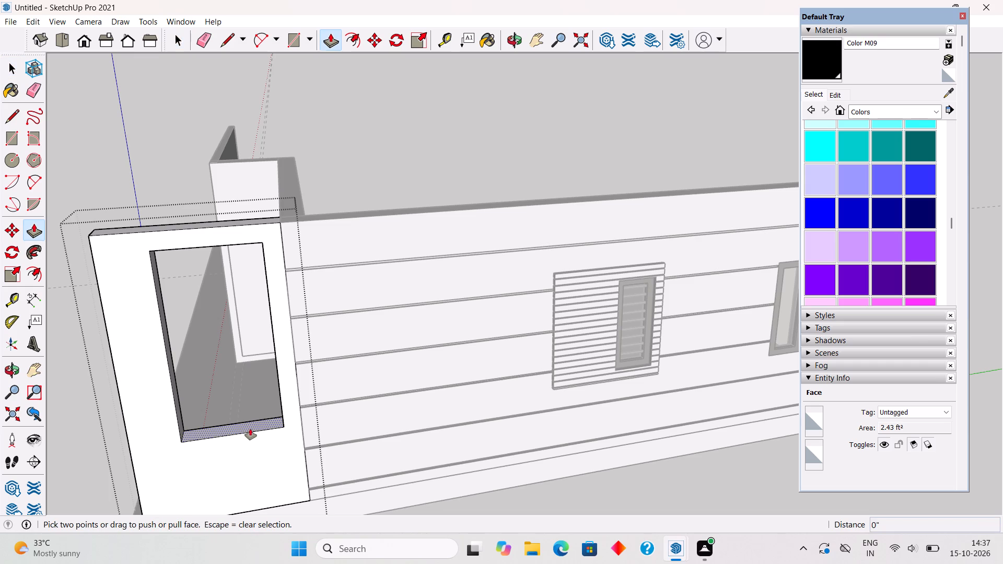
{"action": "scroll", "coordinate": [211, 431], "scroll_direction": "up", "scroll_amount": 6}
{"action": "left_click", "coordinate": [214, 430]}
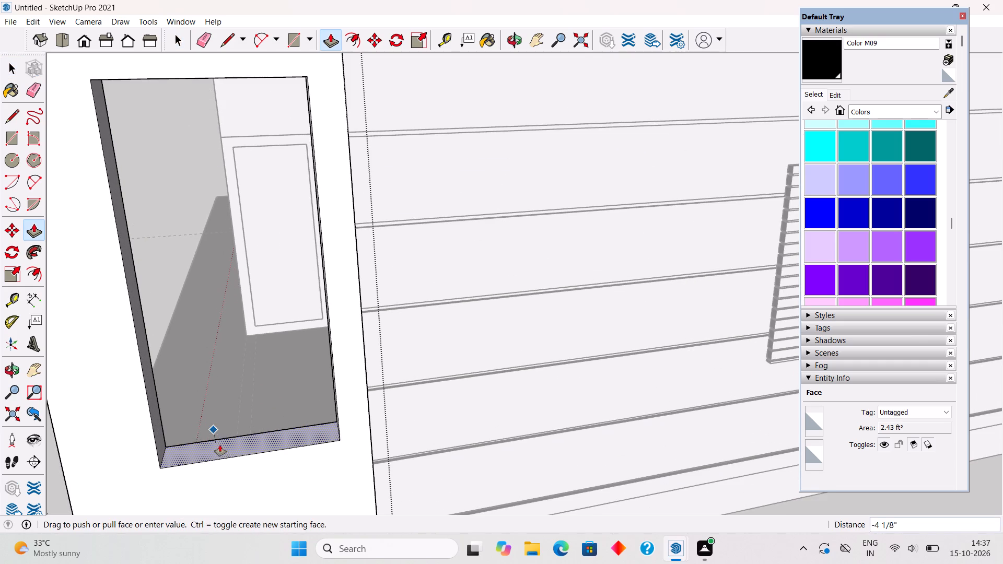
{"action": "type", "text": "1'"}
{"action": "key", "text": "Return"}
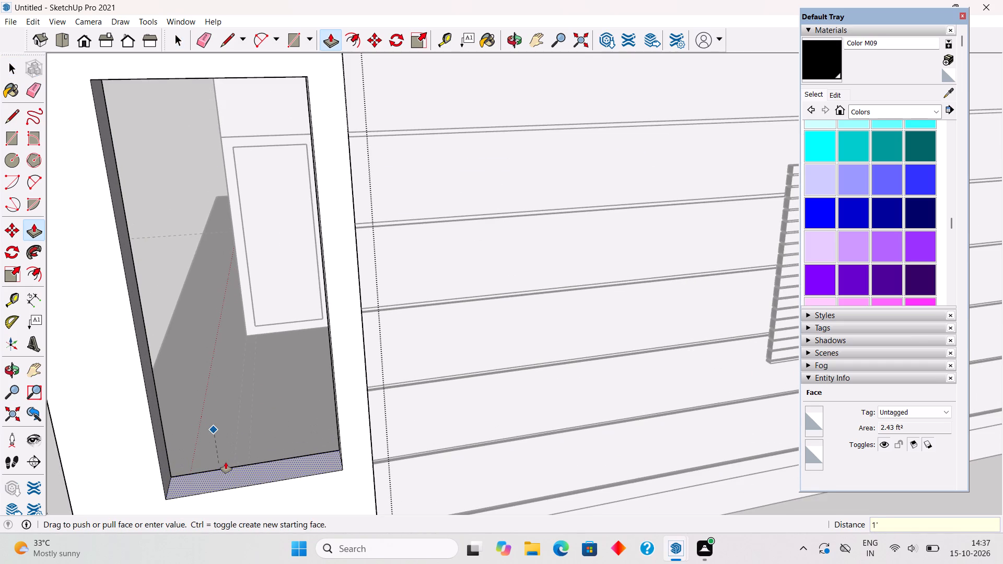
{"action": "key", "text": "space"}
{"action": "scroll", "coordinate": [226, 462], "scroll_direction": "down", "scroll_amount": 15}
{"action": "middle_click_drag", "start_coordinate": [296, 415], "coordinate": [465, 327]}
{"action": "scroll", "coordinate": [465, 327], "scroll_direction": "down", "scroll_amount": 3}
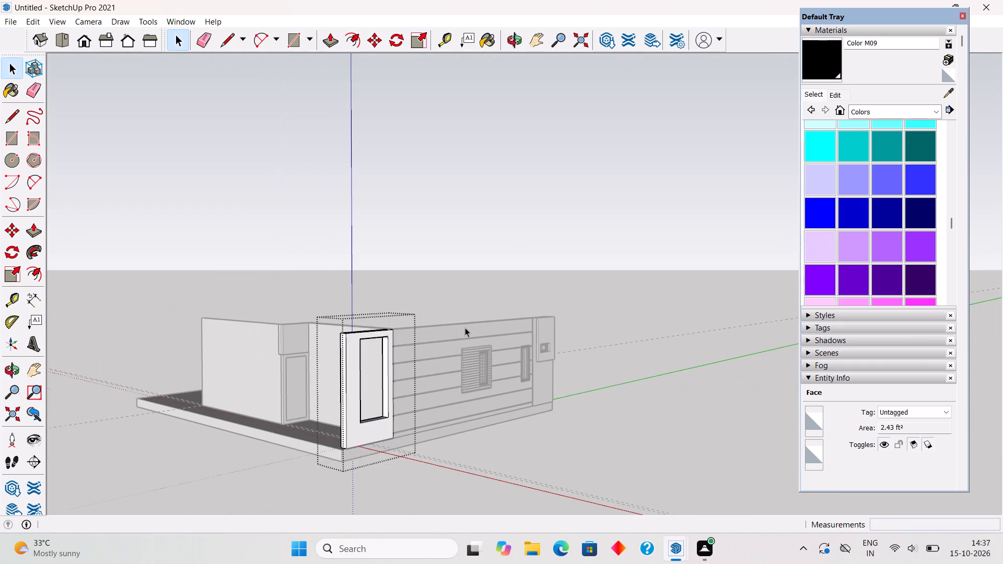
{"action": "scroll", "coordinate": [465, 327], "scroll_direction": "down", "scroll_amount": 1}
{"action": "left_click", "coordinate": [300, 474]}
Place a guide along the bottom edge of the extended short wall's free end, running across the slab.
{"action": "middle_click_drag", "start_coordinate": [250, 444], "coordinate": [359, 502]}
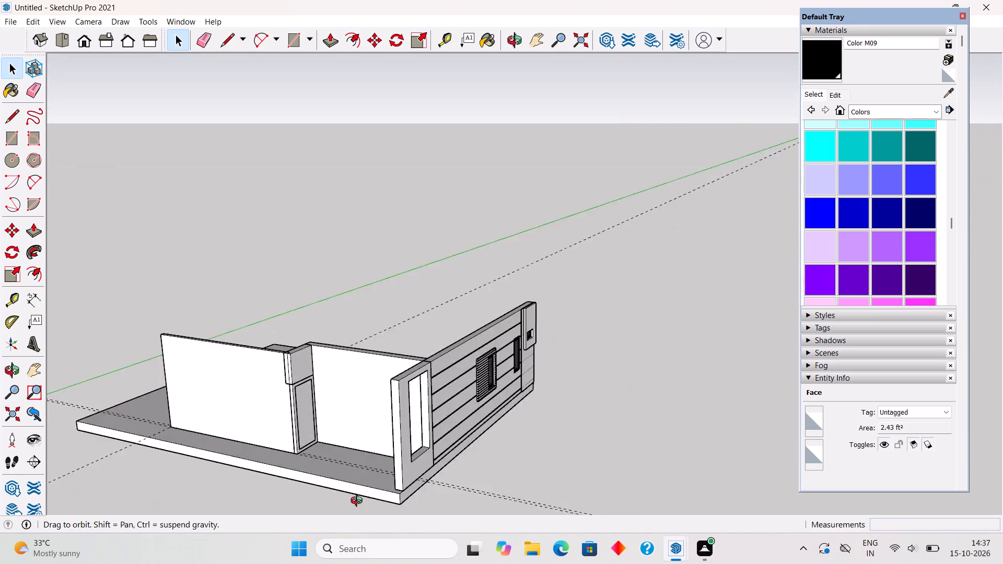
{"action": "middle_click_drag", "start_coordinate": [359, 502], "coordinate": [646, 472]}
{"action": "scroll", "coordinate": [638, 477], "scroll_direction": "up", "scroll_amount": 4}
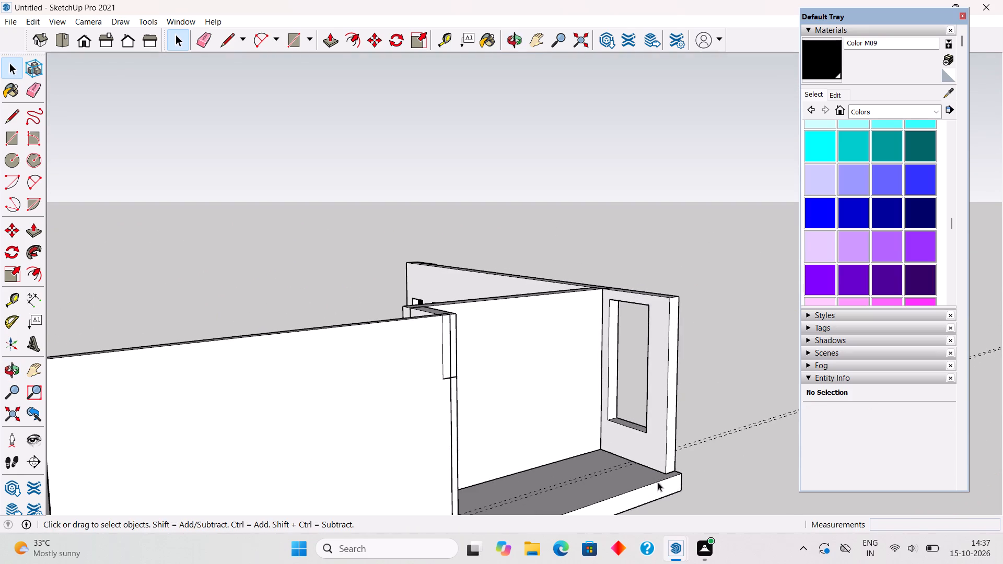
{"action": "middle_click_drag", "start_coordinate": [662, 478], "coordinate": [547, 472]}
{"action": "scroll", "coordinate": [584, 491], "scroll_direction": "up", "scroll_amount": 10}
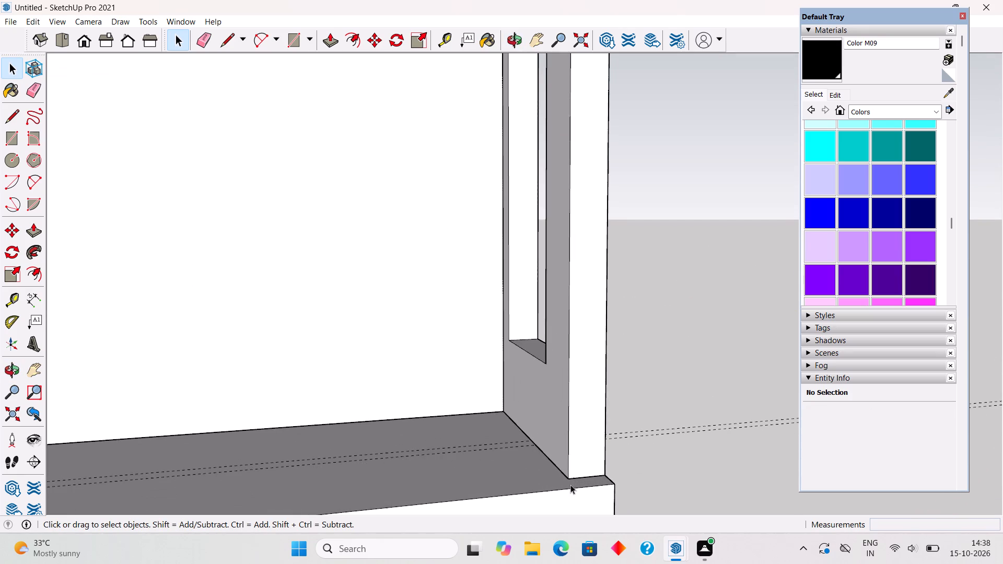
{"action": "key", "text": "t"}
{"action": "double_click", "coordinate": [578, 481]}
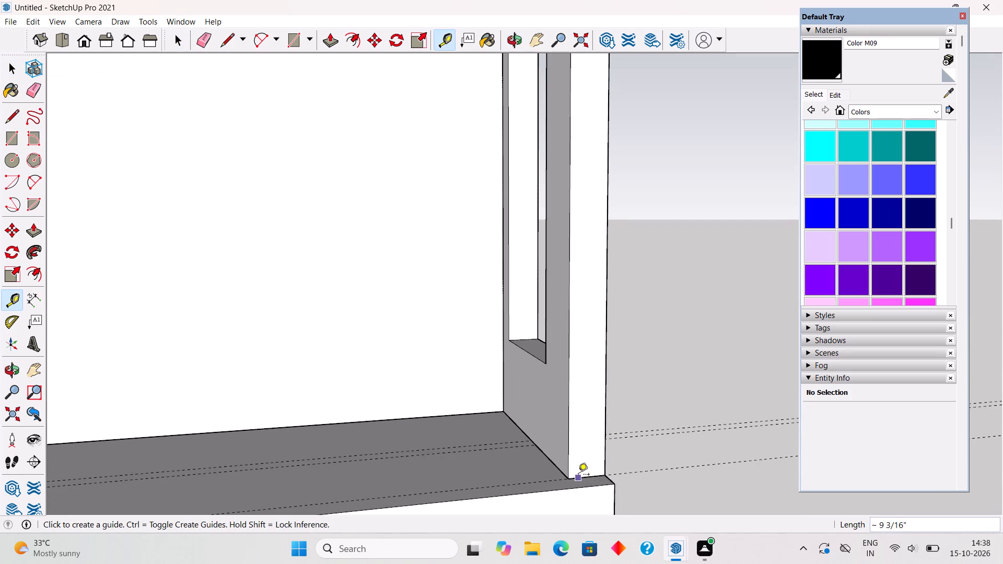
Offset a guide 6" inward from the guide that runs across the slab at the short windowed wall's free end.
{"action": "scroll", "coordinate": [578, 475], "scroll_direction": "down", "scroll_amount": 11}
{"action": "scroll", "coordinate": [331, 497], "scroll_direction": "up", "scroll_amount": 5}
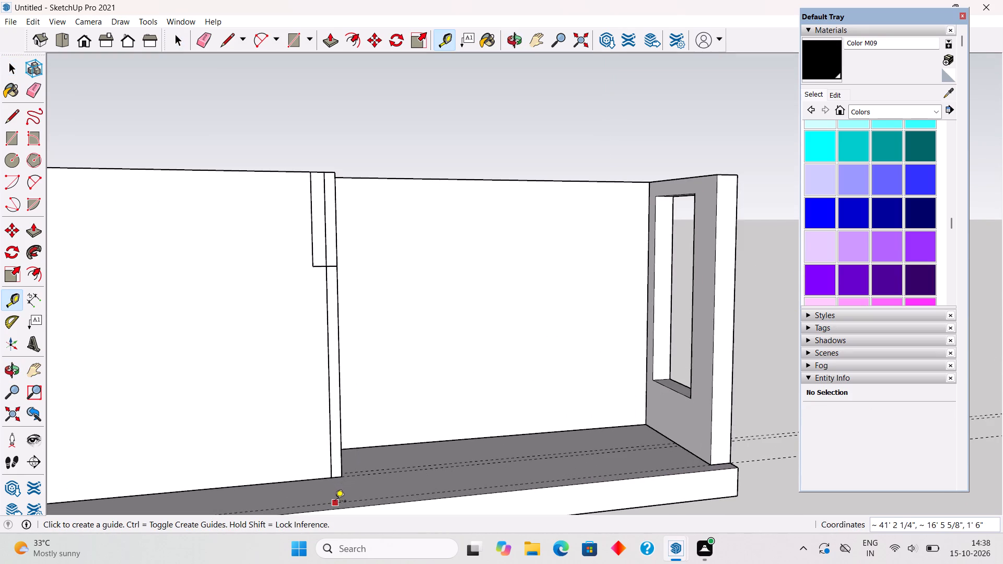
{"action": "left_click", "coordinate": [335, 502]}
{"action": "scroll", "coordinate": [342, 478], "scroll_direction": "down", "scroll_amount": 8}
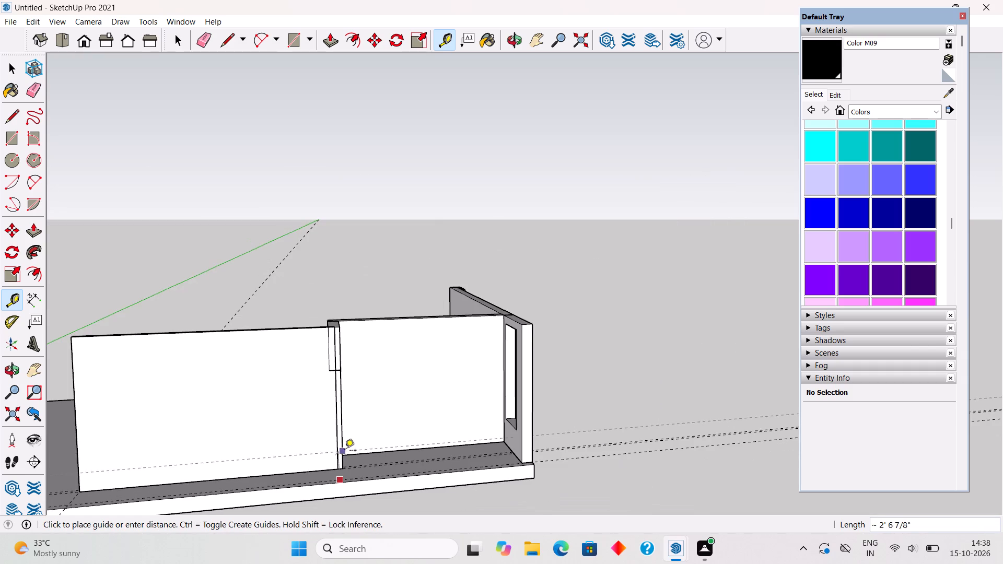
{"action": "middle_click_drag", "start_coordinate": [347, 445], "coordinate": [590, 470]}
{"action": "scroll", "coordinate": [590, 469], "scroll_direction": "down", "scroll_amount": 5}
{"action": "scroll", "coordinate": [593, 500], "scroll_direction": "up", "scroll_amount": 5}
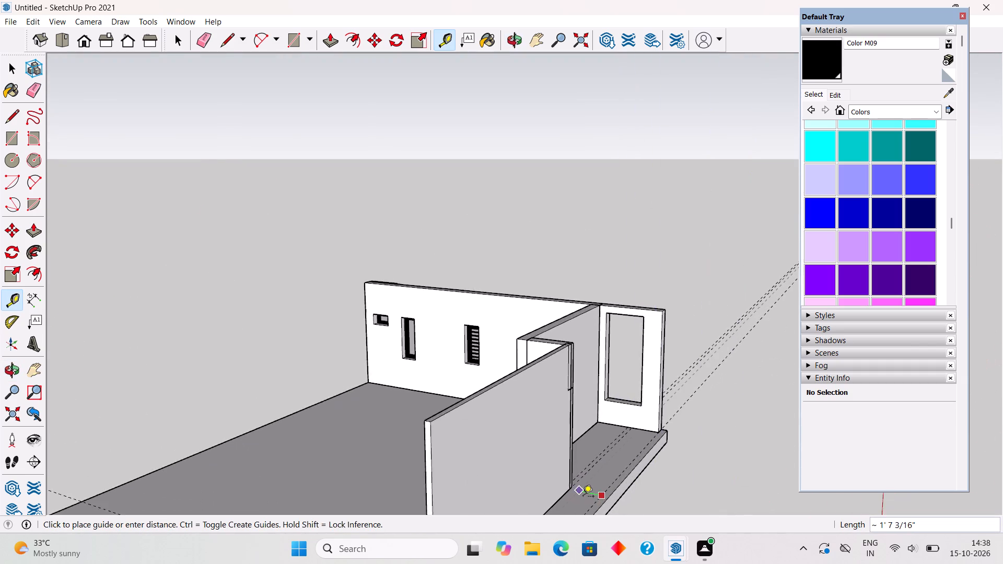
{"action": "scroll", "coordinate": [583, 497], "scroll_direction": "up", "scroll_amount": 5}
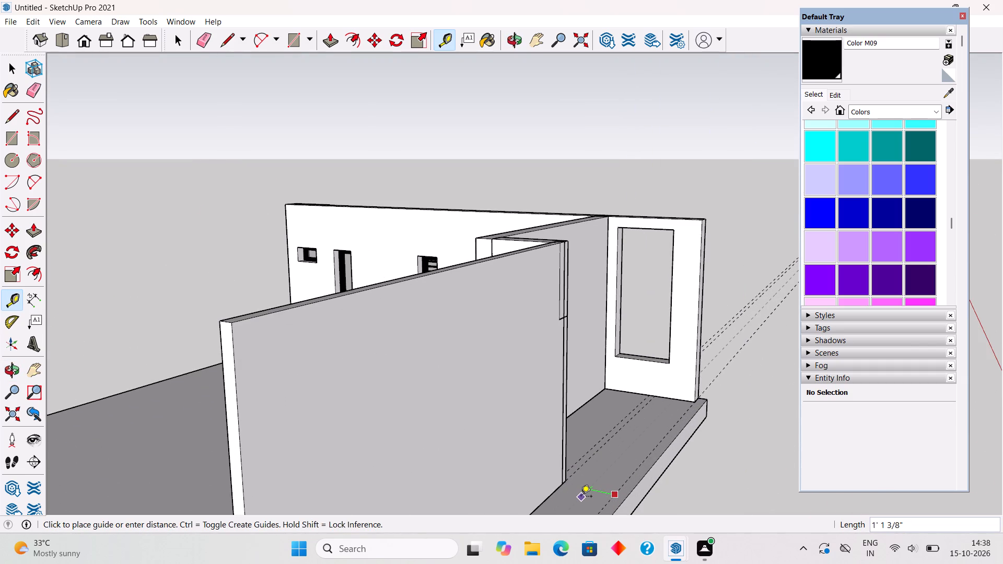
{"action": "type", "text": "6\""}
{"action": "key", "text": "Return"}
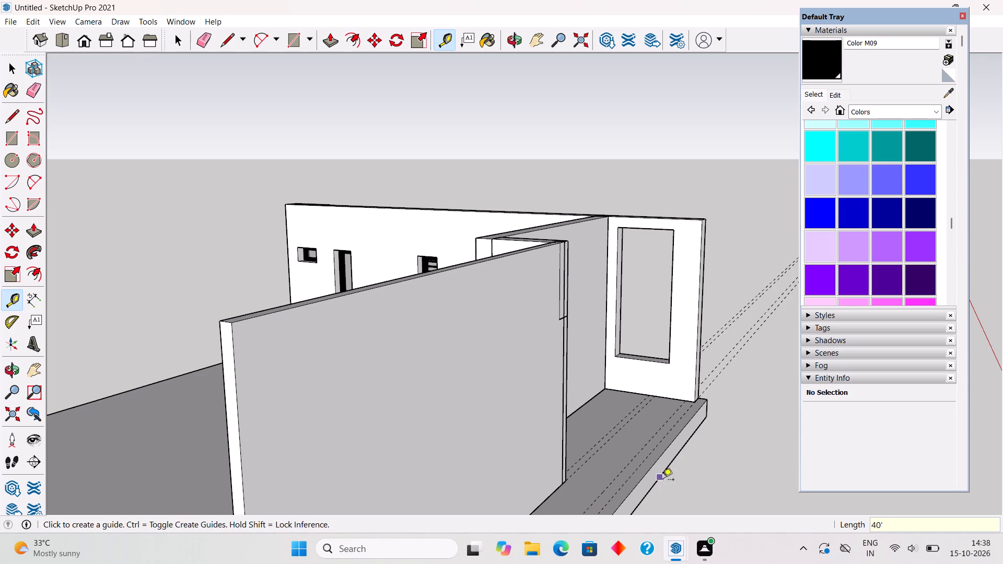
Place a guide along the door wall's bottom edge, running across the slab past the long wall's end.
{"action": "middle_click_drag", "start_coordinate": [617, 486], "coordinate": [151, 502]}
{"action": "scroll", "coordinate": [258, 367], "scroll_direction": "up", "scroll_amount": 4}
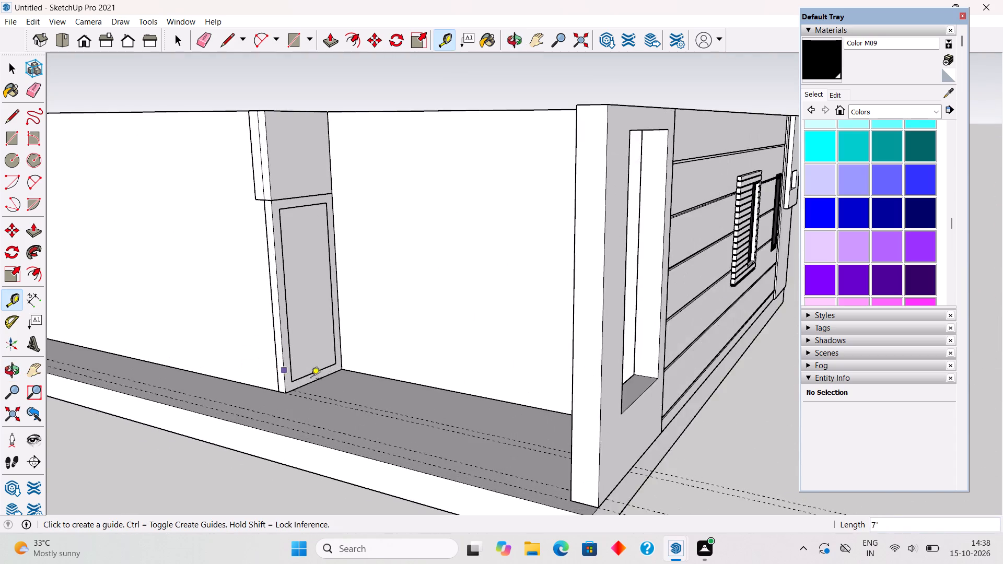
{"action": "scroll", "coordinate": [311, 379], "scroll_direction": "up", "scroll_amount": 6}
{"action": "double_click", "coordinate": [289, 380]}
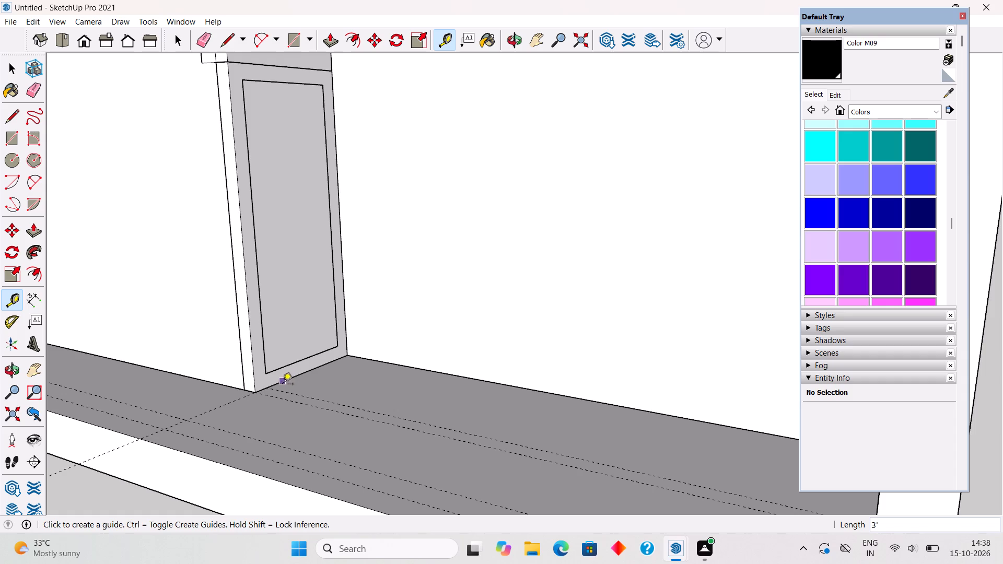
Move the long wall beside the door toward the slab's front edge so its back end corner meets the door wall's corner.
{"action": "key", "text": "space"}
{"action": "left_click", "coordinate": [237, 361]}
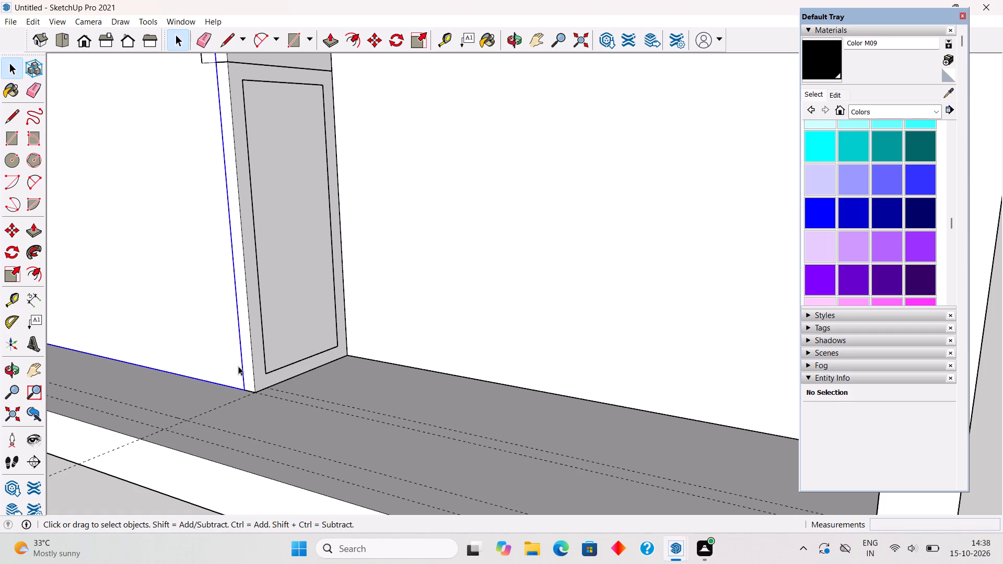
{"action": "scroll", "coordinate": [240, 370], "scroll_direction": "up", "scroll_amount": 4}
{"action": "key", "text": "m"}
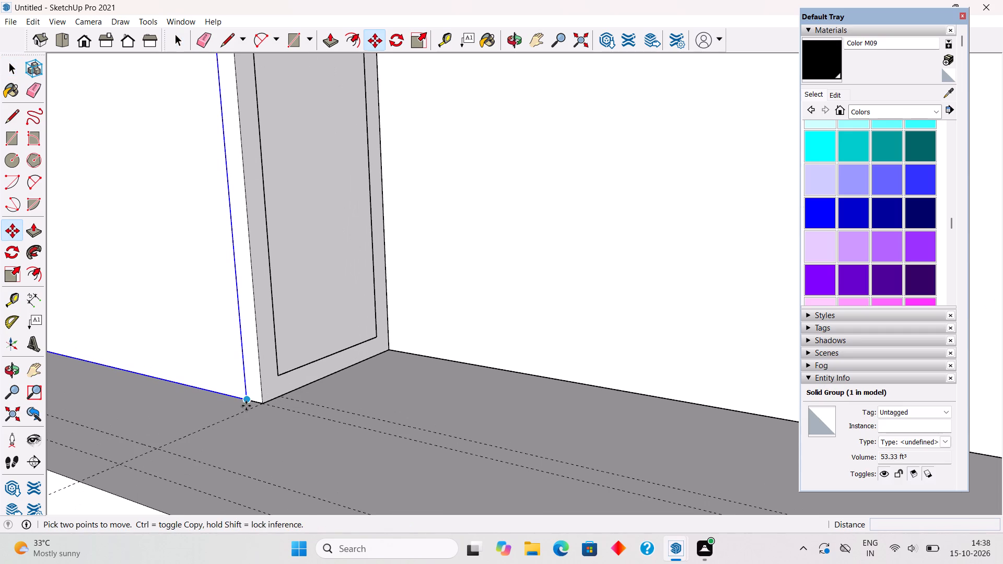
{"action": "left_click", "coordinate": [246, 405]}
{"action": "left_click", "coordinate": [221, 420]}
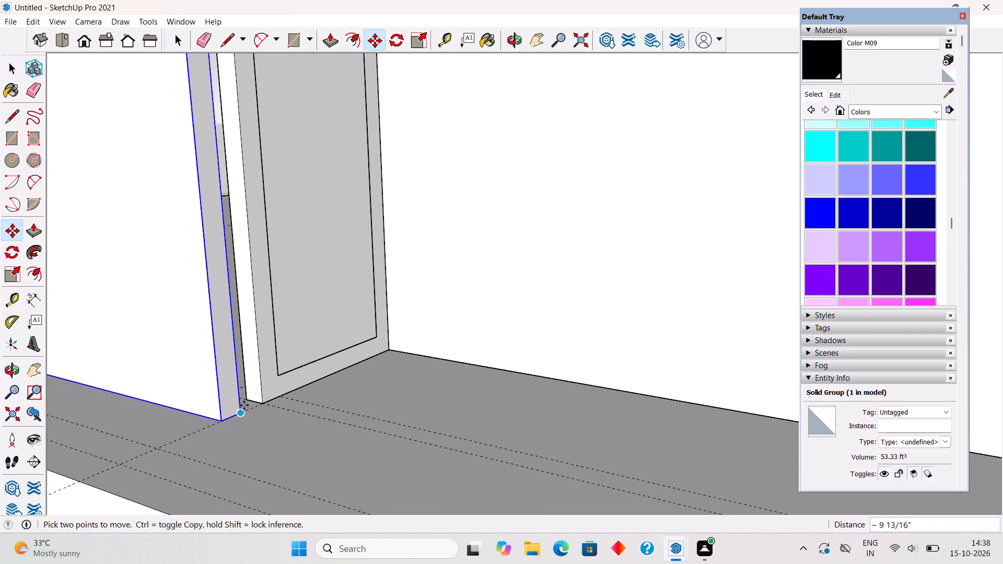
{"action": "left_click", "coordinate": [241, 412]}
{"action": "left_click", "coordinate": [258, 405]}
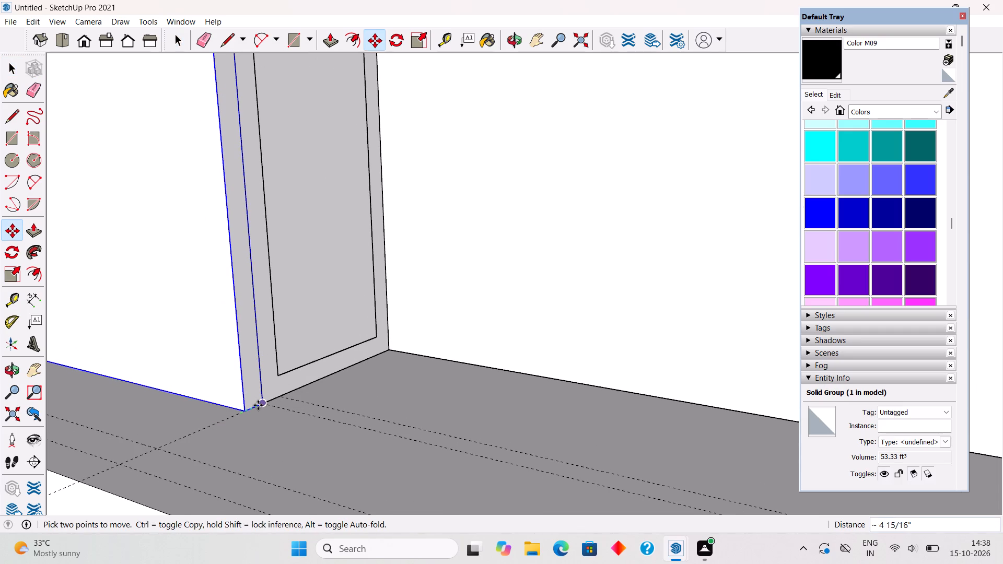
{"action": "scroll", "coordinate": [258, 405], "scroll_direction": "down", "scroll_amount": 10}
{"action": "key", "text": "space"}
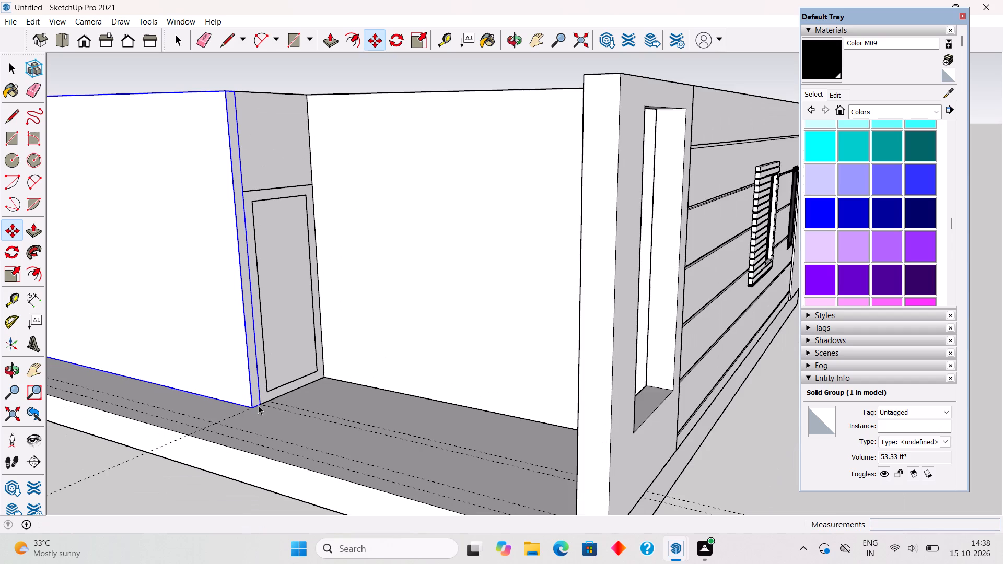
{"action": "left_click", "coordinate": [183, 496]}
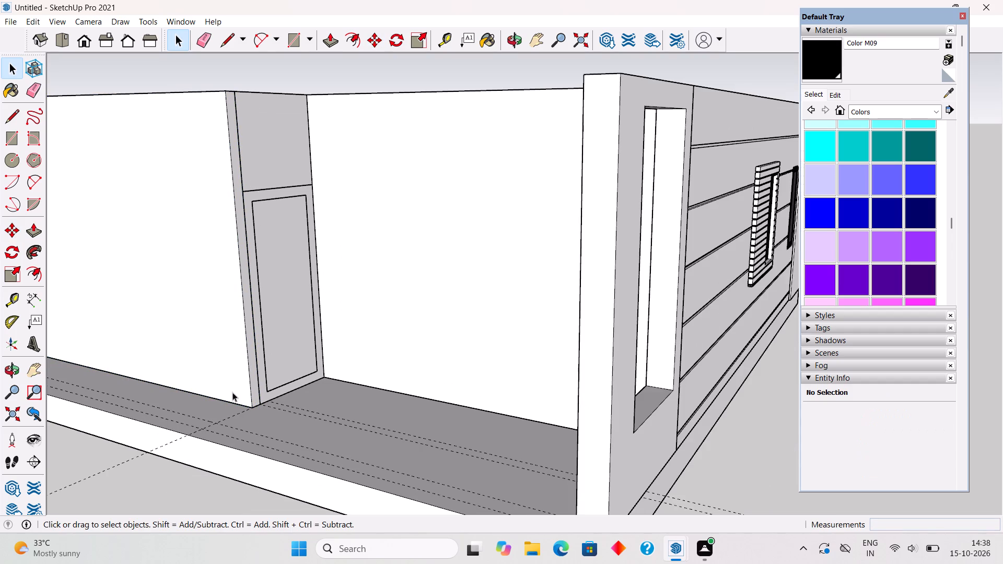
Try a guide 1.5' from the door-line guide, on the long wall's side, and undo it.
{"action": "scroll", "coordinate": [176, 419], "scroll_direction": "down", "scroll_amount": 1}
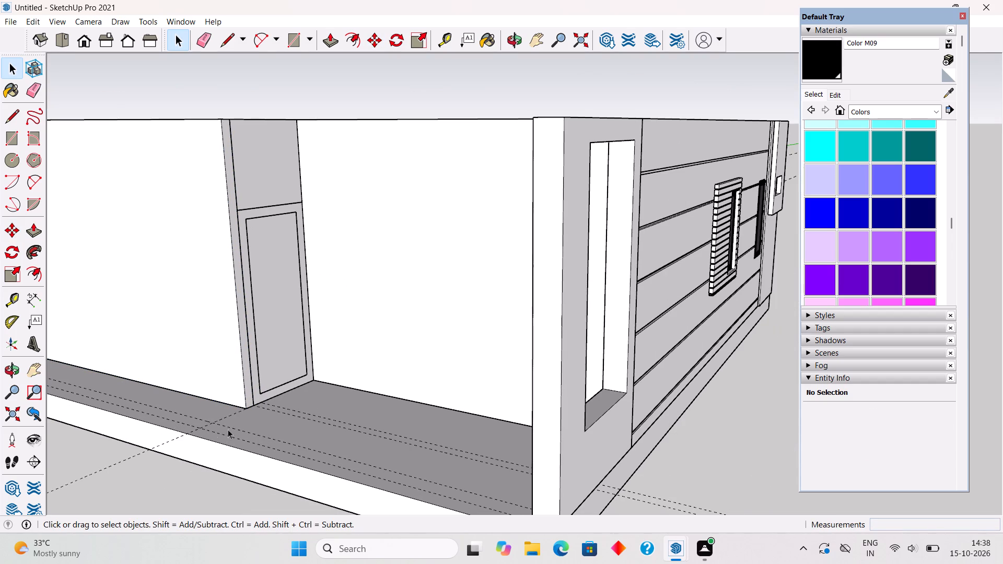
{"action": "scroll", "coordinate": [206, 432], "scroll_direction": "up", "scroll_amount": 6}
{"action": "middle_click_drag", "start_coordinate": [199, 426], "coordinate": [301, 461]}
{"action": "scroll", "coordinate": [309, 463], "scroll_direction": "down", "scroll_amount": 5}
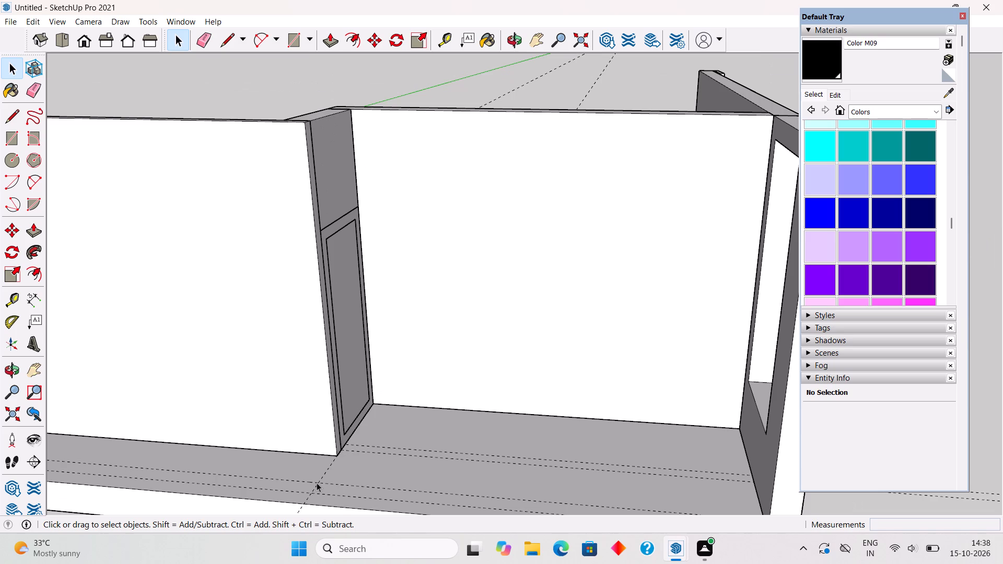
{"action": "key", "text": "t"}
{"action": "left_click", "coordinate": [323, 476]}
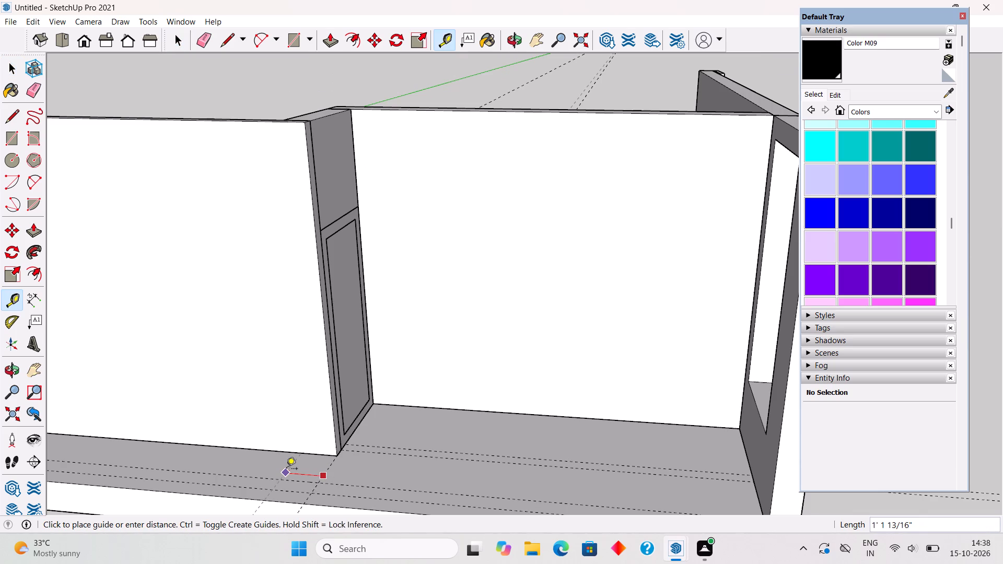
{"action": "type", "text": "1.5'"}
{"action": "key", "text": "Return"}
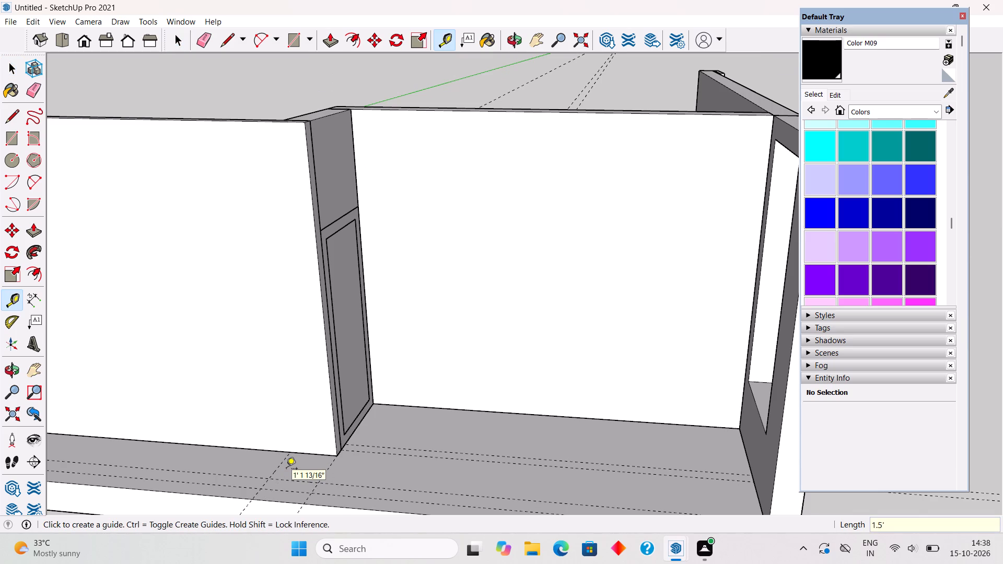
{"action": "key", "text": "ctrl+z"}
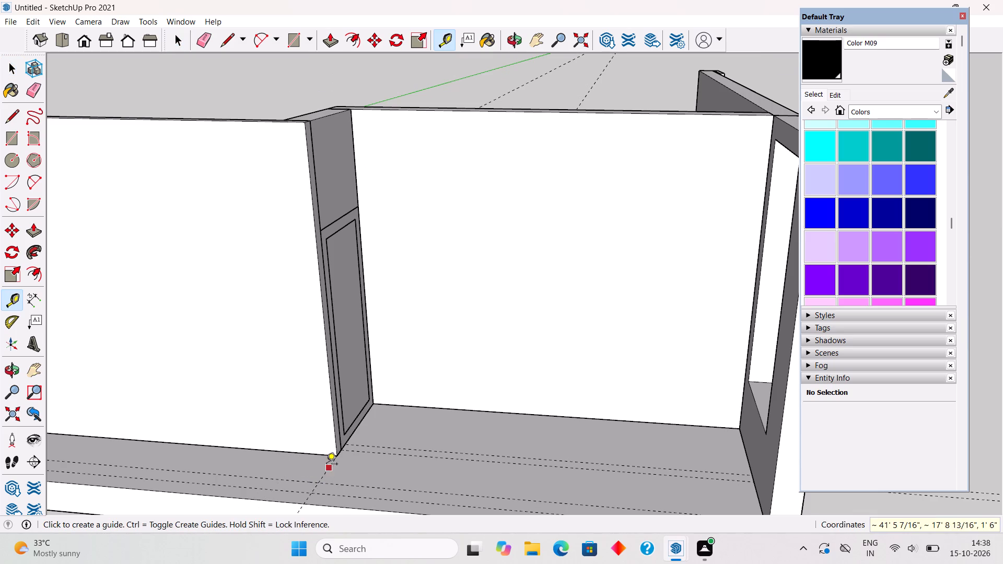
Offset a guide 1.2' from the door-line guide, on the long wall's side.
{"action": "left_click", "coordinate": [328, 464]}
{"action": "type", "text": "1.2'"}
{"action": "key", "text": "Return"}
{"action": "key", "text": "space"}
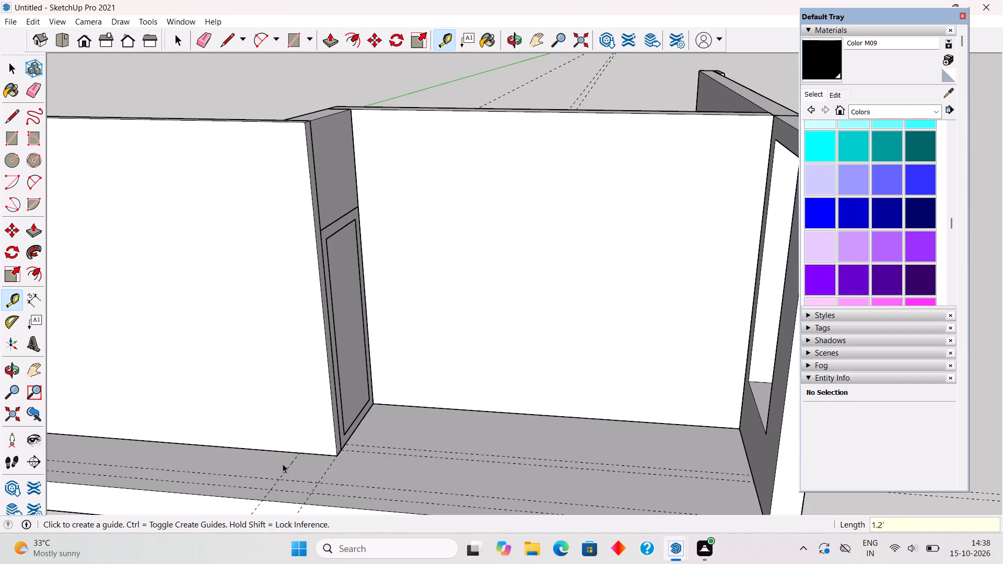
Draw a 1.2' by 6" rectangle between the crossing guides in front of the door and pull it up 10' to the short wall's top.
{"action": "type", "text": "r"}
{"action": "left_click", "coordinate": [283, 477]}
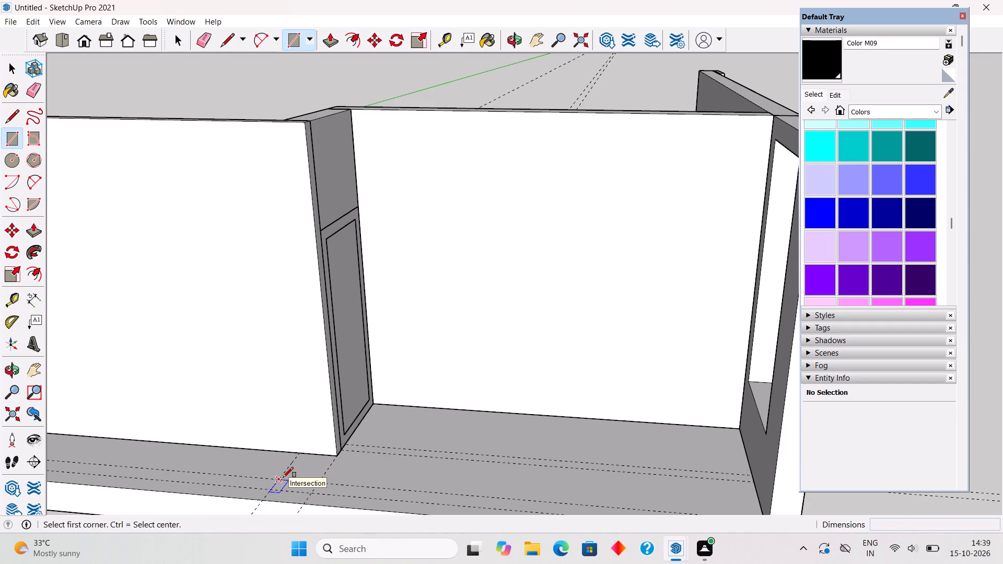
{"action": "left_click", "coordinate": [313, 490]}
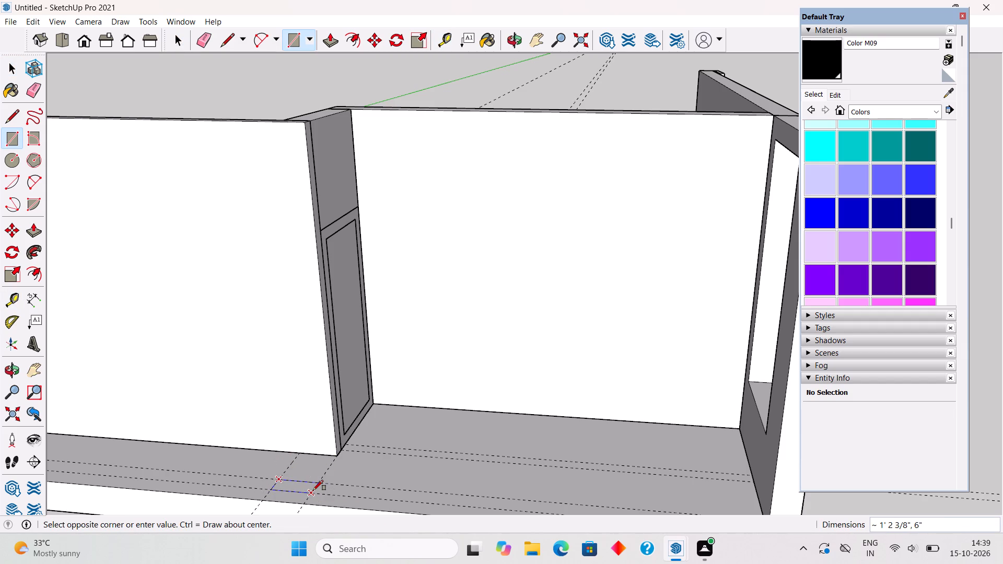
{"action": "key", "text": "p"}
{"action": "left_click", "coordinate": [306, 483]}
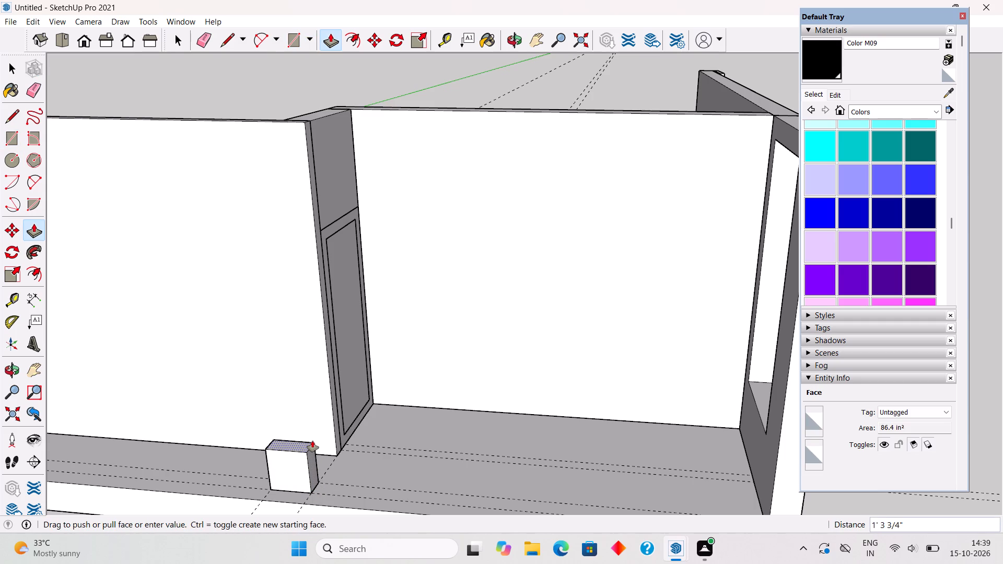
{"action": "scroll", "coordinate": [312, 441], "scroll_direction": "down", "scroll_amount": 8}
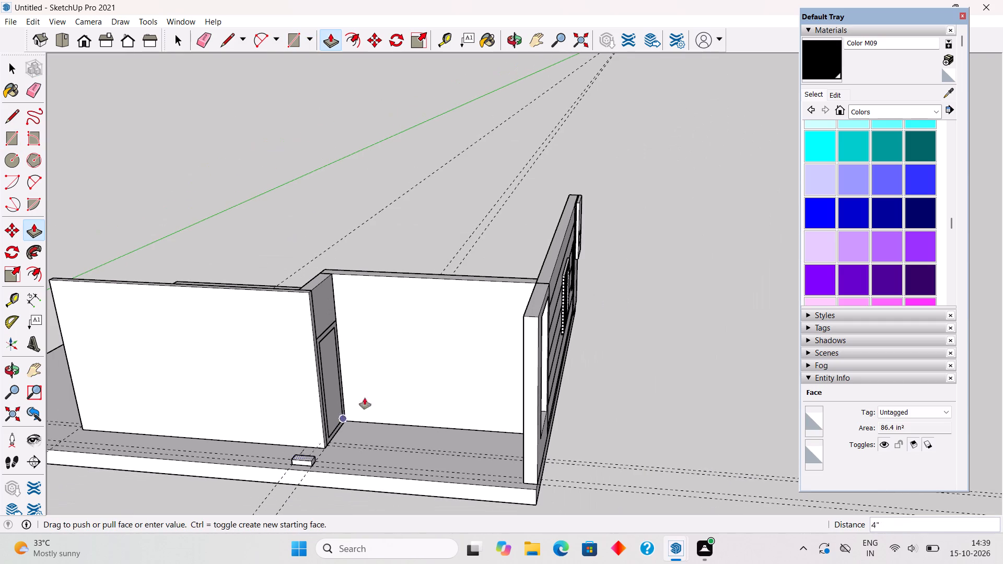
{"action": "left_click", "coordinate": [531, 313]}
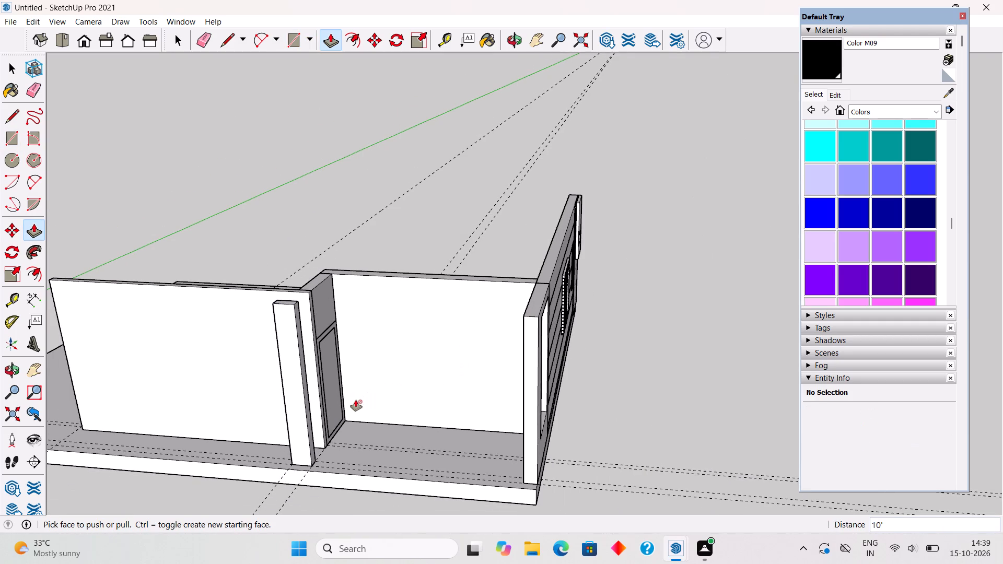
Make the new 10' column beside the door a group.
{"action": "key", "text": "space"}
{"action": "triple_click", "coordinate": [295, 395]}
{"action": "right_click", "coordinate": [296, 395]}
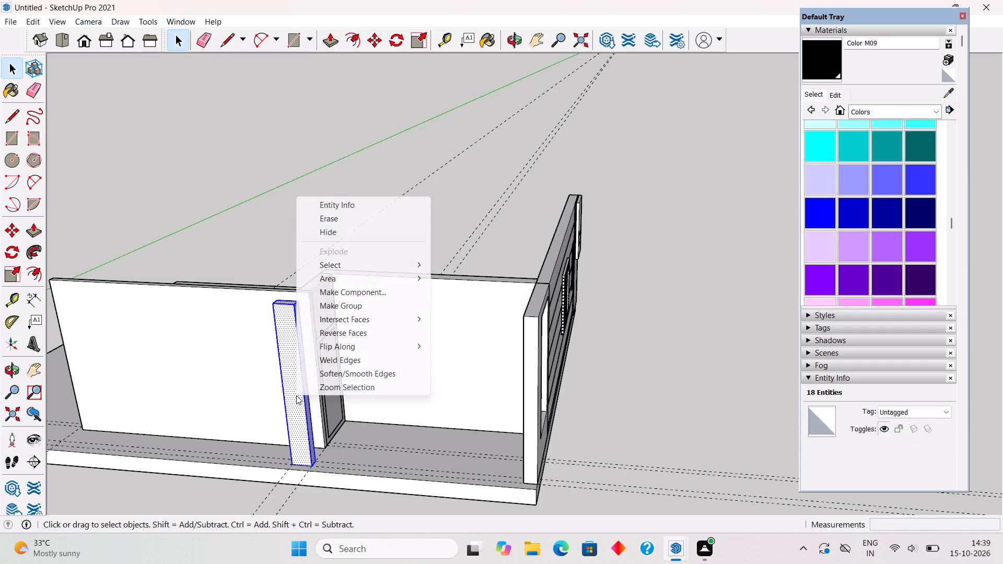
{"action": "left_click", "coordinate": [351, 310]}
{"action": "left_click", "coordinate": [638, 389]}
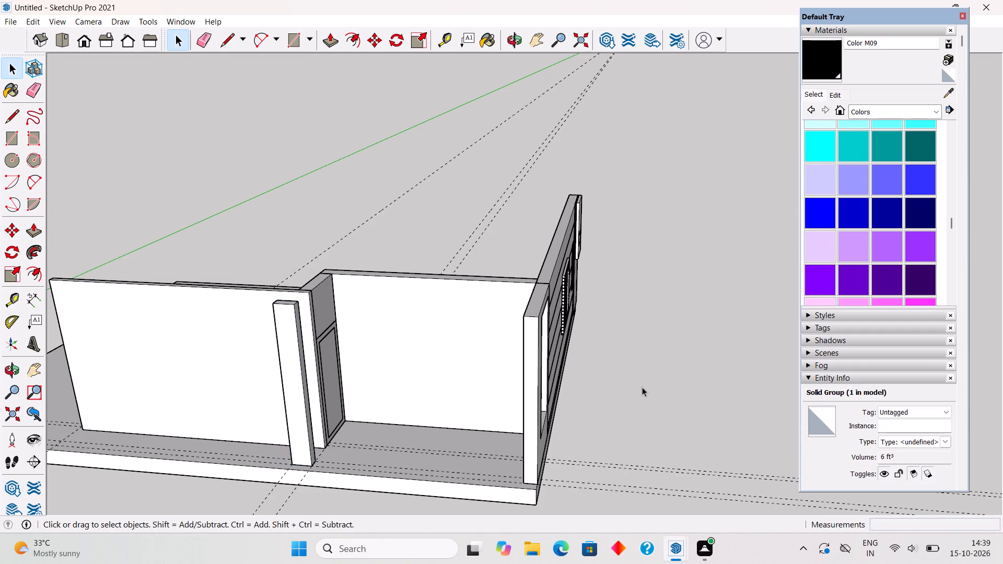
Scale the short windowed wall in red and green from its clad-wall side grip toward its free end, to about -0.29, 0.50.
{"action": "middle_click_drag", "start_coordinate": [579, 387], "coordinate": [330, 310]}
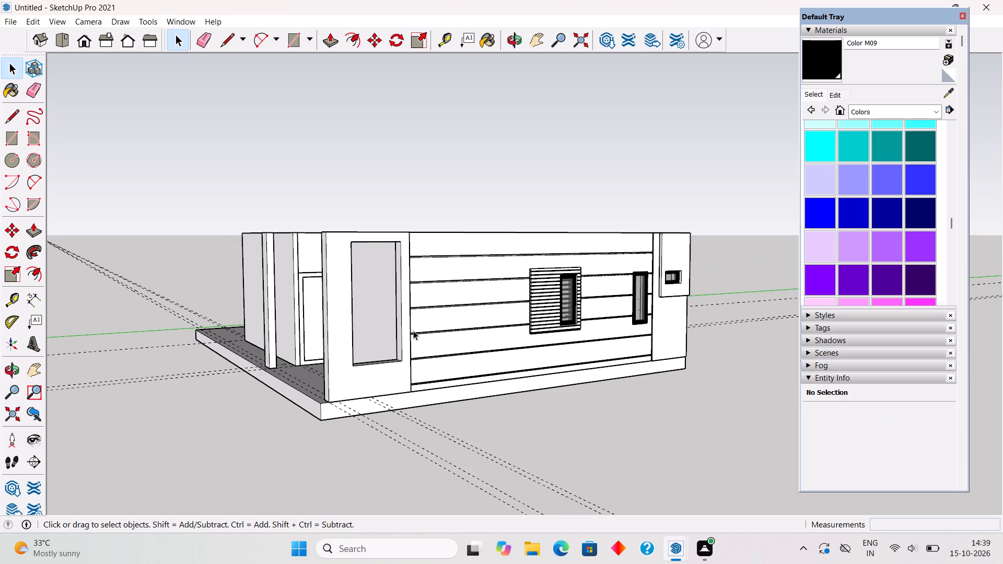
{"action": "scroll", "coordinate": [399, 338], "scroll_direction": "up", "scroll_amount": 5}
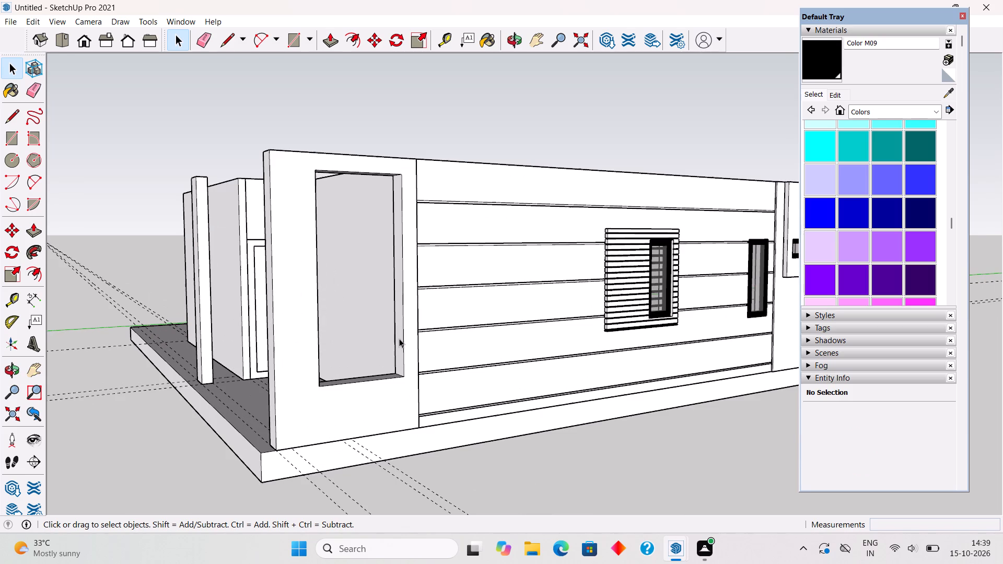
{"action": "left_click", "coordinate": [407, 336]}
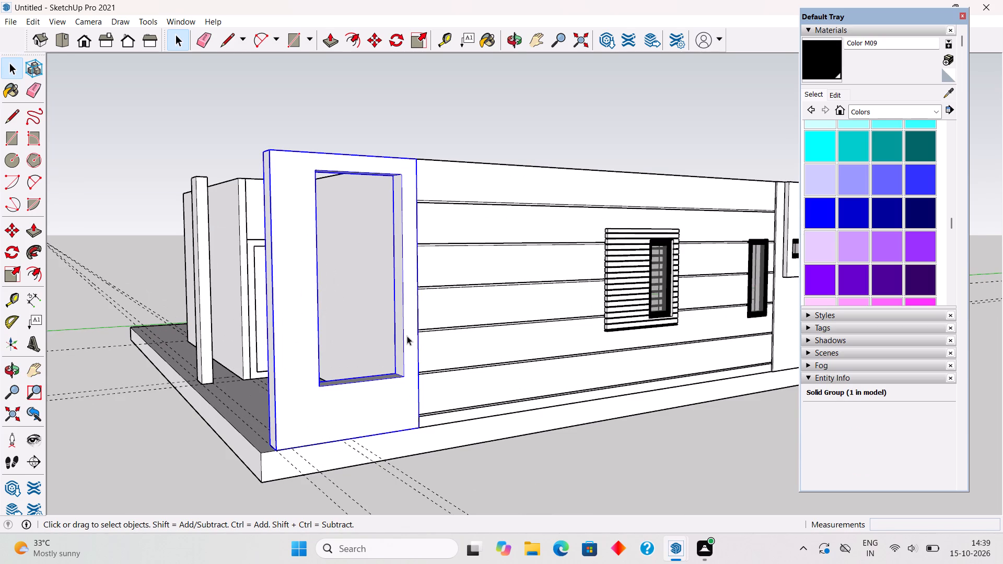
{"action": "key", "text": "s"}
{"action": "middle_click_drag", "start_coordinate": [391, 305], "coordinate": [89, 313]}
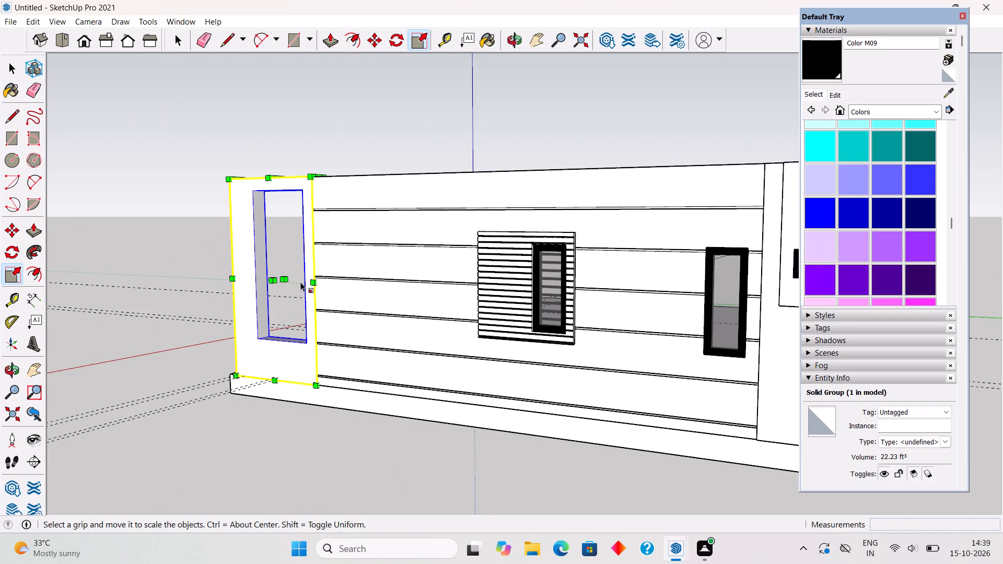
{"action": "scroll", "coordinate": [300, 282], "scroll_direction": "up", "scroll_amount": 11}
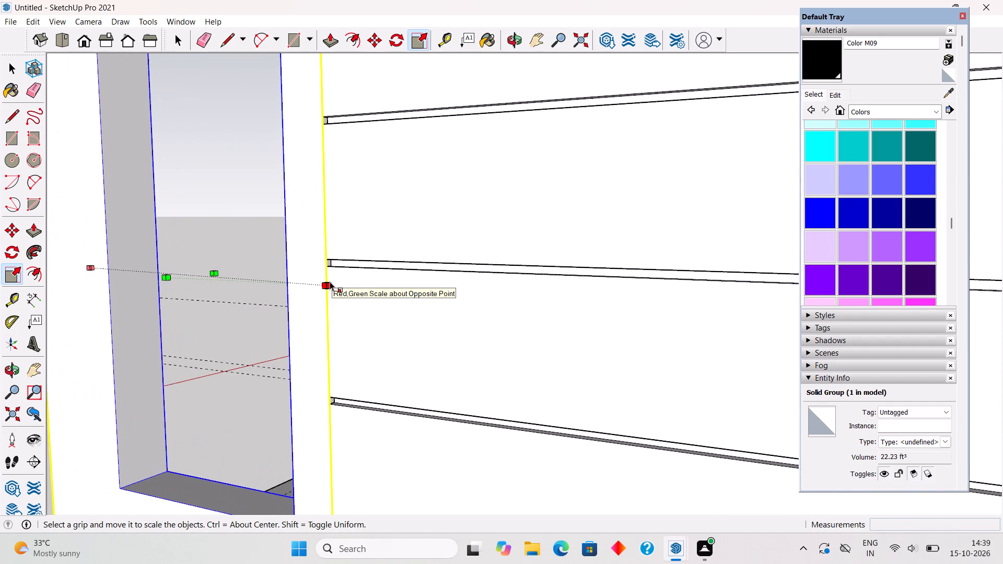
{"action": "scroll", "coordinate": [330, 281], "scroll_direction": "up", "scroll_amount": 1}
{"action": "left_click", "coordinate": [330, 281]}
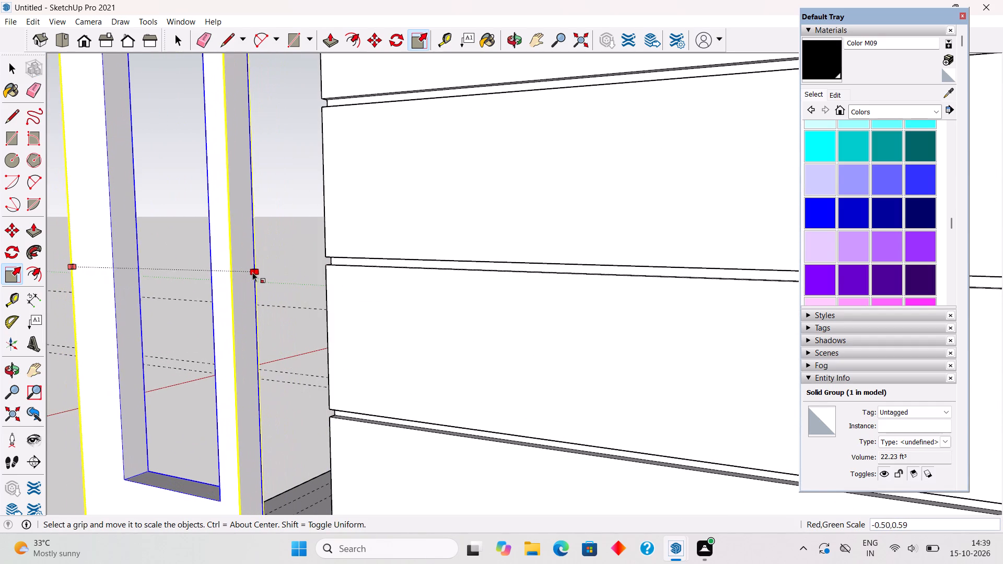
{"action": "left_click", "coordinate": [231, 272]}
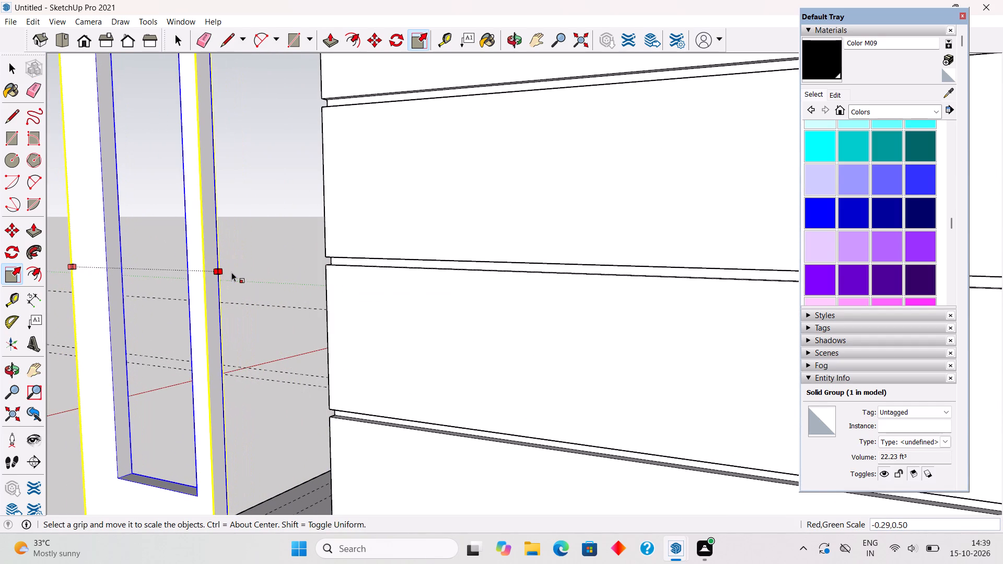
{"action": "scroll", "coordinate": [237, 278], "scroll_direction": "down", "scroll_amount": 5}
{"action": "key", "text": "space"}
{"action": "left_click", "coordinate": [238, 263]}
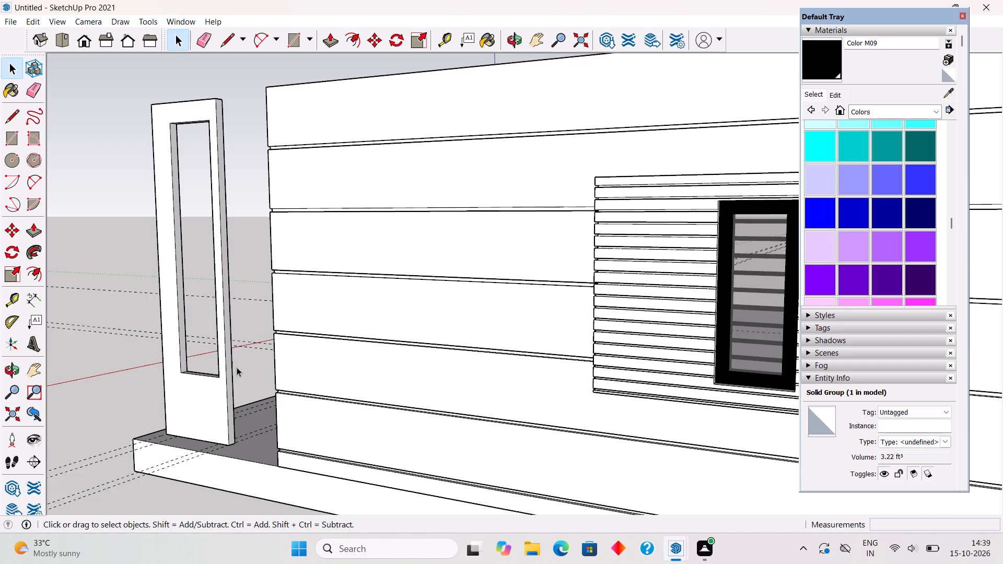
{"action": "middle_click_drag", "start_coordinate": [261, 385], "coordinate": [611, 421]}
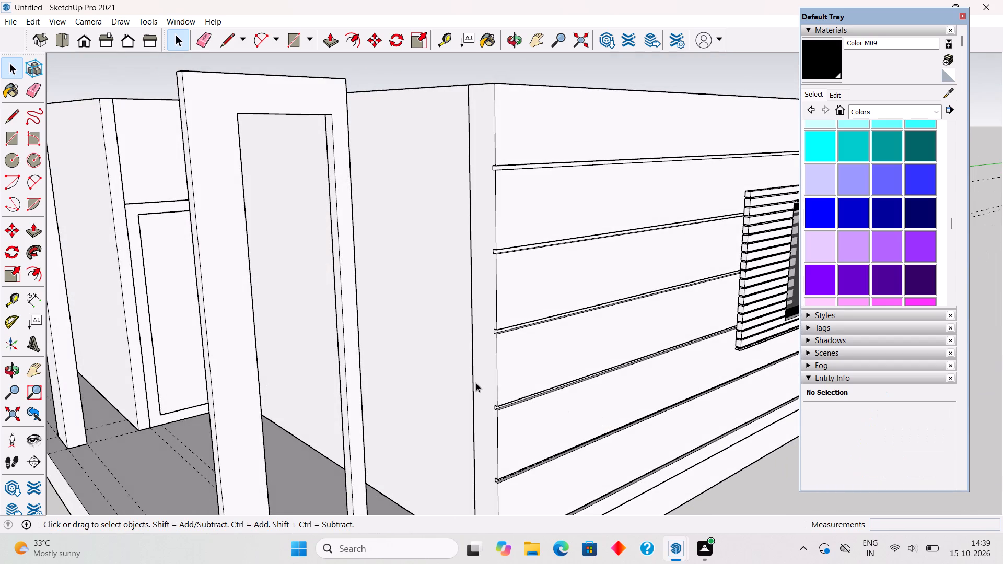
Pull the clad wall's end face out 1' toward the short windowed wall.
{"action": "triple_click", "coordinate": [481, 383]}
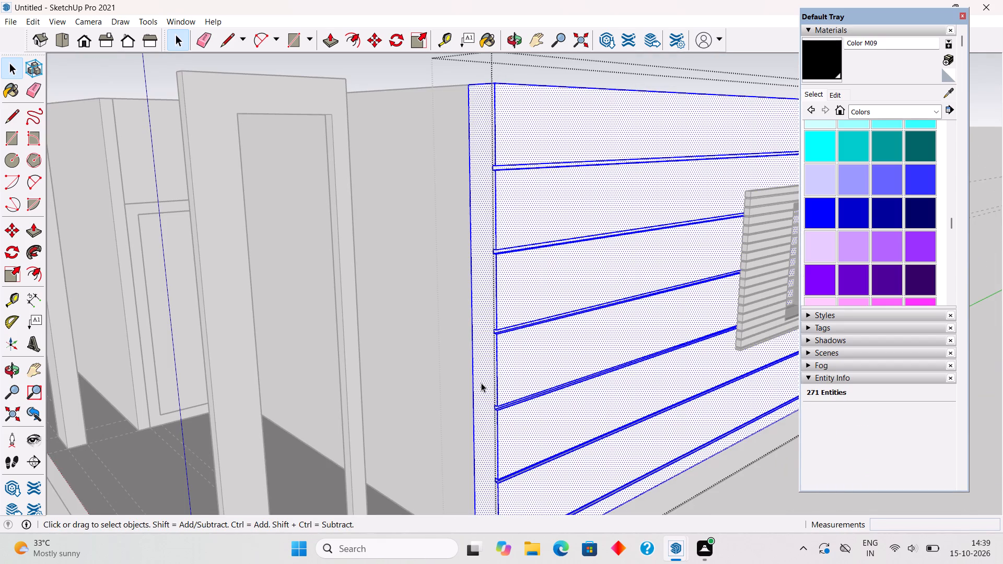
{"action": "key", "text": "p"}
{"action": "left_click", "coordinate": [481, 383]}
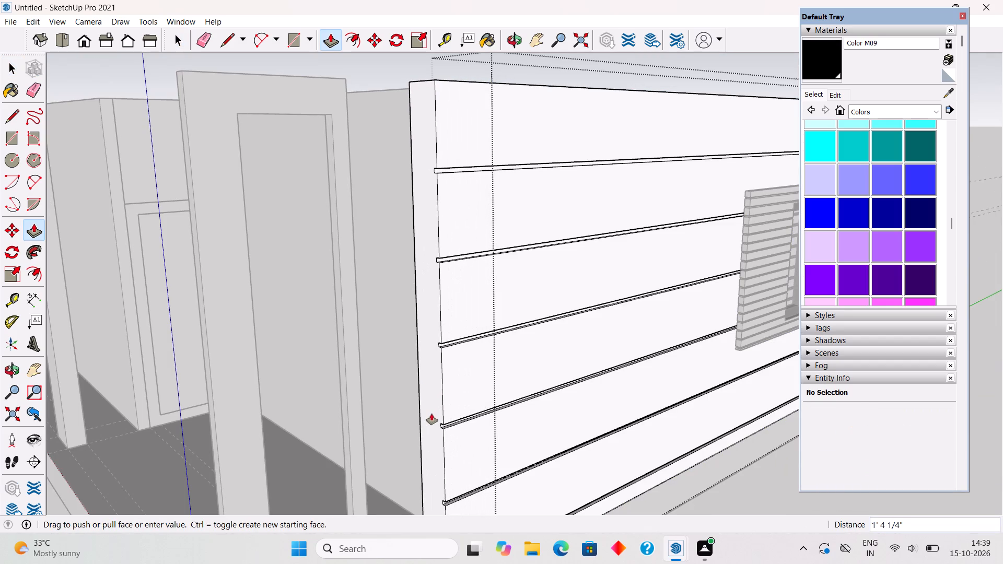
{"action": "type", "text": "1'"}
{"action": "key", "text": "Return"}
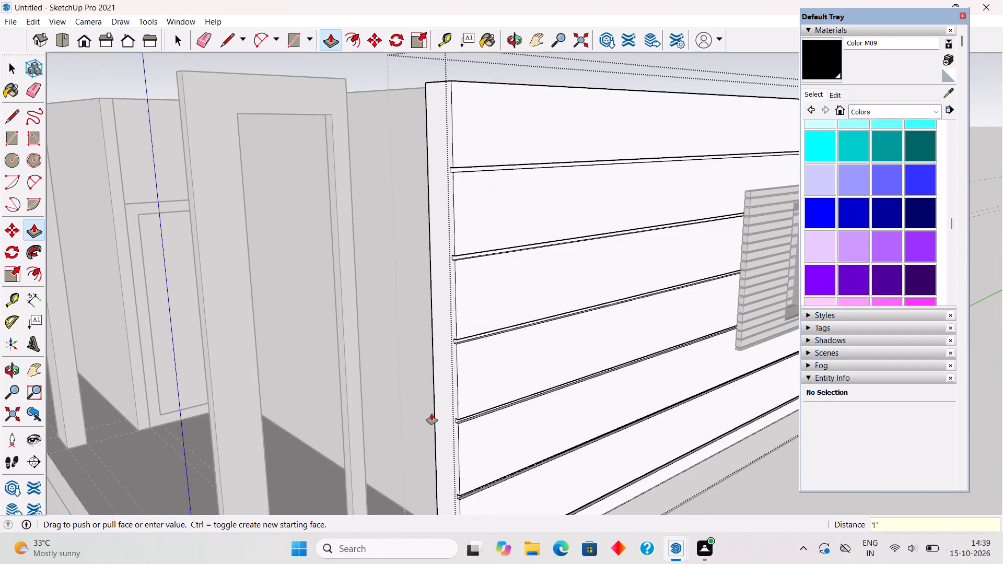
{"action": "key", "text": "space"}
{"action": "scroll", "coordinate": [431, 414], "scroll_direction": "down", "scroll_amount": 13}
{"action": "left_click", "coordinate": [502, 496]}
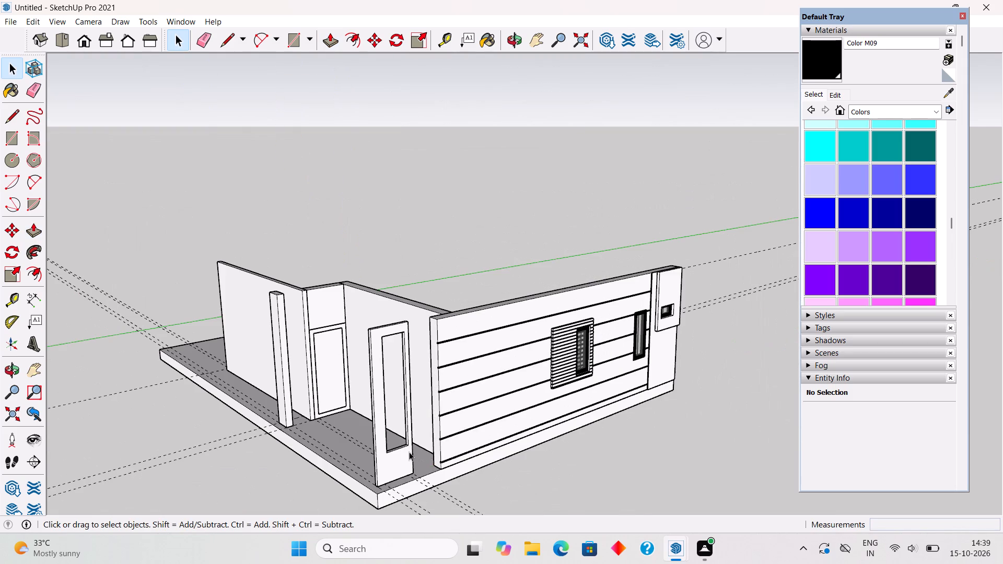
Extend the clad wall's end face another 1' toward the slab's front edge.
{"action": "left_click", "coordinate": [409, 451]}
{"action": "middle_click_drag", "start_coordinate": [416, 484], "coordinate": [273, 510]}
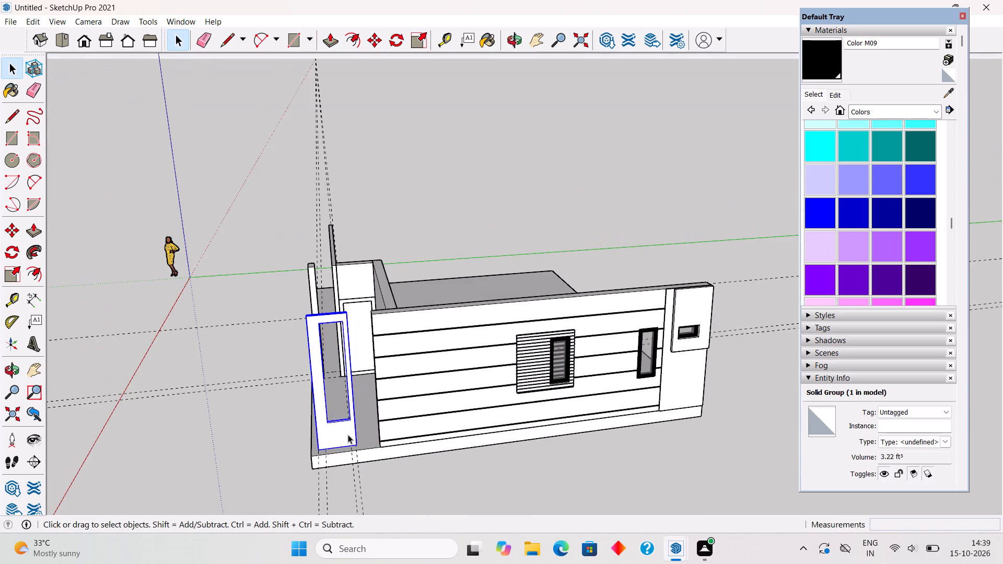
{"action": "scroll", "coordinate": [368, 381], "scroll_direction": "up", "scroll_amount": 4}
{"action": "middle_click_drag", "start_coordinate": [394, 362], "coordinate": [657, 375]}
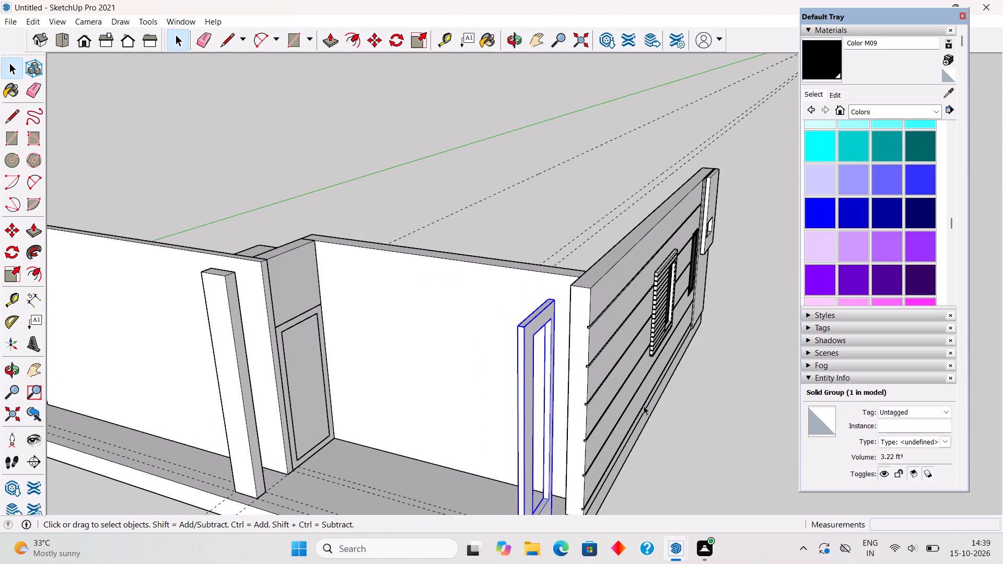
{"action": "scroll", "coordinate": [644, 406], "scroll_direction": "up", "scroll_amount": 4}
{"action": "triple_click", "coordinate": [518, 432]}
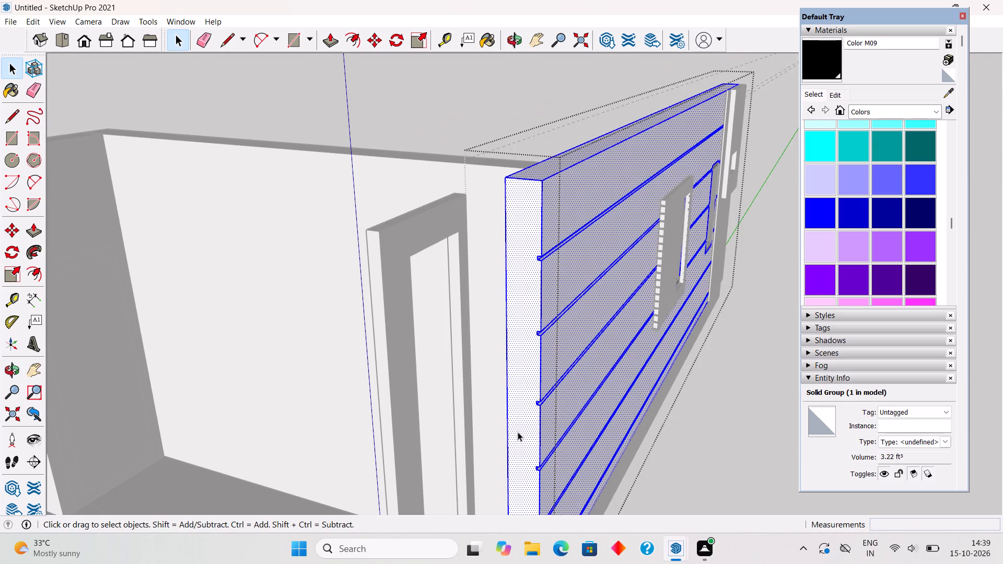
{"action": "key", "text": "p"}
{"action": "left_click", "coordinate": [518, 432]}
{"action": "type", "text": "1'"}
{"action": "key", "text": "Return"}
{"action": "key", "text": "space"}
{"action": "left_click", "coordinate": [676, 453]}
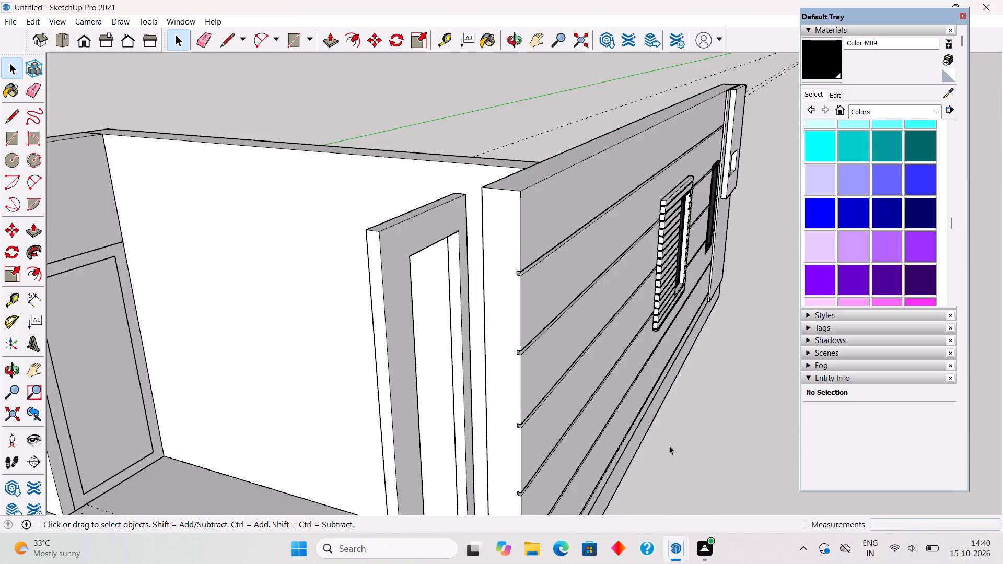
Scale the short windowed wall along green to about 1.24, stretching its side edge to meet the clad wall's end.
{"action": "scroll", "coordinate": [646, 402], "scroll_direction": "down", "scroll_amount": 5}
{"action": "middle_click_drag", "start_coordinate": [586, 436], "coordinate": [353, 412]}
{"action": "scroll", "coordinate": [278, 369], "scroll_direction": "up", "scroll_amount": 2}
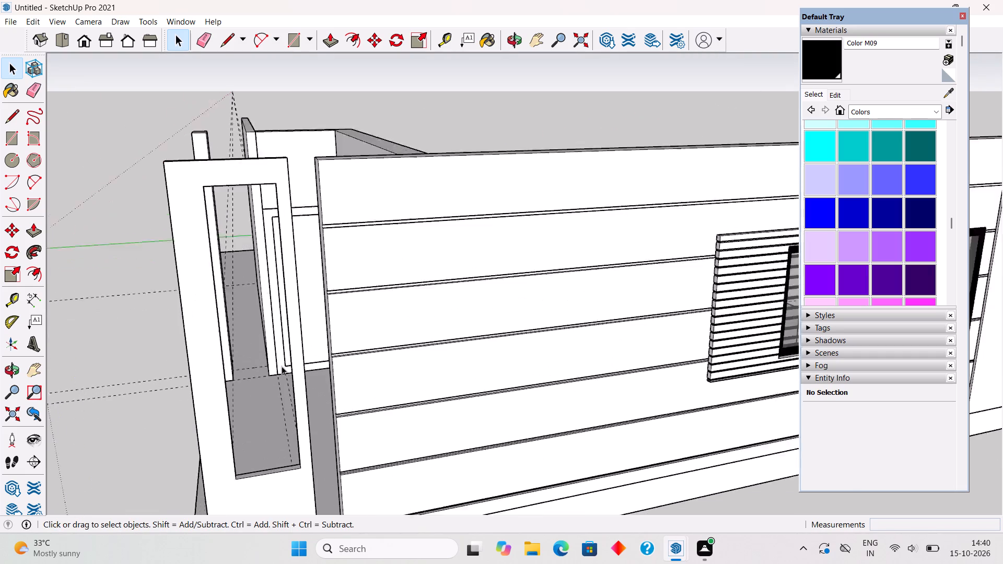
{"action": "scroll", "coordinate": [282, 366], "scroll_direction": "up", "scroll_amount": 2}
{"action": "left_click", "coordinate": [299, 361]}
{"action": "middle_click_drag", "start_coordinate": [310, 366], "coordinate": [240, 397]}
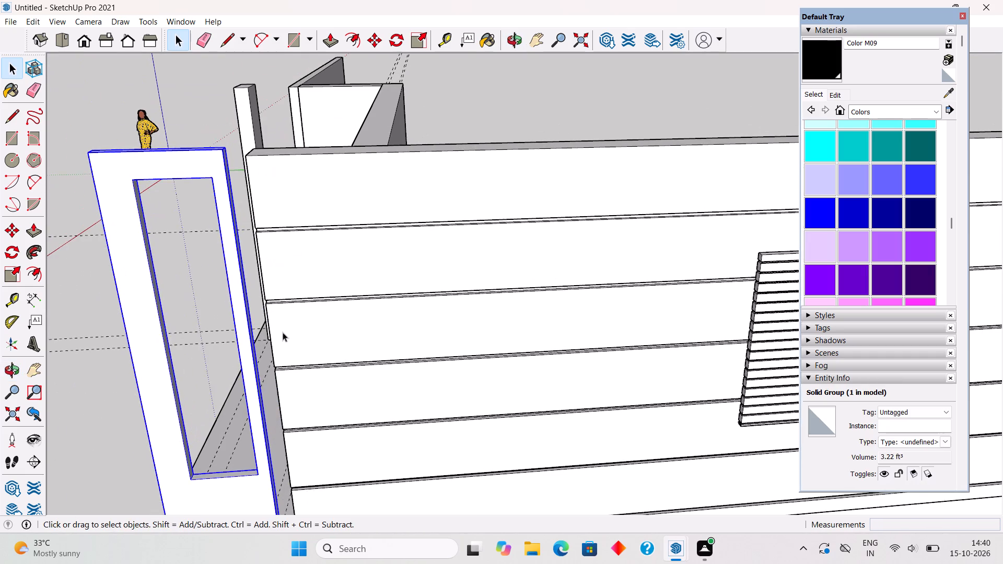
{"action": "scroll", "coordinate": [283, 330], "scroll_direction": "up", "scroll_amount": 8}
{"action": "key", "text": "s"}
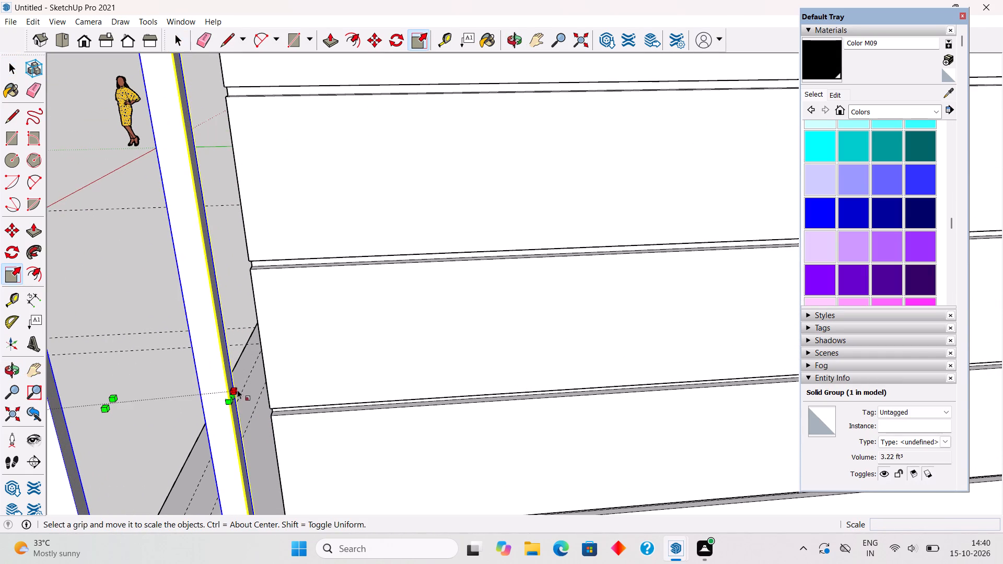
{"action": "left_click", "coordinate": [236, 394]}
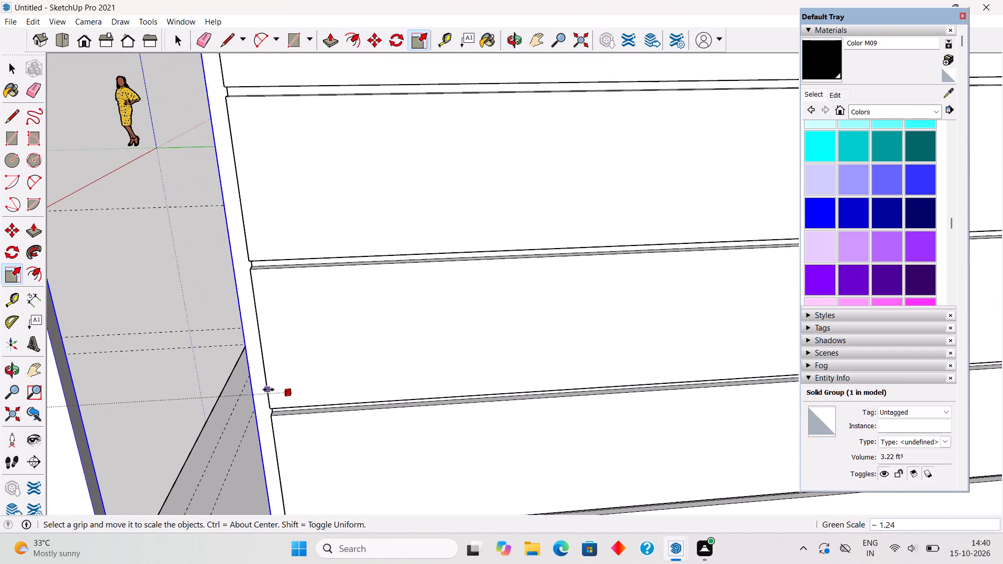
{"action": "left_click", "coordinate": [269, 390]}
{"action": "key", "text": "space"}
{"action": "scroll", "coordinate": [269, 390], "scroll_direction": "down", "scroll_amount": 11}
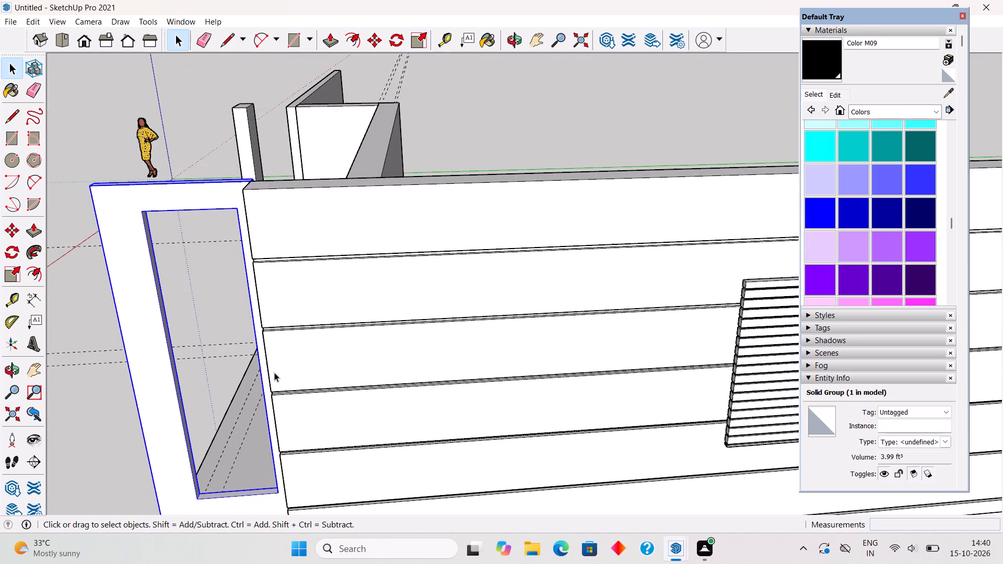
Pull the short windowed wall's outer face out about 9 3/16" to line up with the clad wall's outer corner.
{"action": "middle_click_drag", "start_coordinate": [263, 403], "coordinate": [396, 357]}
{"action": "scroll", "coordinate": [401, 380], "scroll_direction": "up", "scroll_amount": 2}
{"action": "middle_click_drag", "start_coordinate": [374, 386], "coordinate": [436, 393]}
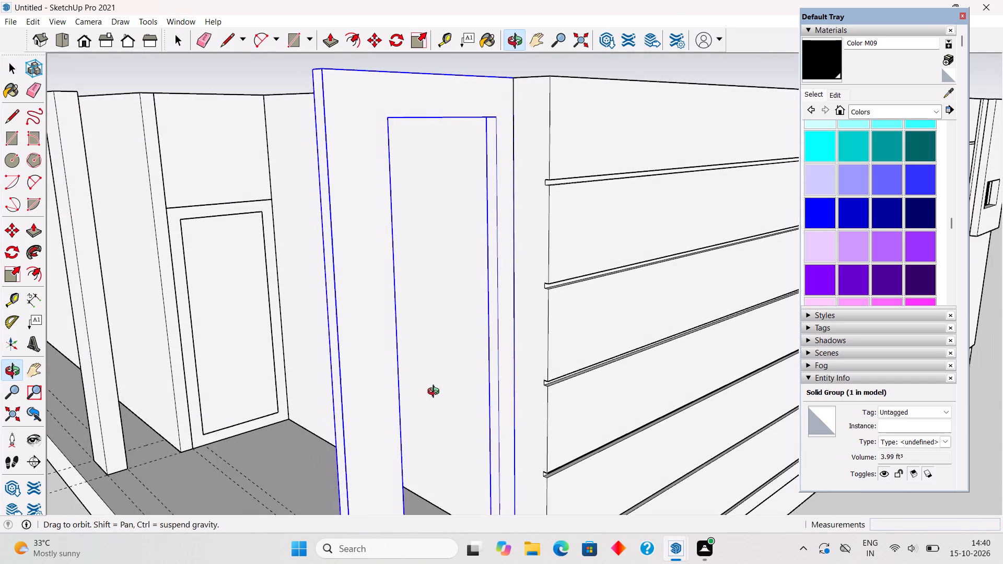
{"action": "middle_click_drag", "start_coordinate": [436, 393], "coordinate": [495, 477]}
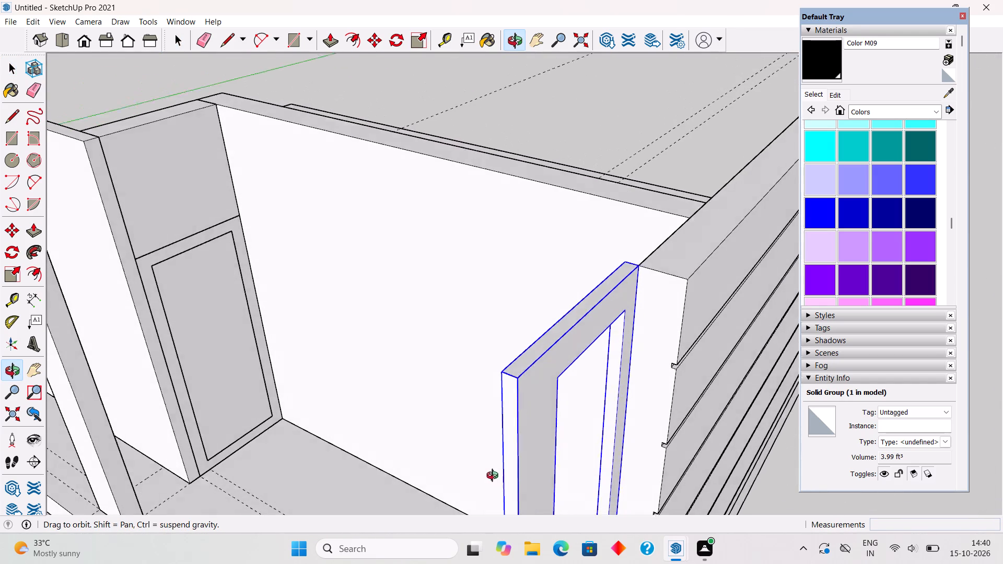
{"action": "middle_click_drag", "start_coordinate": [495, 477], "coordinate": [494, 475]}
{"action": "double_click", "coordinate": [521, 449]}
{"action": "left_click", "coordinate": [521, 449]}
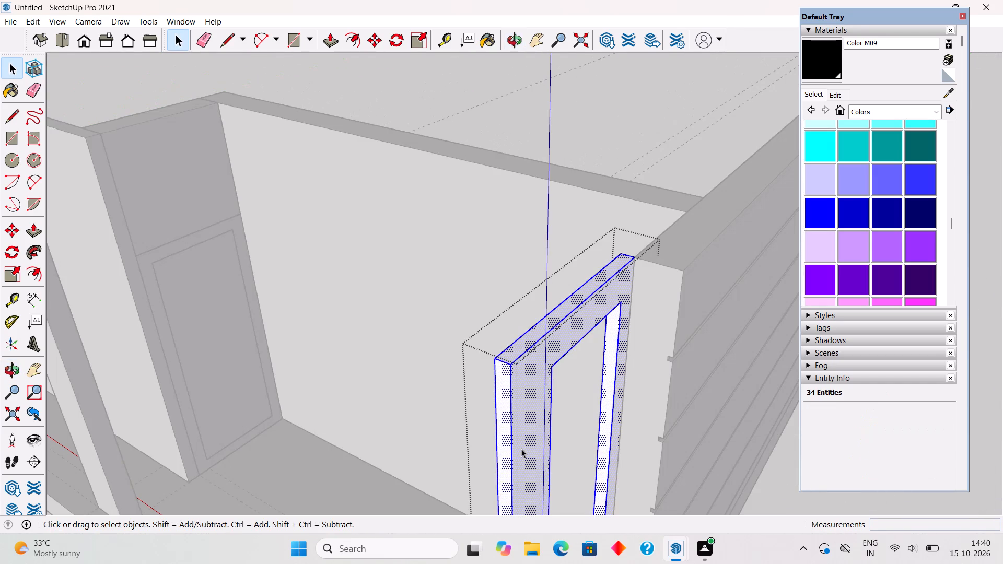
{"action": "left_click", "coordinate": [521, 448]}
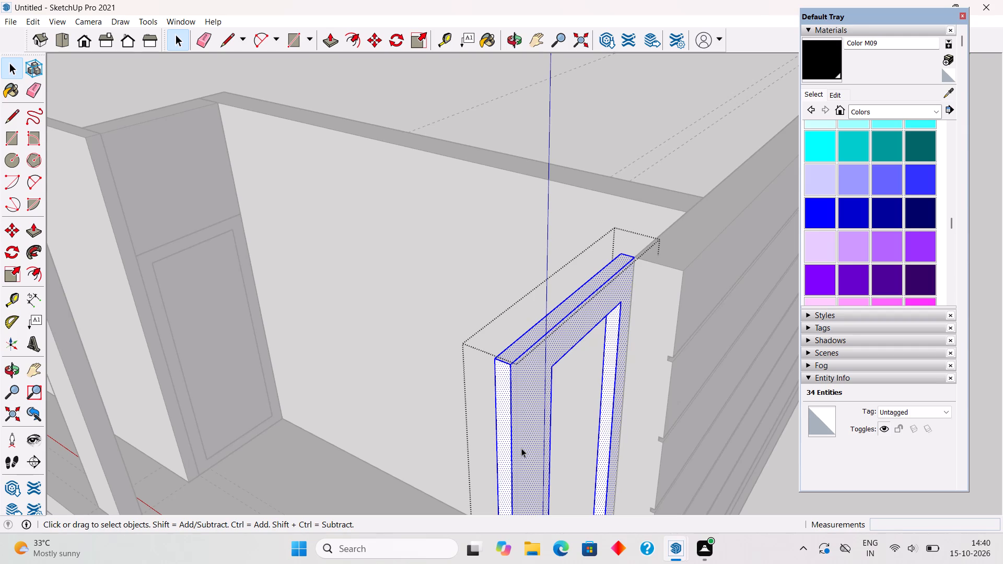
{"action": "key", "text": "p"}
{"action": "left_click", "coordinate": [521, 448]}
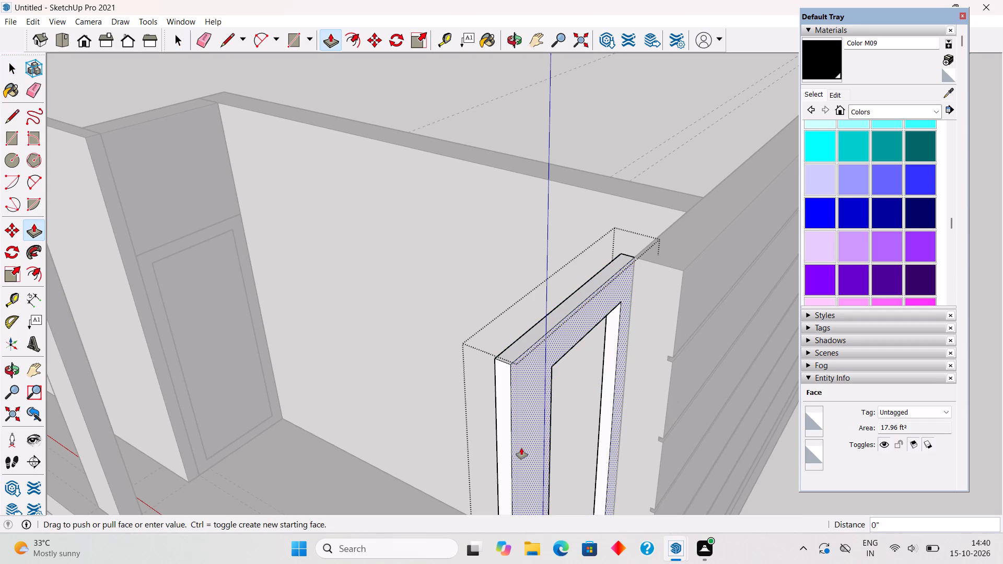
{"action": "left_click", "coordinate": [687, 265]}
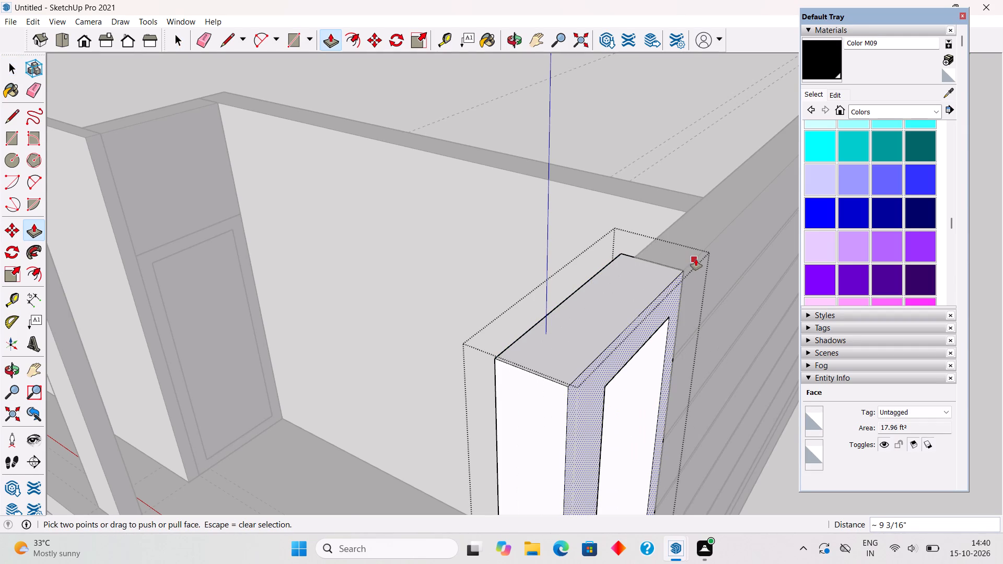
{"action": "scroll", "coordinate": [696, 259], "scroll_direction": "down", "scroll_amount": 11}
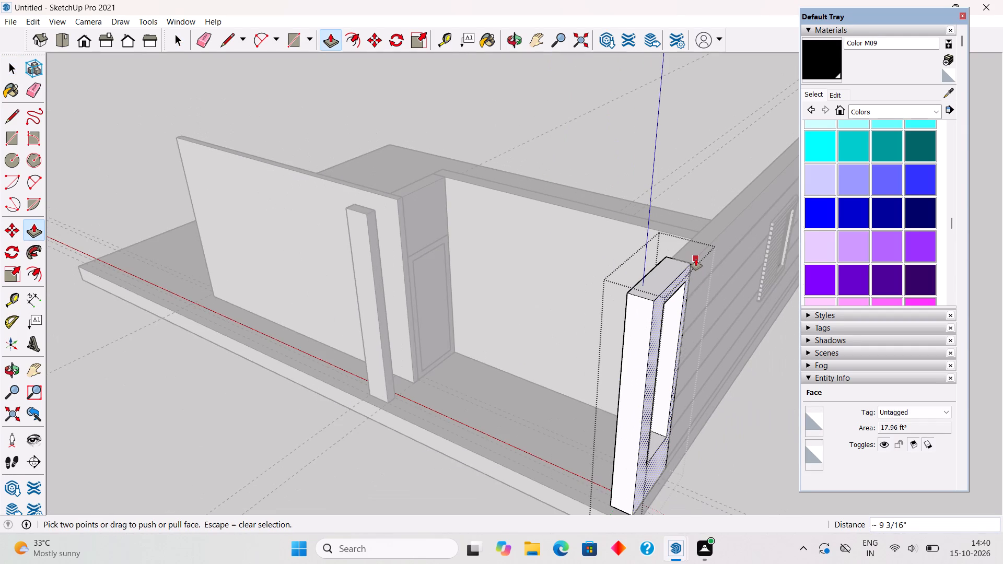
{"action": "middle_click_drag", "start_coordinate": [601, 338], "coordinate": [682, 328]}
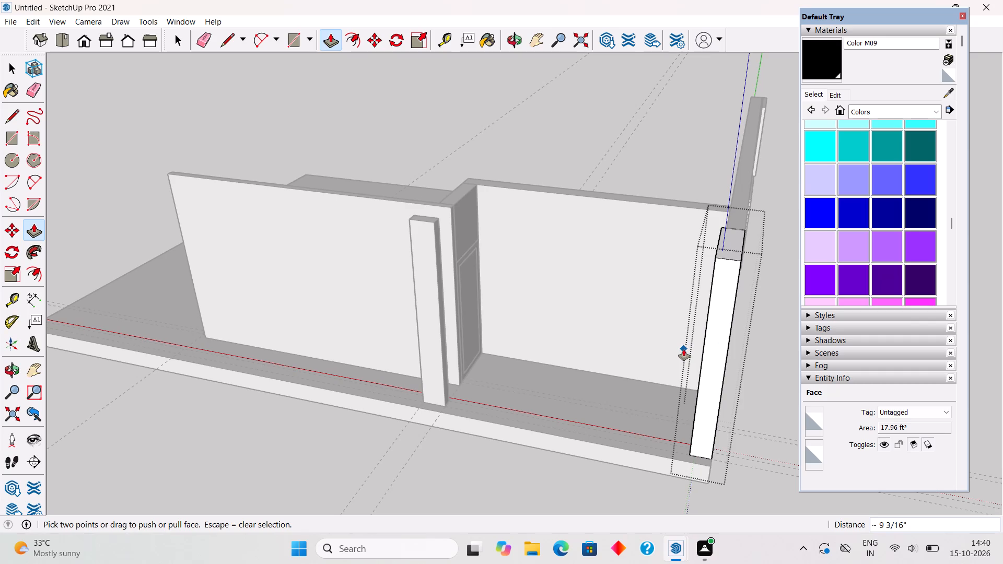
{"action": "key", "text": "space"}
{"action": "left_click", "coordinate": [755, 388]}
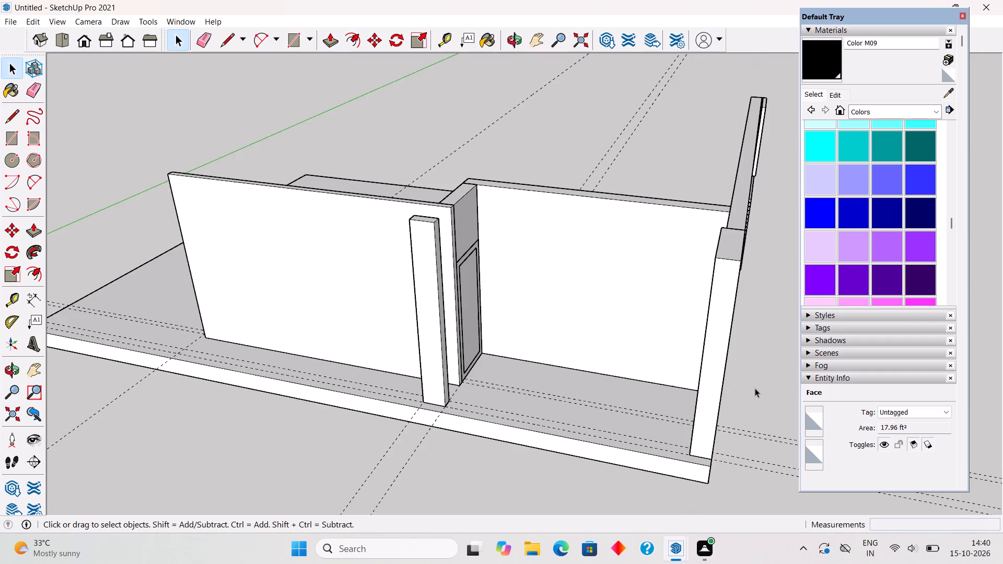
Widen the short wall's window opening by pushing its jamb on the free-end side back about 5 1/8".
{"action": "middle_click_drag", "start_coordinate": [685, 370], "coordinate": [580, 475]}
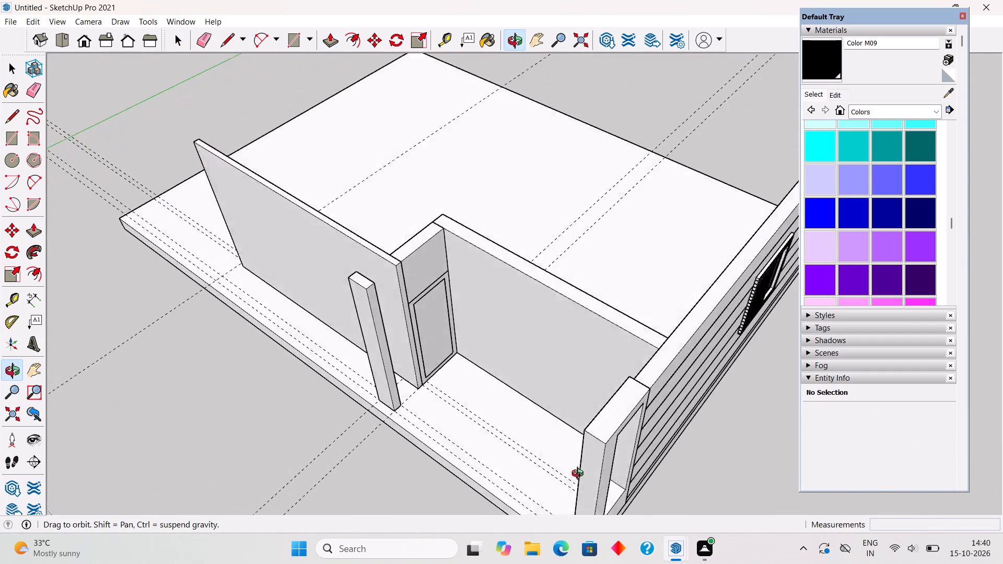
{"action": "middle_click_drag", "start_coordinate": [580, 475], "coordinate": [366, 348]}
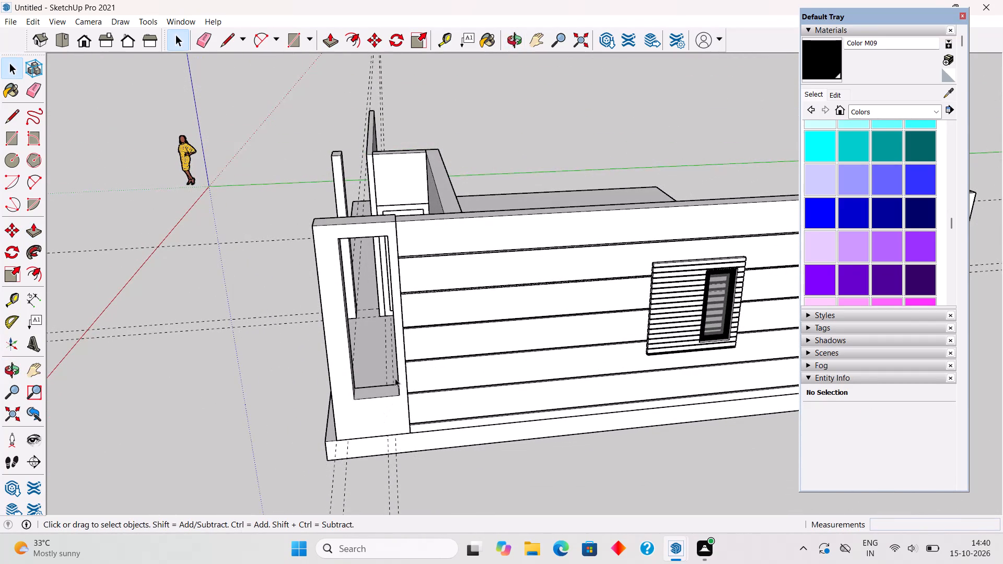
{"action": "middle_click_drag", "start_coordinate": [384, 374], "coordinate": [373, 387]}
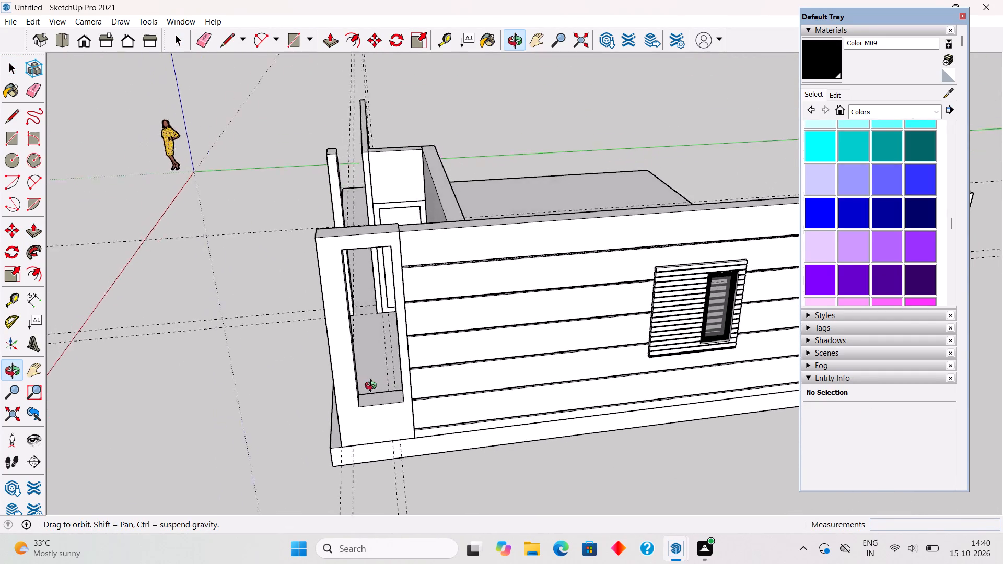
{"action": "middle_click_drag", "start_coordinate": [373, 387], "coordinate": [345, 388]}
{"action": "scroll", "coordinate": [343, 349], "scroll_direction": "up", "scroll_amount": 5}
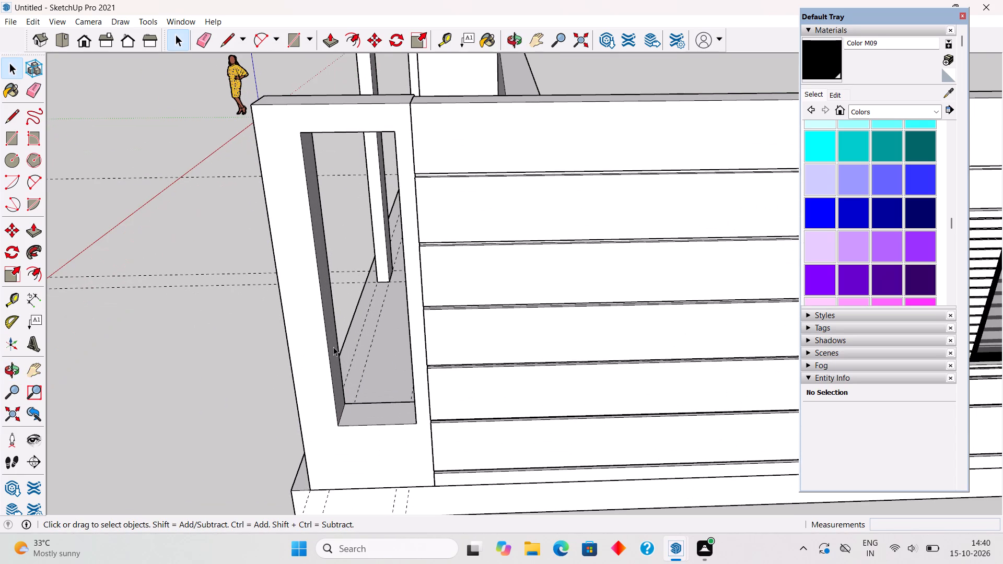
{"action": "triple_click", "coordinate": [333, 347]}
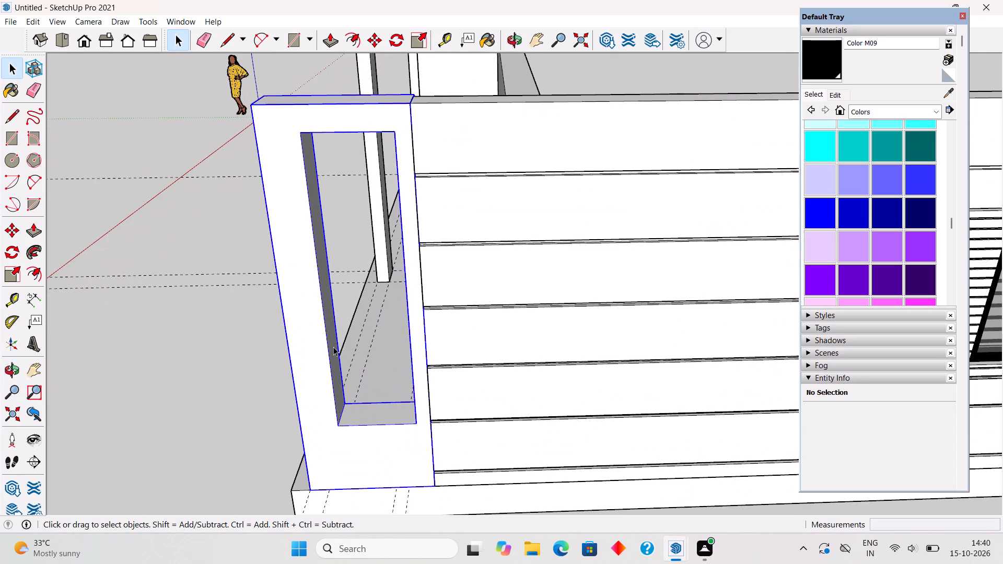
{"action": "key", "text": "p"}
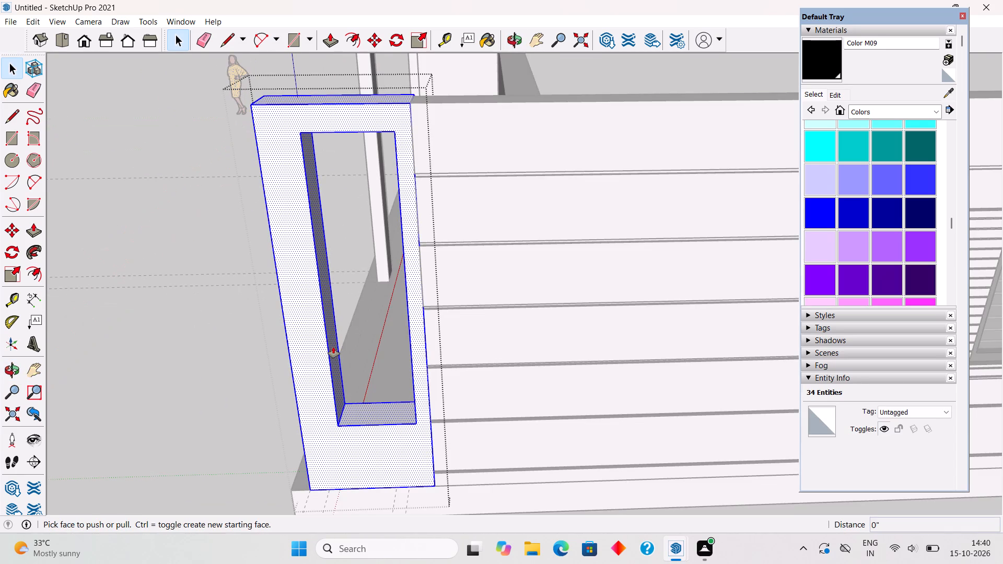
{"action": "left_click", "coordinate": [333, 347]}
{"action": "left_click", "coordinate": [325, 495]}
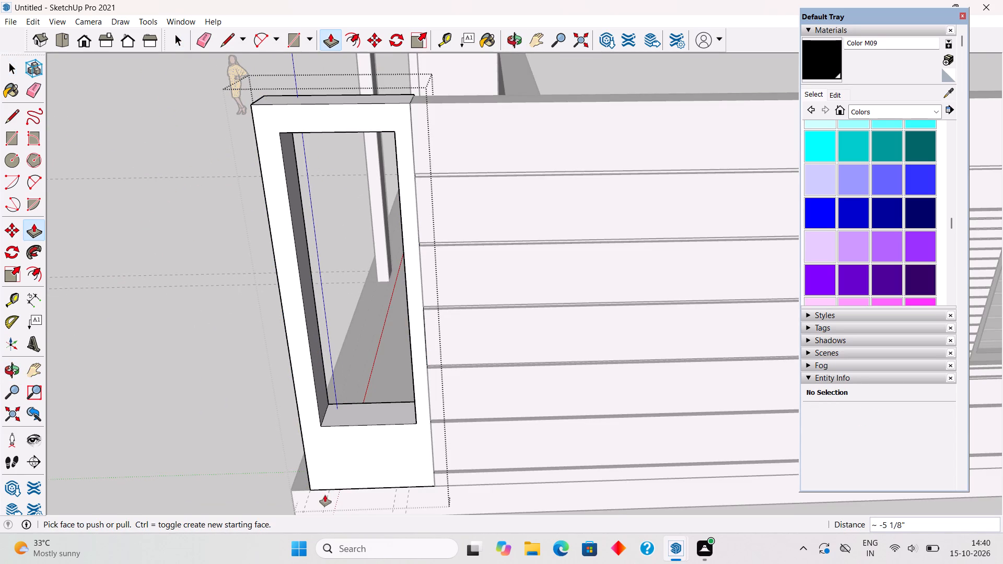
{"action": "key", "text": "space"}
{"action": "left_click", "coordinate": [261, 431]}
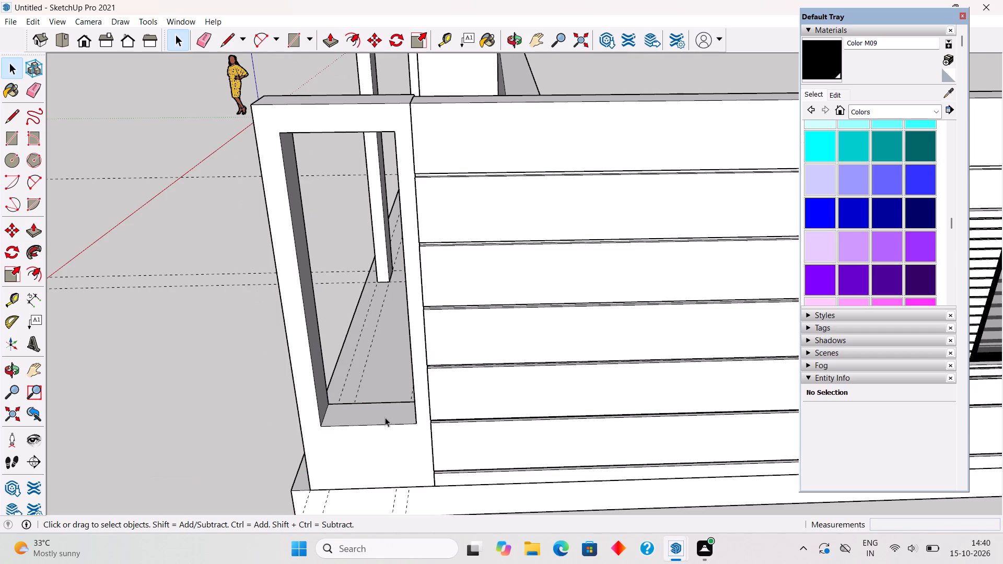
Raise the sill face of the short wall's window opening by 1'.
{"action": "triple_click", "coordinate": [387, 417]}
{"action": "key", "text": "p"}
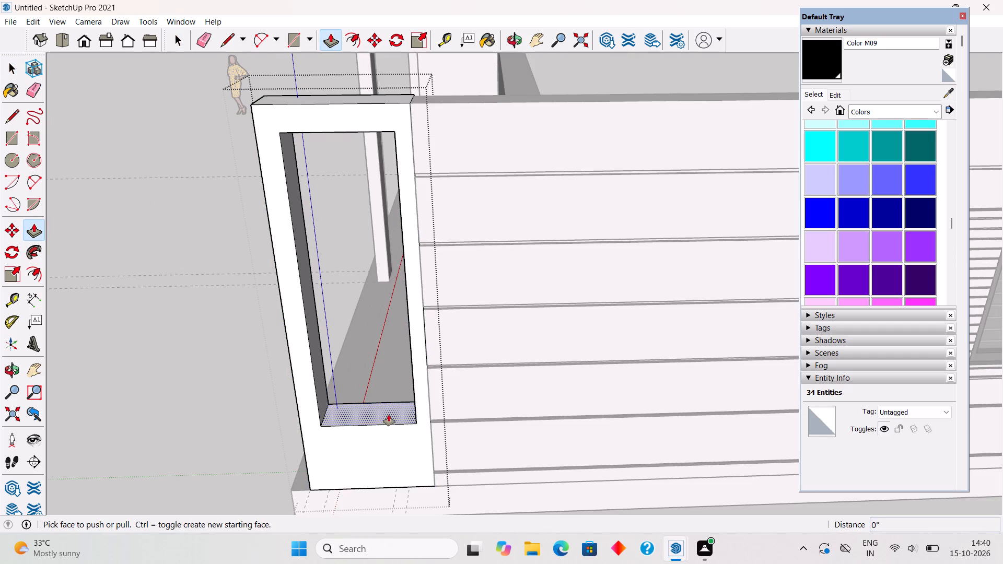
{"action": "left_click", "coordinate": [389, 415]}
{"action": "type", "text": "1'"}
{"action": "key", "text": "Return"}
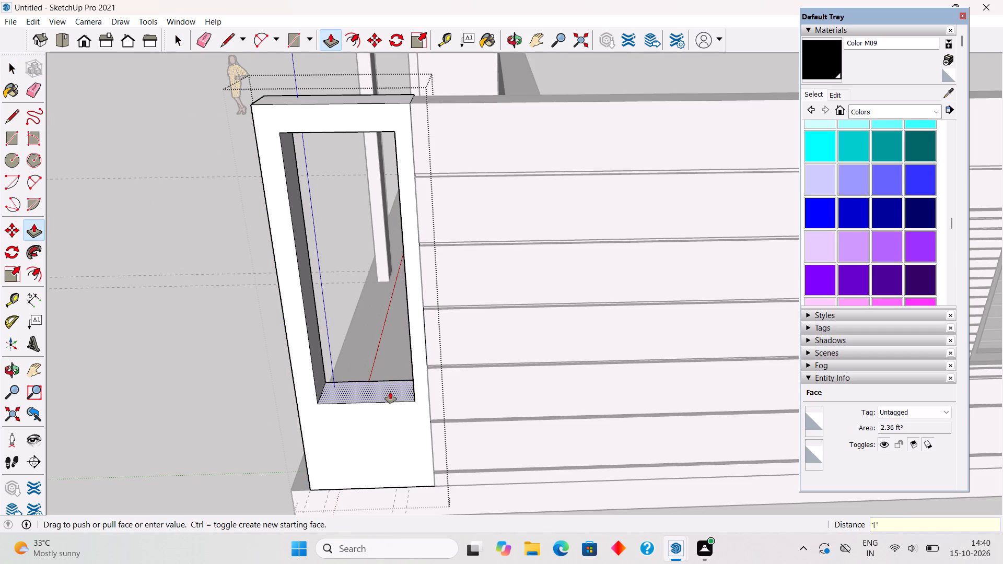
{"action": "key", "text": "space"}
{"action": "left_click", "coordinate": [289, 388]}
{"action": "left_click", "coordinate": [247, 387]}
{"action": "scroll", "coordinate": [252, 381], "scroll_direction": "down", "scroll_amount": 6}
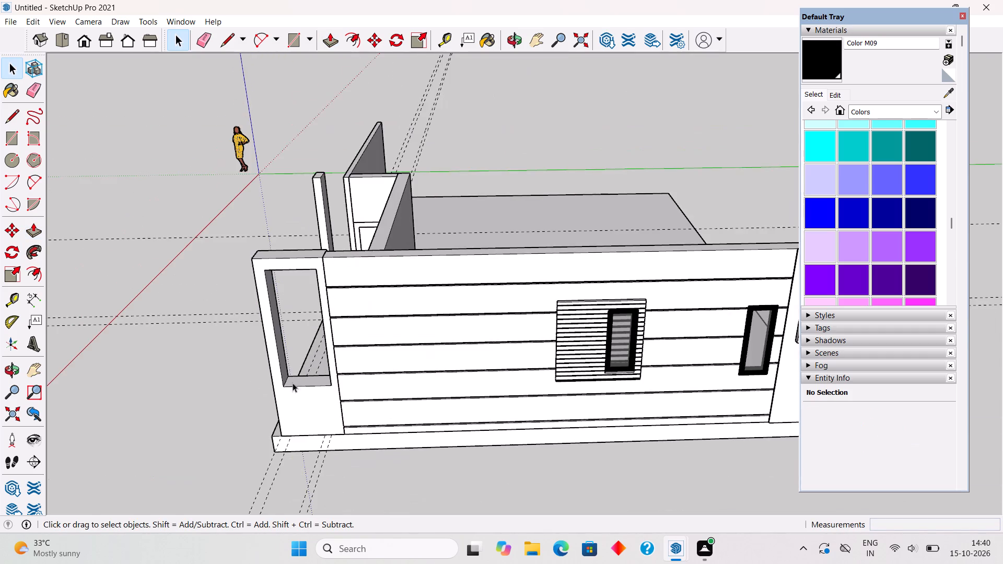
Draw a rectangle about 6' 5" by 2' 4 11/16" across the short wall's window opening and make it a group.
{"action": "middle_click_drag", "start_coordinate": [401, 370], "coordinate": [509, 273]}
{"action": "scroll", "coordinate": [388, 296], "scroll_direction": "up", "scroll_amount": 5}
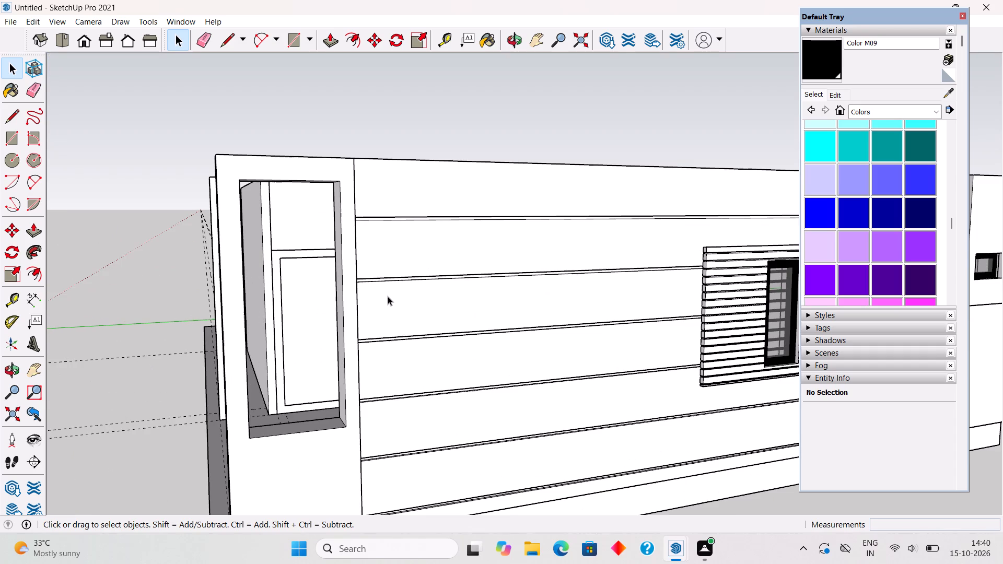
{"action": "key", "text": "r"}
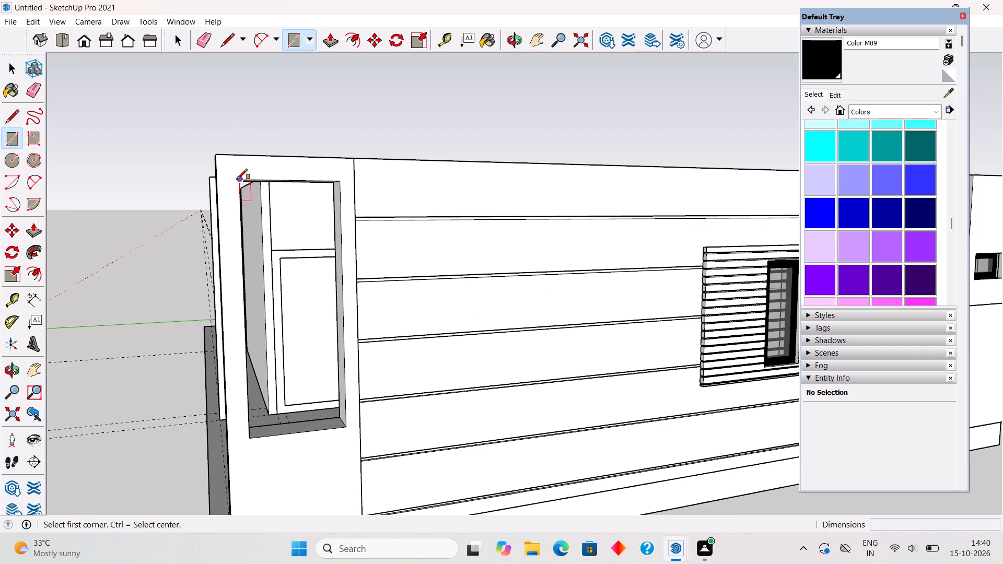
{"action": "left_click_drag", "start_coordinate": [237, 179], "coordinate": [247, 194]}
{"action": "left_click", "coordinate": [347, 427]}
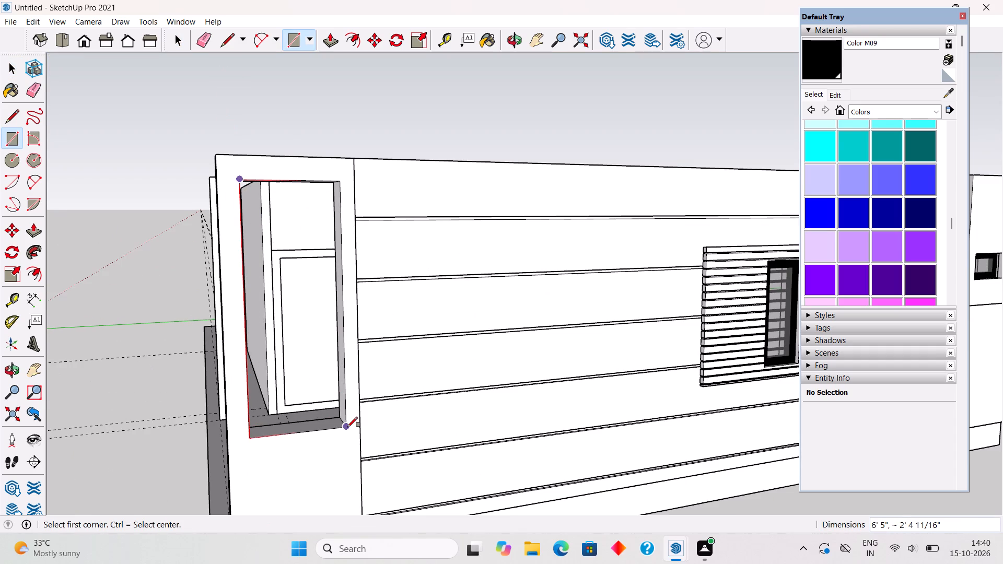
{"action": "key", "text": "space"}
{"action": "triple_click", "coordinate": [316, 382]}
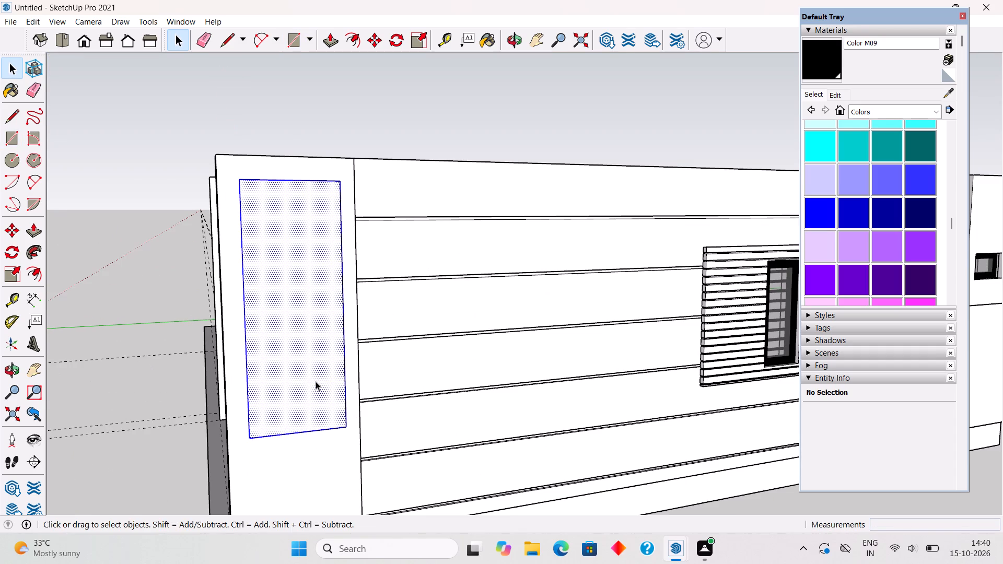
{"action": "right_click", "coordinate": [316, 381]}
{"action": "left_click", "coordinate": [376, 303]}
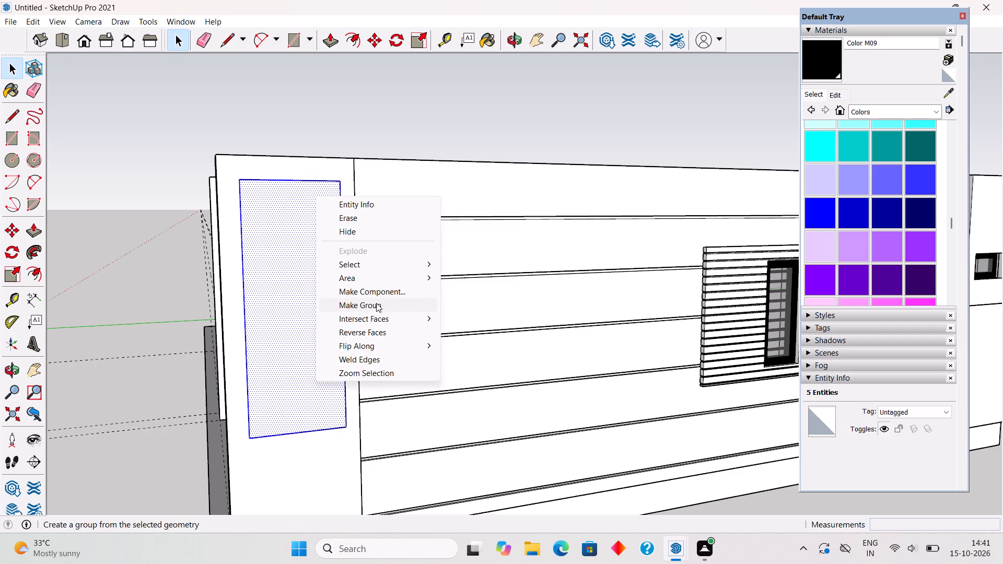
Move the grouped window panel inward from its lower corner so it sits recessed within the short wall's opening.
{"action": "scroll", "coordinate": [349, 413], "scroll_direction": "up", "scroll_amount": 5}
{"action": "key", "text": "m"}
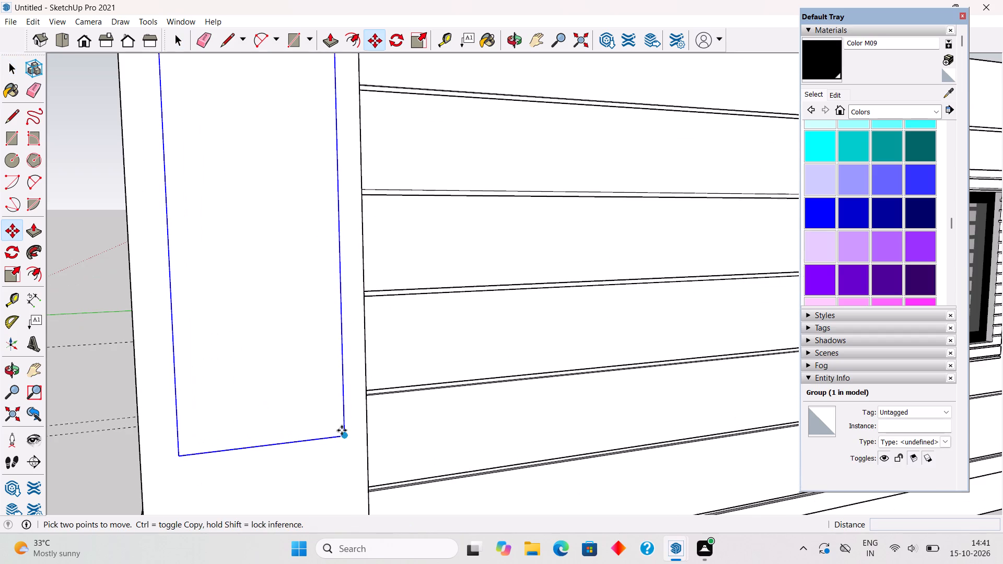
{"action": "left_click", "coordinate": [342, 439]}
{"action": "scroll", "coordinate": [327, 413], "scroll_direction": "up", "scroll_amount": 5}
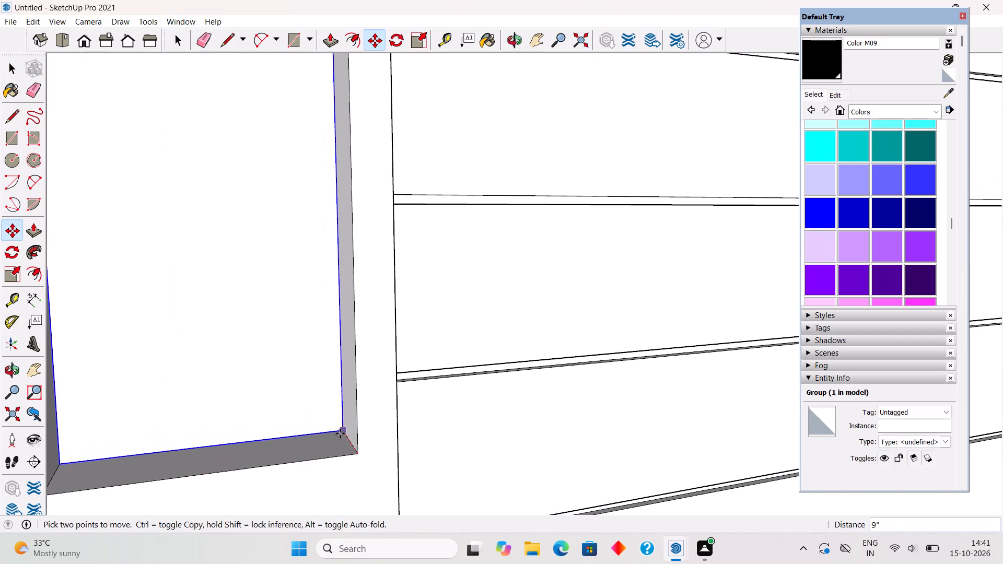
{"action": "left_click", "coordinate": [344, 436]}
{"action": "key", "text": "space"}
{"action": "scroll", "coordinate": [347, 433], "scroll_direction": "down", "scroll_amount": 14}
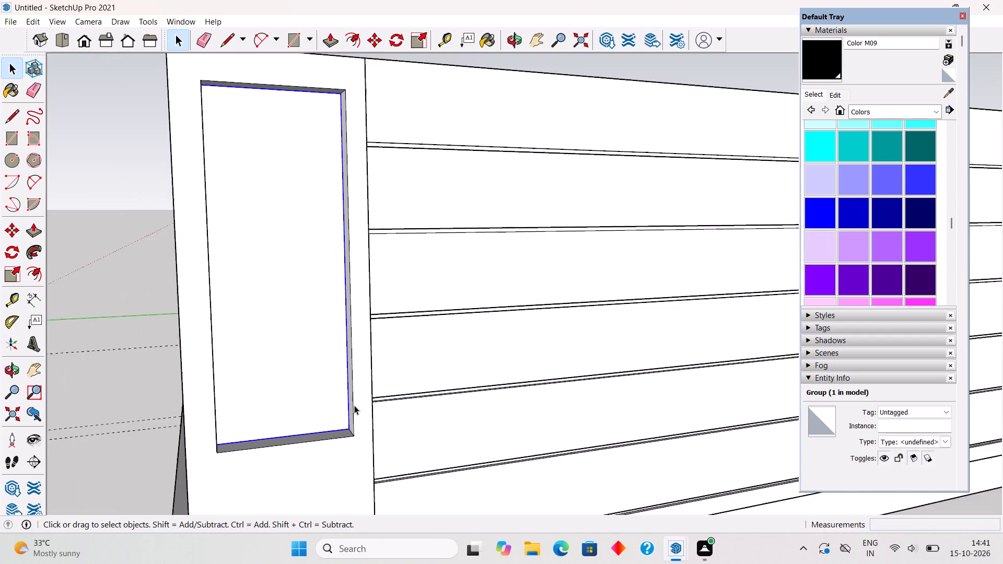
{"action": "scroll", "coordinate": [354, 405], "scroll_direction": "down", "scroll_amount": 3}
{"action": "left_click", "coordinate": [213, 370]}
Examine the recessed window panel and the surrounding walls from inside and outside the house.
{"action": "middle_click_drag", "start_coordinate": [273, 394], "coordinate": [679, 365]}
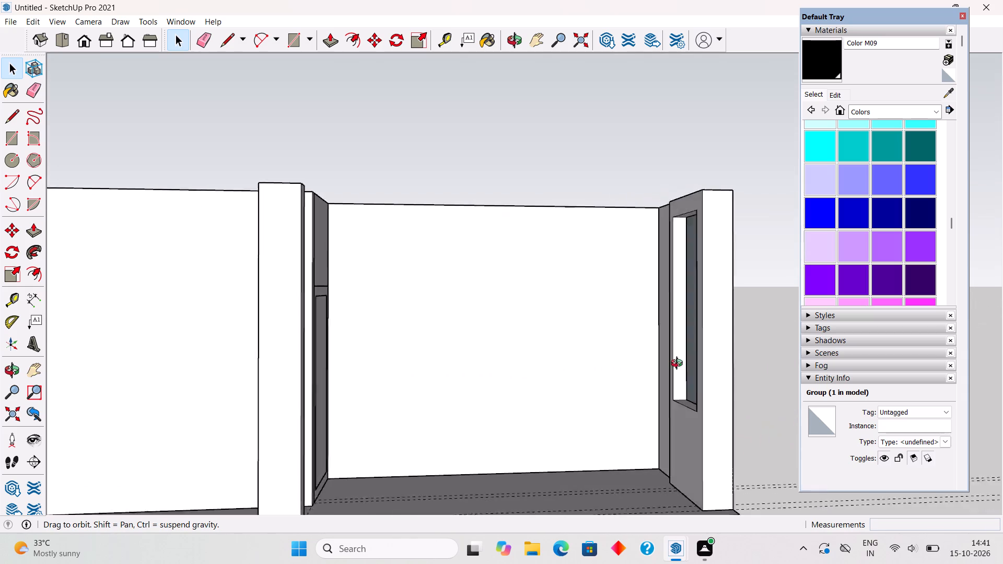
{"action": "middle_click_drag", "start_coordinate": [679, 365], "coordinate": [500, 369]}
{"action": "scroll", "coordinate": [786, 421], "scroll_direction": "down", "scroll_amount": 1}
{"action": "scroll", "coordinate": [501, 369], "scroll_direction": "down", "scroll_amount": 5}
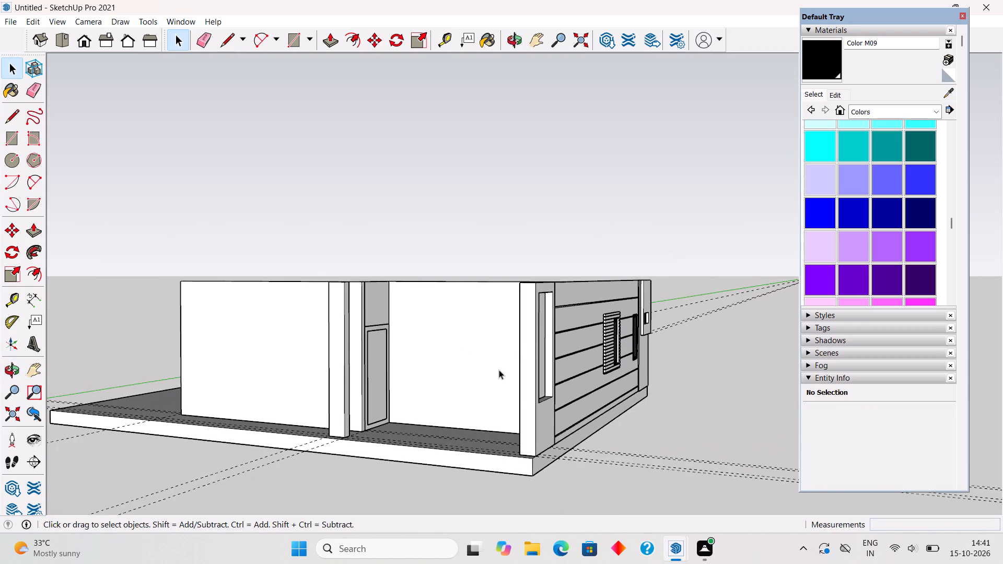
{"action": "middle_click_drag", "start_coordinate": [483, 383], "coordinate": [623, 510]}
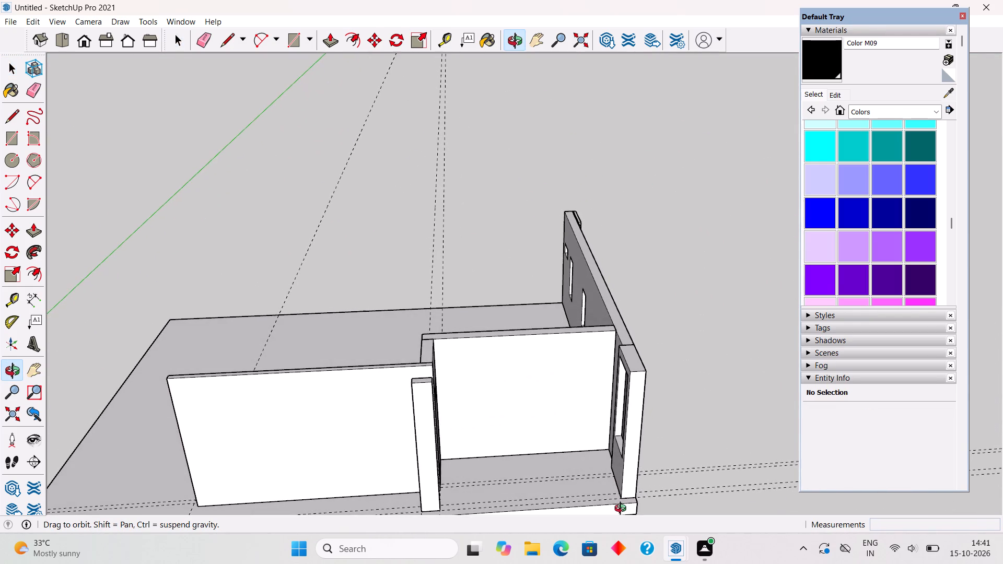
{"action": "middle_click_drag", "start_coordinate": [623, 510], "coordinate": [227, 370]}
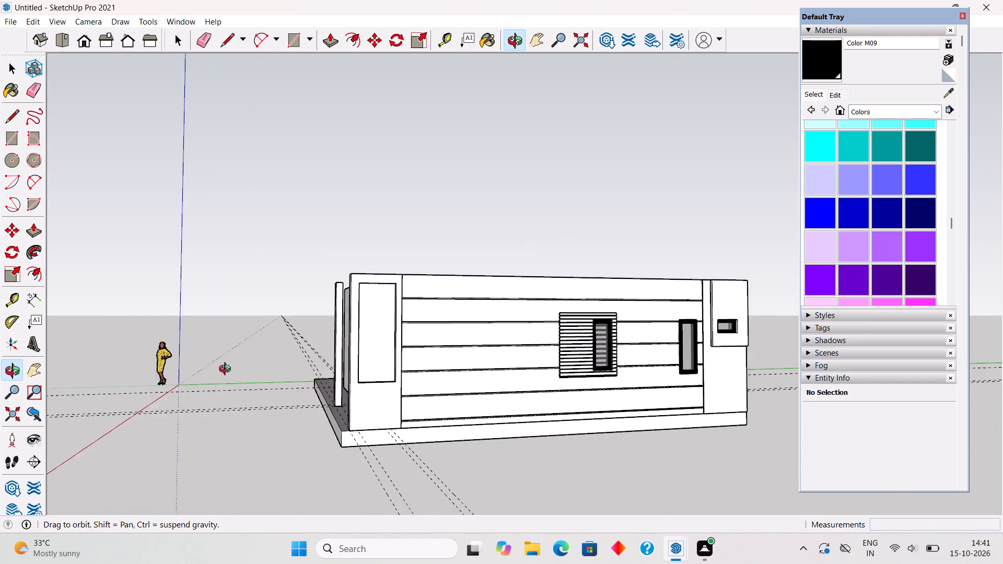
{"action": "middle_click_drag", "start_coordinate": [227, 370], "coordinate": [223, 383]}
{"action": "scroll", "coordinate": [301, 314], "scroll_direction": "up", "scroll_amount": 6}
{"action": "scroll", "coordinate": [386, 347], "scroll_direction": "up", "scroll_amount": 1}
{"action": "middle_click_drag", "start_coordinate": [361, 356], "coordinate": [274, 358]}
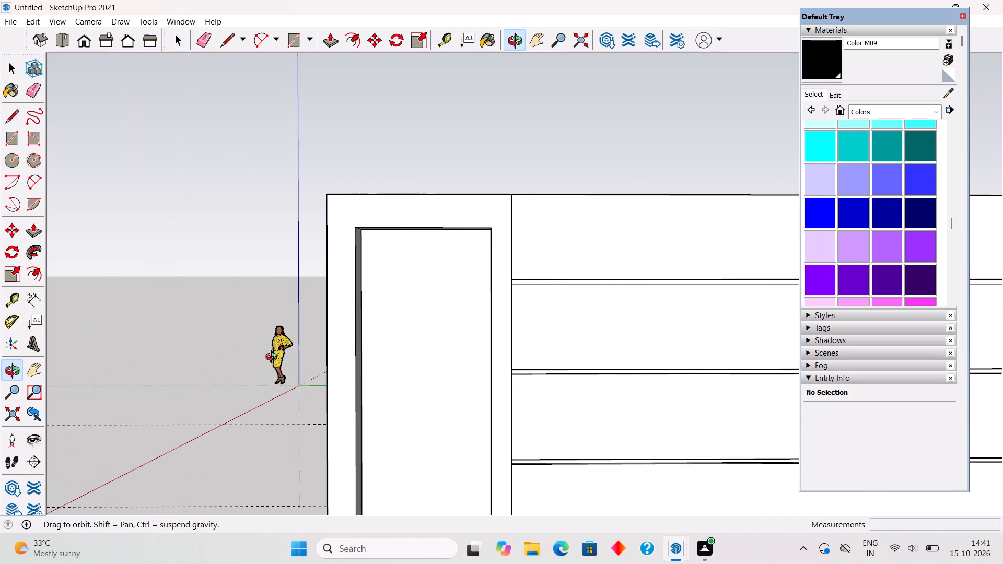
{"action": "middle_click_drag", "start_coordinate": [274, 358], "coordinate": [298, 320]}
{"action": "scroll", "coordinate": [298, 320], "scroll_direction": "down", "scroll_amount": 6}
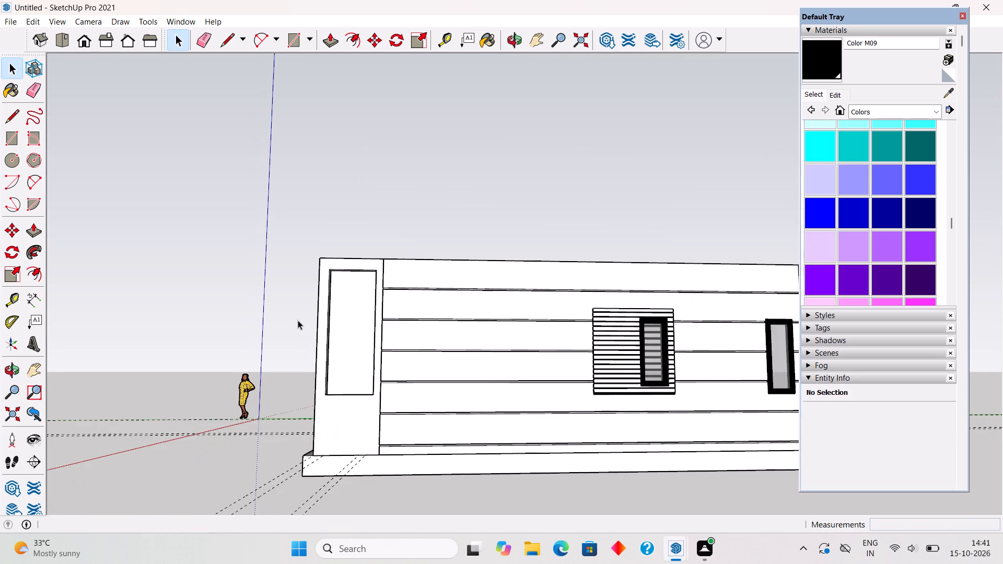
{"action": "middle_click_drag", "start_coordinate": [304, 344], "coordinate": [371, 382]}
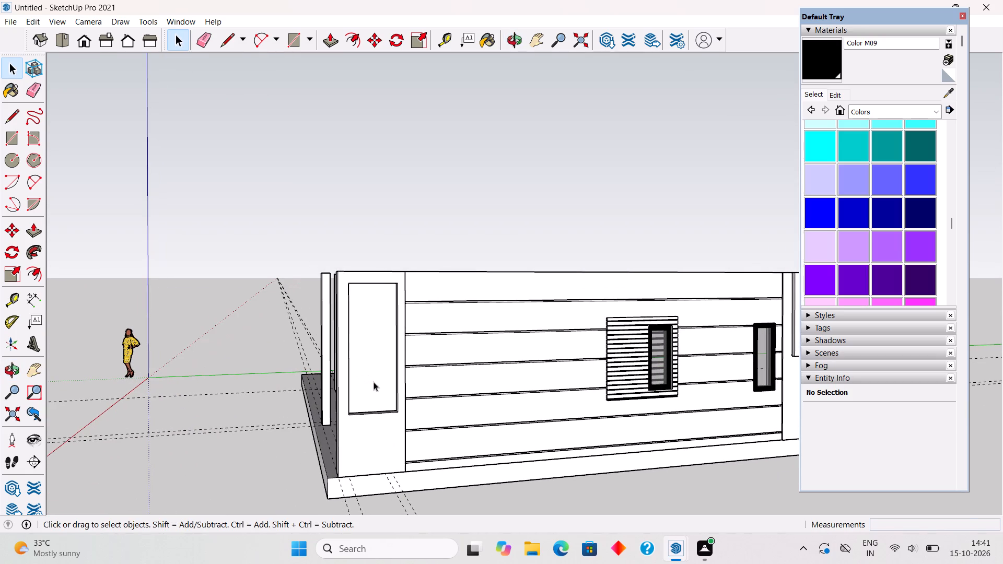
{"action": "scroll", "coordinate": [374, 382], "scroll_direction": "down", "scroll_amount": 5}
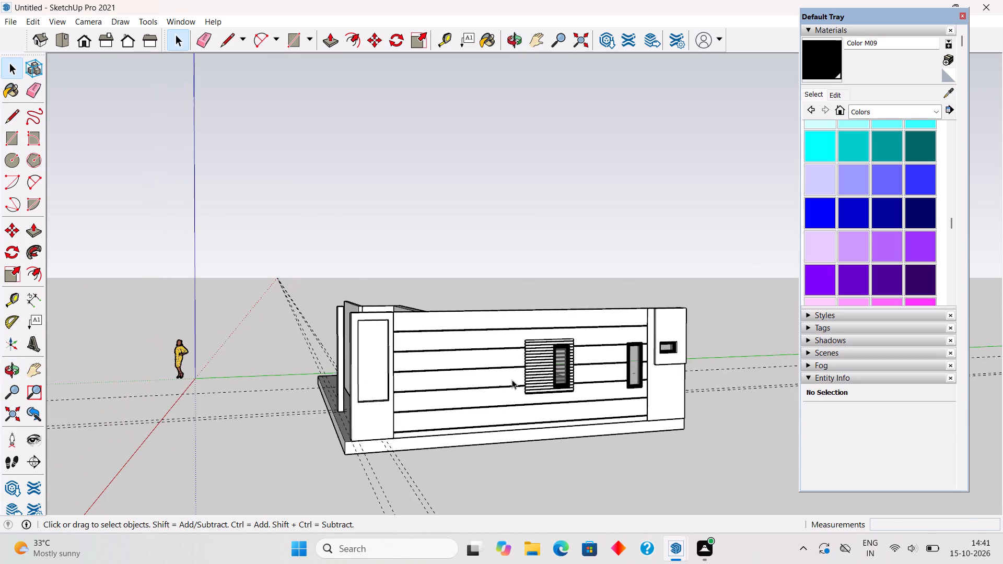
{"action": "middle_click_drag", "start_coordinate": [316, 402], "coordinate": [667, 441]}
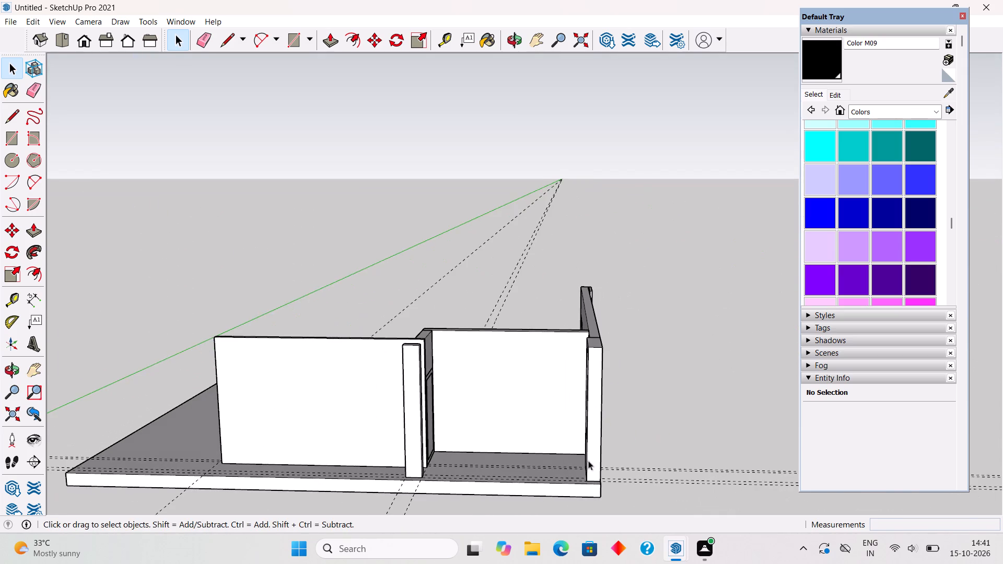
Open the wall block above the door for editing and place a horizontal guide 2" below its front top edge.
{"action": "scroll", "coordinate": [529, 456], "scroll_direction": "up", "scroll_amount": 2}
{"action": "middle_click_drag", "start_coordinate": [542, 436], "coordinate": [377, 482]}
{"action": "scroll", "coordinate": [341, 320], "scroll_direction": "up", "scroll_amount": 2}
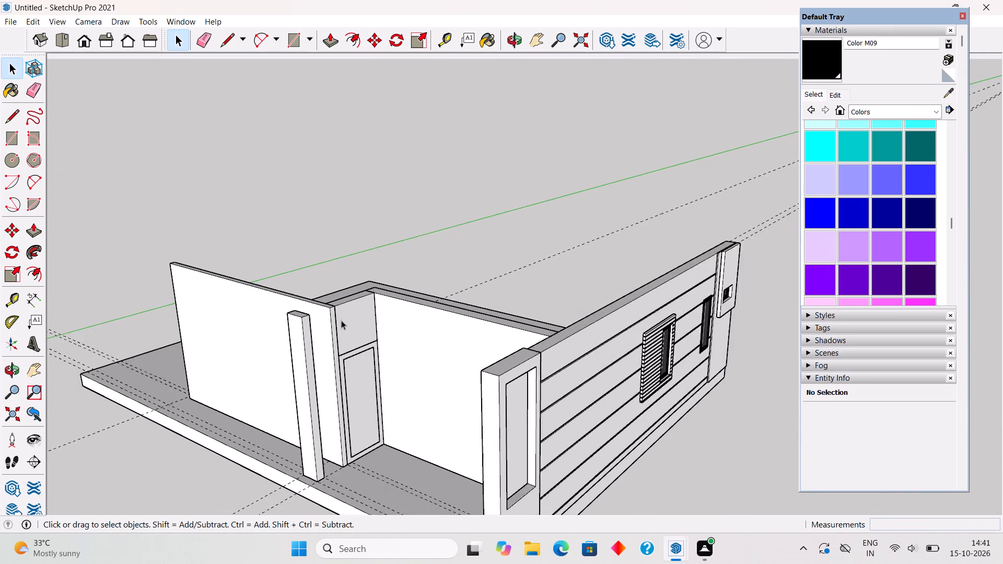
{"action": "scroll", "coordinate": [341, 320], "scroll_direction": "up", "scroll_amount": 2}
{"action": "double_click", "coordinate": [341, 320]}
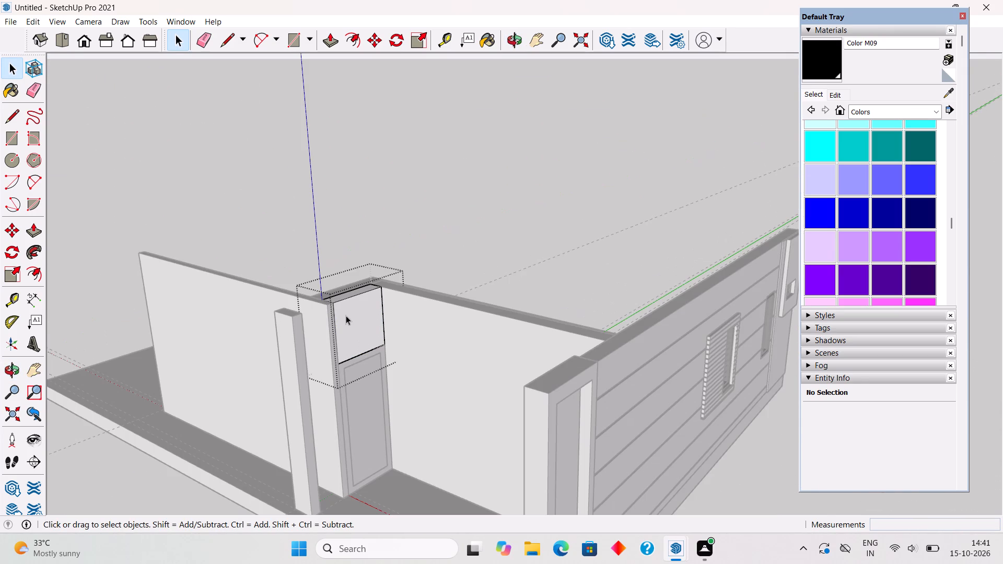
{"action": "left_click", "coordinate": [346, 315]}
{"action": "left_click", "coordinate": [324, 215]}
{"action": "middle_click_drag", "start_coordinate": [354, 317], "coordinate": [372, 443]}
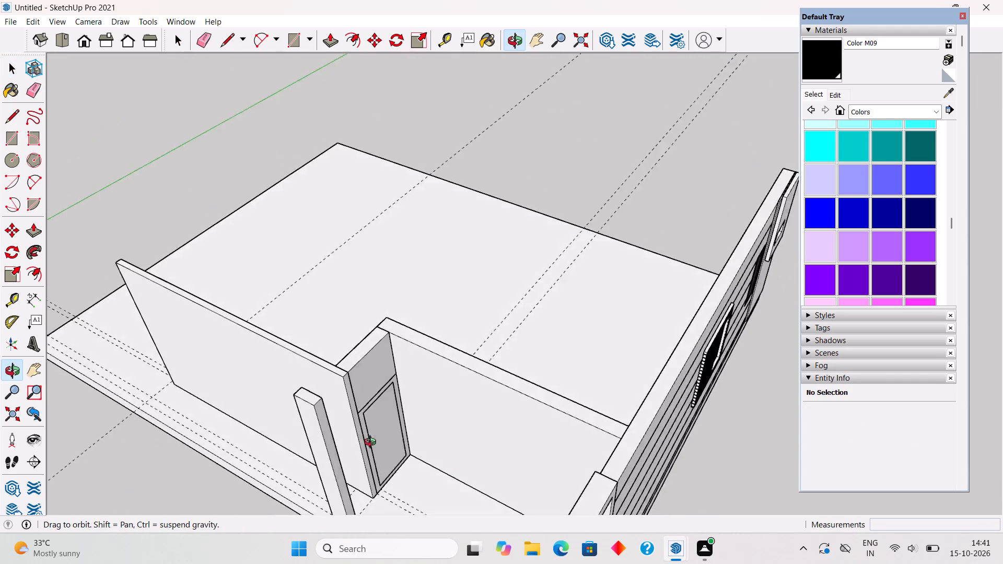
{"action": "middle_click_drag", "start_coordinate": [372, 443], "coordinate": [342, 403]}
{"action": "triple_click", "coordinate": [355, 347]}
{"action": "scroll", "coordinate": [355, 345], "scroll_direction": "up", "scroll_amount": 5}
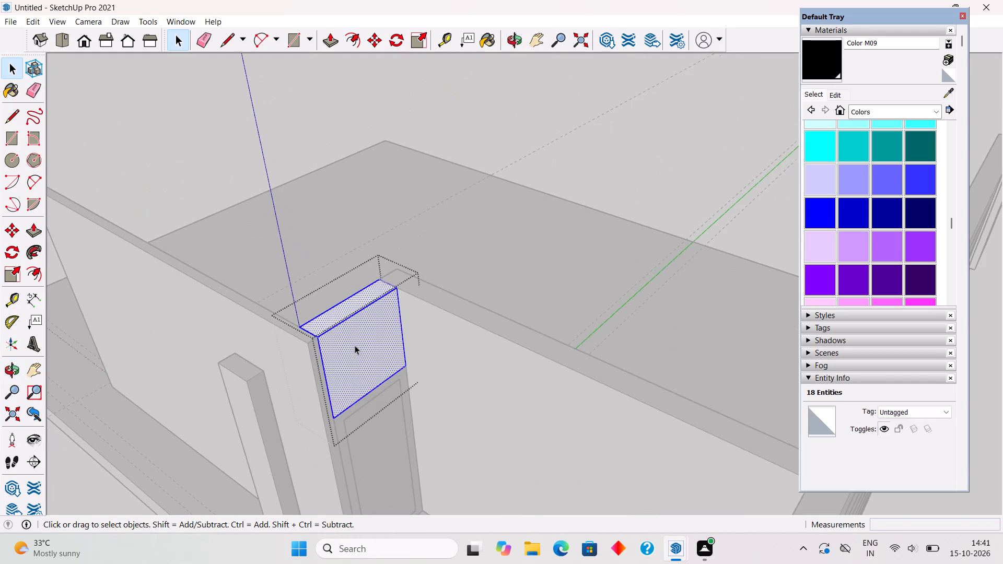
{"action": "middle_click_drag", "start_coordinate": [325, 338], "coordinate": [219, 309]}
{"action": "scroll", "coordinate": [309, 275], "scroll_direction": "up", "scroll_amount": 6}
{"action": "middle_click_drag", "start_coordinate": [309, 282], "coordinate": [250, 250]}
{"action": "scroll", "coordinate": [259, 245], "scroll_direction": "up", "scroll_amount": 3}
{"action": "key", "text": "t"}
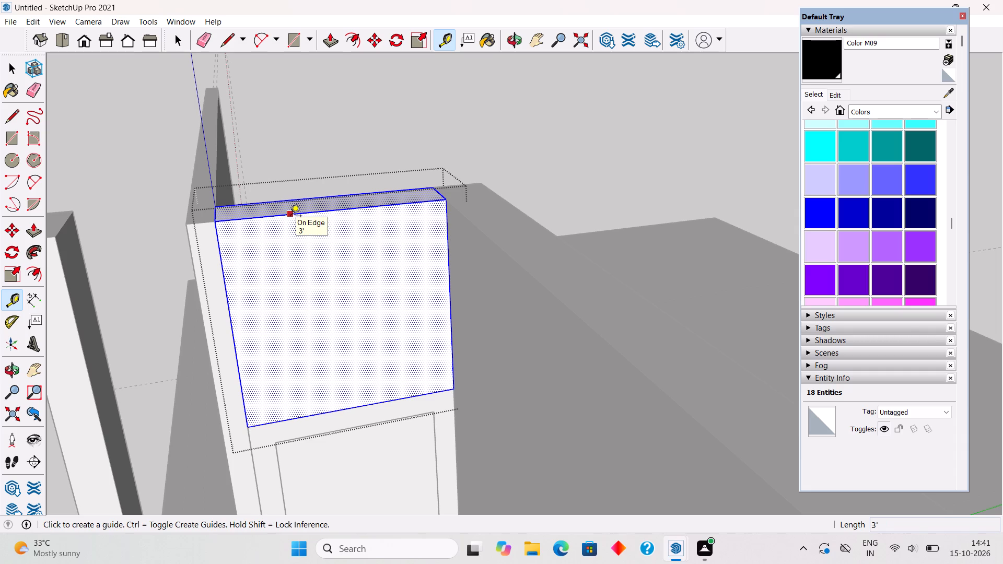
{"action": "left_click", "coordinate": [290, 217]}
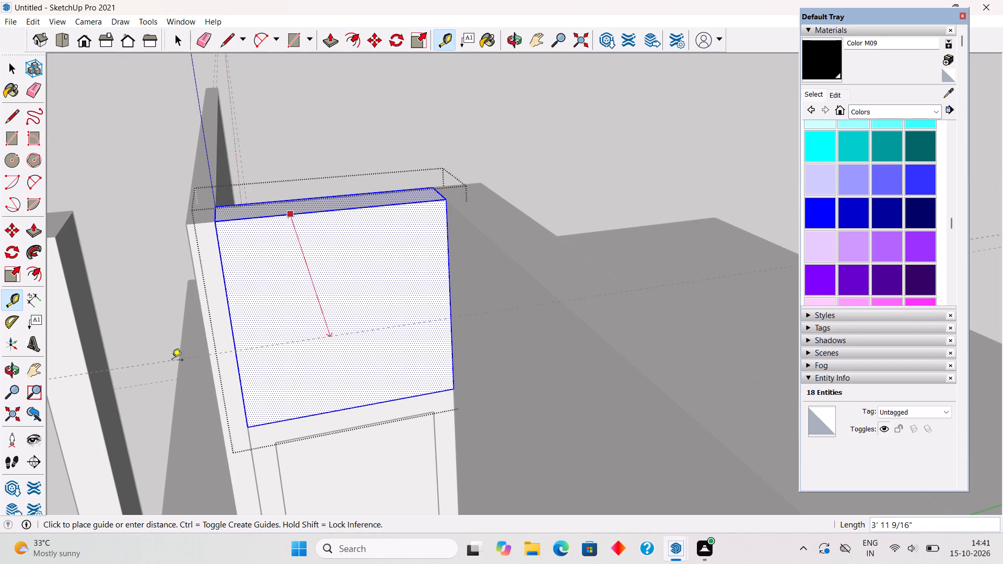
{"action": "scroll", "coordinate": [176, 291], "scroll_direction": "up", "scroll_amount": 4}
{"action": "scroll", "coordinate": [264, 260], "scroll_direction": "up", "scroll_amount": 3}
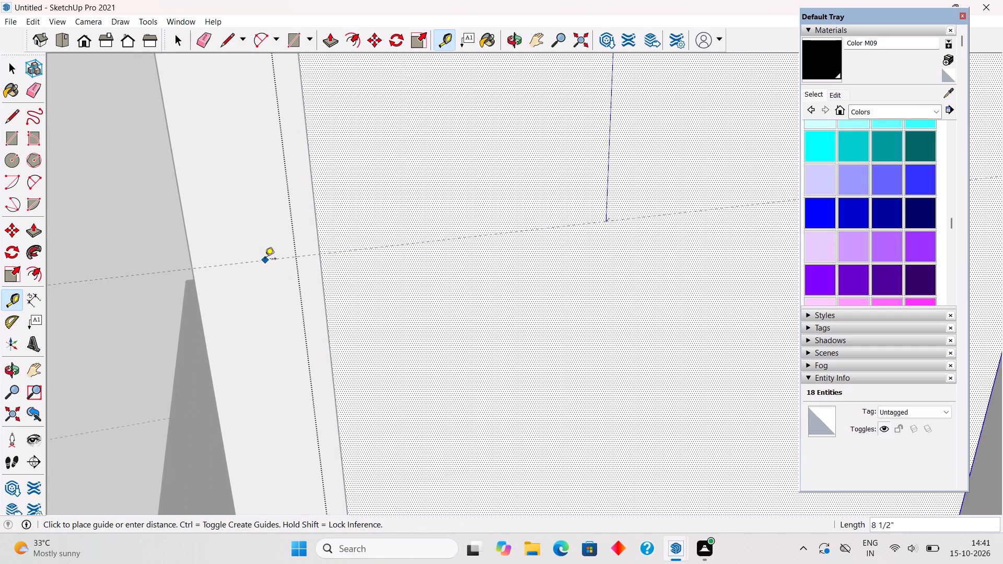
{"action": "type", "text": "2\""}
{"action": "key", "text": "Return"}
Place a second horizontal guide 1" below the first guide on the above-door block's front face.
{"action": "scroll", "coordinate": [265, 260], "scroll_direction": "down", "scroll_amount": 2}
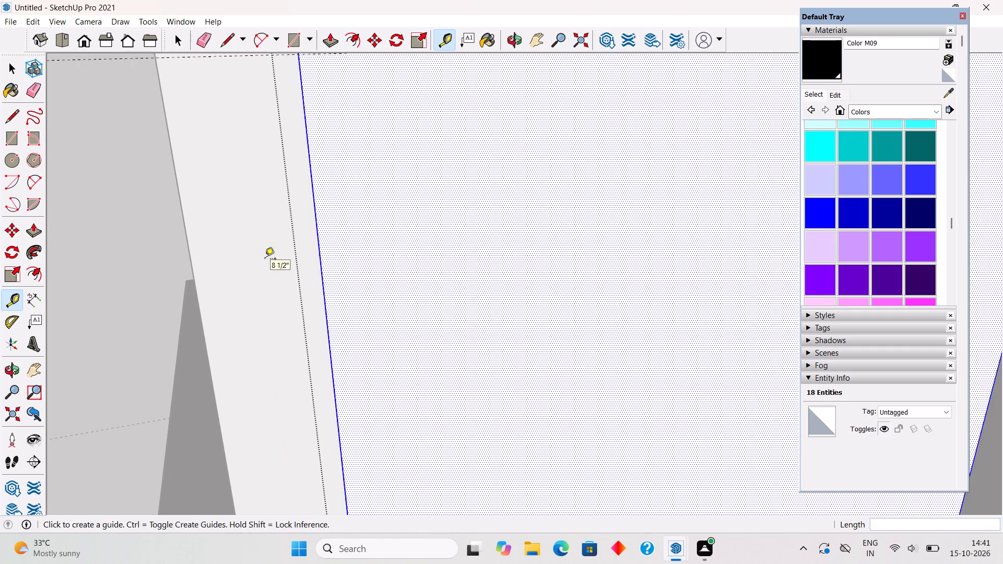
{"action": "scroll", "coordinate": [265, 260], "scroll_direction": "down", "scroll_amount": 3}
{"action": "left_click", "coordinate": [331, 130]}
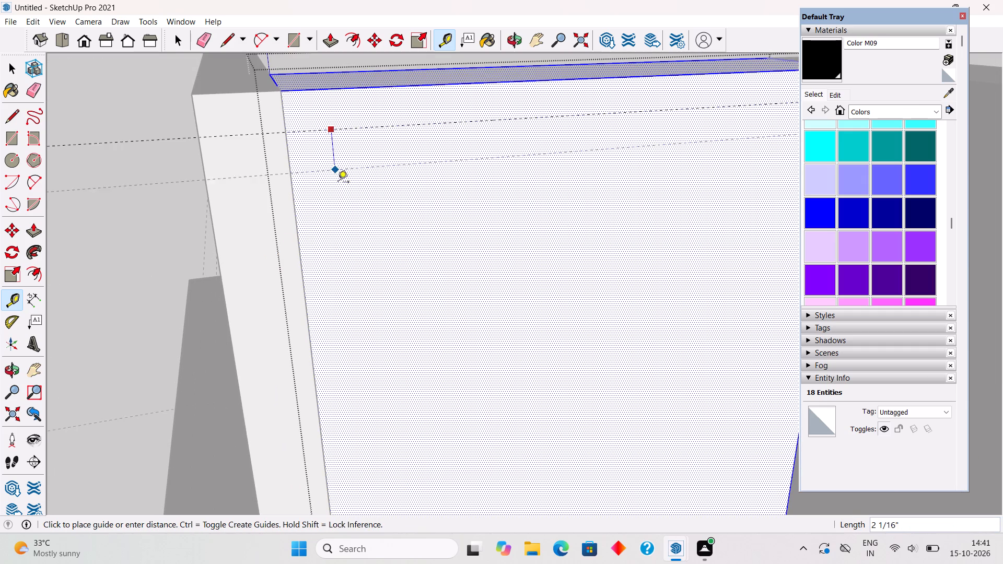
{"action": "key", "text": "1"}
{"action": "key", "text": "shift+quotedbl"}
{"action": "key", "text": "Return"}
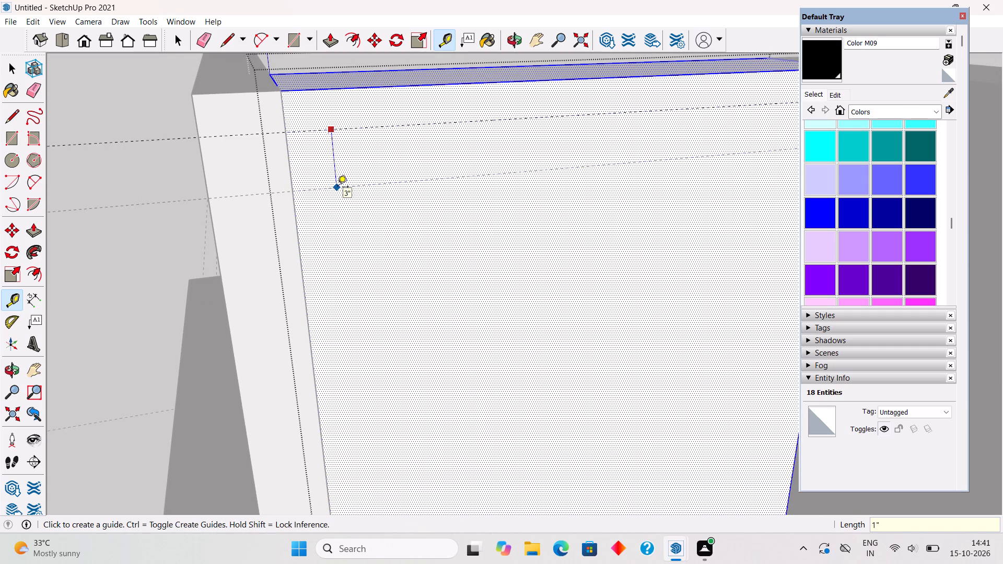
{"action": "key", "text": "space"}
Copy the pair of guides 3" down the above-door block's front face and repeat the copy 10 times.
{"action": "left_click", "coordinate": [343, 129]}
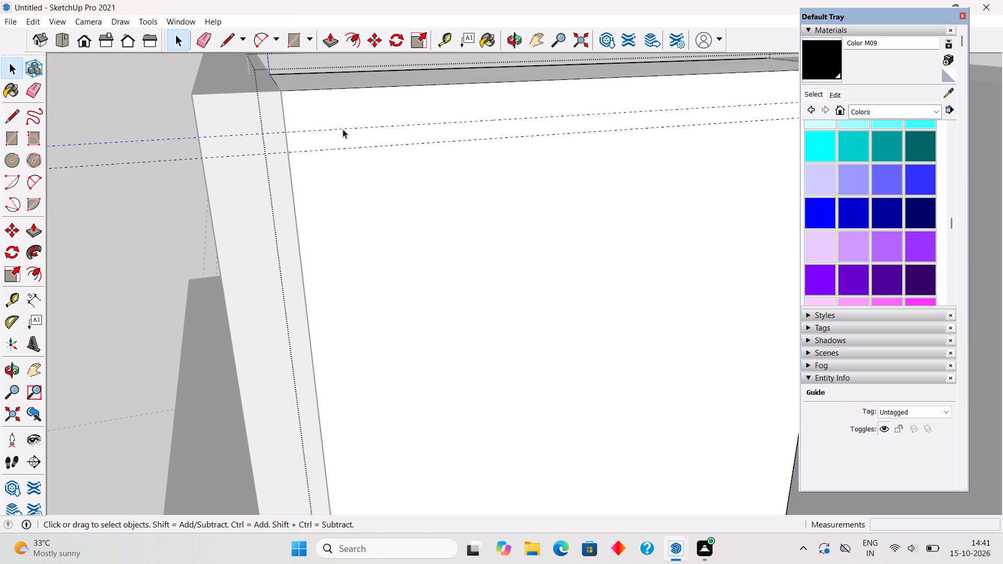
{"action": "left_click", "coordinate": [348, 149], "text": "ctrl"}
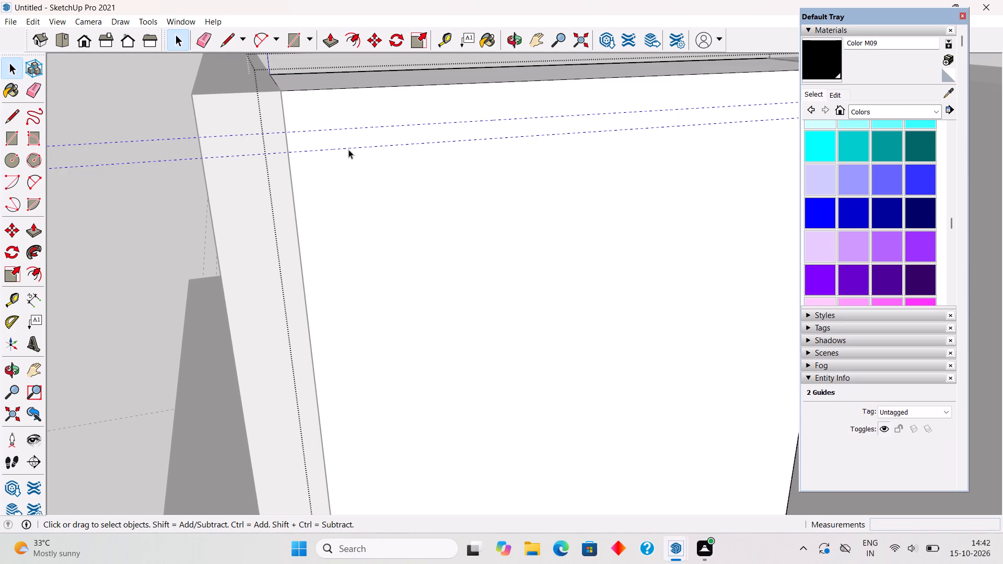
{"action": "key", "text": "m"}
{"action": "left_click", "coordinate": [348, 149]}
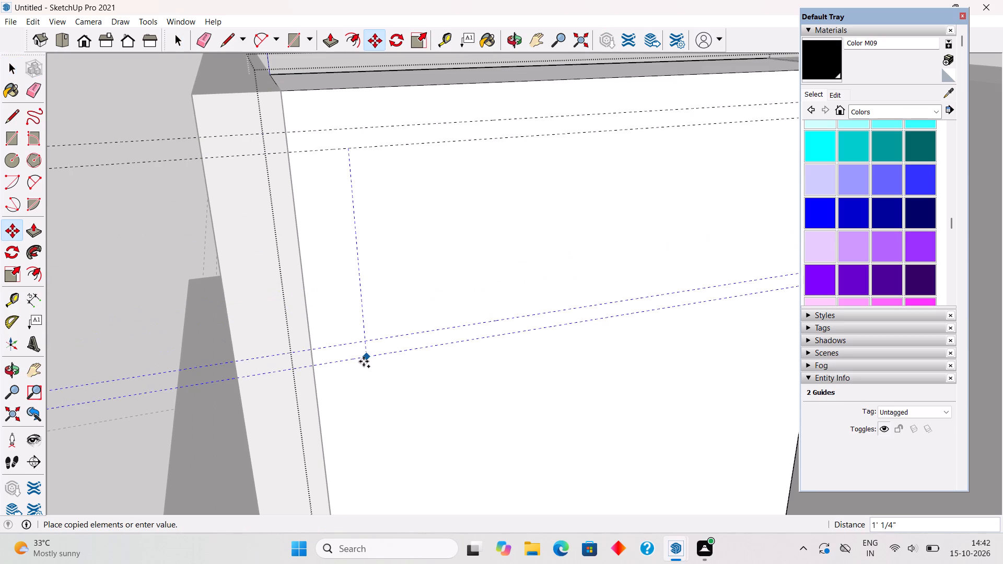
{"action": "type", "text": "3\""}
{"action": "key", "text": "Return"}
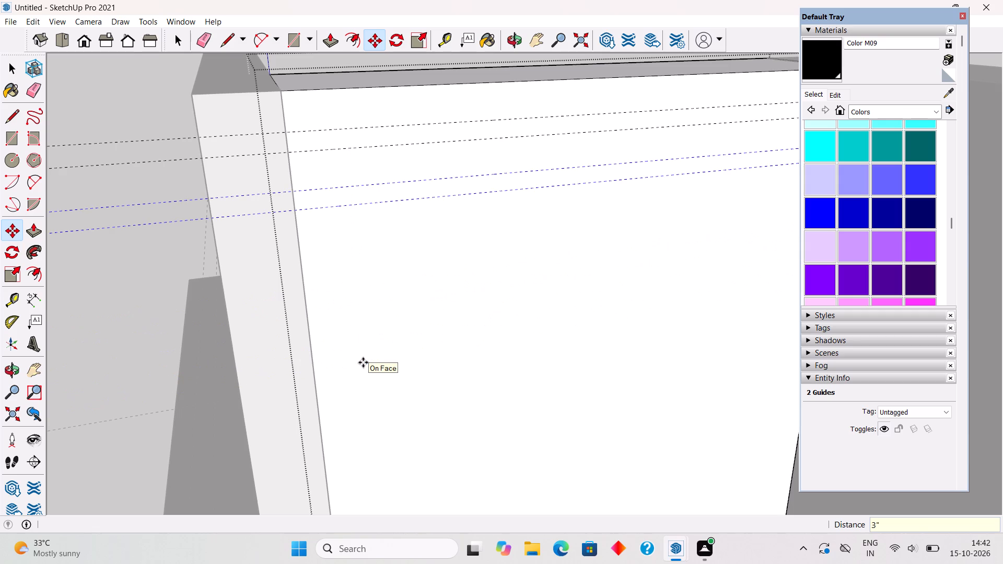
{"action": "key", "text": "x"}
{"action": "key", "text": "1"}
{"action": "key", "text": "0"}
{"action": "key", "text": "Return"}
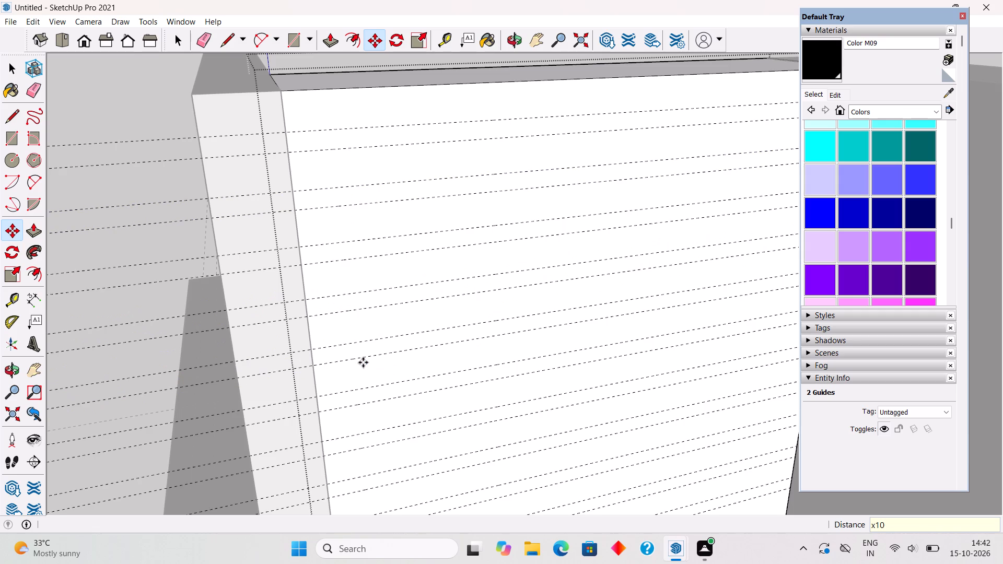
{"action": "scroll", "coordinate": [363, 364], "scroll_direction": "down", "scroll_amount": 8}
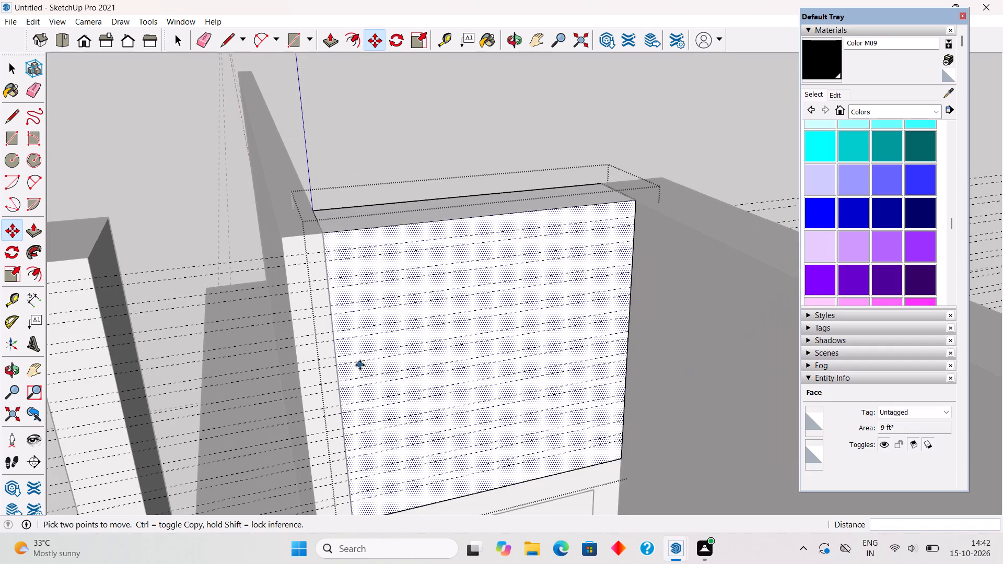
{"action": "key", "text": "space"}
{"action": "scroll", "coordinate": [387, 246], "scroll_direction": "up", "scroll_amount": 5}
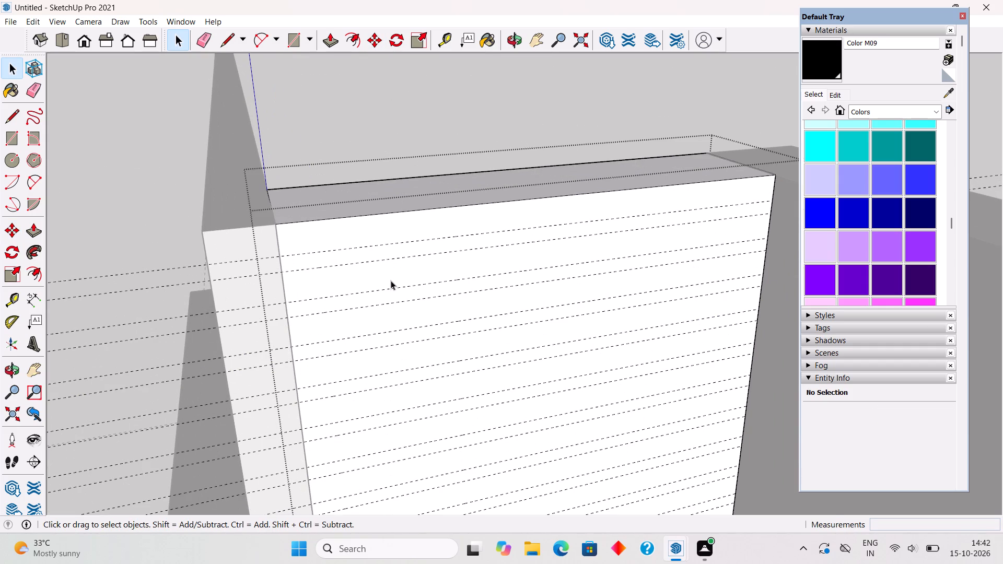
Draw 3' by 1" rectangles between the top five guide pairs, spanning the front face of the above-door block.
{"action": "key", "text": "r"}
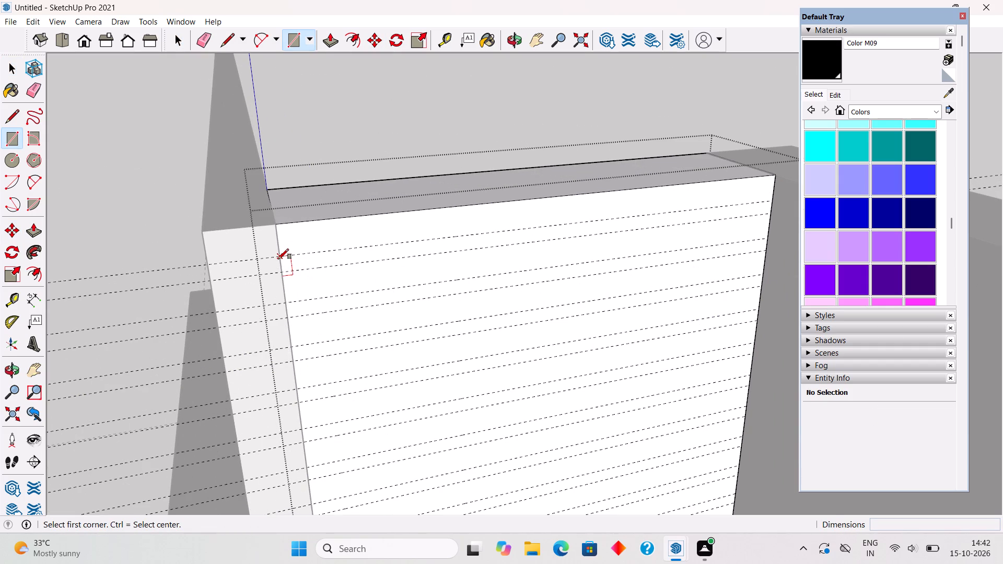
{"action": "left_click", "coordinate": [278, 259]}
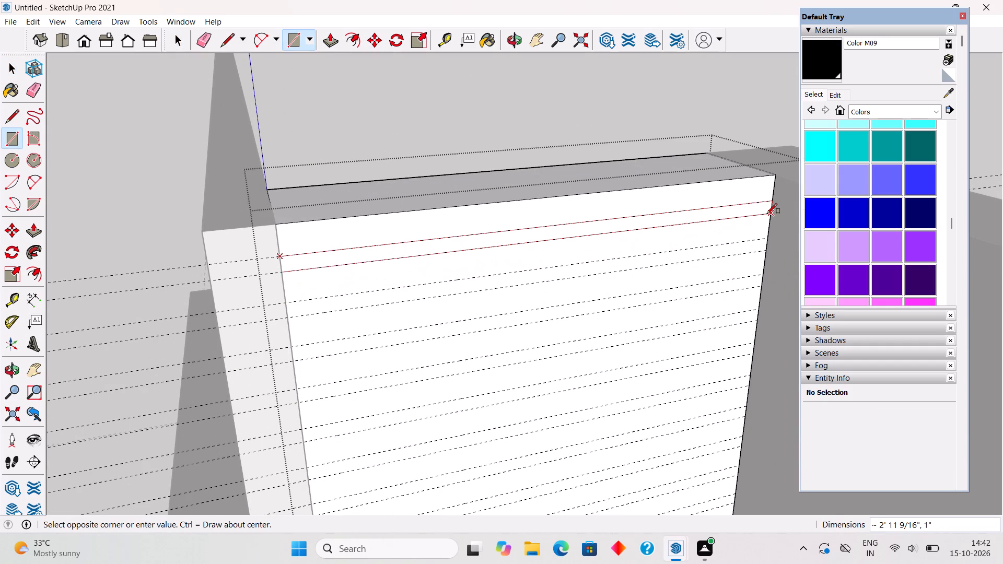
{"action": "left_click", "coordinate": [767, 214]}
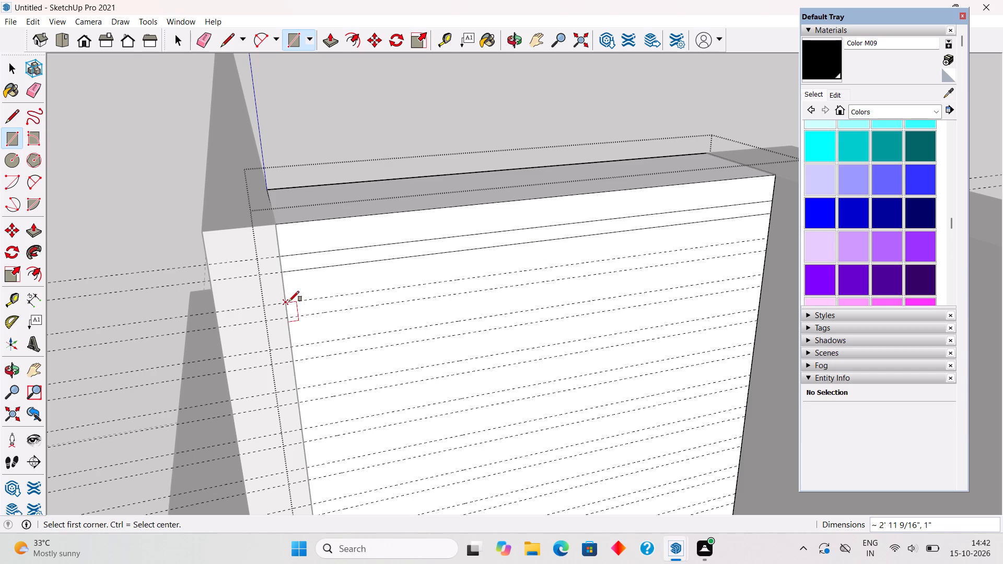
{"action": "left_click", "coordinate": [289, 301]}
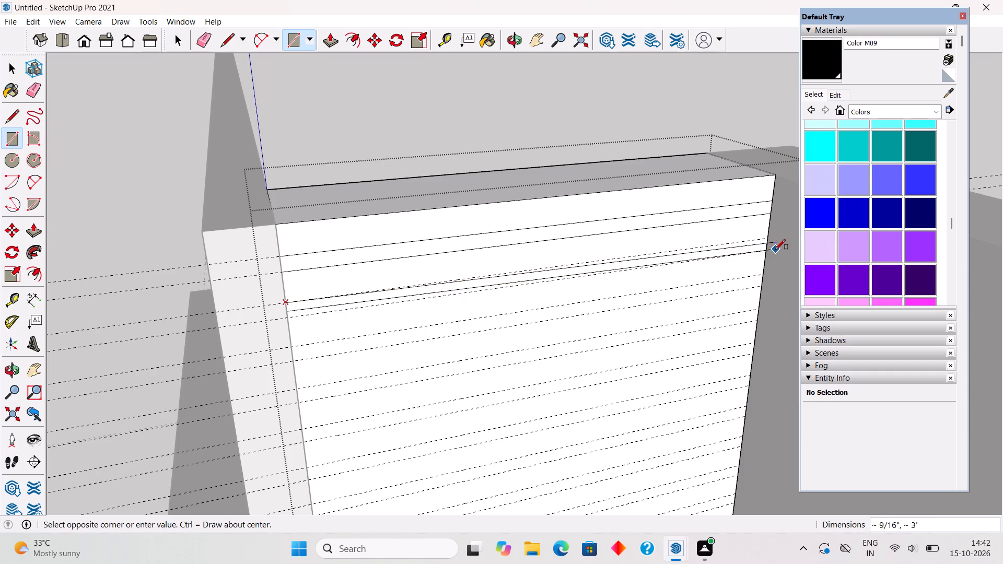
{"action": "left_click", "coordinate": [768, 251]}
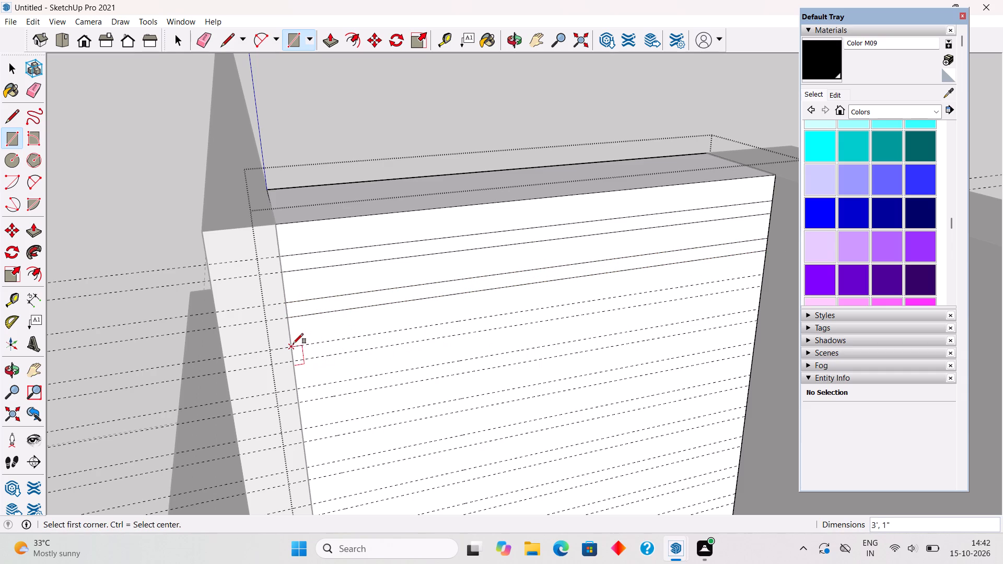
{"action": "left_click", "coordinate": [293, 344]}
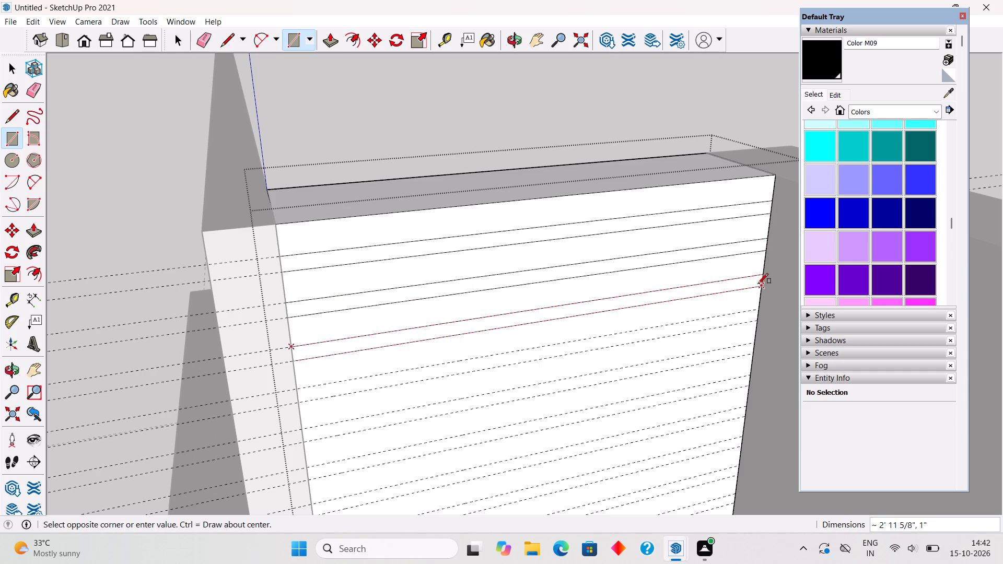
{"action": "left_click", "coordinate": [761, 284]}
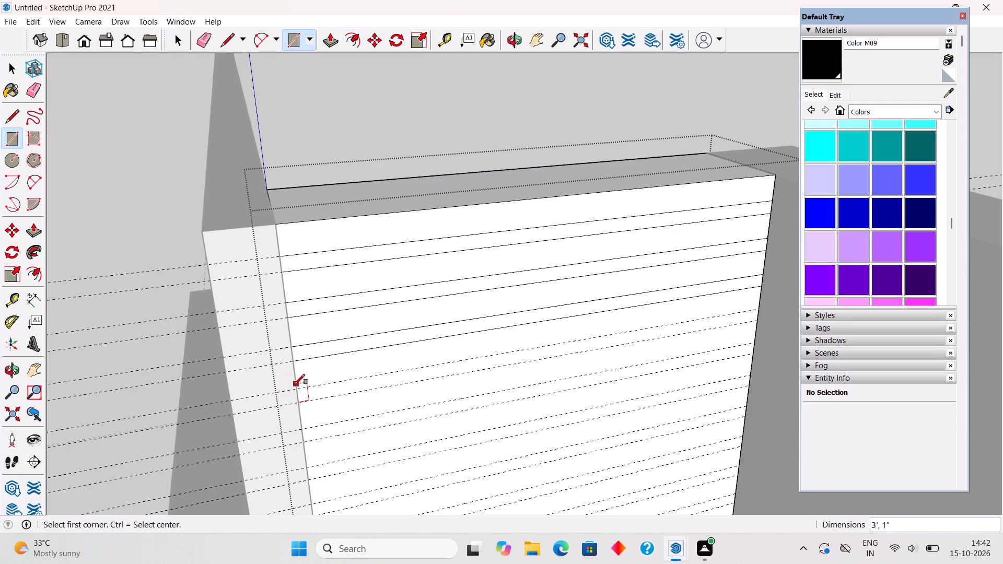
{"action": "left_click", "coordinate": [299, 388]}
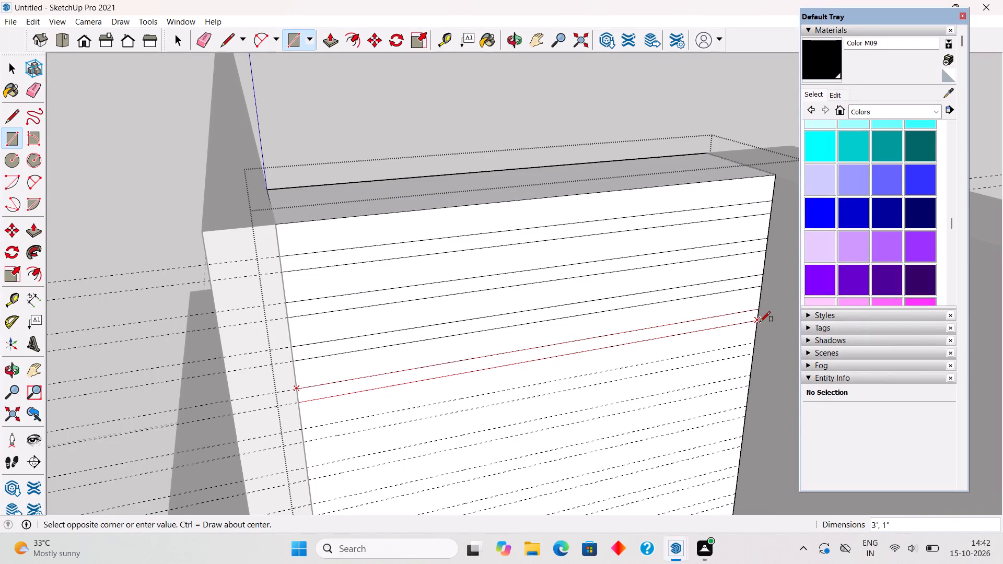
{"action": "left_click", "coordinate": [760, 322]}
{"action": "left_click", "coordinate": [302, 428]}
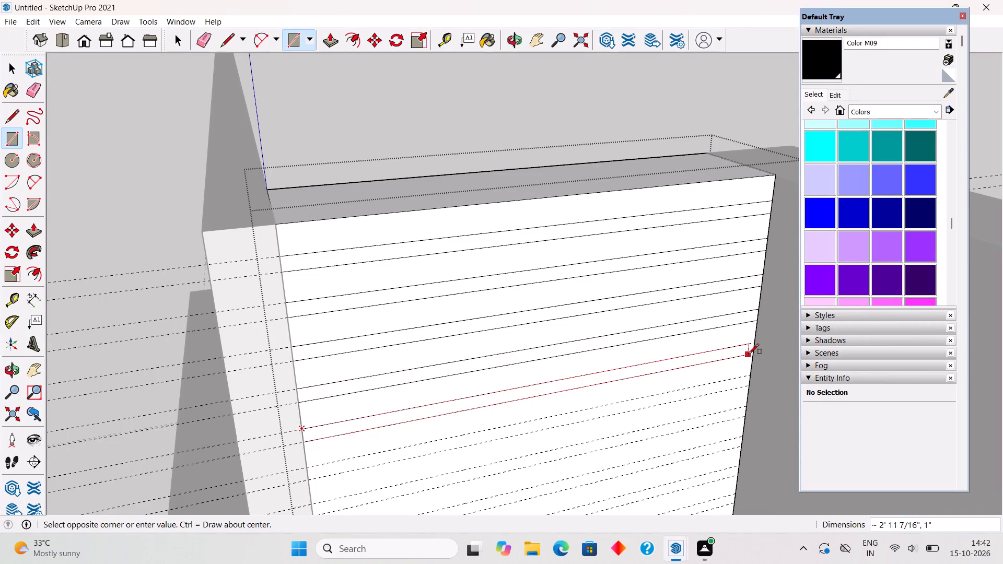
{"action": "left_click", "coordinate": [752, 354]}
Draw 3' by 1" rectangles between the remaining six guide pairs, down to the bottom of the above-door block's front face.
{"action": "scroll", "coordinate": [203, 217], "scroll_direction": "down", "scroll_amount": 9}
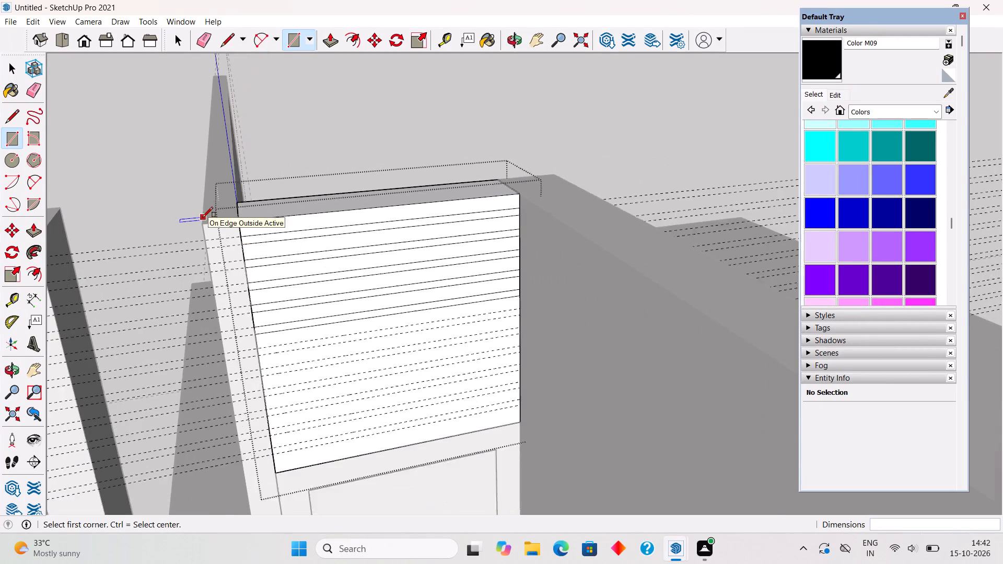
{"action": "scroll", "coordinate": [328, 478], "scroll_direction": "up", "scroll_amount": 4}
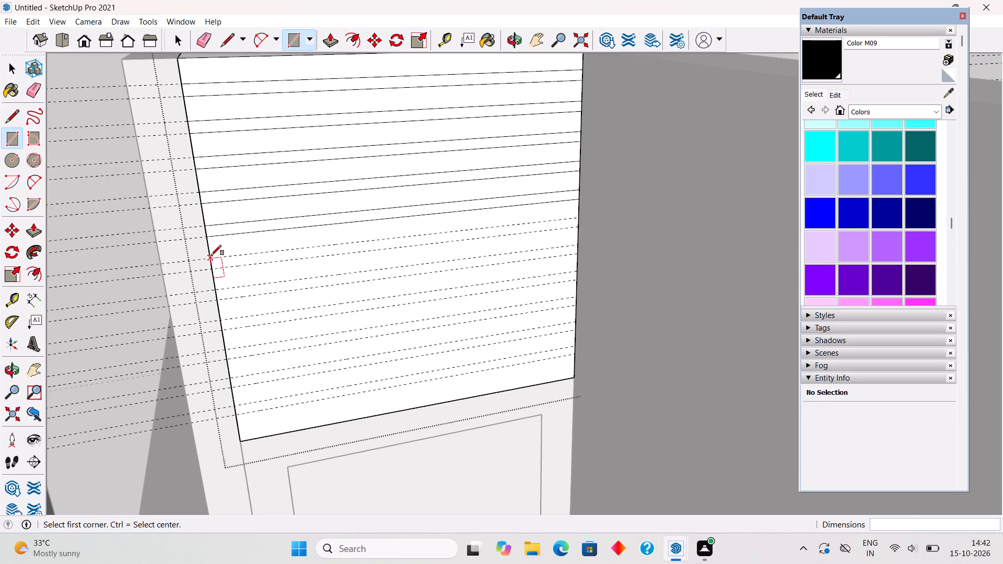
{"action": "left_click", "coordinate": [211, 255]}
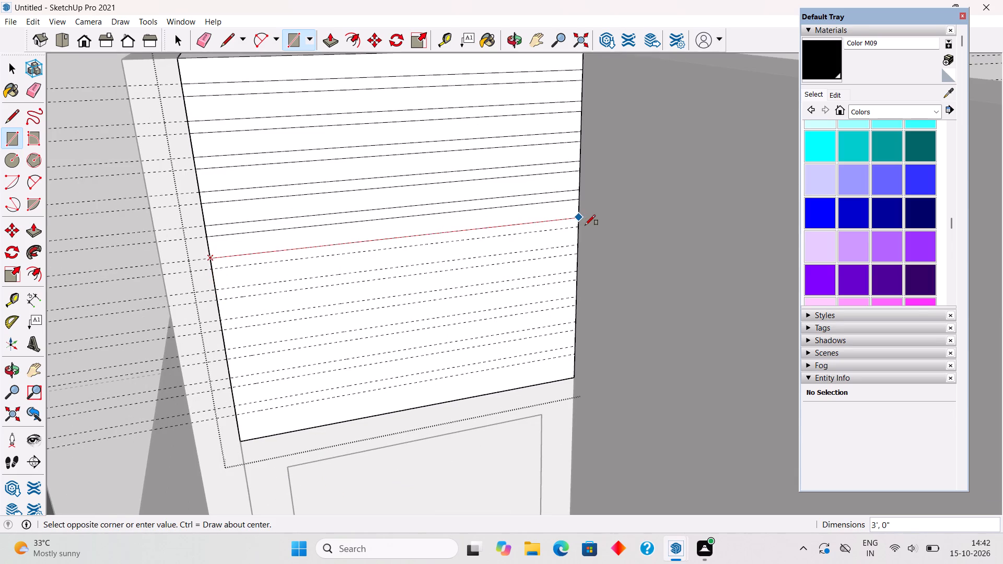
{"action": "left_click", "coordinate": [579, 226]}
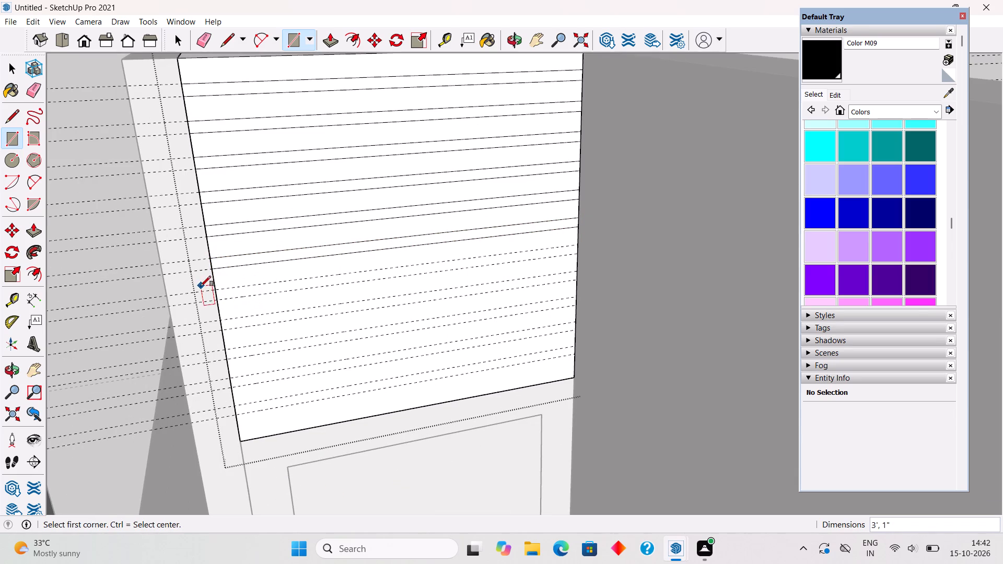
{"action": "left_click", "coordinate": [216, 291]}
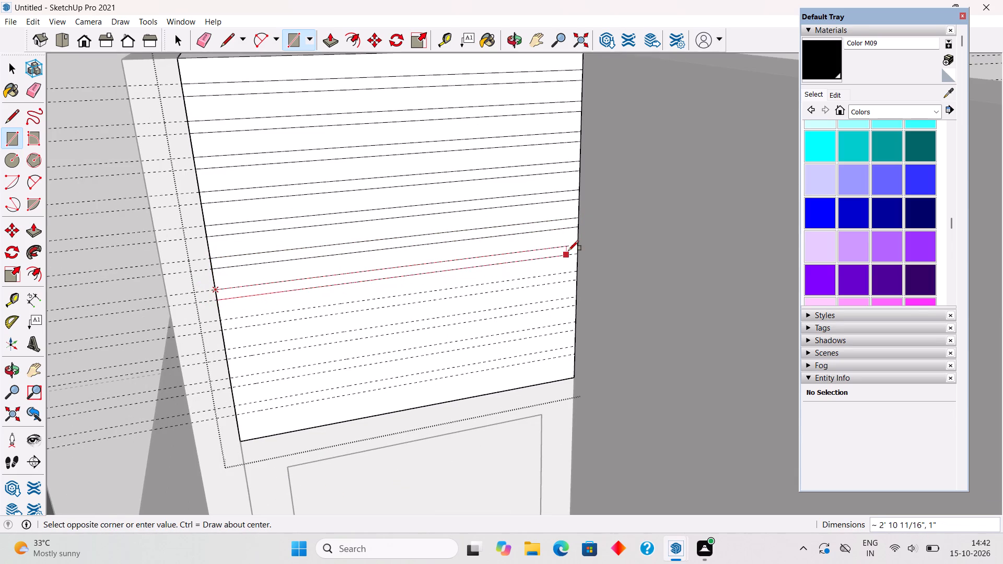
{"action": "left_click", "coordinate": [579, 254]}
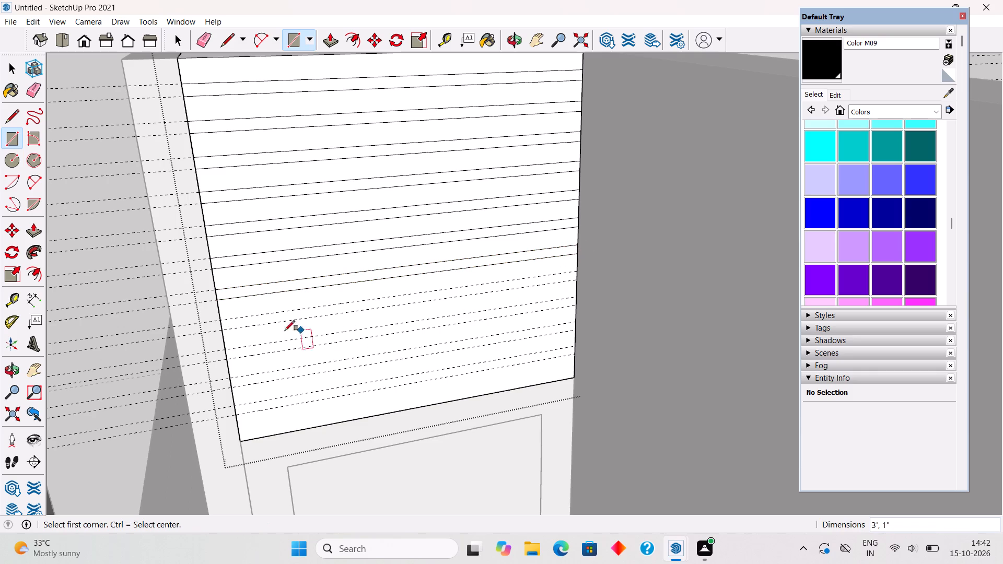
{"action": "left_click", "coordinate": [218, 319]}
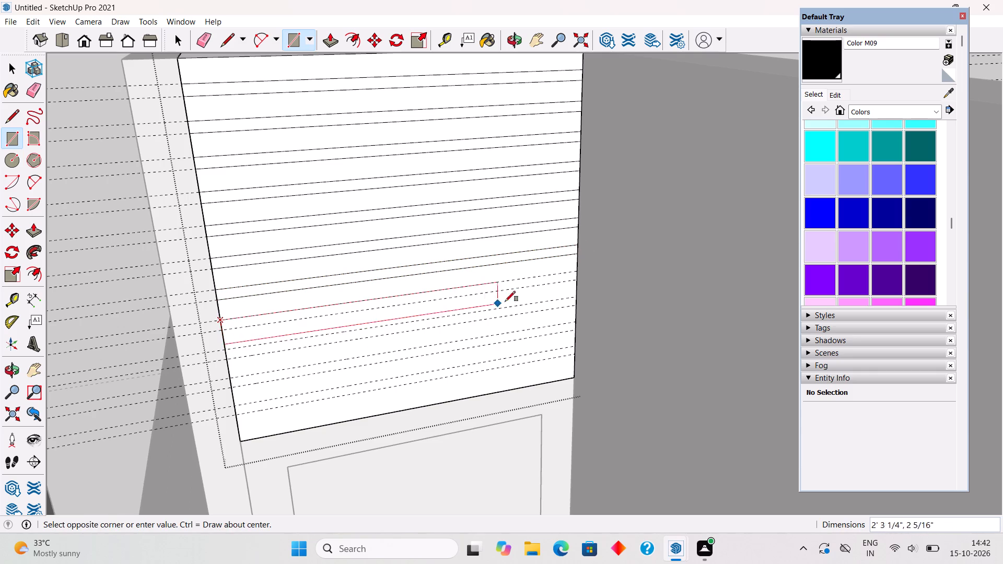
{"action": "left_click", "coordinate": [580, 283]}
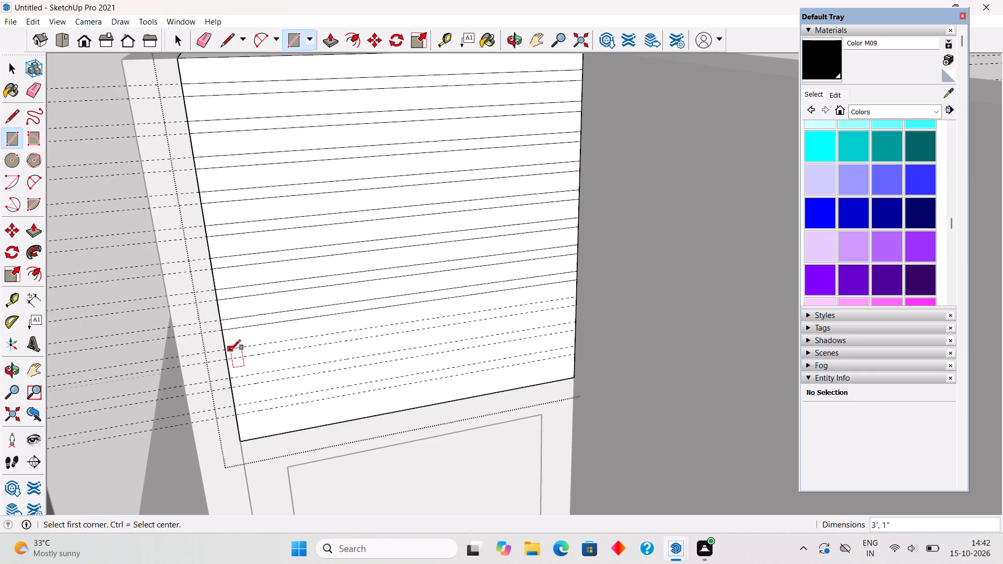
{"action": "left_click", "coordinate": [228, 348]}
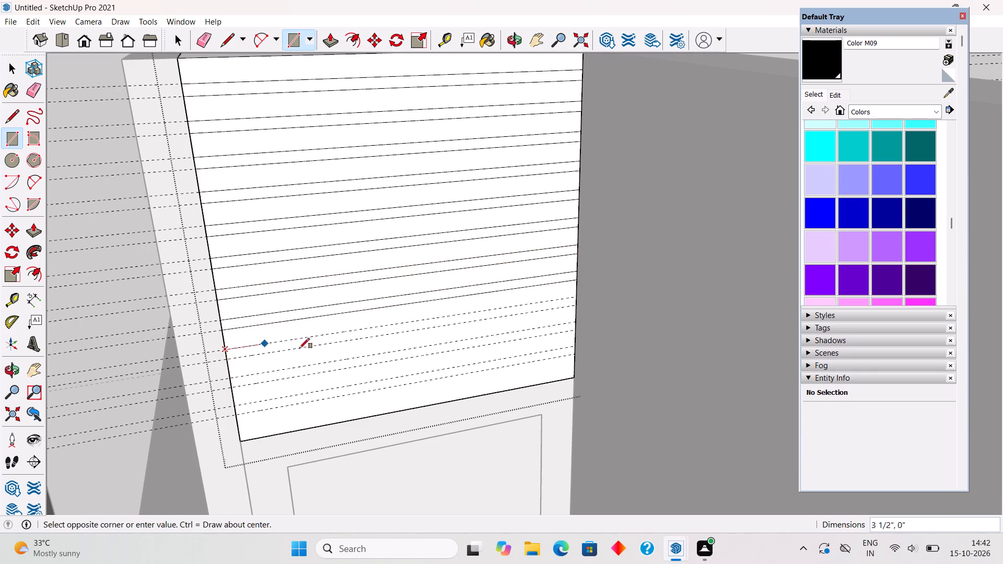
{"action": "left_click", "coordinate": [575, 308]}
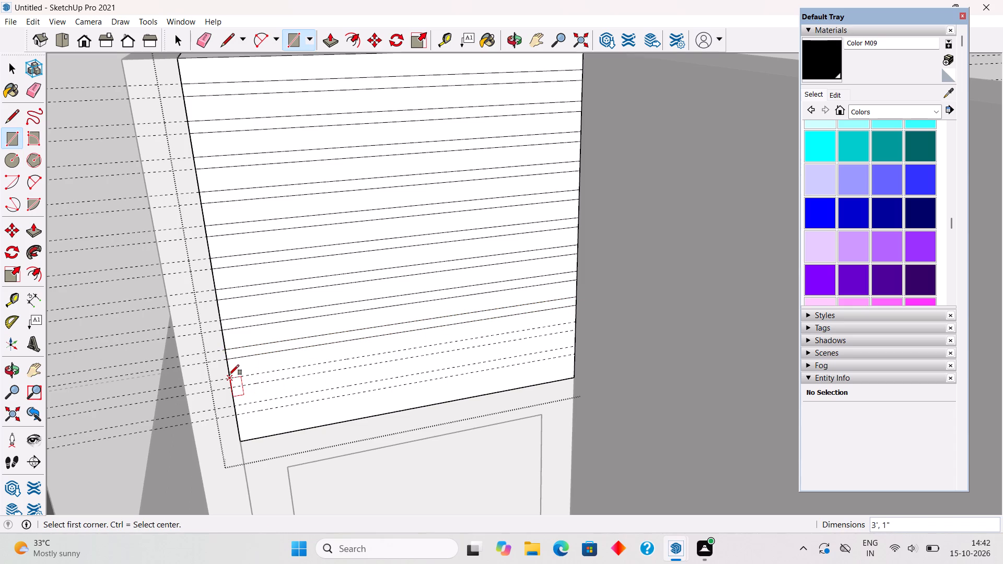
{"action": "left_click", "coordinate": [229, 375]}
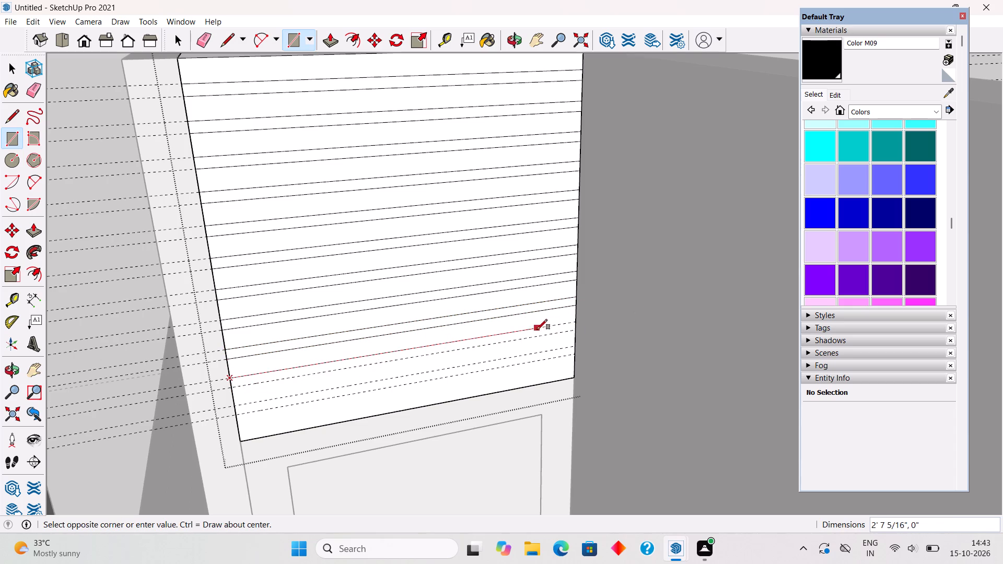
{"action": "left_click", "coordinate": [578, 330]}
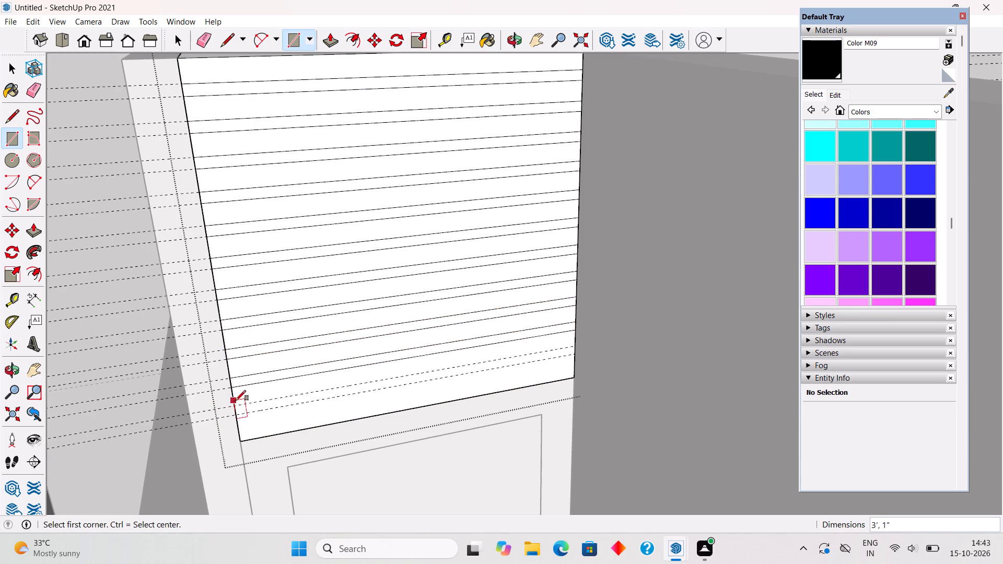
{"action": "left_click", "coordinate": [236, 406]}
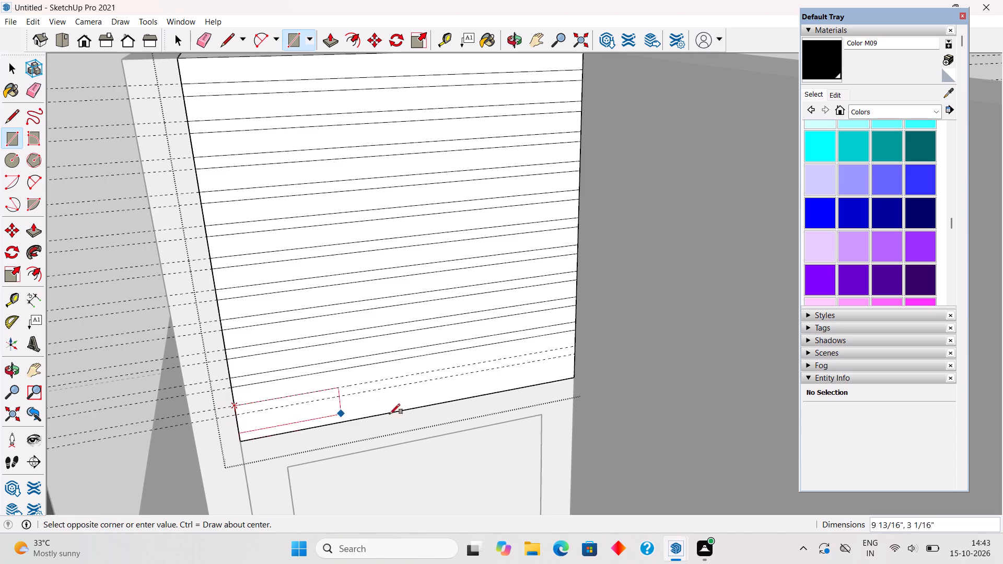
{"action": "left_click", "coordinate": [577, 356]}
{"action": "key", "text": "space"}
Push the lowest 1" strip on the above-door block's front face inward by 0.3".
{"action": "scroll", "coordinate": [247, 415], "scroll_direction": "up", "scroll_amount": 5}
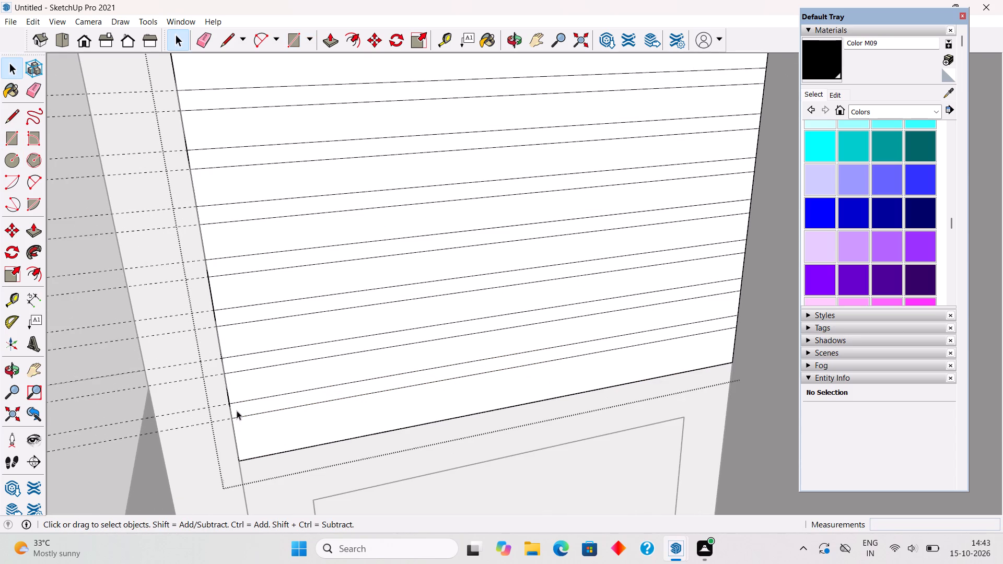
{"action": "left_click", "coordinate": [237, 410]}
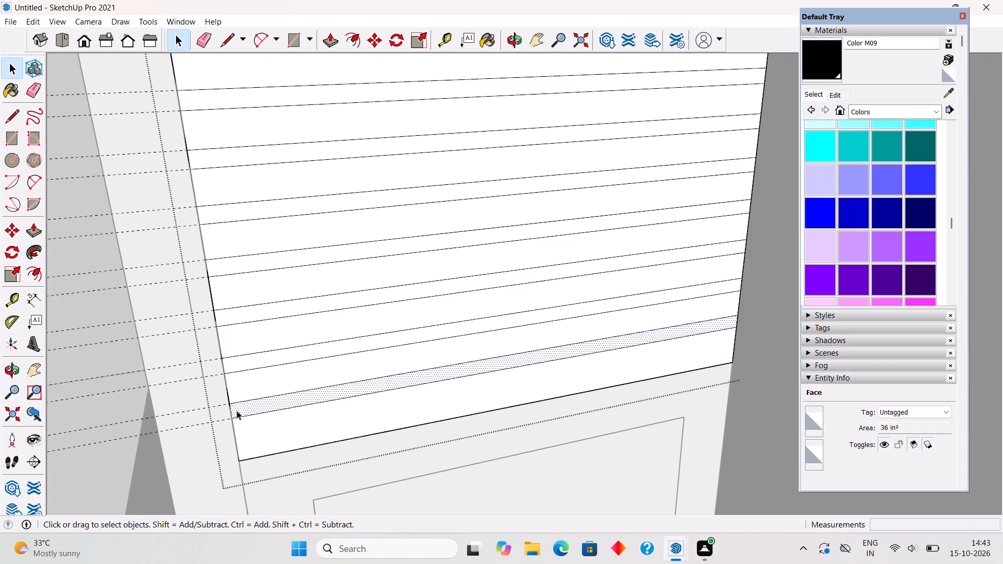
{"action": "key", "text": "p"}
{"action": "left_click", "coordinate": [237, 410]}
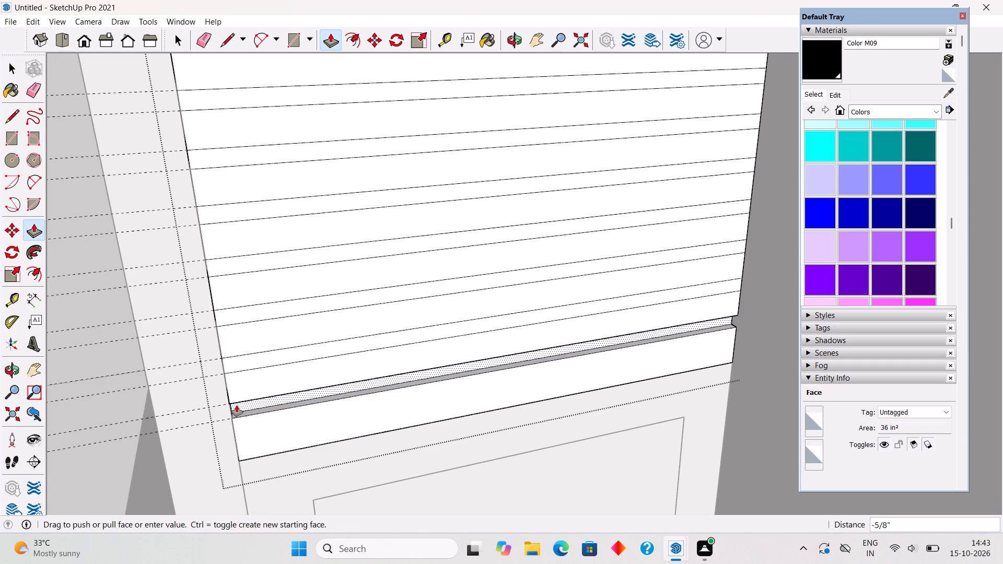
{"action": "type", "text": ".3\""}
{"action": "key", "text": "Return"}
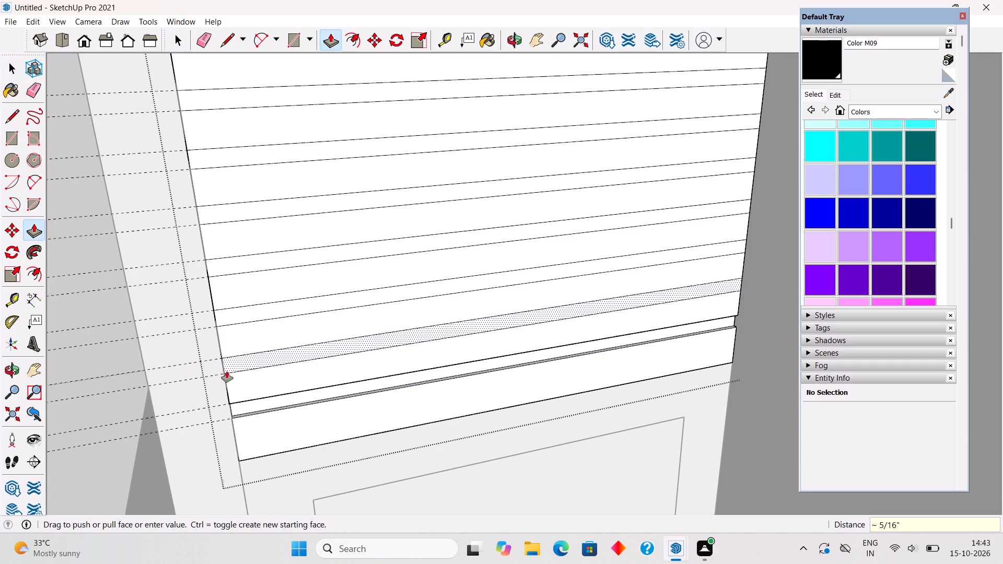
Repeat the 0.3" Push/Pull on the five 1" strips directly above the lowest groove.
{"action": "double_click", "coordinate": [230, 368]}
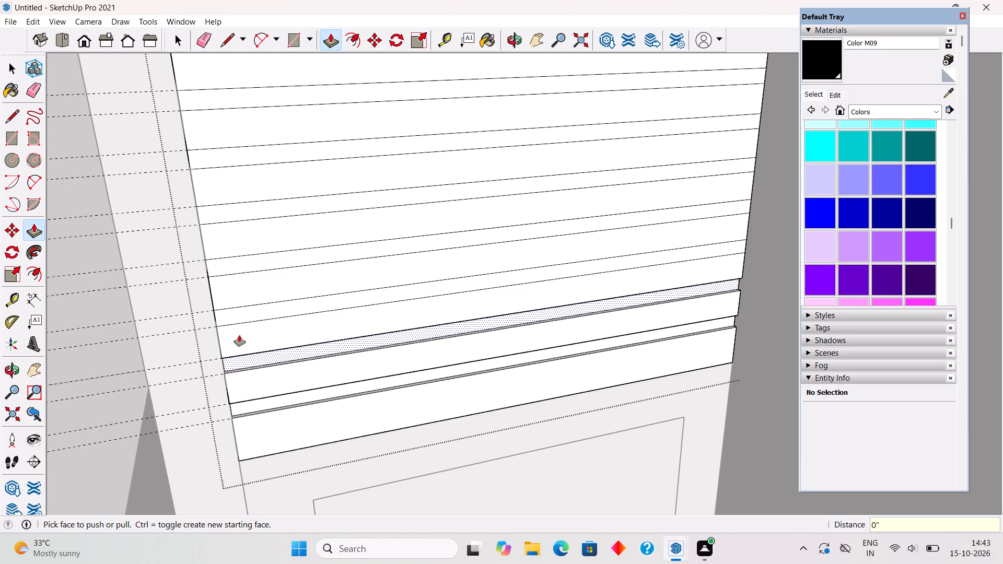
{"action": "double_click", "coordinate": [233, 319]}
{"action": "double_click", "coordinate": [217, 272]}
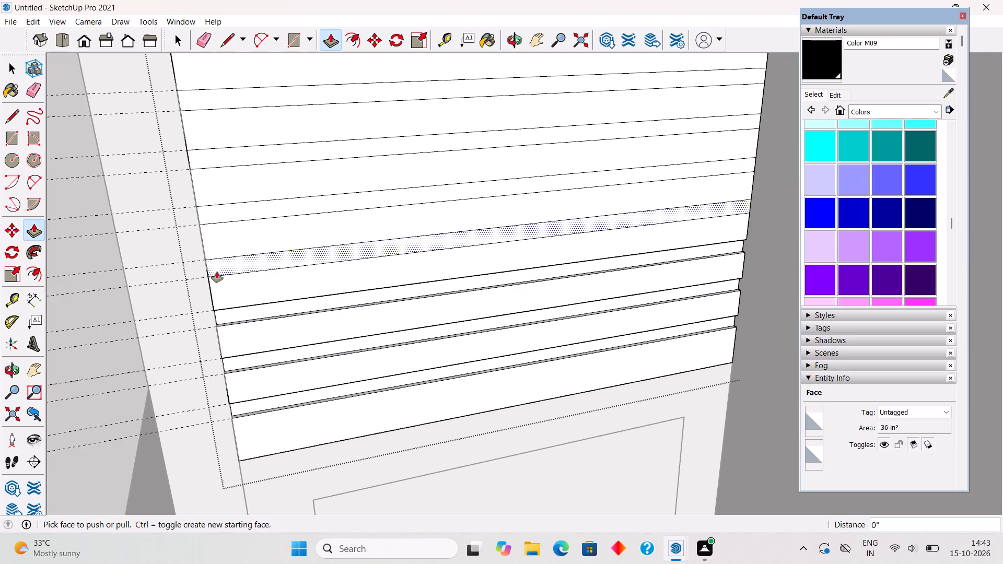
{"action": "double_click", "coordinate": [206, 214]}
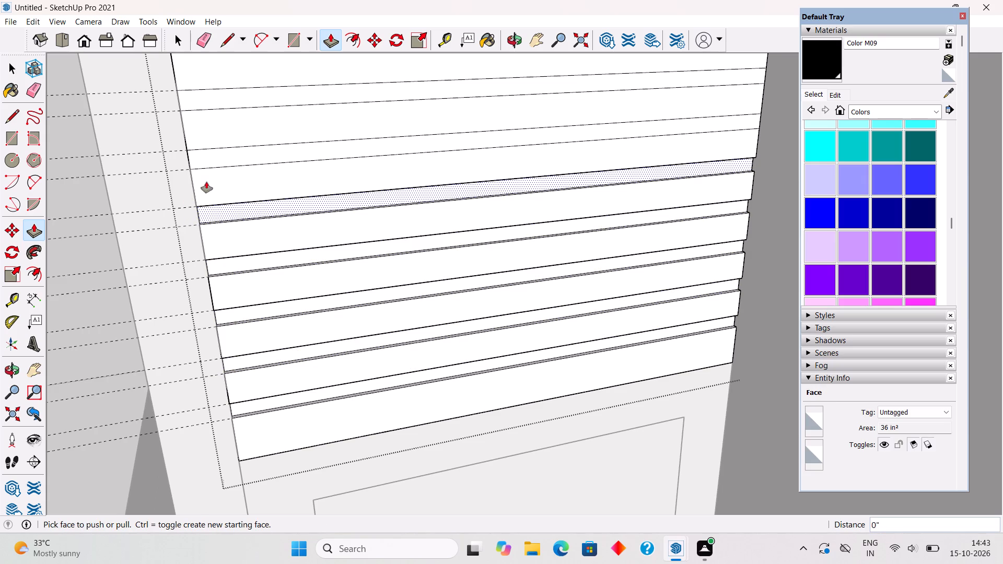
{"action": "double_click", "coordinate": [204, 162]}
Repeat the 0.3" Push/Pull on the top five 1" strips of the above-door block, working downward from the uppermost.
{"action": "scroll", "coordinate": [204, 159], "scroll_direction": "down", "scroll_amount": 13}
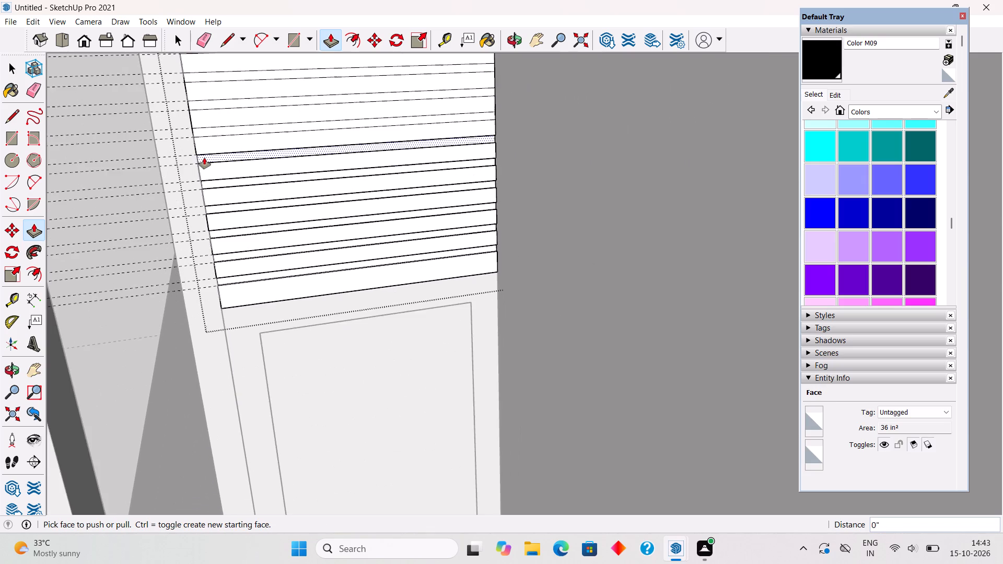
{"action": "scroll", "coordinate": [204, 158], "scroll_direction": "down", "scroll_amount": 8}
{"action": "scroll", "coordinate": [212, 70], "scroll_direction": "up", "scroll_amount": 13}
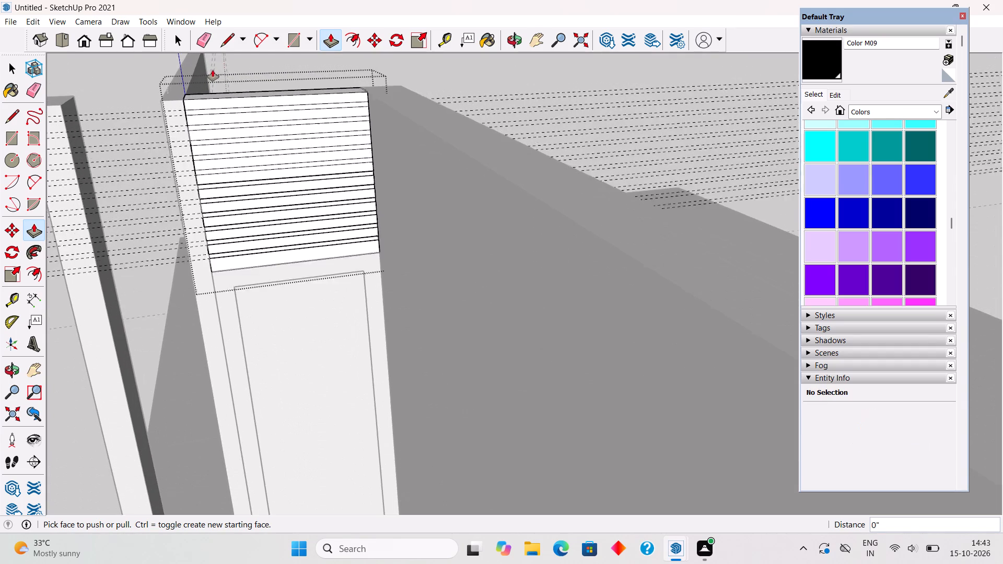
{"action": "scroll", "coordinate": [213, 70], "scroll_direction": "up", "scroll_amount": 20}
{"action": "scroll", "coordinate": [213, 70], "scroll_direction": "up", "scroll_amount": 1}
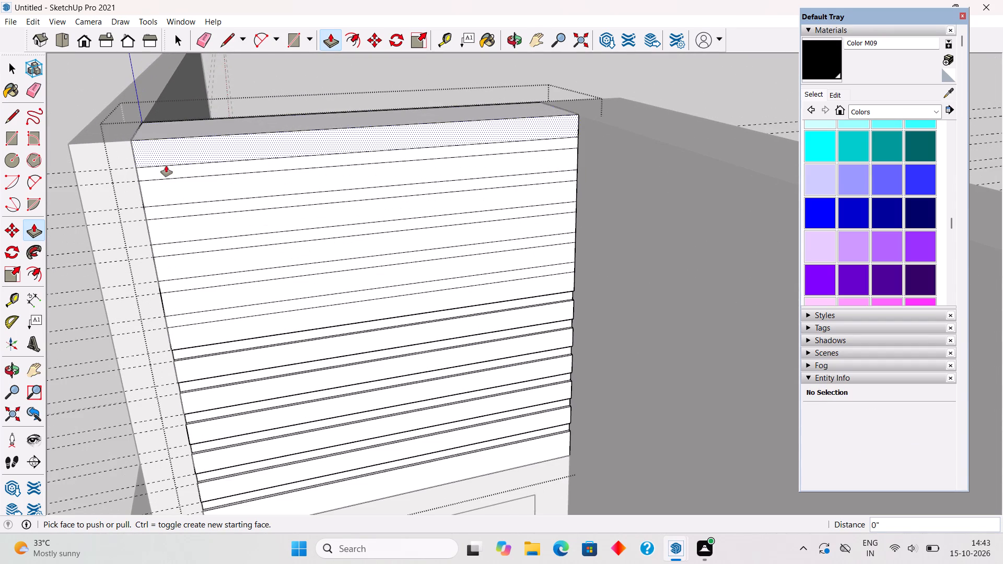
{"action": "double_click", "coordinate": [166, 170]}
{"action": "double_click", "coordinate": [166, 209]}
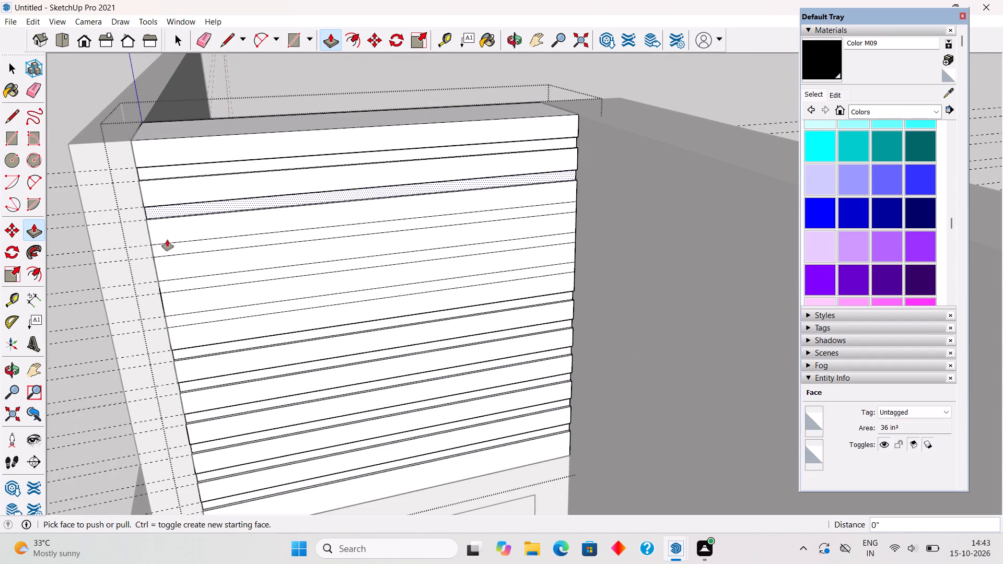
{"action": "double_click", "coordinate": [169, 244]}
{"action": "double_click", "coordinate": [175, 284]}
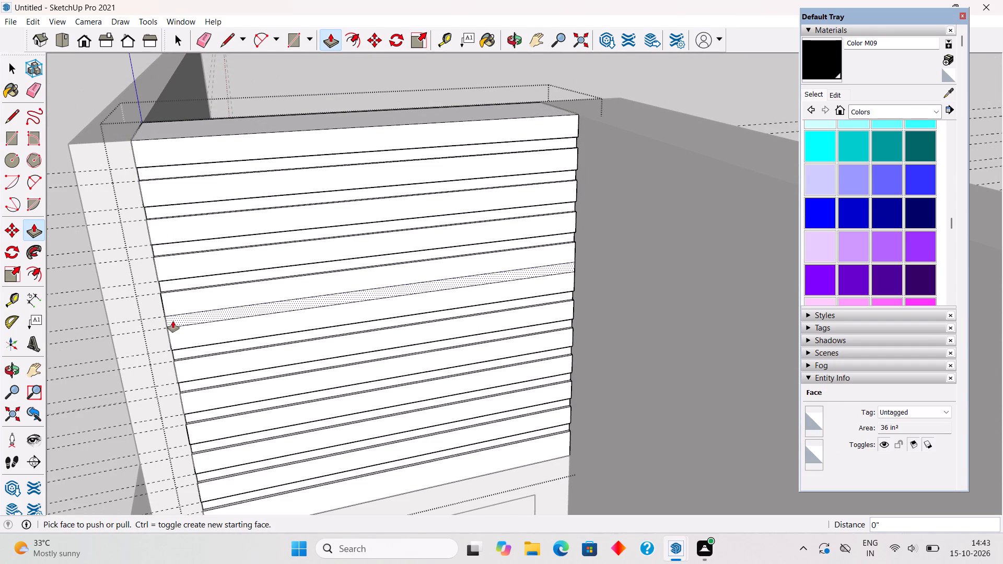
{"action": "double_click", "coordinate": [173, 321]}
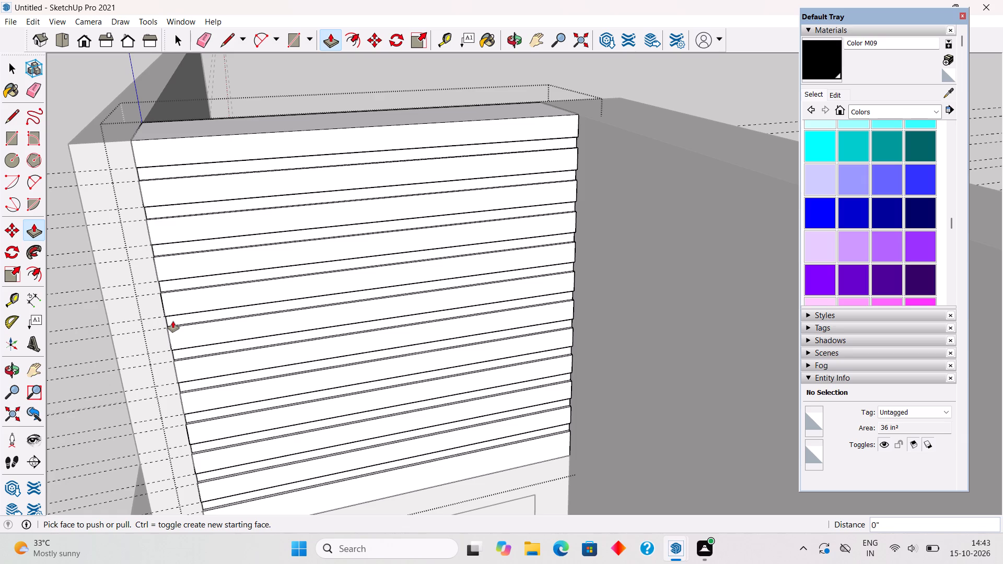
Finish editing the grooved above-door block and close its group.
{"action": "key", "text": "space"}
{"action": "left_click", "coordinate": [67, 99]}
Examine the house's exterior, focusing on the grooved above-door block, the door, the nearby column and the adjoining walls.
{"action": "scroll", "coordinate": [126, 195], "scroll_direction": "down", "scroll_amount": 5}
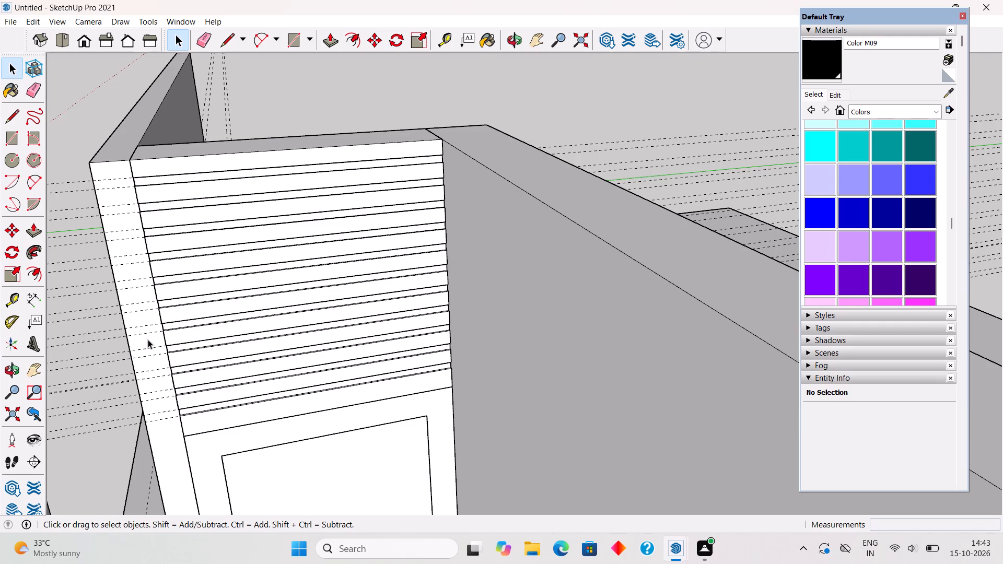
{"action": "key", "text": "space"}
{"action": "scroll", "coordinate": [148, 341], "scroll_direction": "down", "scroll_amount": 1}
{"action": "middle_click_drag", "start_coordinate": [151, 342], "coordinate": [427, 291]}
{"action": "scroll", "coordinate": [427, 290], "scroll_direction": "down", "scroll_amount": 9}
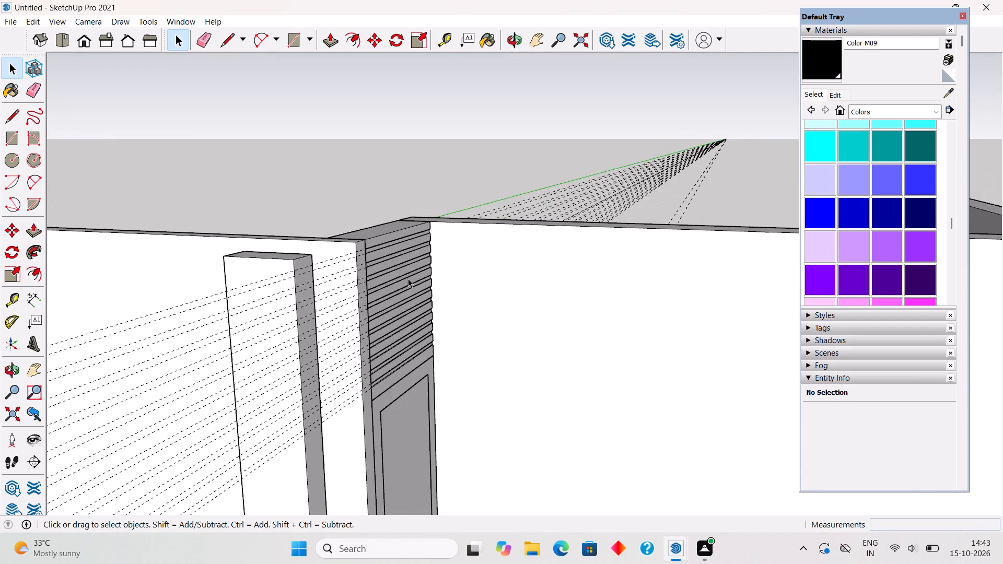
{"action": "scroll", "coordinate": [408, 278], "scroll_direction": "down", "scroll_amount": 16}
{"action": "scroll", "coordinate": [440, 471], "scroll_direction": "up", "scroll_amount": 1}
{"action": "middle_click_drag", "start_coordinate": [424, 487], "coordinate": [328, 467]}
{"action": "scroll", "coordinate": [328, 467], "scroll_direction": "up", "scroll_amount": 3}
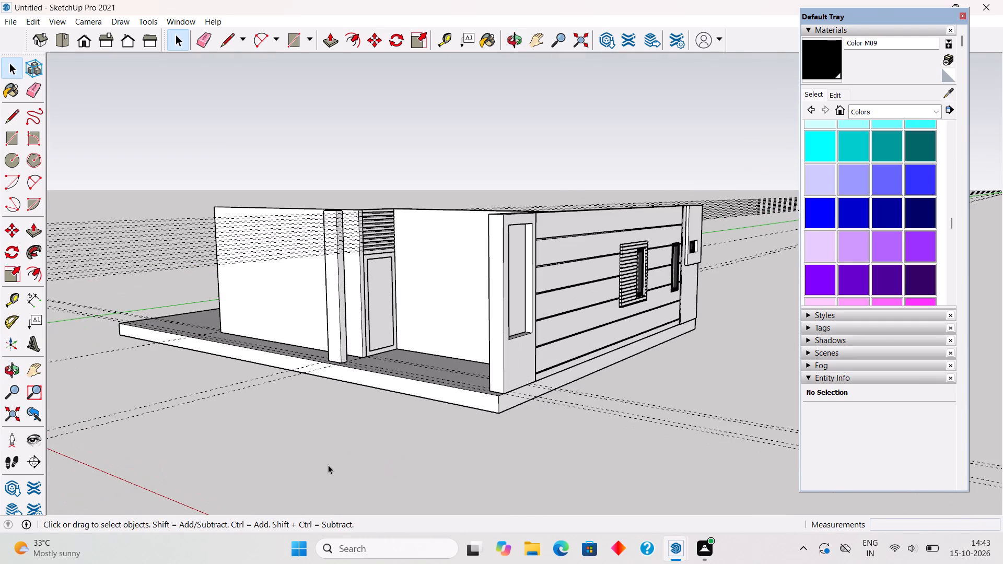
{"action": "middle_click_drag", "start_coordinate": [458, 453], "coordinate": [381, 441]}
{"action": "scroll", "coordinate": [381, 442], "scroll_direction": "up", "scroll_amount": 3}
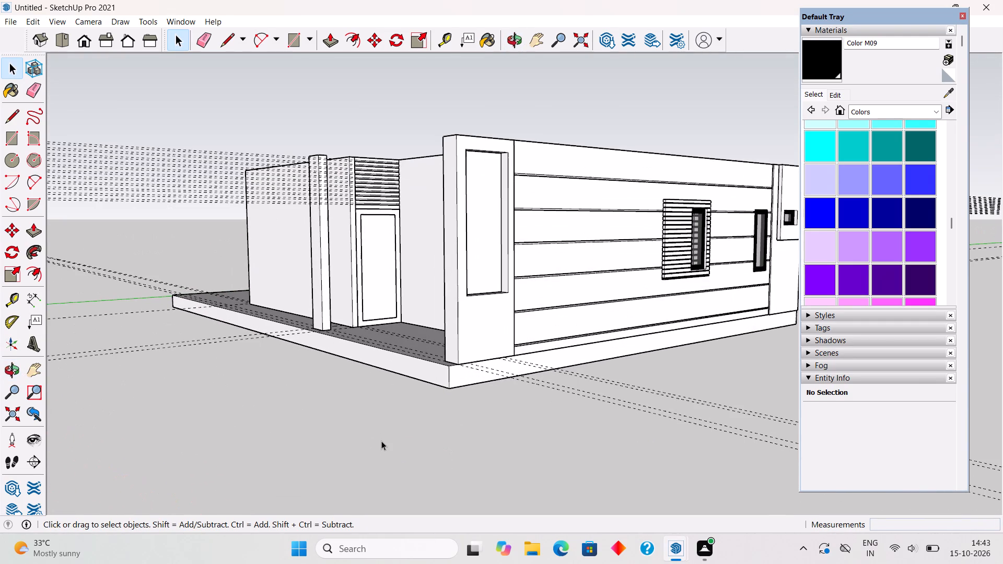
{"action": "scroll", "coordinate": [331, 227], "scroll_direction": "up", "scroll_amount": 2}
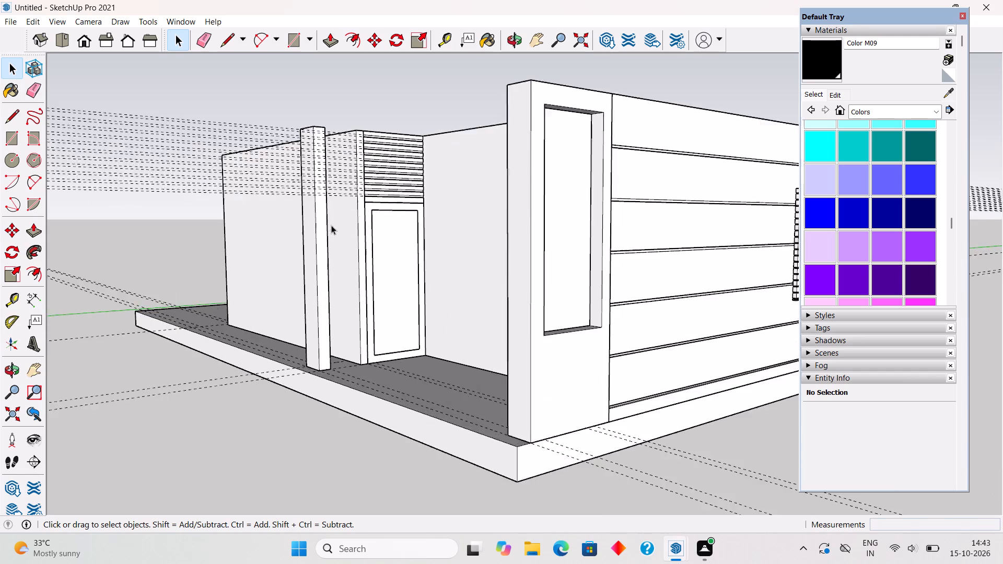
{"action": "scroll", "coordinate": [331, 225], "scroll_direction": "up", "scroll_amount": 2}
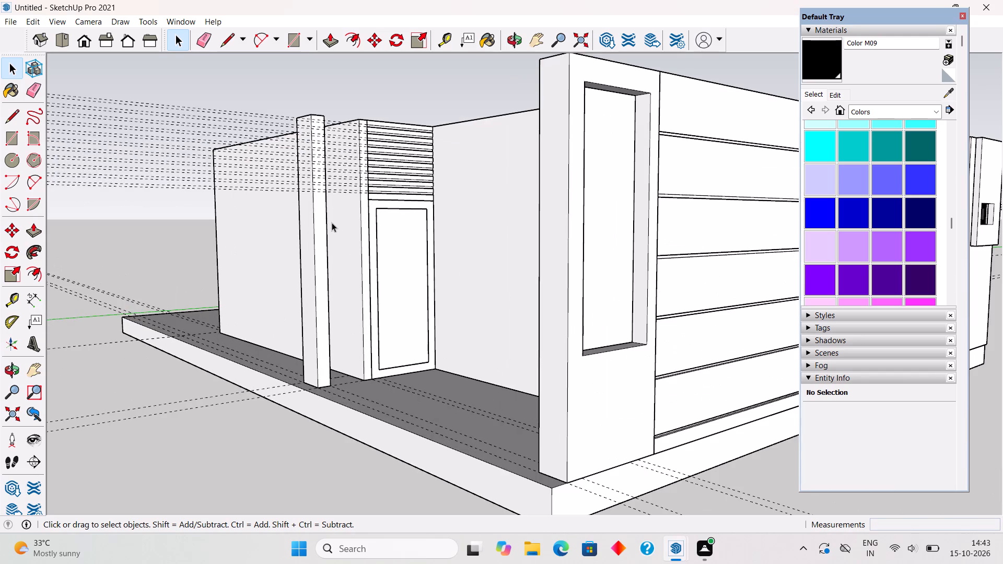
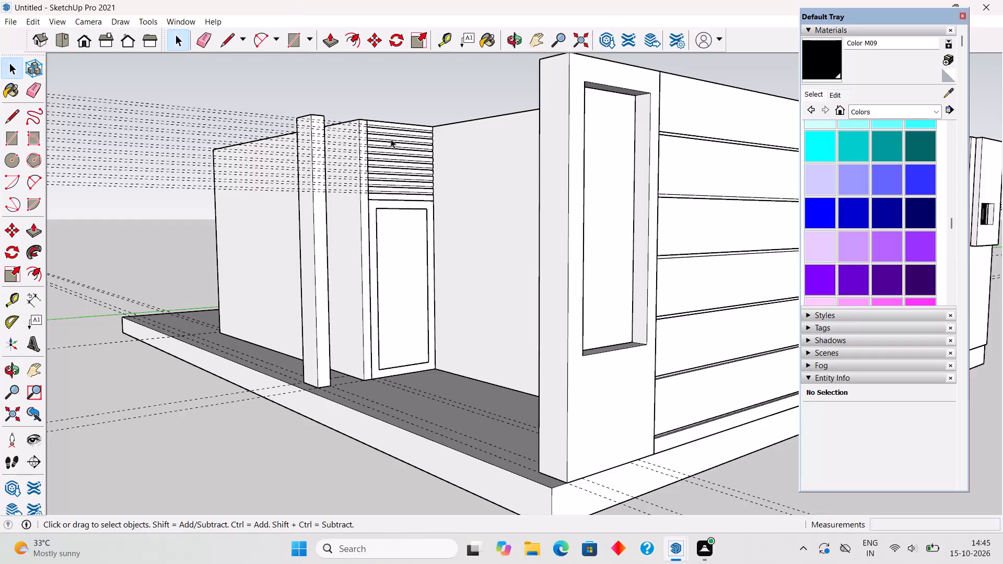
Open the wall group adjoining the grooved above-door block and draw a 4" by 1" rectangle on its narrow end face, aligned with the top groove.
{"action": "scroll", "coordinate": [364, 119], "scroll_direction": "up", "scroll_amount": 9}
{"action": "middle_click_drag", "start_coordinate": [369, 134], "coordinate": [336, 160]}
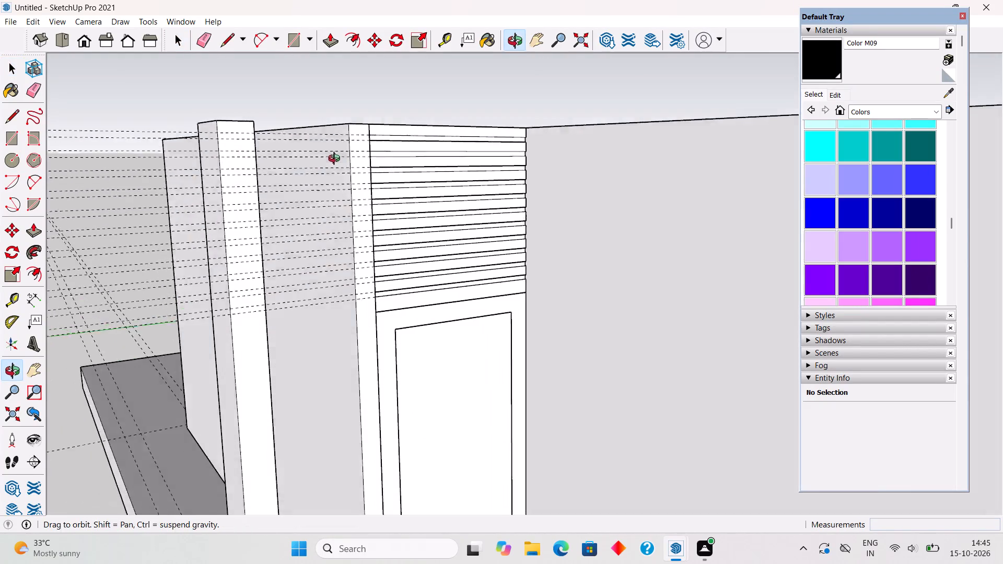
{"action": "middle_click_drag", "start_coordinate": [336, 160], "coordinate": [327, 166]}
{"action": "scroll", "coordinate": [326, 166], "scroll_direction": "up", "scroll_amount": 6}
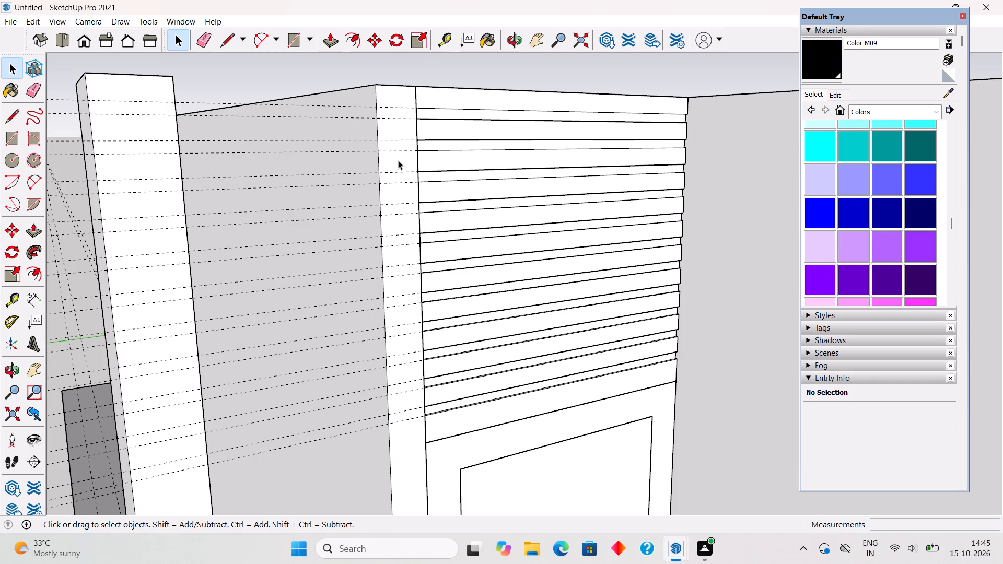
{"action": "scroll", "coordinate": [398, 160], "scroll_direction": "up", "scroll_amount": 1}
{"action": "triple_click", "coordinate": [395, 149]}
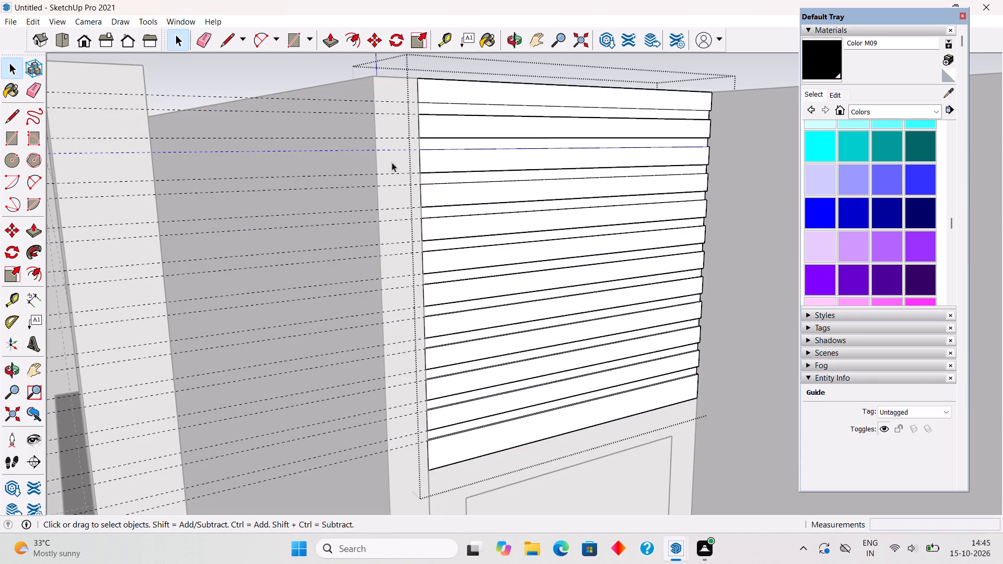
{"action": "left_click", "coordinate": [338, 133]}
{"action": "triple_click", "coordinate": [337, 128]}
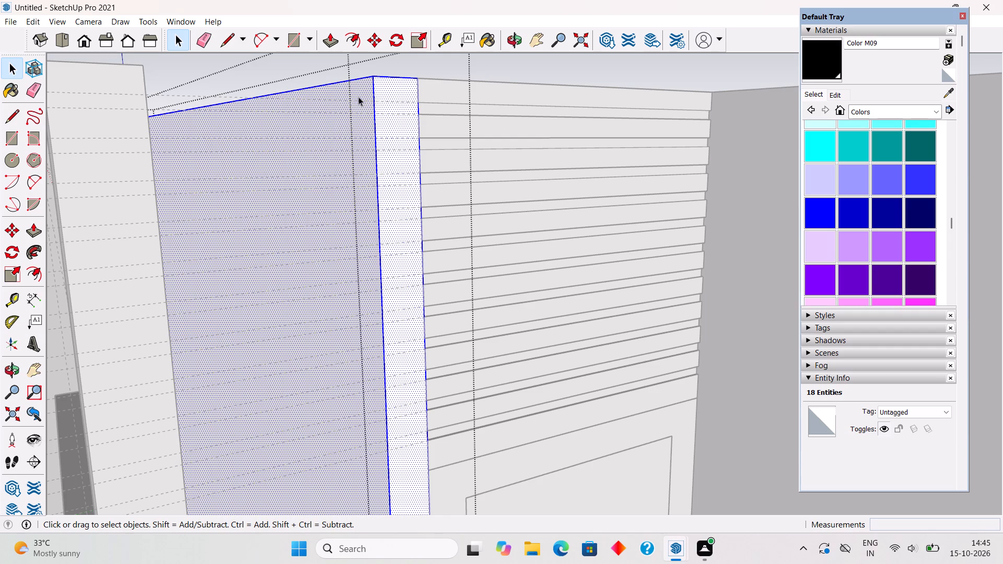
{"action": "key", "text": "r"}
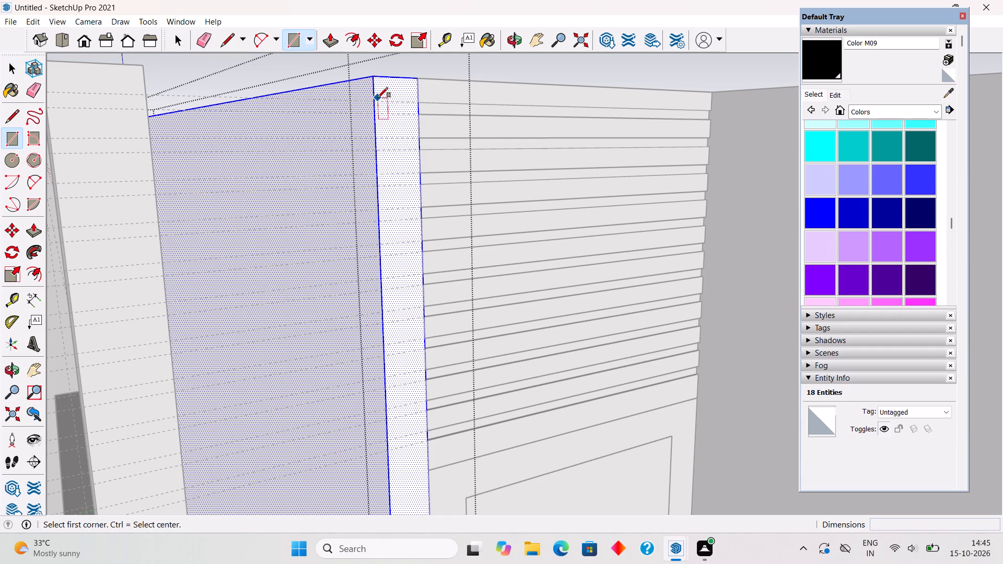
{"action": "left_click", "coordinate": [375, 102]}
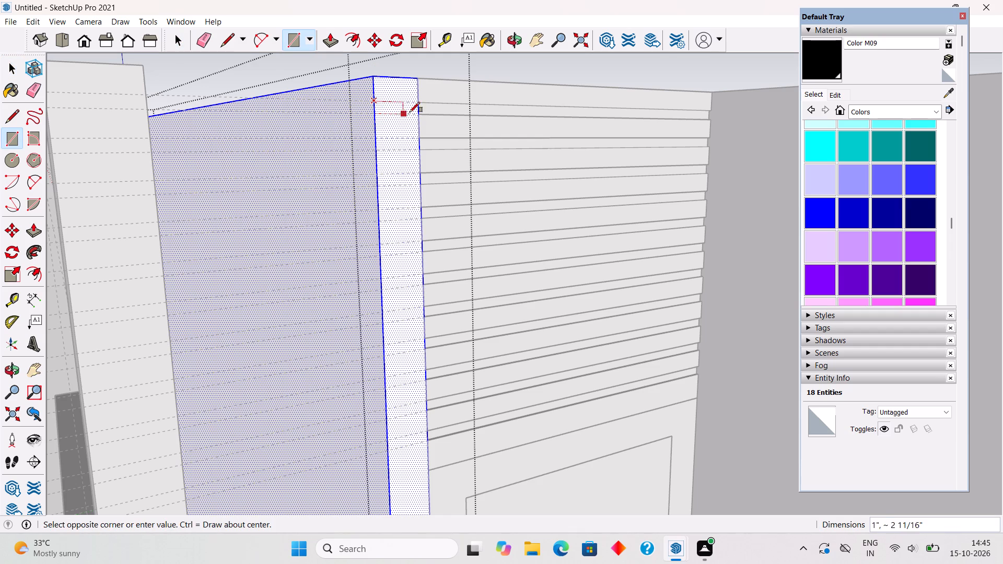
{"action": "scroll", "coordinate": [419, 112], "scroll_direction": "up", "scroll_amount": 6}
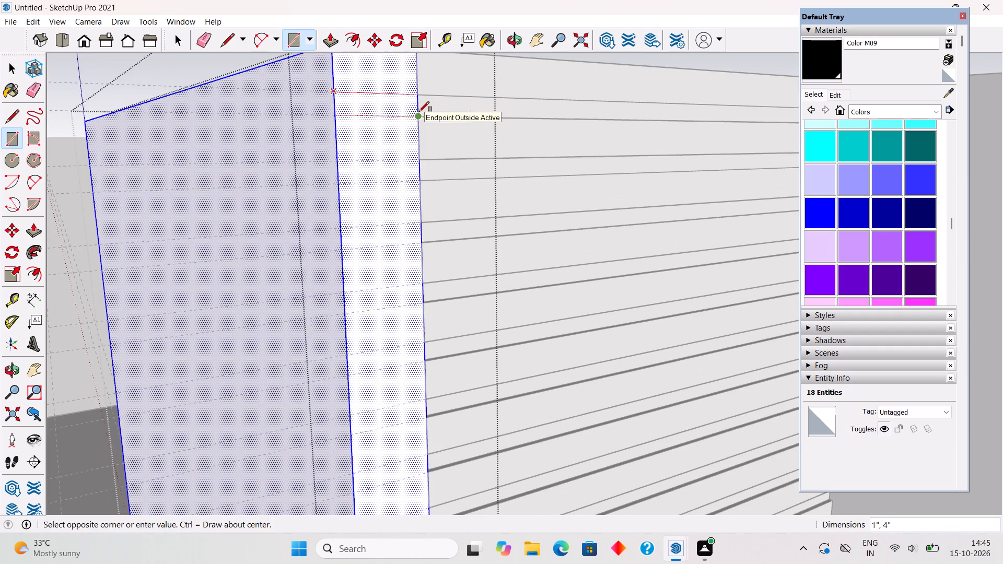
{"action": "left_click", "coordinate": [419, 112]}
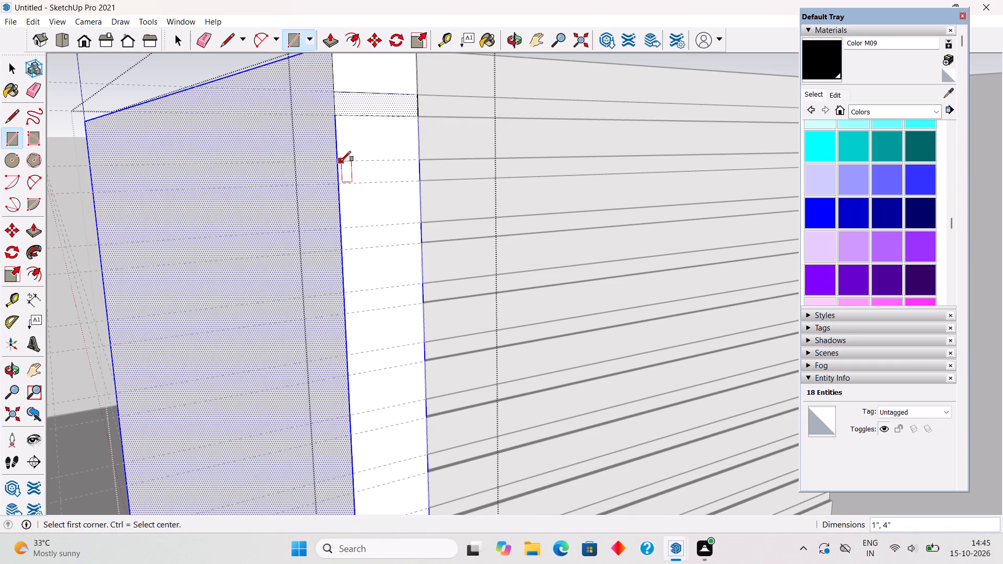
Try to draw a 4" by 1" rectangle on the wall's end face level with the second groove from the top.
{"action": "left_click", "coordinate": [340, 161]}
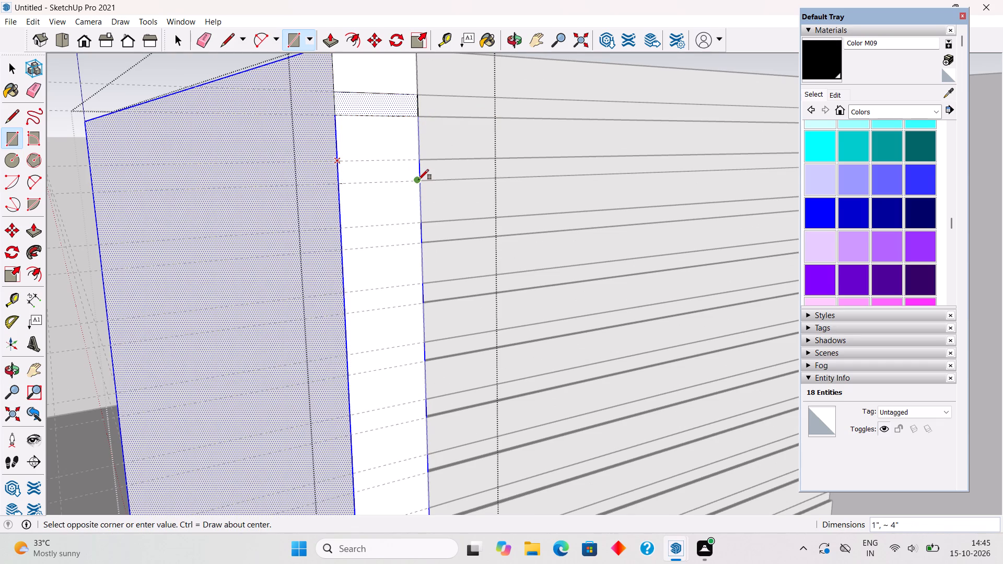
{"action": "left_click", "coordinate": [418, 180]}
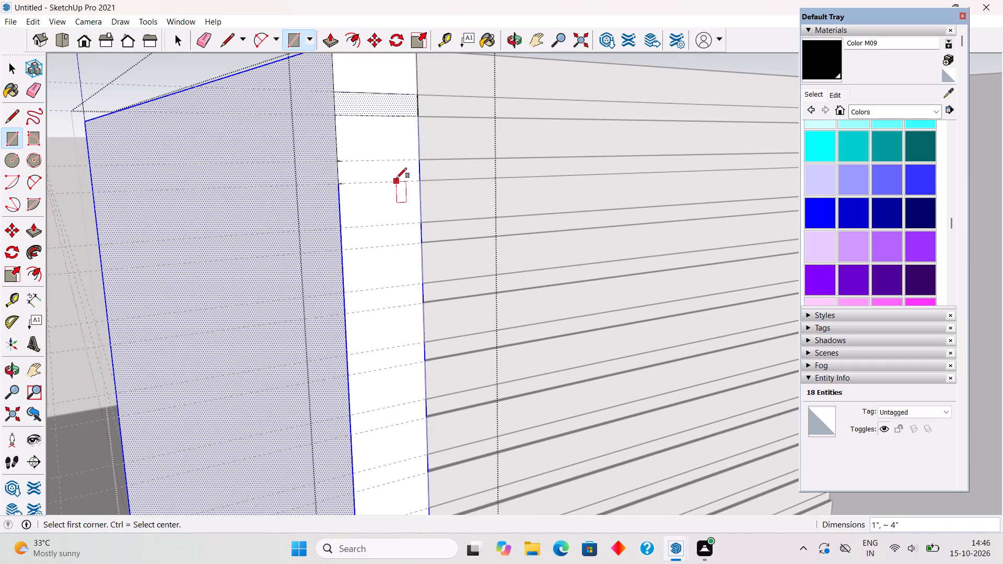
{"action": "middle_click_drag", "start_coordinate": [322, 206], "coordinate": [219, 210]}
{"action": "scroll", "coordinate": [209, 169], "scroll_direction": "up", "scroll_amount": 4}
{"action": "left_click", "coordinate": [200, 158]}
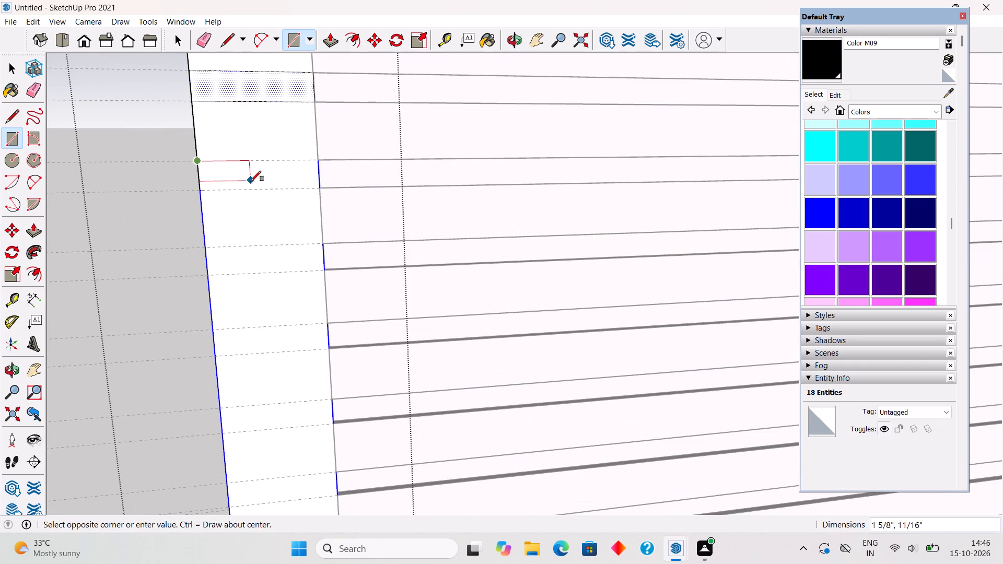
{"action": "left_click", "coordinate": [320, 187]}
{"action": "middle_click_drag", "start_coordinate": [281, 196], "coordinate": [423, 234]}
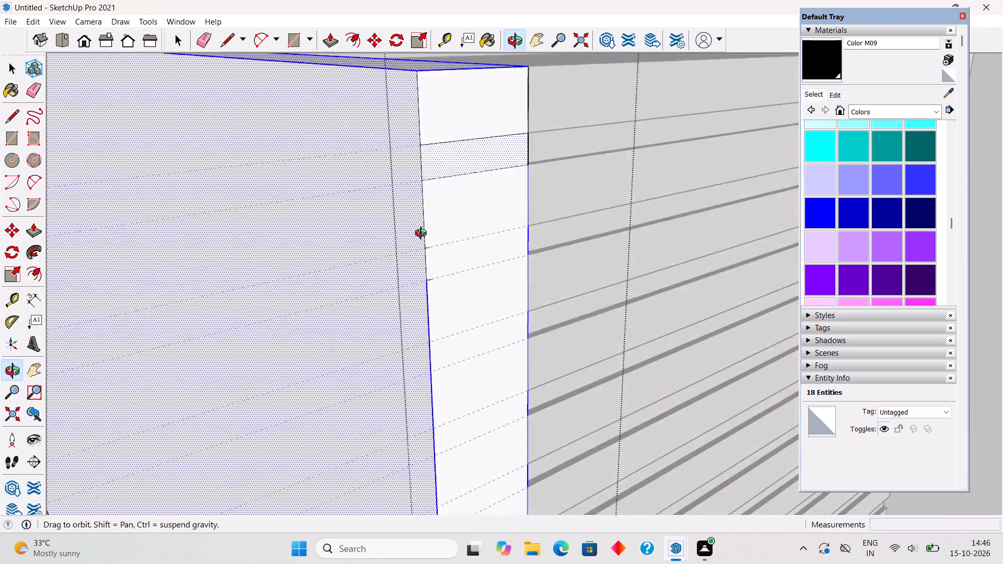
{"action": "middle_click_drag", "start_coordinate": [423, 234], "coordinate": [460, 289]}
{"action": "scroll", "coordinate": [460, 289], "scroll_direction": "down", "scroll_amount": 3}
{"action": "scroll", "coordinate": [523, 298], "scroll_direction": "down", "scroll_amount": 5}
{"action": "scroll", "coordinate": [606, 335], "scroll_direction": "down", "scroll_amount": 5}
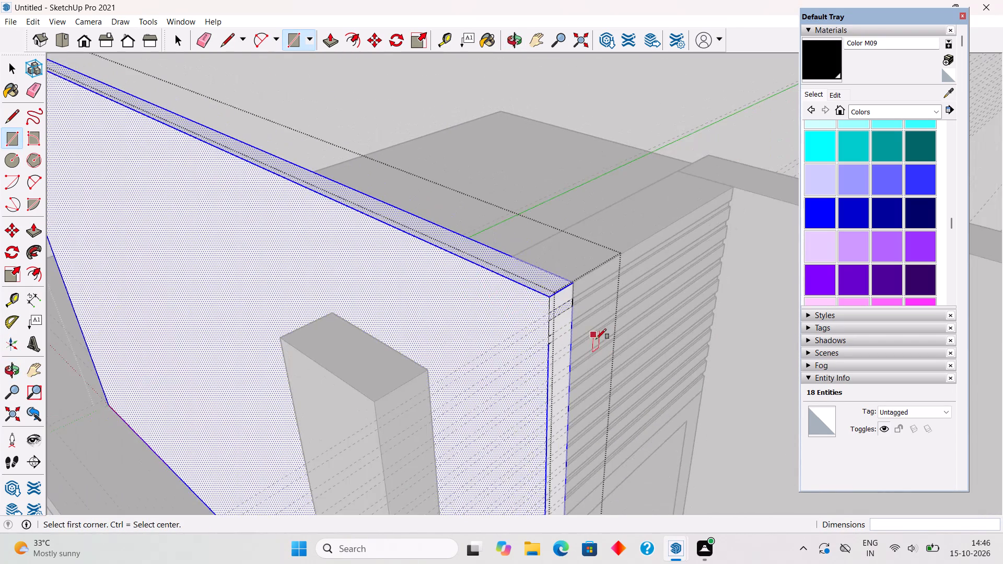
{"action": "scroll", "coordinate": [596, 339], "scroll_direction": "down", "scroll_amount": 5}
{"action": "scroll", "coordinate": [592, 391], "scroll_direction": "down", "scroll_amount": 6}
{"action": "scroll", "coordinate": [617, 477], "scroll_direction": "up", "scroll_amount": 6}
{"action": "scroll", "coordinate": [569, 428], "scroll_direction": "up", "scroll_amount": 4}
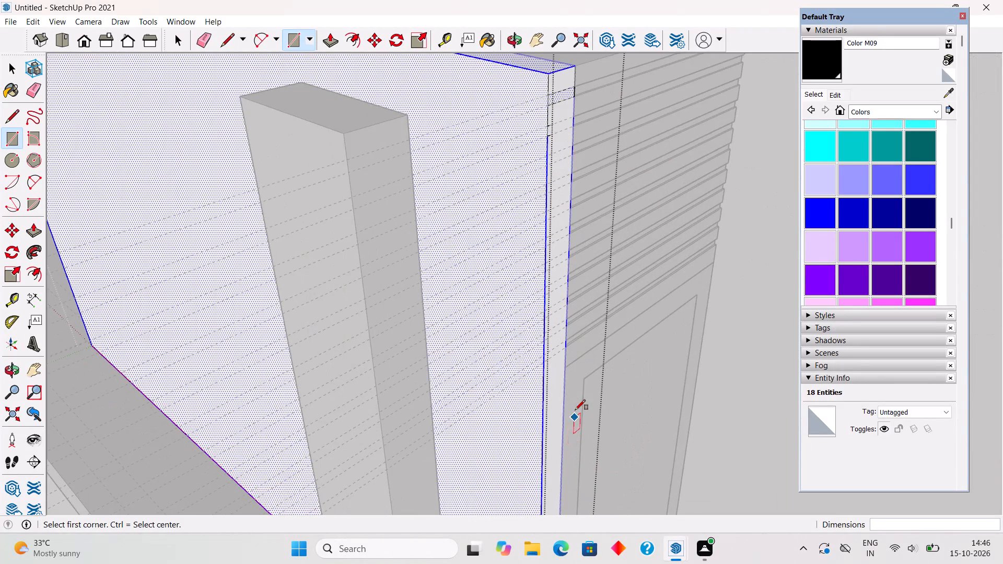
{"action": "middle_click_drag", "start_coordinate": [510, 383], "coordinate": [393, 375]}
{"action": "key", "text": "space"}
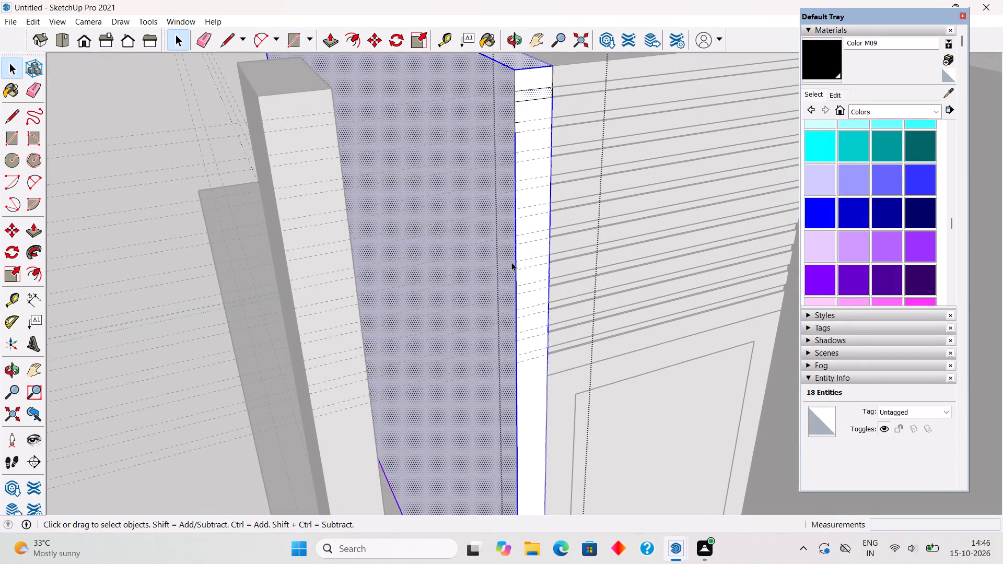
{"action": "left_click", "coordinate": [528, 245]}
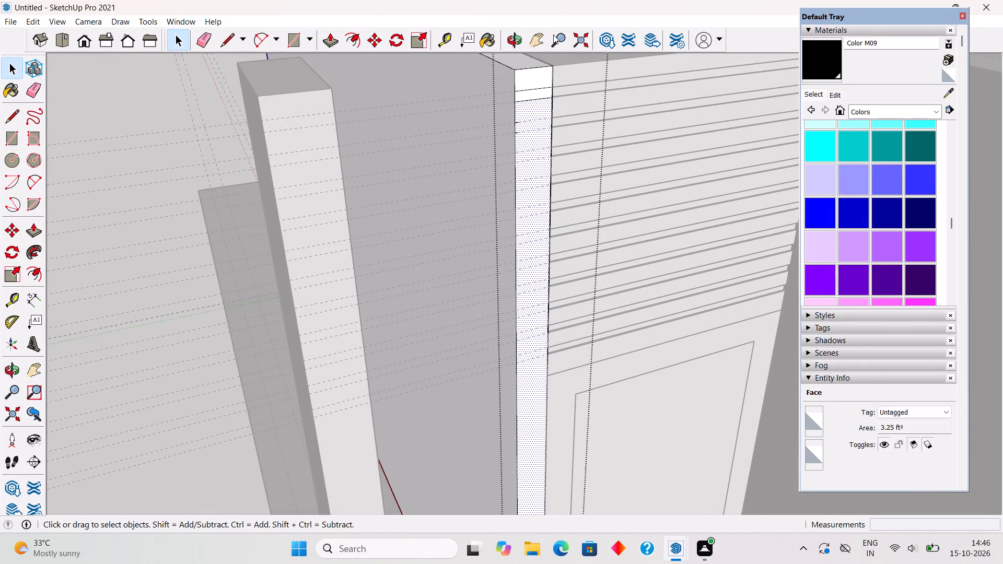
Draw 4" by 1" rectangles across the wall's end face, aligned with the second, third and fourth grooves from the top.
{"action": "scroll", "coordinate": [535, 109], "scroll_direction": "up", "scroll_amount": 5}
{"action": "middle_click_drag", "start_coordinate": [548, 122], "coordinate": [334, 136]}
{"action": "scroll", "coordinate": [349, 130], "scroll_direction": "up", "scroll_amount": 3}
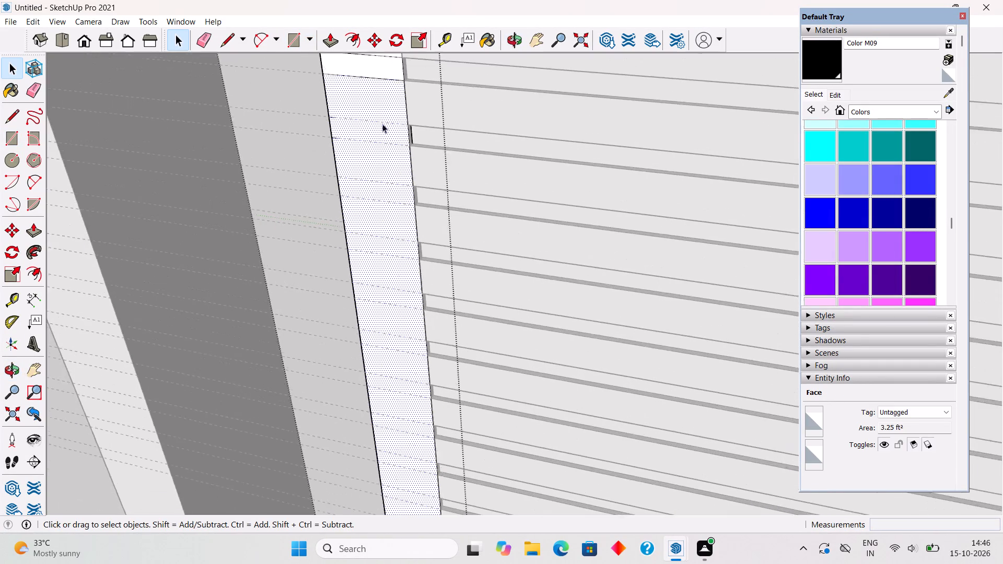
{"action": "scroll", "coordinate": [382, 124], "scroll_direction": "up", "scroll_amount": 5}
{"action": "scroll", "coordinate": [421, 154], "scroll_direction": "up", "scroll_amount": 6}
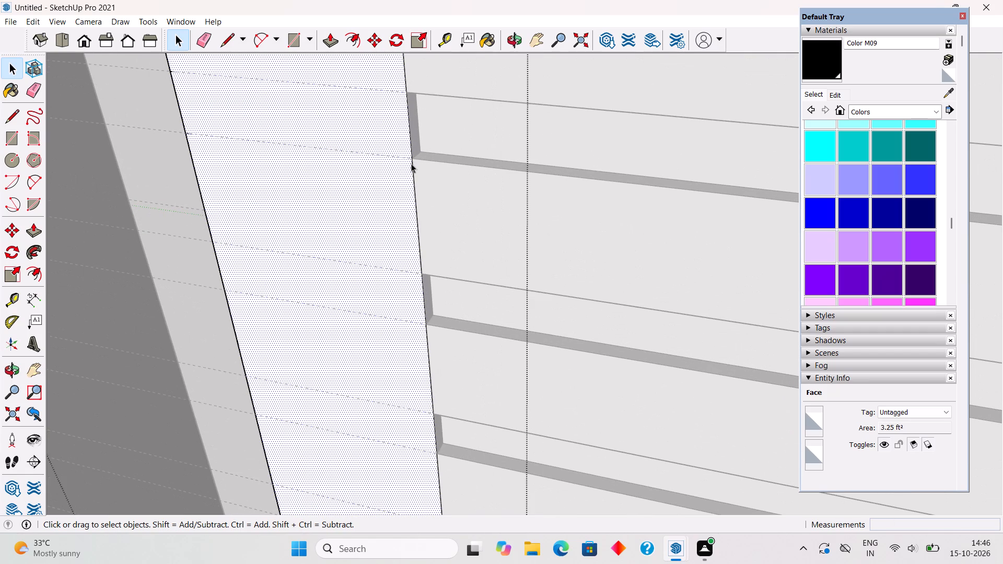
{"action": "key", "text": "r"}
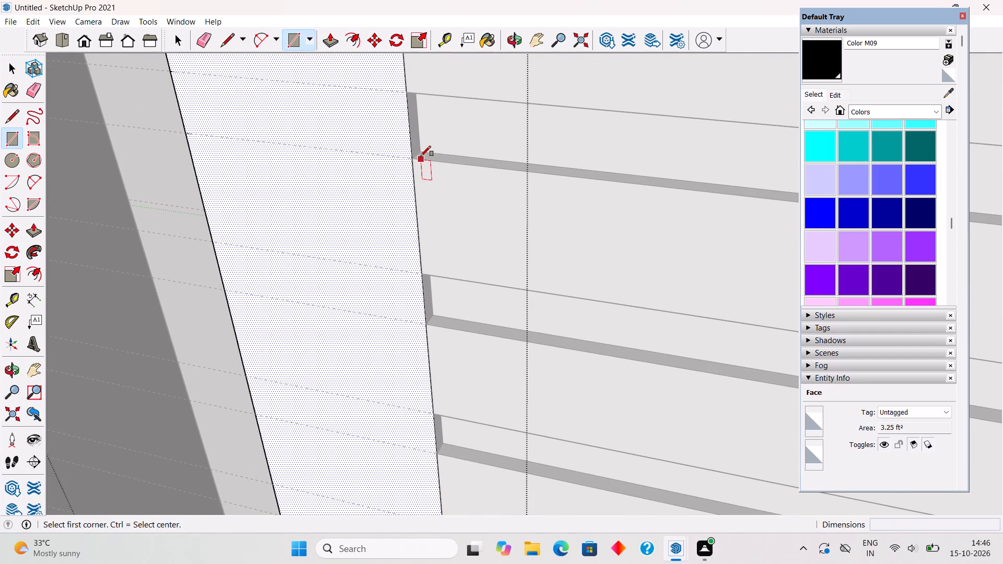
{"action": "left_click", "coordinate": [411, 157]}
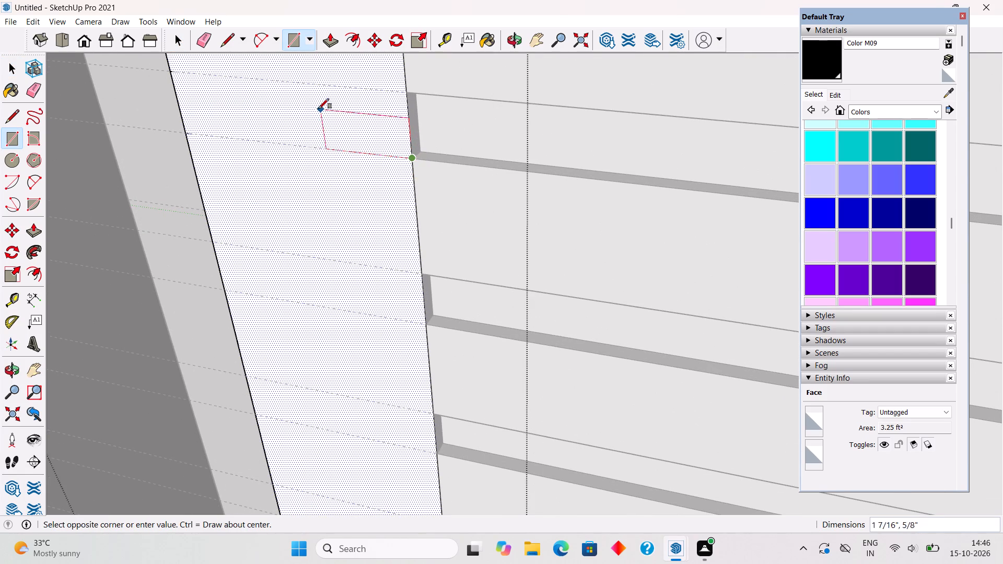
{"action": "left_click", "coordinate": [167, 72]}
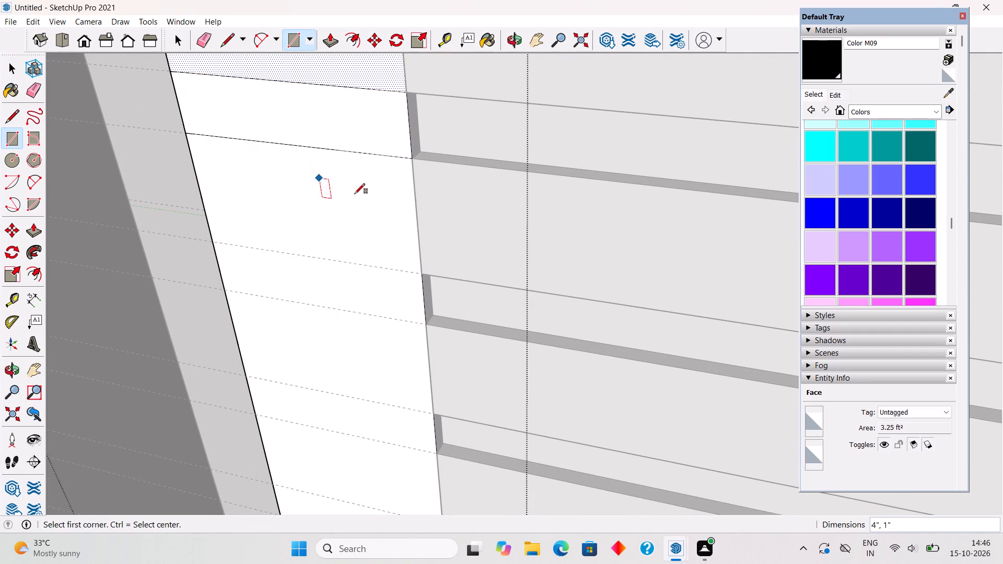
{"action": "left_click_drag", "start_coordinate": [423, 274], "coordinate": [411, 270]}
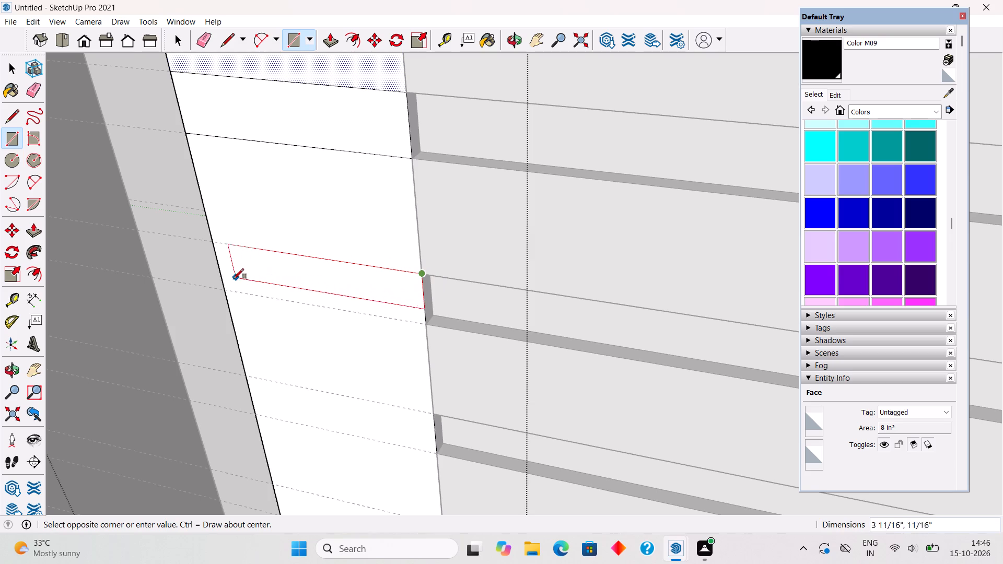
{"action": "left_click", "coordinate": [225, 290]}
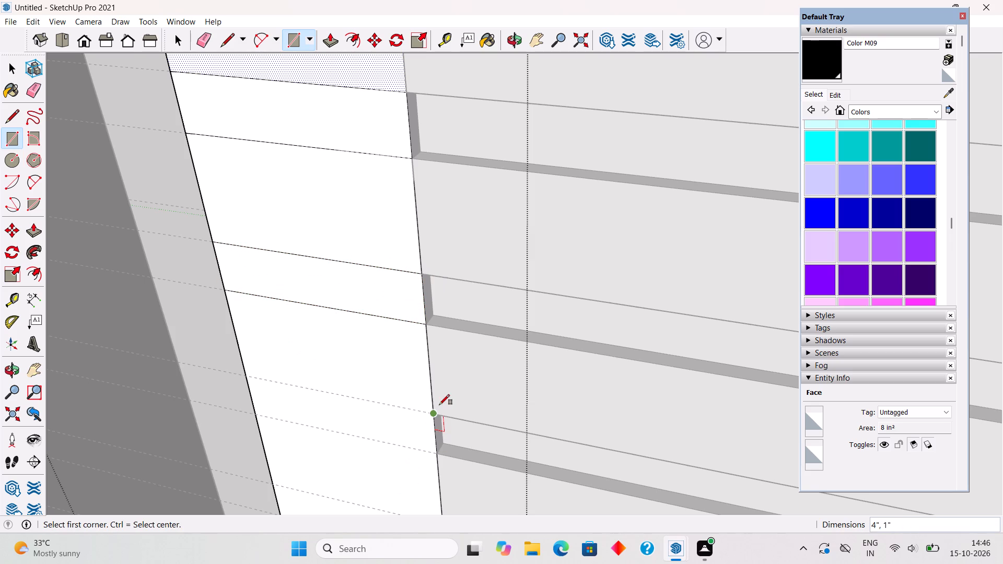
{"action": "left_click", "coordinate": [437, 419]}
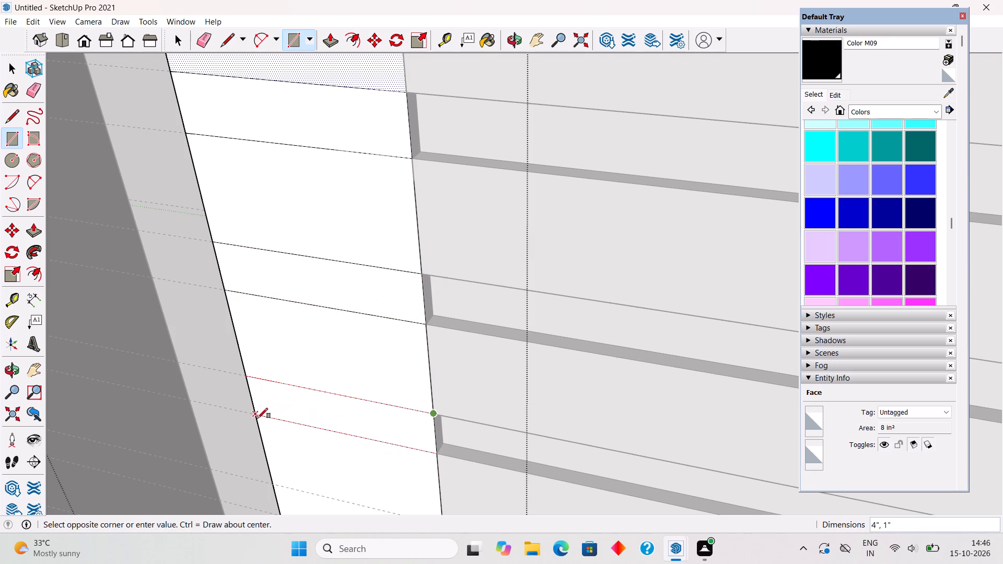
{"action": "left_click", "coordinate": [256, 418]}
Draw 4" by 1" rectangles across the wall's end face, aligned with the fifth, sixth and seventh grooves from the top.
{"action": "scroll", "coordinate": [275, 286], "scroll_direction": "down", "scroll_amount": 20}
{"action": "scroll", "coordinate": [275, 286], "scroll_direction": "down", "scroll_amount": 2}
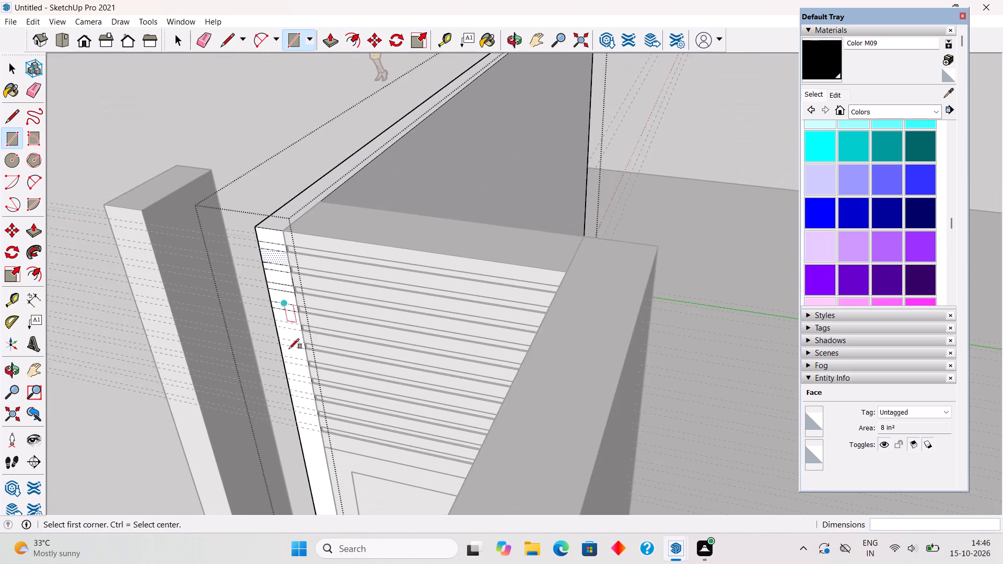
{"action": "scroll", "coordinate": [301, 510], "scroll_direction": "up", "scroll_amount": 6}
{"action": "scroll", "coordinate": [310, 476], "scroll_direction": "down", "scroll_amount": 3}
{"action": "scroll", "coordinate": [326, 381], "scroll_direction": "down", "scroll_amount": 4}
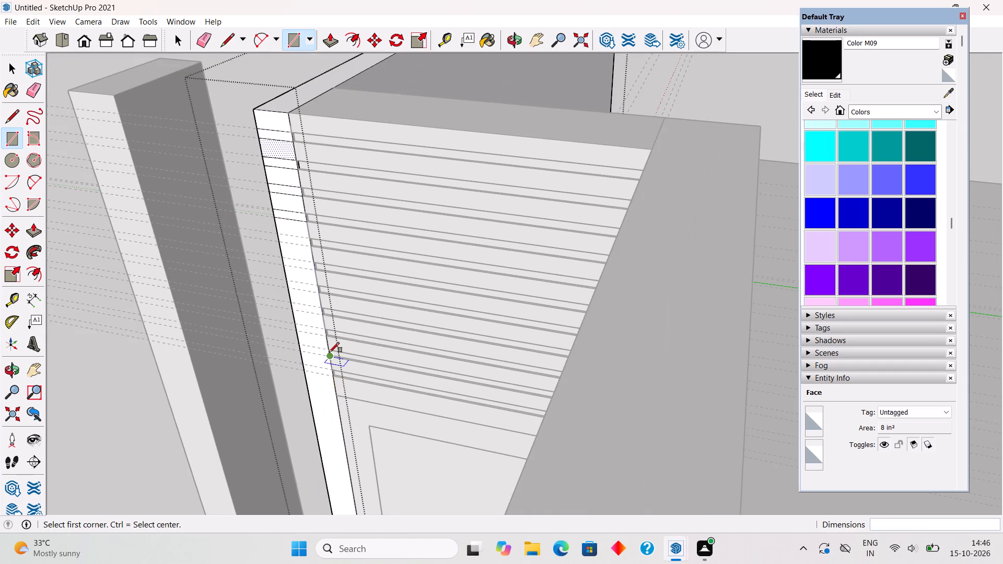
{"action": "scroll", "coordinate": [308, 271], "scroll_direction": "up", "scroll_amount": 2}
{"action": "left_click", "coordinate": [308, 229]}
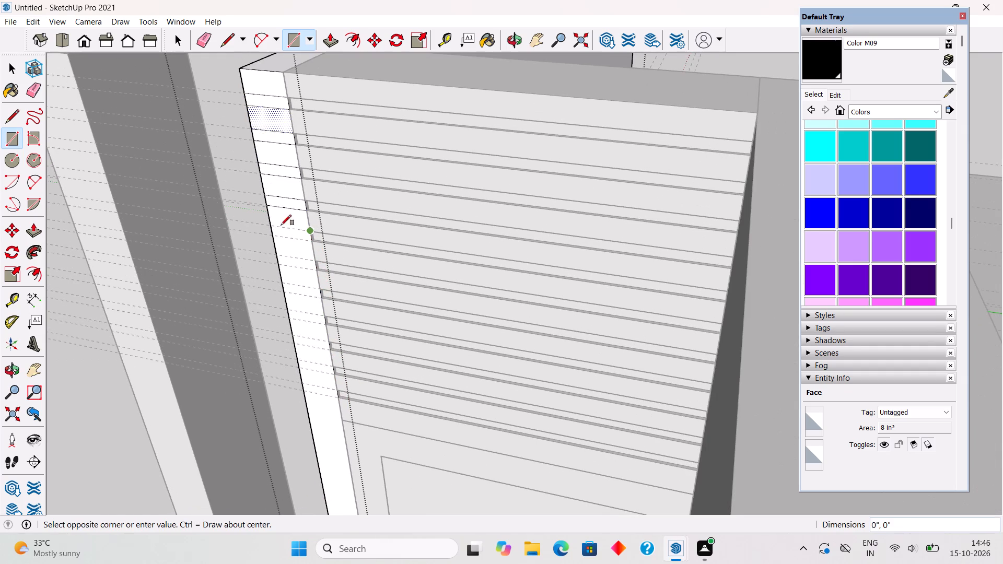
{"action": "left_click", "coordinate": [276, 237]}
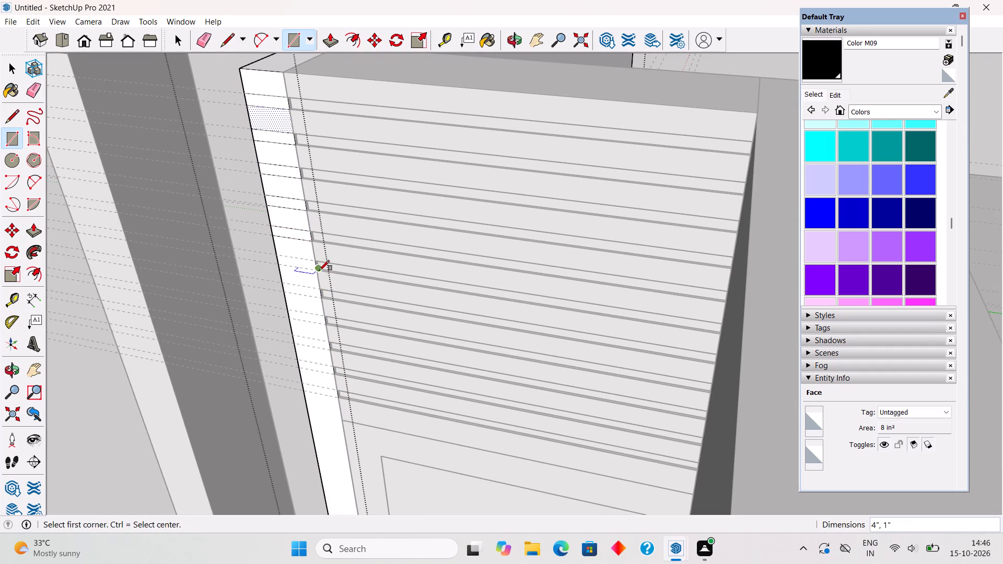
{"action": "left_click", "coordinate": [318, 263]}
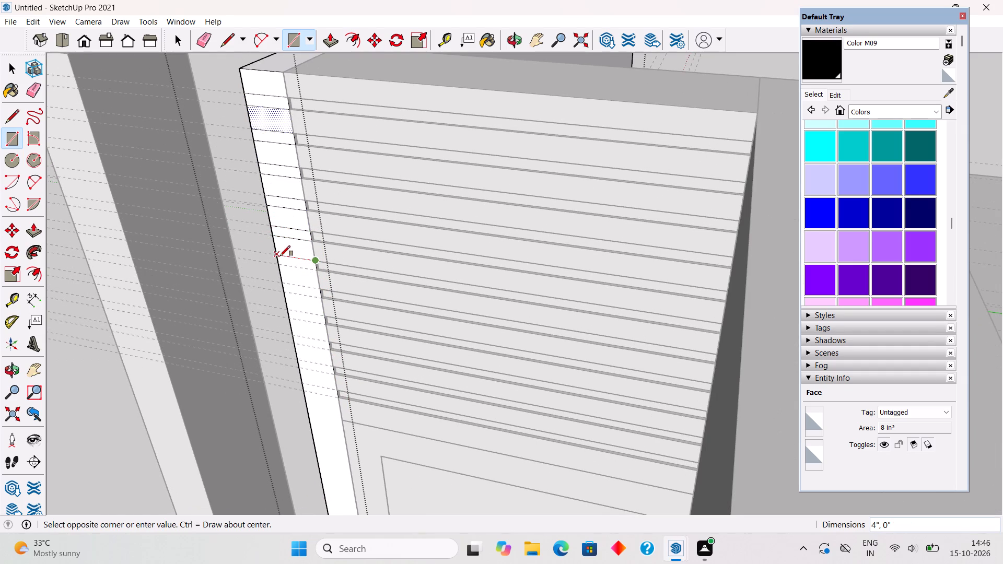
{"action": "left_click", "coordinate": [280, 264]}
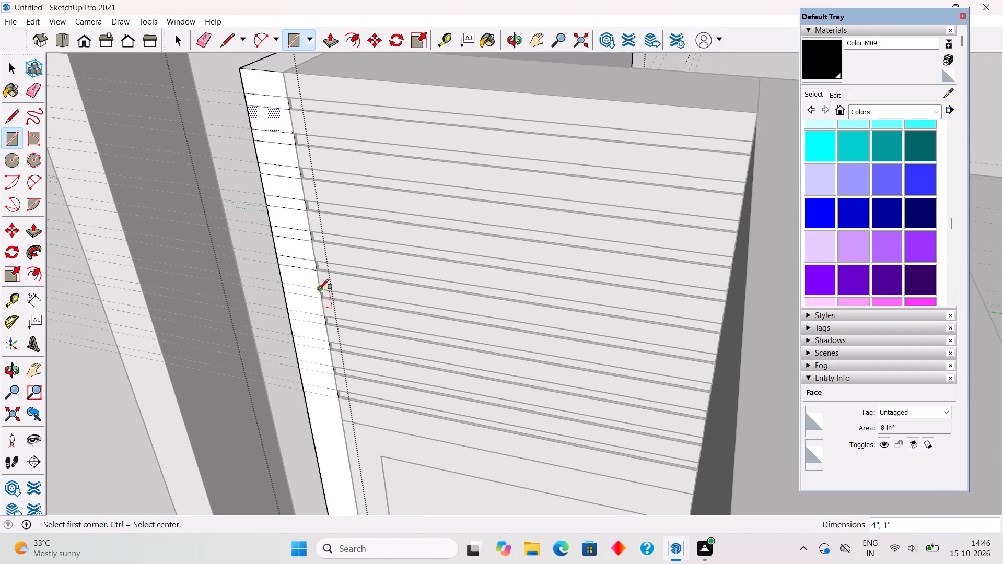
{"action": "left_click", "coordinate": [319, 289]}
{"action": "left_click", "coordinate": [285, 291]}
Draw 4" by 1" rectangles across the wall's end face, aligned with the eighth, ninth, tenth and eleventh grooves from the top.
{"action": "left_click", "coordinate": [323, 317]}
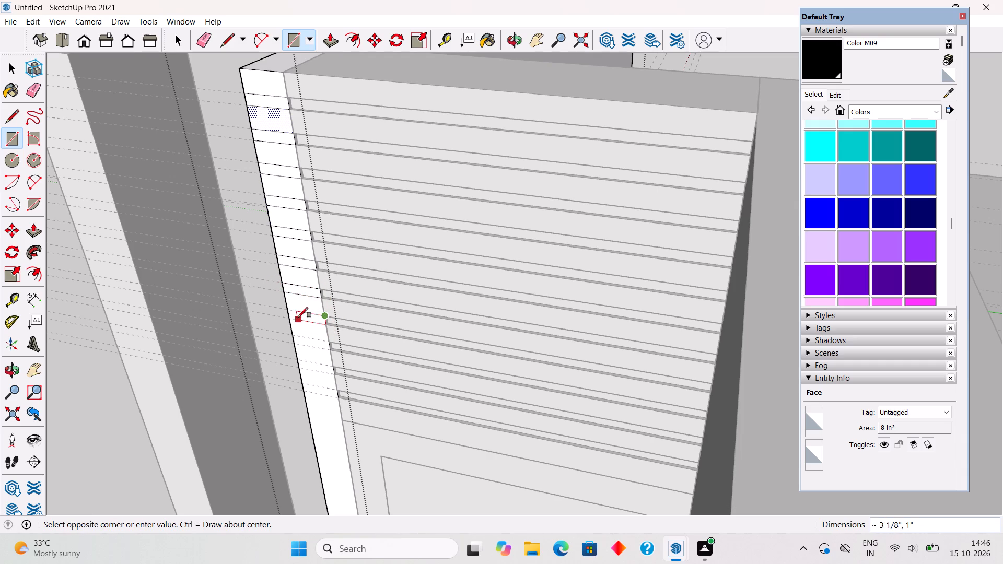
{"action": "left_click", "coordinate": [294, 317]}
{"action": "left_click", "coordinate": [329, 340]}
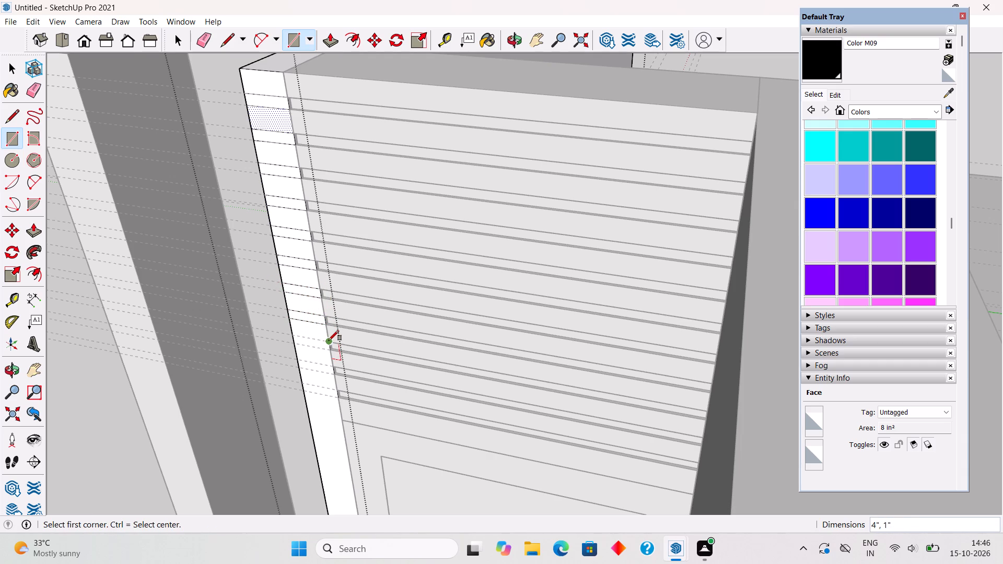
{"action": "left_click", "coordinate": [293, 340]}
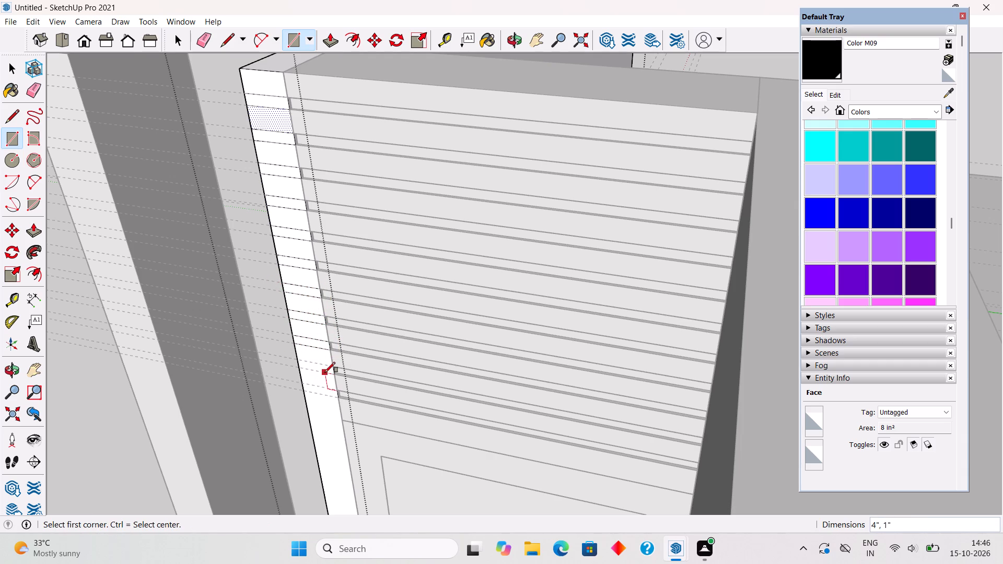
{"action": "left_click", "coordinate": [332, 366]}
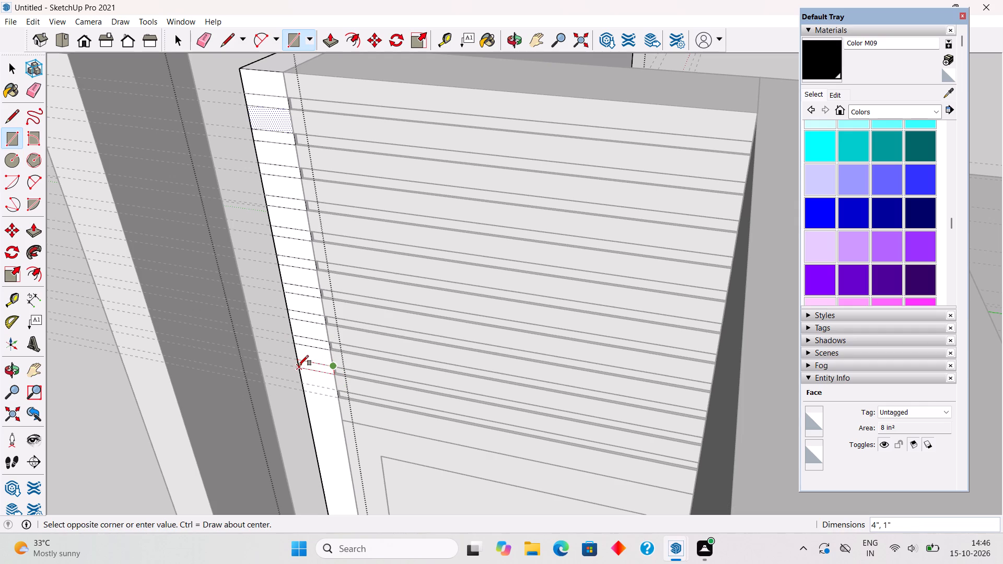
{"action": "left_click", "coordinate": [298, 366]}
{"action": "left_click", "coordinate": [342, 390]}
{"action": "left_click", "coordinate": [301, 388]}
{"action": "key", "text": "space"}
Push the top two groove rectangles on the wall's end face inward 0.3".
{"action": "scroll", "coordinate": [298, 312], "scroll_direction": "up", "scroll_amount": 1}
{"action": "scroll", "coordinate": [317, 316], "scroll_direction": "down", "scroll_amount": 1}
{"action": "middle_click_drag", "start_coordinate": [461, 356], "coordinate": [578, 380]}
{"action": "scroll", "coordinate": [252, 172], "scroll_direction": "up", "scroll_amount": 4}
{"action": "left_click", "coordinate": [264, 170]}
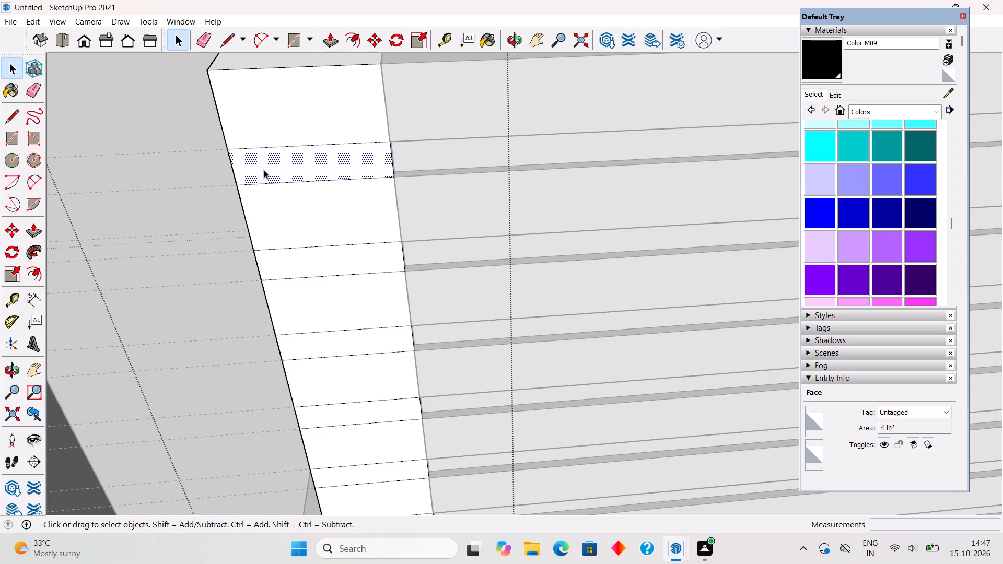
{"action": "key", "text": "p"}
{"action": "left_click", "coordinate": [264, 170]}
{"action": "type", "text": ".3\""}
{"action": "key", "text": "Return"}
{"action": "double_click", "coordinate": [297, 256]}
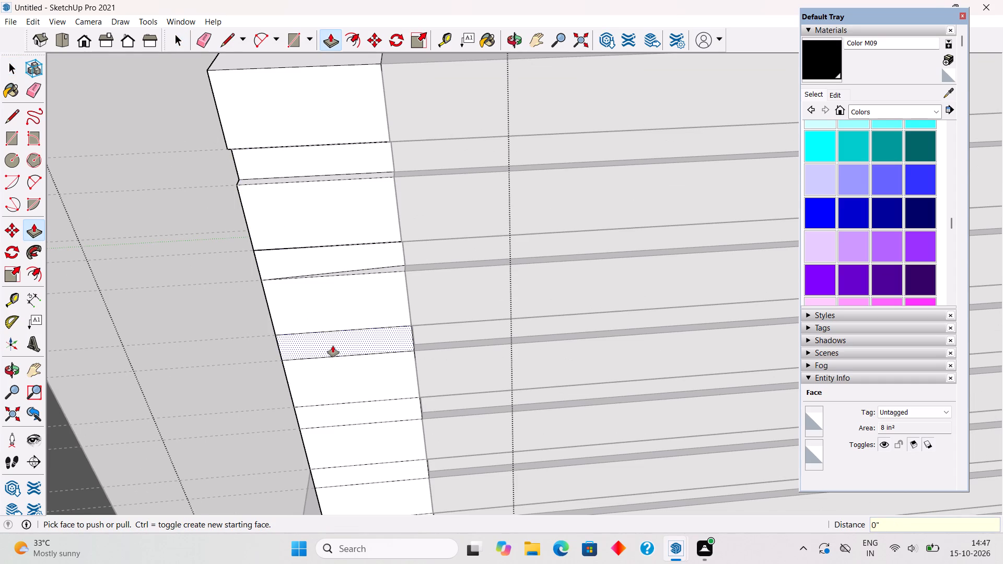
Push the face remaining over the second groove back to the edge of its recess on the wall's end.
{"action": "middle_click_drag", "start_coordinate": [333, 297], "coordinate": [540, 267]}
{"action": "scroll", "coordinate": [540, 266], "scroll_direction": "down", "scroll_amount": 3}
{"action": "scroll", "coordinate": [310, 349], "scroll_direction": "up", "scroll_amount": 3}
{"action": "left_click", "coordinate": [298, 355]}
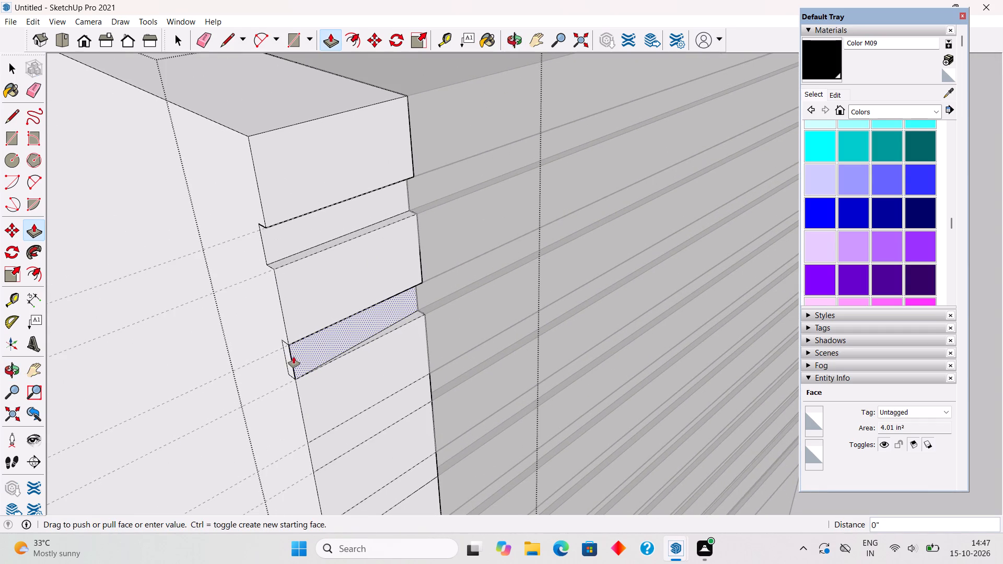
{"action": "key", "text": "space"}
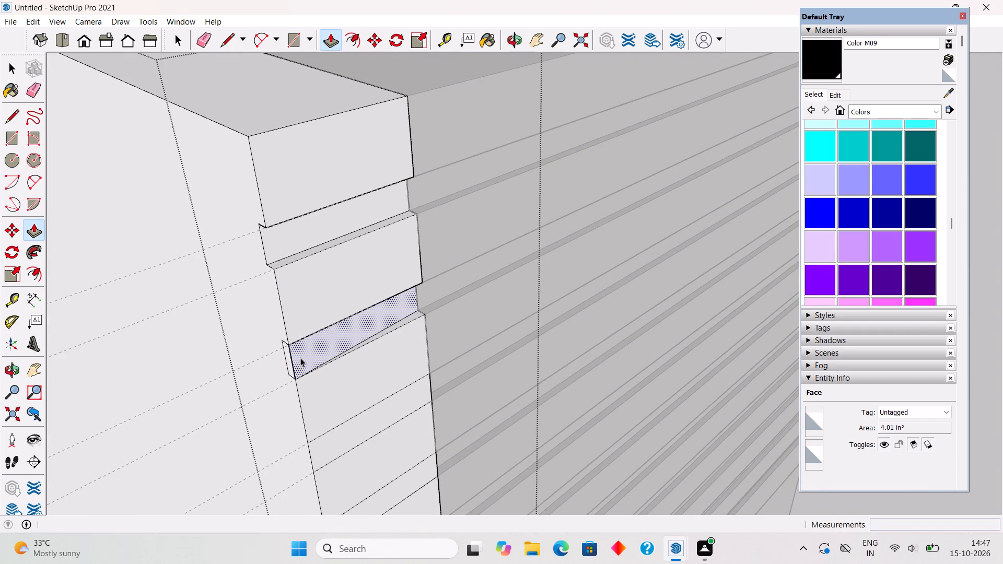
{"action": "left_click", "coordinate": [300, 358]}
{"action": "key", "text": "p"}
{"action": "left_click", "coordinate": [300, 358]}
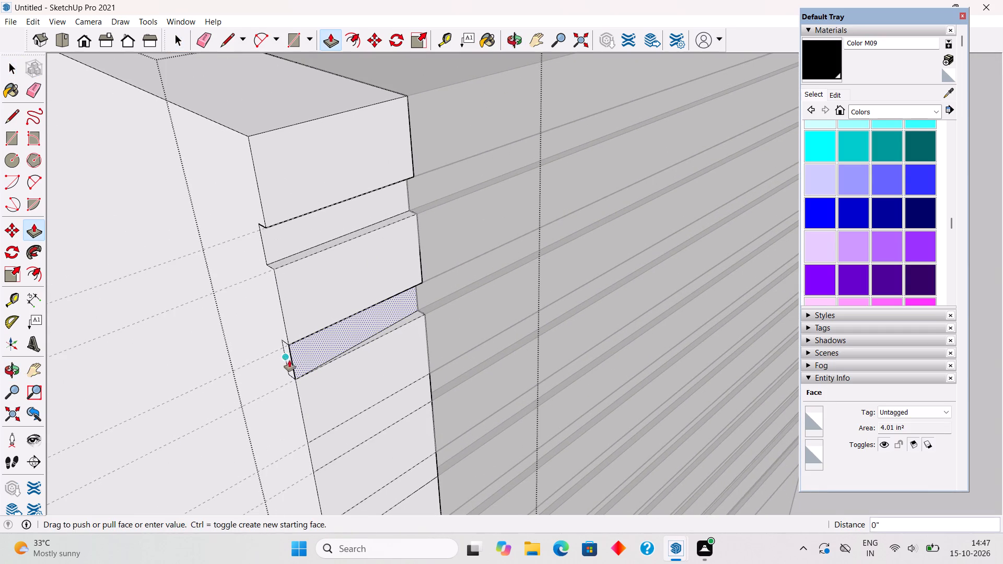
{"action": "left_click_drag", "start_coordinate": [302, 354], "coordinate": [279, 357]}
Recess the third, fourth and fifth groove rectangles on the wall's end face by the same 0.3".
{"action": "scroll", "coordinate": [311, 364], "scroll_direction": "down", "scroll_amount": 4}
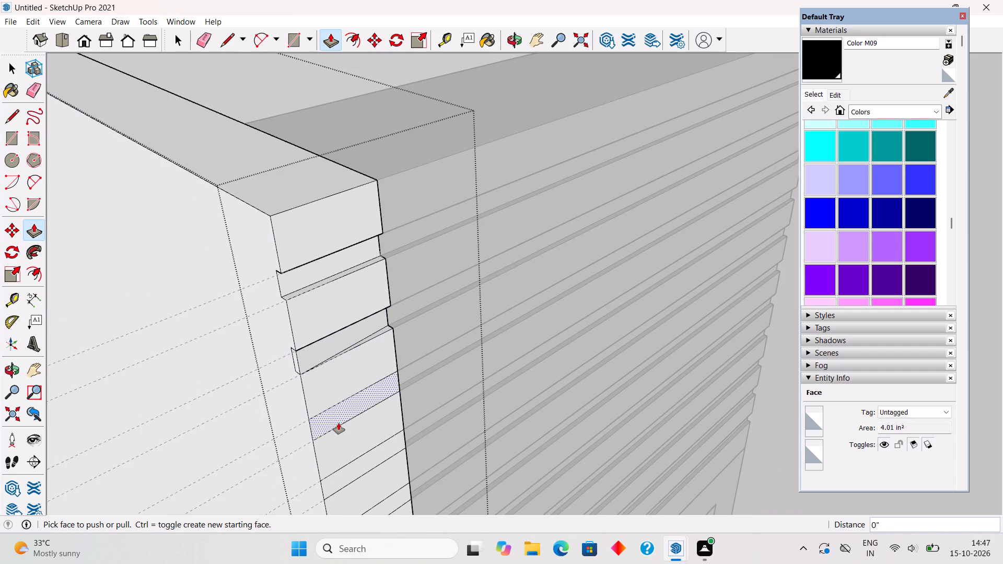
{"action": "double_click", "coordinate": [334, 421]}
{"action": "scroll", "coordinate": [315, 369], "scroll_direction": "down", "scroll_amount": 5}
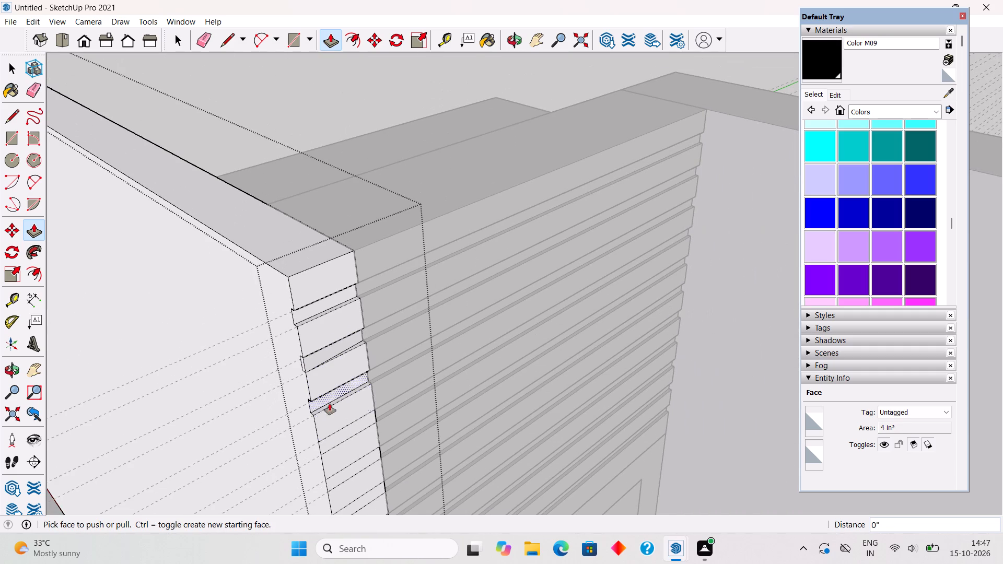
{"action": "double_click", "coordinate": [336, 444]}
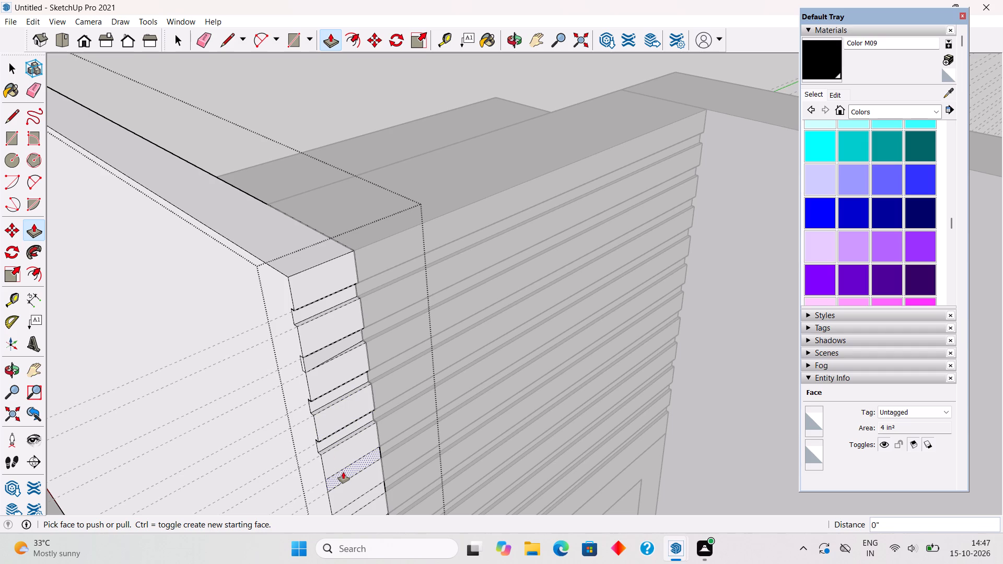
{"action": "double_click", "coordinate": [343, 472]}
Recess the sixth through eleventh groove rectangles on the wall's end face by the same 0.3" and close the wall group.
{"action": "scroll", "coordinate": [291, 355], "scroll_direction": "down", "scroll_amount": 13}
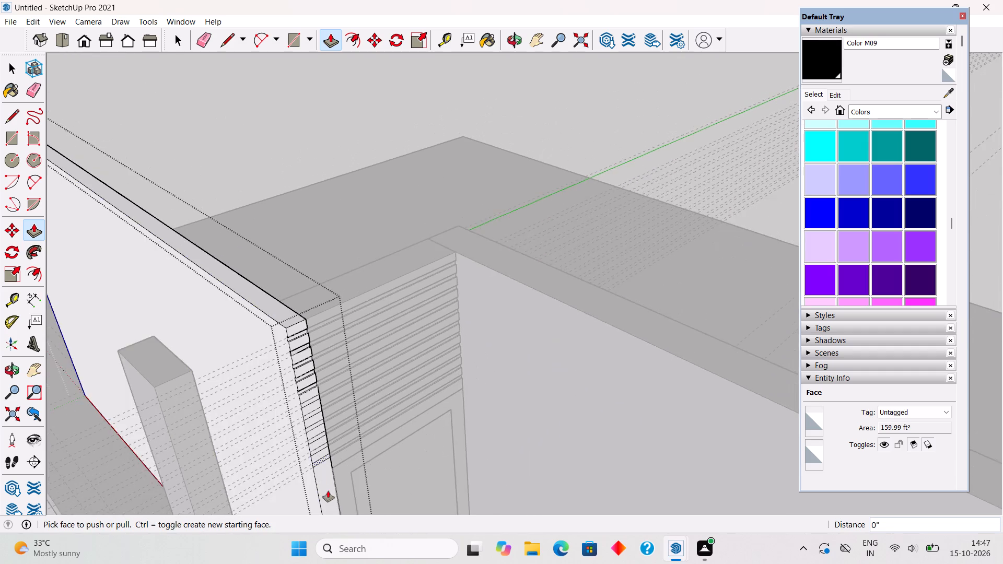
{"action": "scroll", "coordinate": [328, 491], "scroll_direction": "up", "scroll_amount": 8}
{"action": "double_click", "coordinate": [267, 280]}
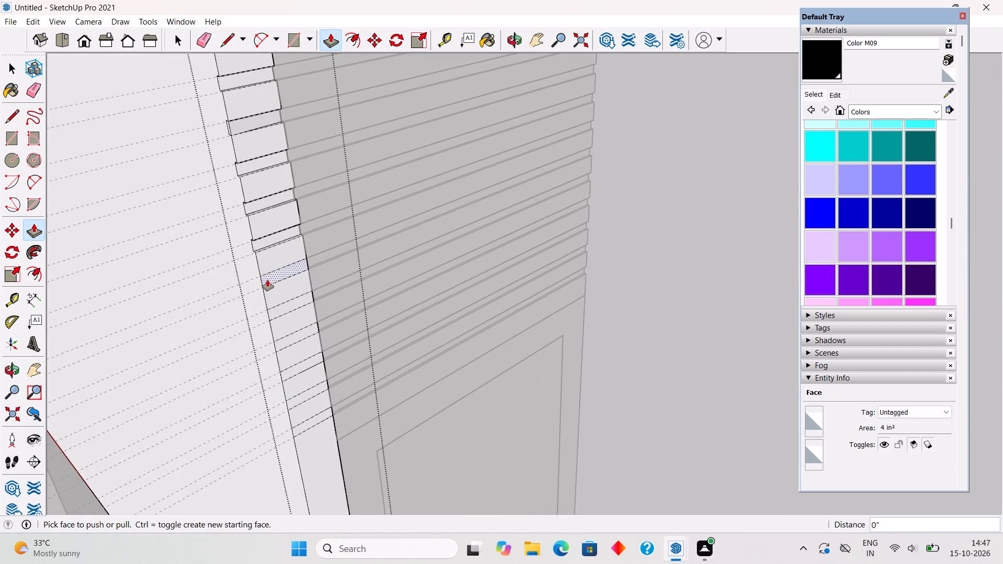
{"action": "double_click", "coordinate": [275, 314]}
{"action": "double_click", "coordinate": [289, 339]}
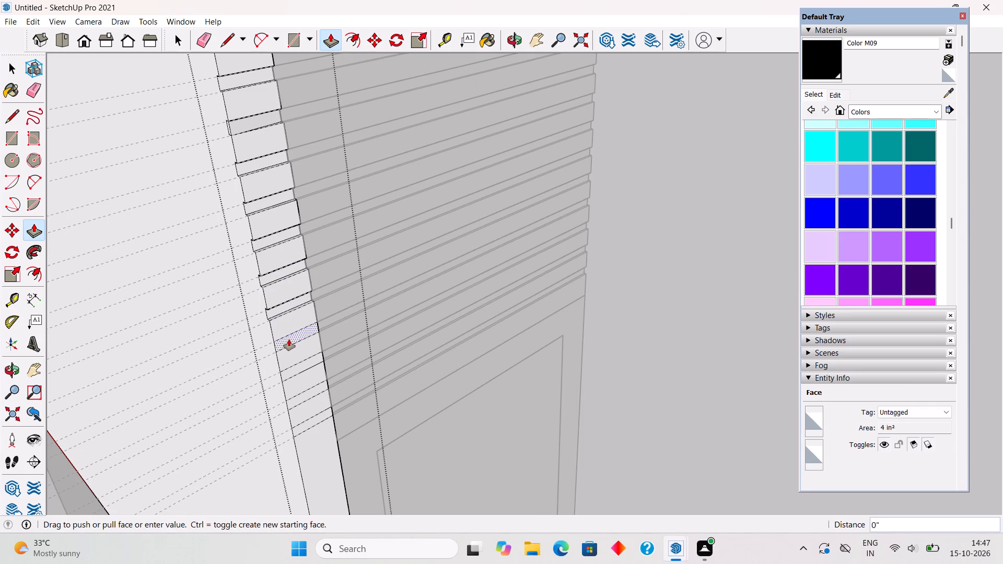
{"action": "double_click", "coordinate": [289, 373]}
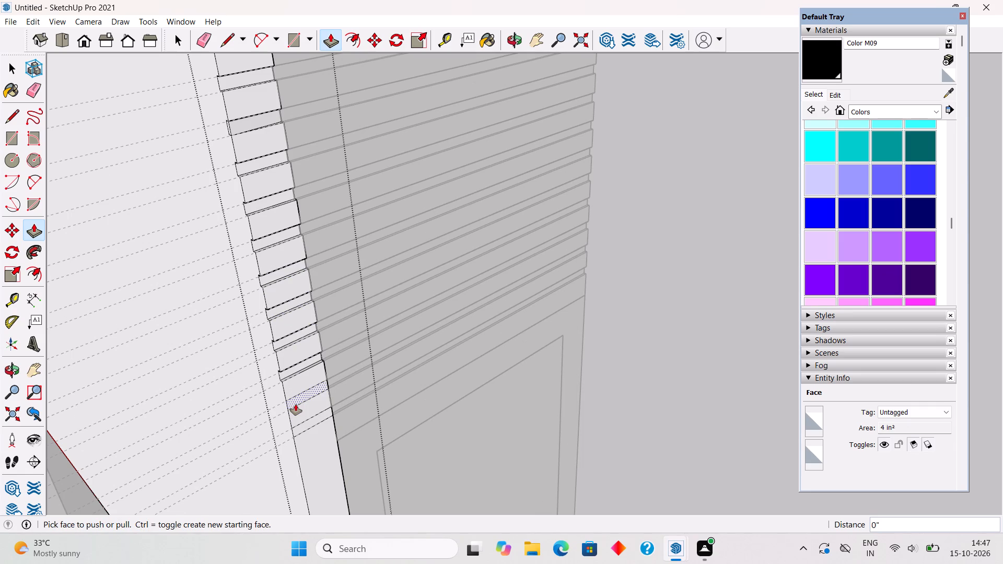
{"action": "double_click", "coordinate": [296, 404]}
{"action": "left_click", "coordinate": [303, 425]}
{"action": "left_click", "coordinate": [303, 425]}
{"action": "key", "text": "space"}
{"action": "scroll", "coordinate": [303, 425], "scroll_direction": "down", "scroll_amount": 12}
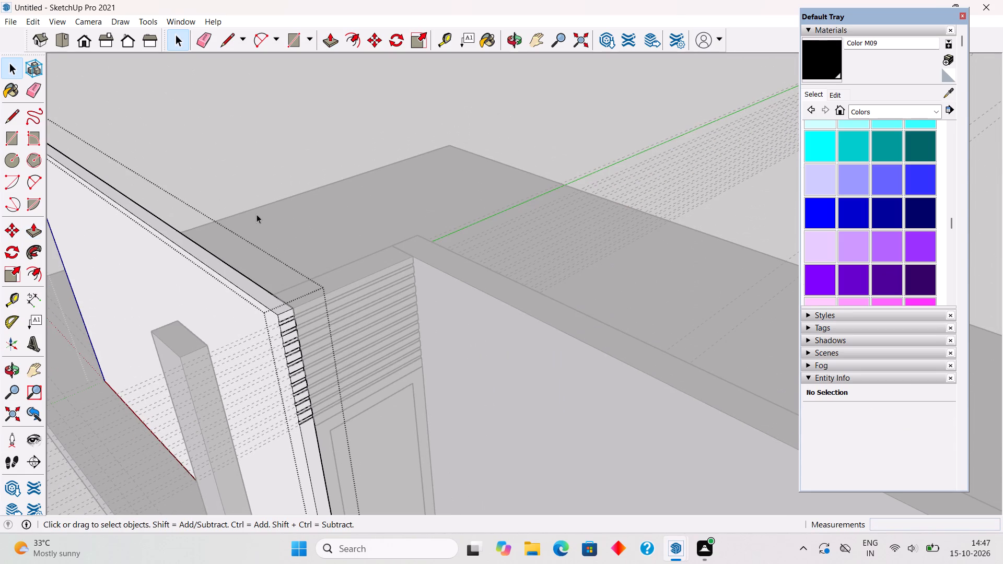
{"action": "left_click", "coordinate": [261, 184]}
Open the grooved above-door block and draw a rectangle about 1 1/16" by 3' across its face, below the lowest groove.
{"action": "middle_click_drag", "start_coordinate": [334, 466], "coordinate": [317, 460]}
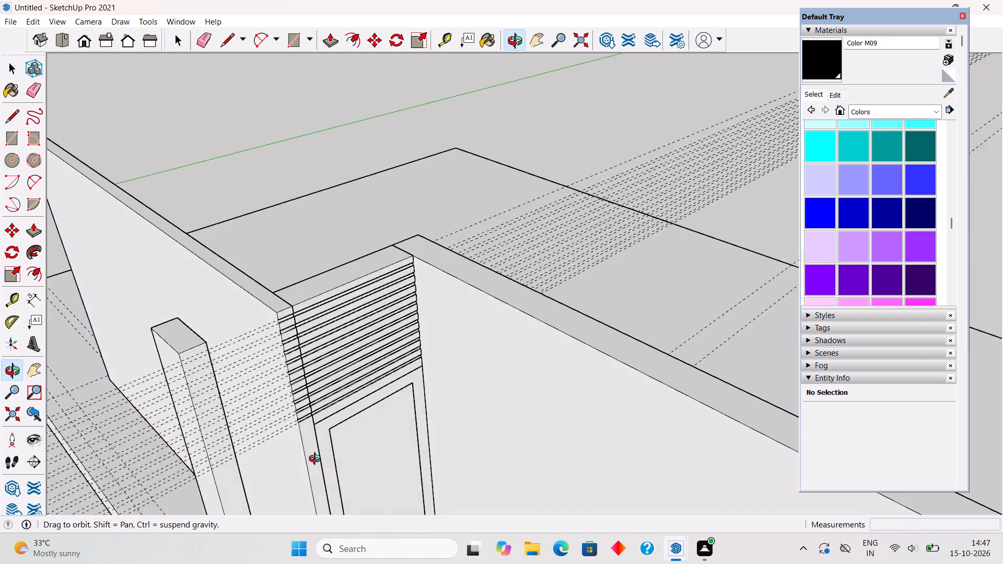
{"action": "middle_click_drag", "start_coordinate": [317, 460], "coordinate": [235, 401]}
{"action": "scroll", "coordinate": [322, 395], "scroll_direction": "up", "scroll_amount": 19}
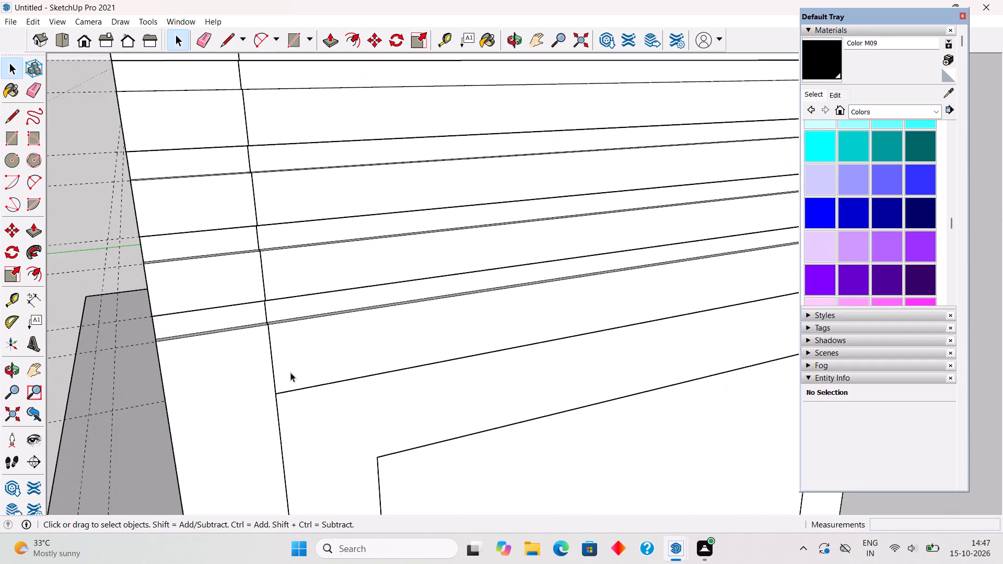
{"action": "middle_click_drag", "start_coordinate": [237, 354], "coordinate": [156, 323]}
{"action": "scroll", "coordinate": [153, 322], "scroll_direction": "down", "scroll_amount": 2}
{"action": "triple_click", "coordinate": [344, 313]}
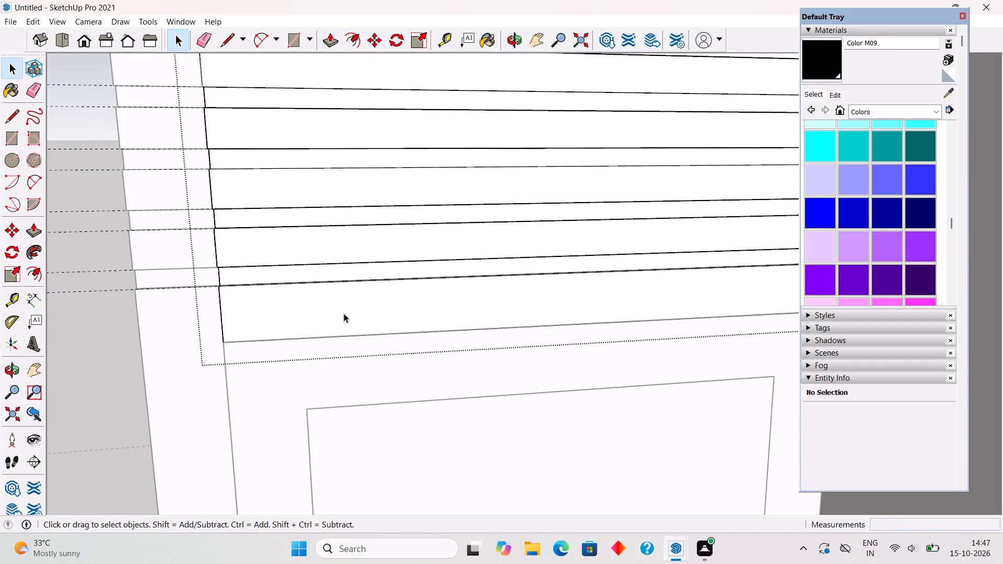
{"action": "key", "text": "r"}
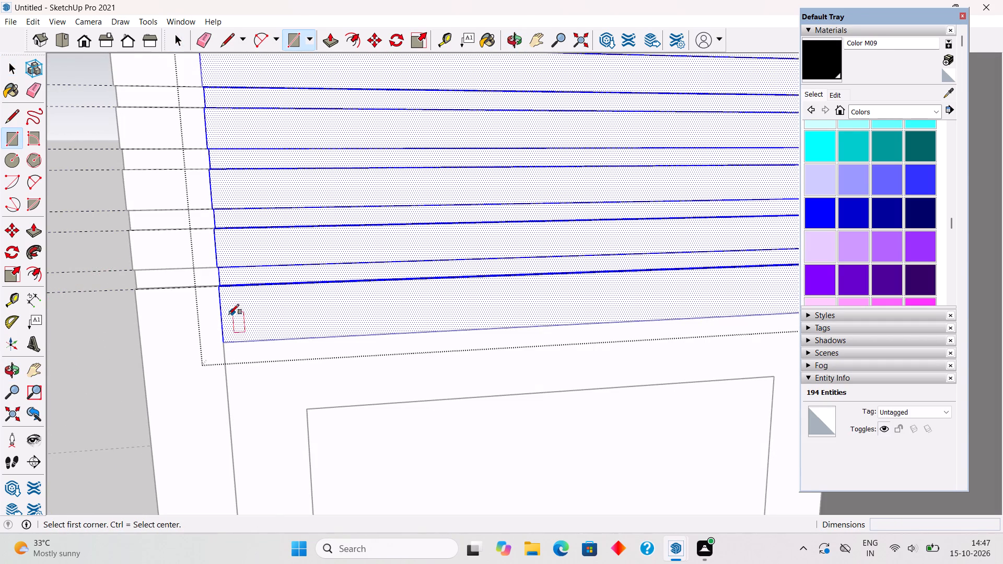
{"action": "left_click", "coordinate": [223, 320]}
{"action": "scroll", "coordinate": [261, 332], "scroll_direction": "down", "scroll_amount": 6}
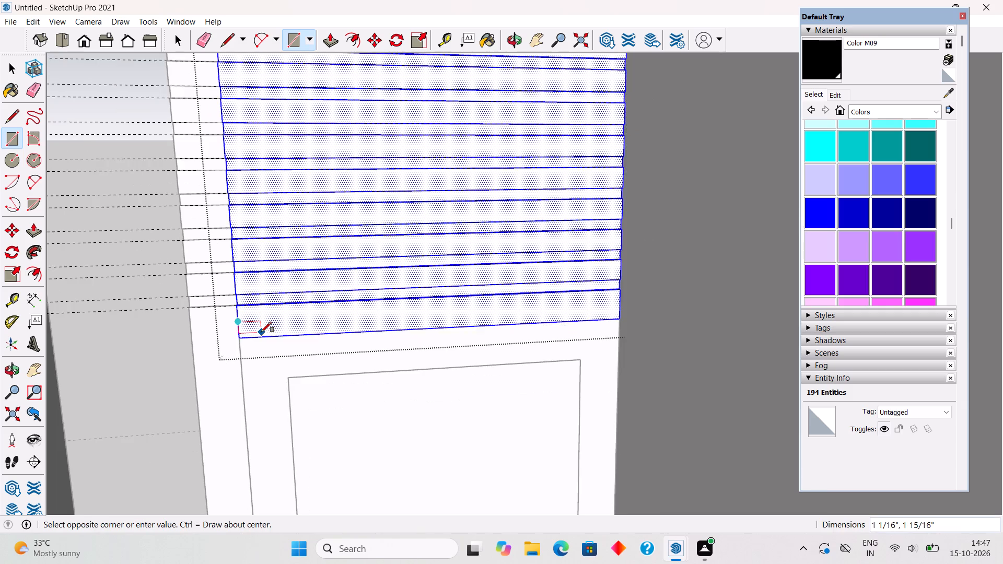
{"action": "scroll", "coordinate": [261, 332], "scroll_direction": "down", "scroll_amount": 1}
{"action": "scroll", "coordinate": [541, 319], "scroll_direction": "up", "scroll_amount": 4}
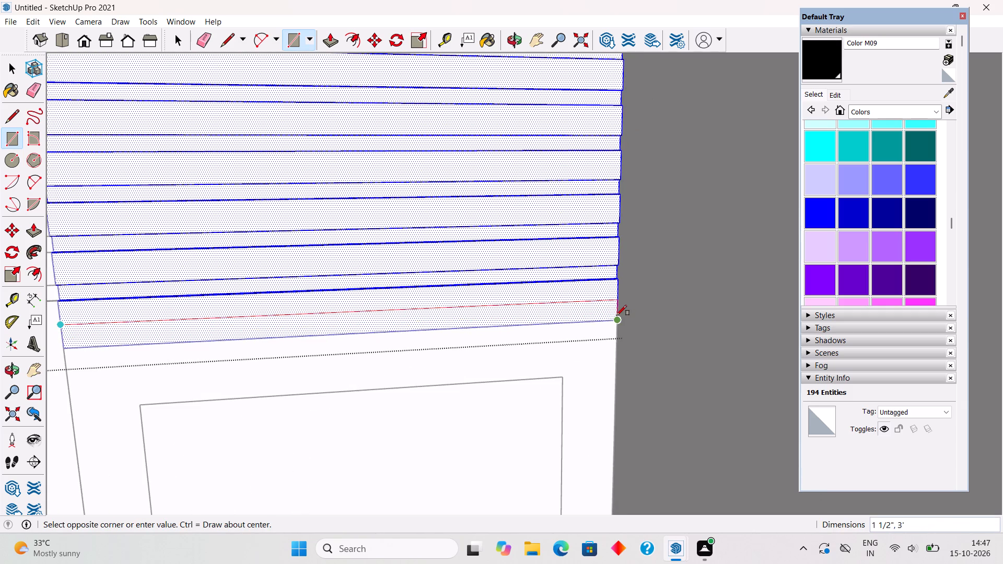
{"action": "scroll", "coordinate": [612, 315], "scroll_direction": "up", "scroll_amount": 6}
{"action": "left_click", "coordinate": [611, 314]}
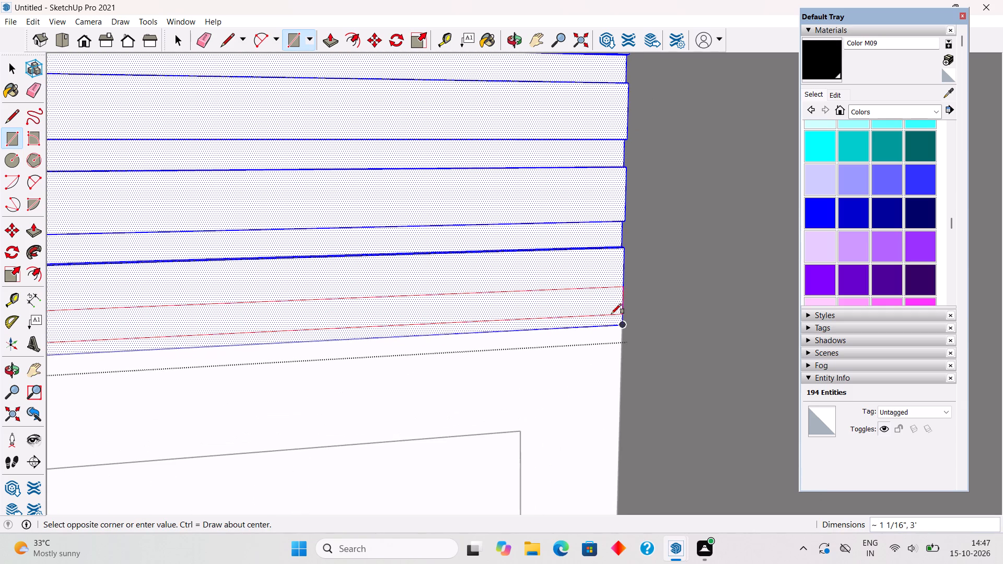
{"action": "key", "text": "space"}
Push the new bottom strip on the above-door block inward 0.3" and close the block's group.
{"action": "type", "text": "p"}
{"action": "left_click", "coordinate": [610, 312]}
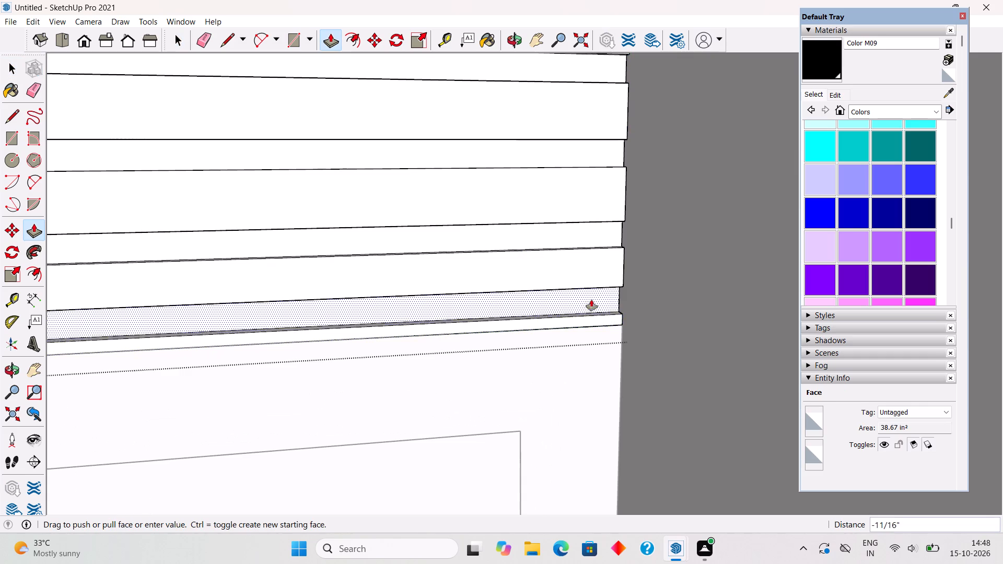
{"action": "type", "text": ".3\""}
{"action": "key", "text": "Return"}
{"action": "key", "text": "space"}
{"action": "scroll", "coordinate": [581, 295], "scroll_direction": "down", "scroll_amount": 13}
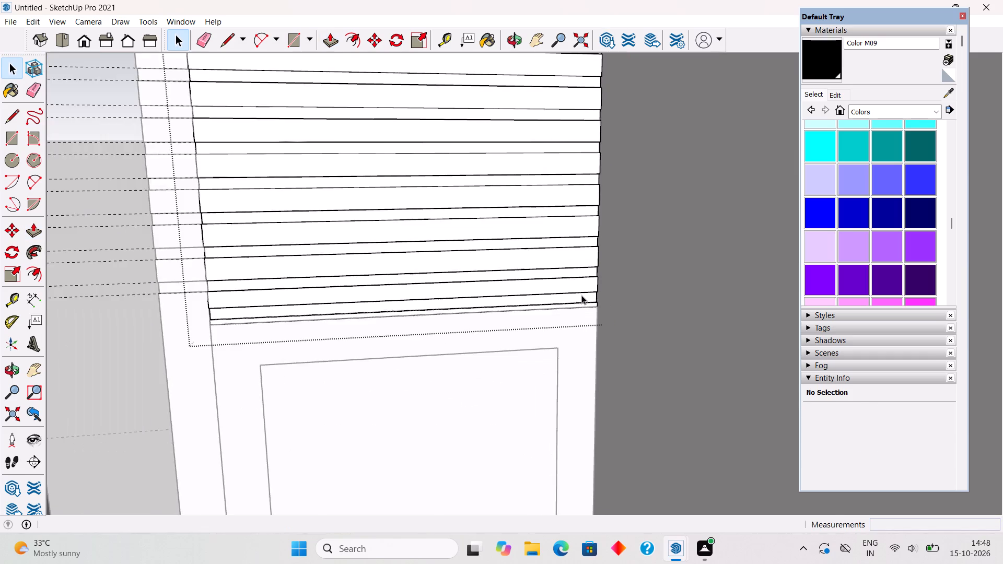
{"action": "scroll", "coordinate": [581, 295], "scroll_direction": "down", "scroll_amount": 9}
{"action": "left_click", "coordinate": [188, 103]}
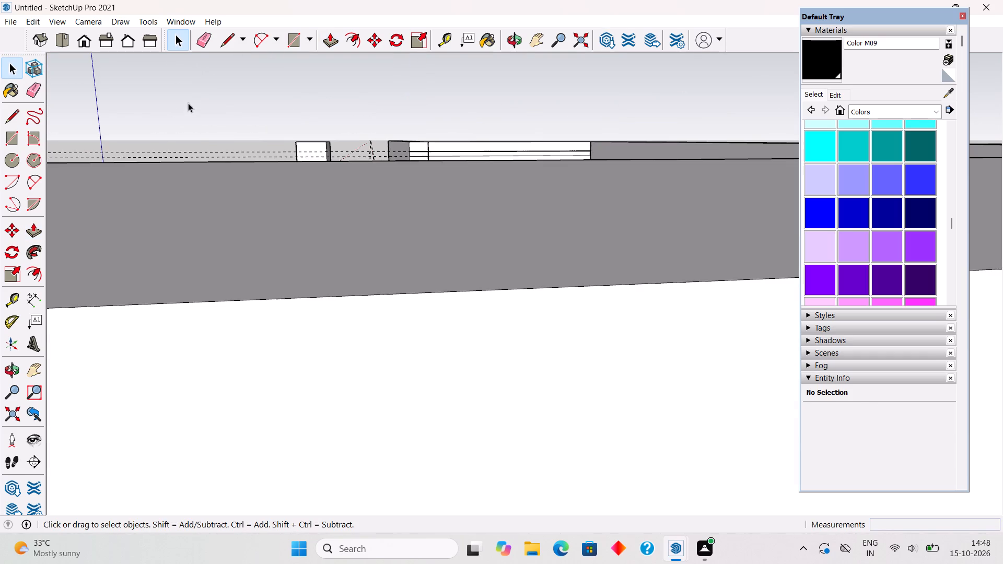
Open the wall group beside the door and place guides 2" below its lowest end-face groove and 1" below that.
{"action": "scroll", "coordinate": [354, 318], "scroll_direction": "down", "scroll_amount": 1}
{"action": "middle_click_drag", "start_coordinate": [348, 257], "coordinate": [375, 333]}
{"action": "scroll", "coordinate": [375, 333], "scroll_direction": "down", "scroll_amount": 7}
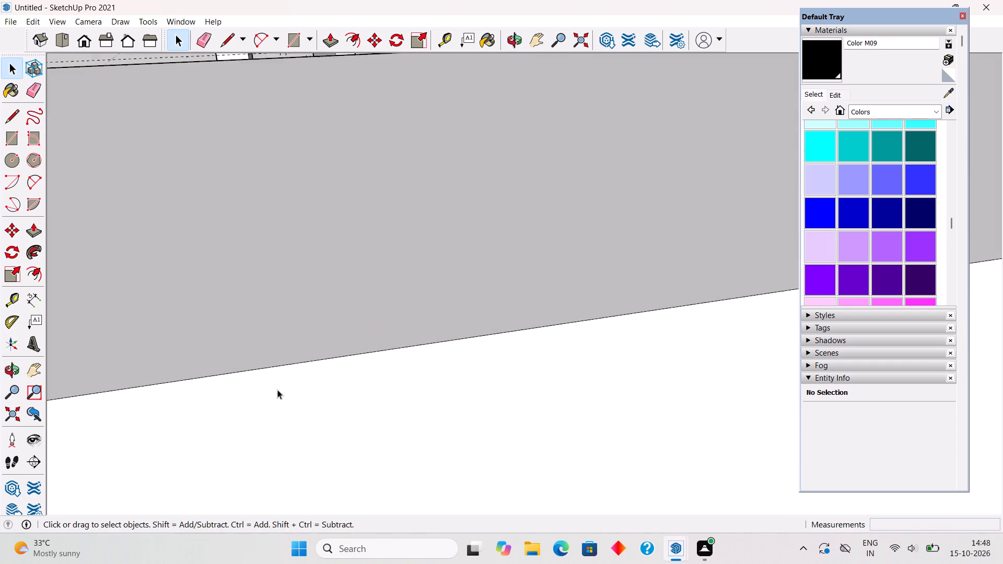
{"action": "scroll", "coordinate": [277, 390], "scroll_direction": "down", "scroll_amount": 2}
{"action": "left_click", "coordinate": [7, 408]}
{"action": "middle_click_drag", "start_coordinate": [283, 316], "coordinate": [552, 313]}
{"action": "scroll", "coordinate": [333, 342], "scroll_direction": "up", "scroll_amount": 4}
{"action": "middle_click_drag", "start_coordinate": [207, 331], "coordinate": [138, 330]}
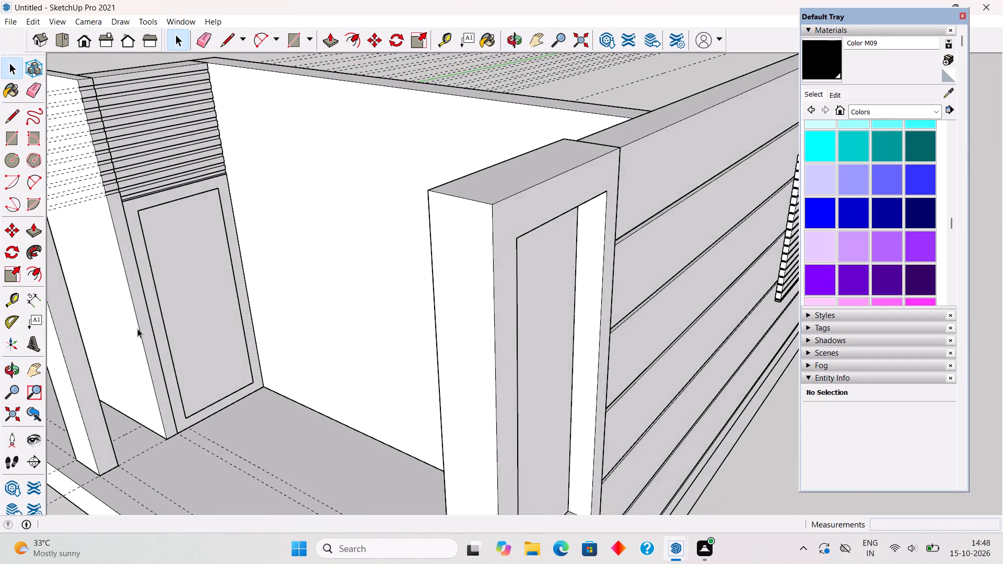
{"action": "scroll", "coordinate": [138, 287], "scroll_direction": "up", "scroll_amount": 3}
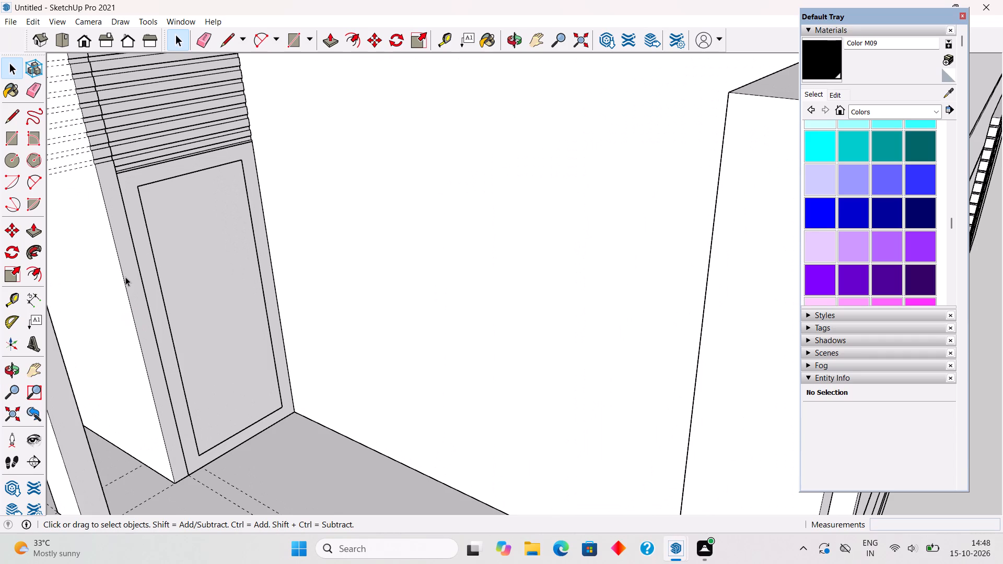
{"action": "triple_click", "coordinate": [125, 277]}
{"action": "scroll", "coordinate": [122, 210], "scroll_direction": "up", "scroll_amount": 4}
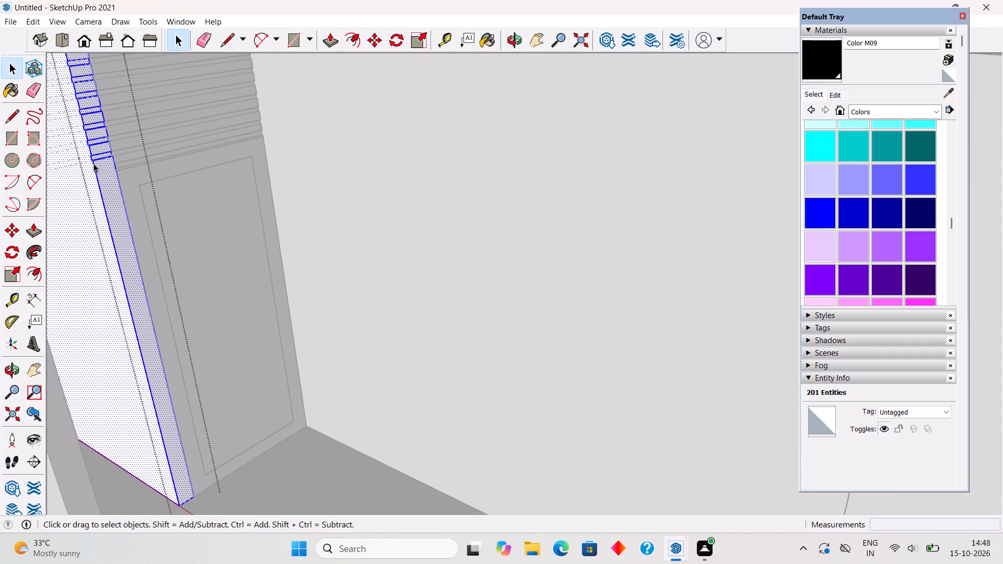
{"action": "scroll", "coordinate": [94, 159], "scroll_direction": "up", "scroll_amount": 12}
{"action": "key", "text": "t"}
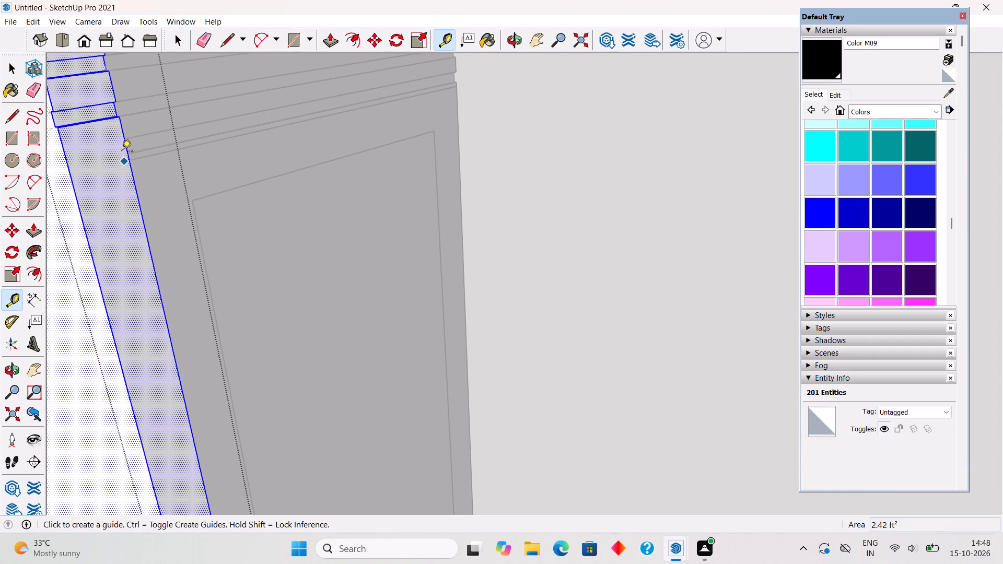
{"action": "left_click", "coordinate": [97, 121]}
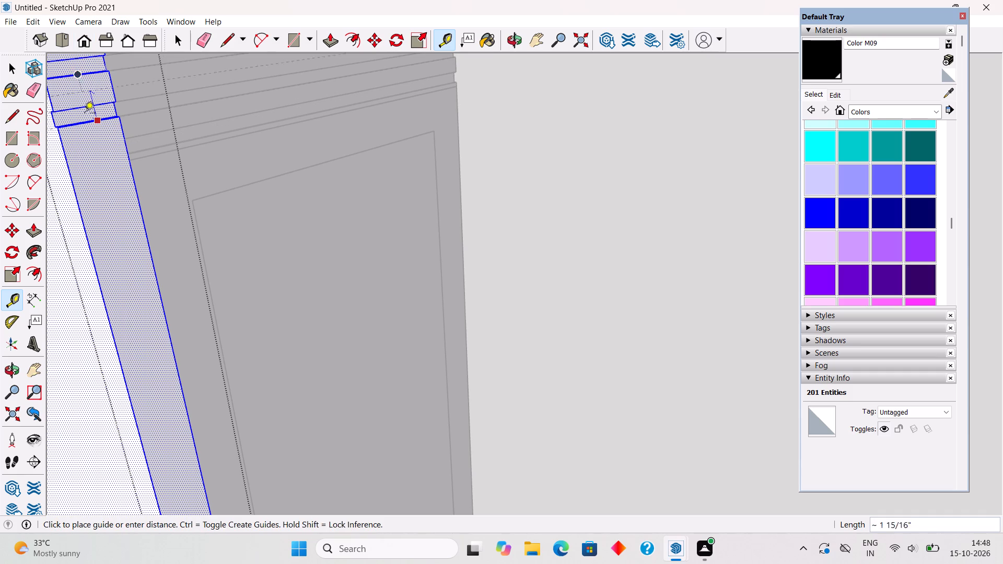
{"action": "type", "text": "2\""}
{"action": "key", "text": "Return"}
{"action": "left_click", "coordinate": [89, 155]}
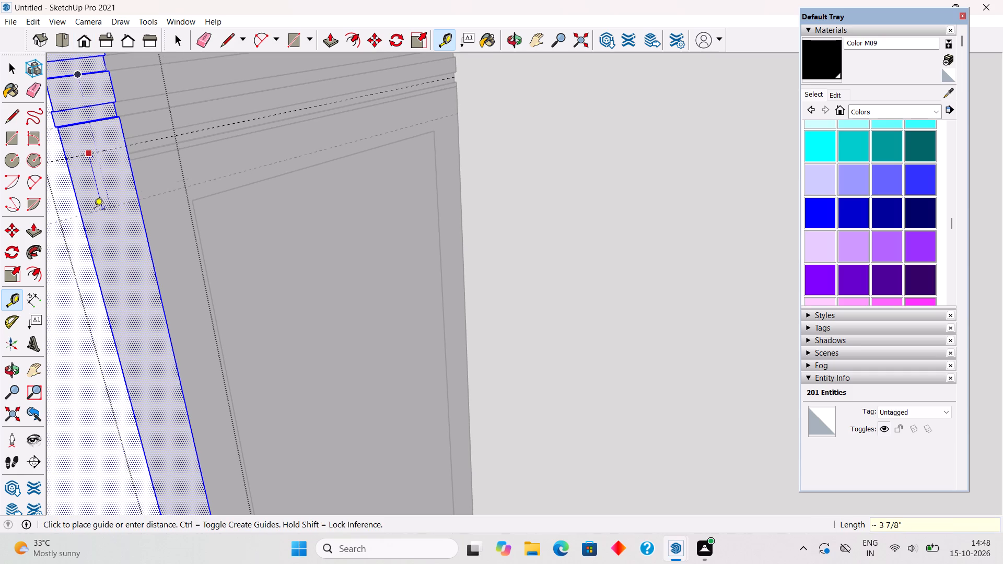
{"action": "type", "text": "1\""}
{"action": "key", "text": "Return"}
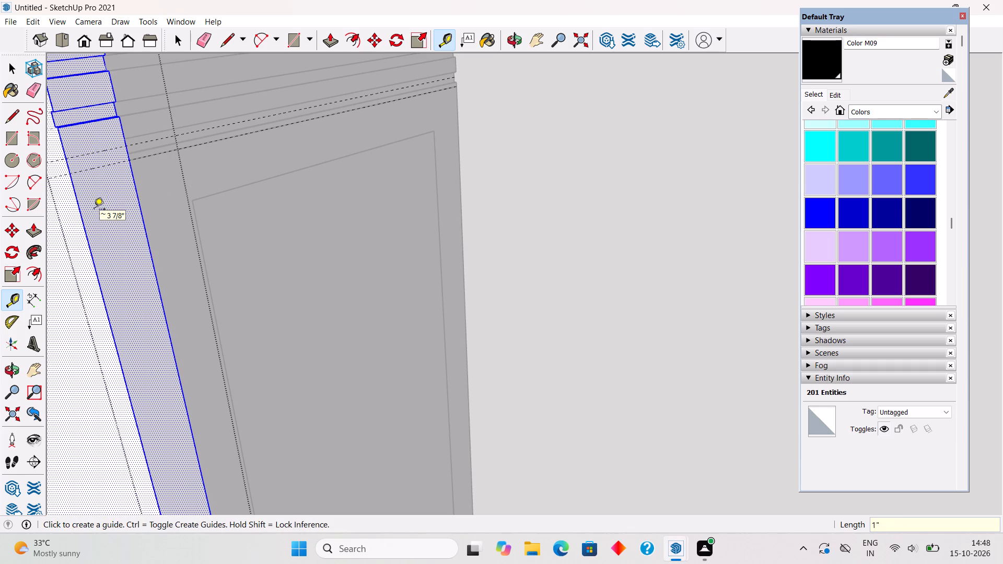
Copy the pair of new guides 3" down the wall's end face and repeat the copy 30 times.
{"action": "key", "text": "space"}
{"action": "key", "text": "m"}
{"action": "key", "text": "space"}
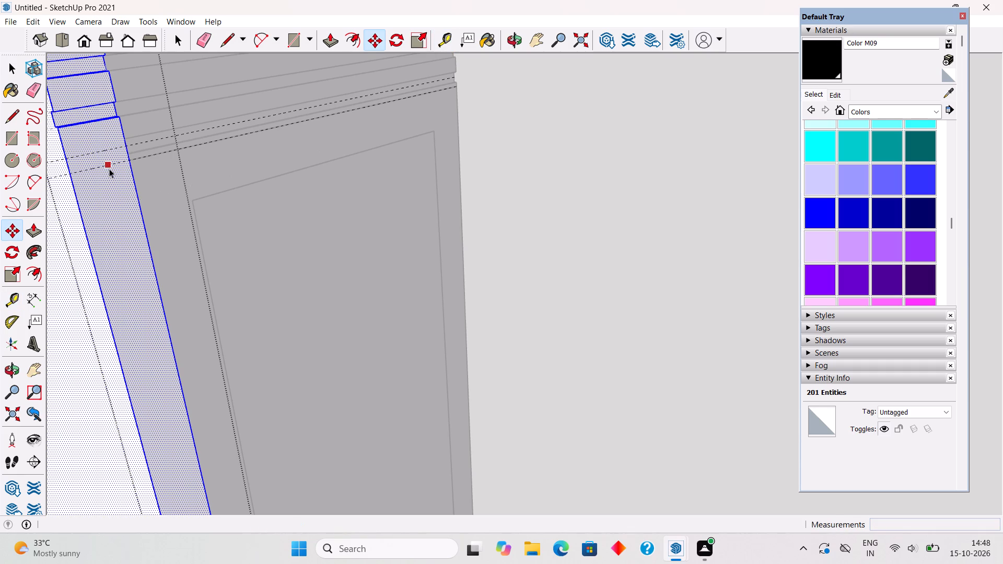
{"action": "left_click", "coordinate": [87, 155]}
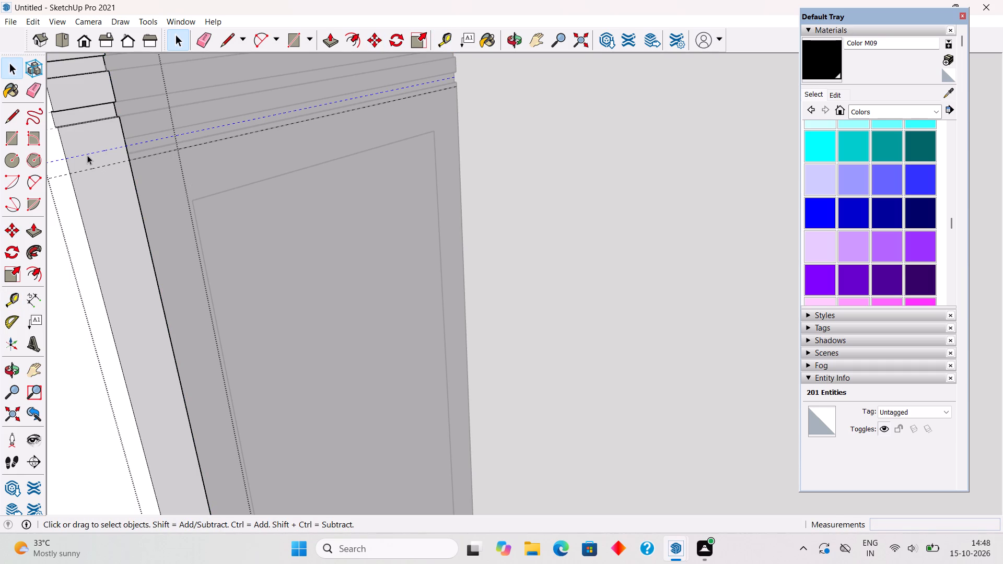
{"action": "left_click", "coordinate": [92, 167], "text": "shift"}
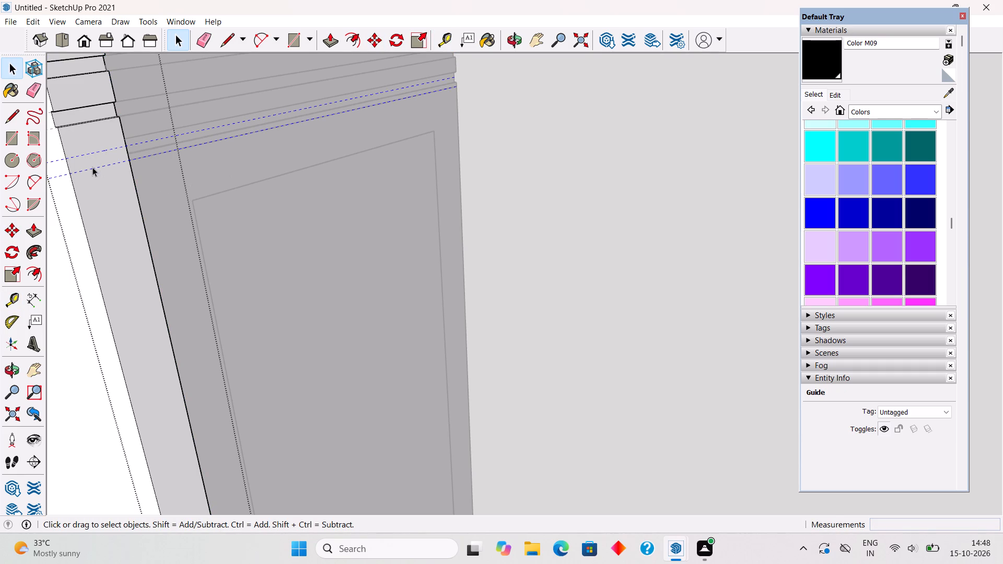
{"action": "key", "text": "m"}
{"action": "left_click", "coordinate": [92, 167]}
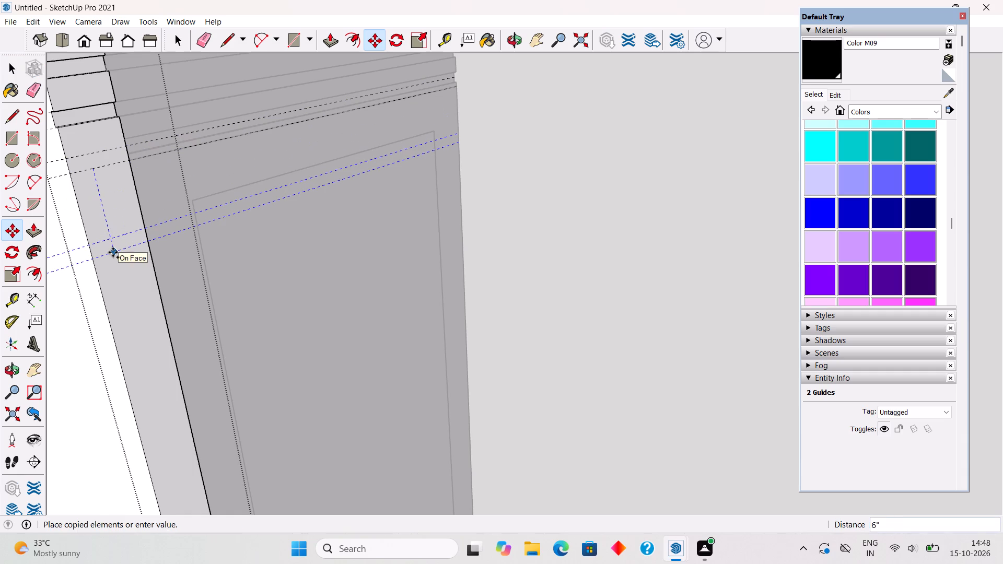
{"action": "type", "text": "3\""}
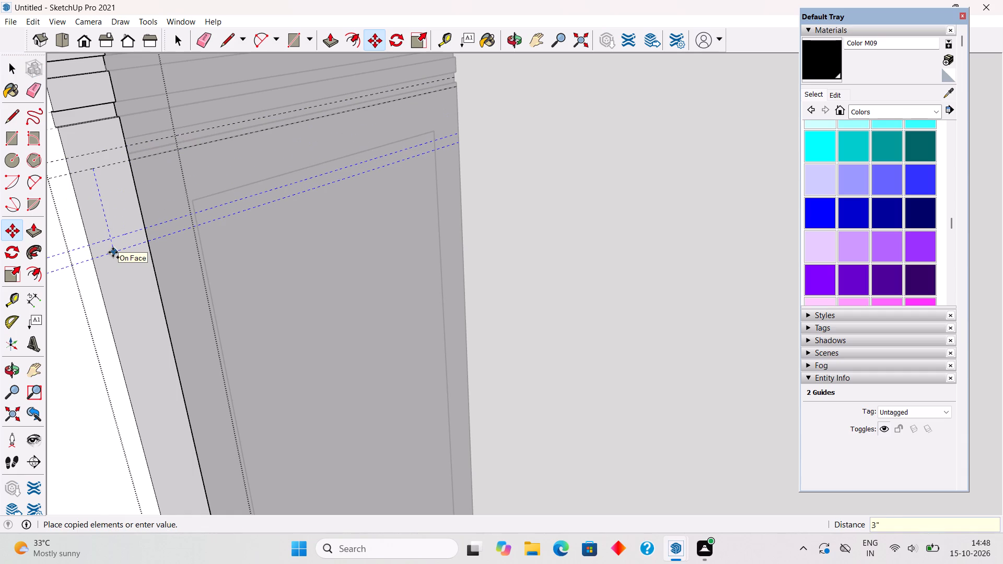
{"action": "key", "text": "Return"}
{"action": "type", "text": "x30"}
{"action": "key", "text": "Return"}
{"action": "key", "text": "space"}
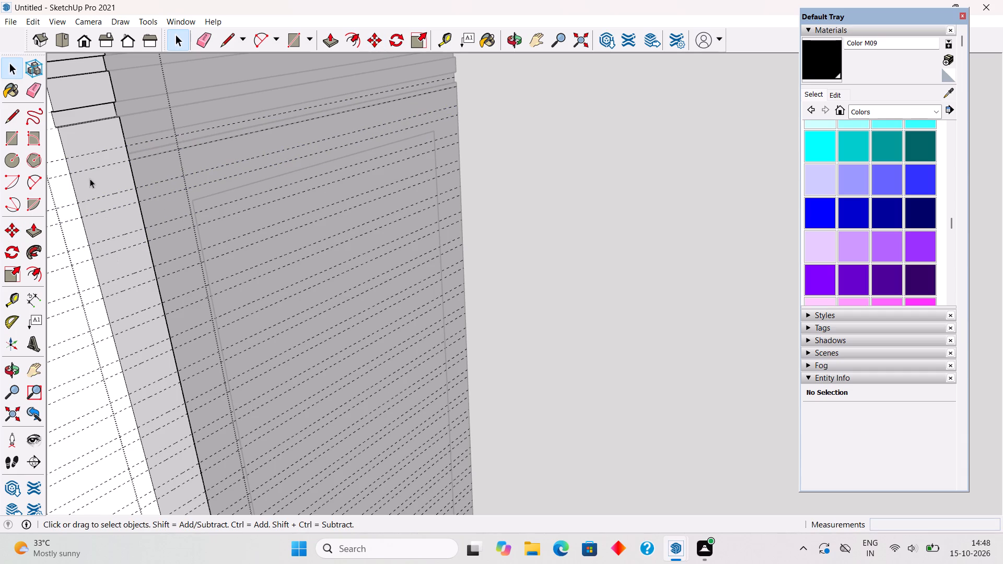
Draw the first four 1" by 4" groove rectangles between the new guide pairs on the wall's end face.
{"action": "key", "text": "r"}
{"action": "left_click", "coordinate": [66, 156]}
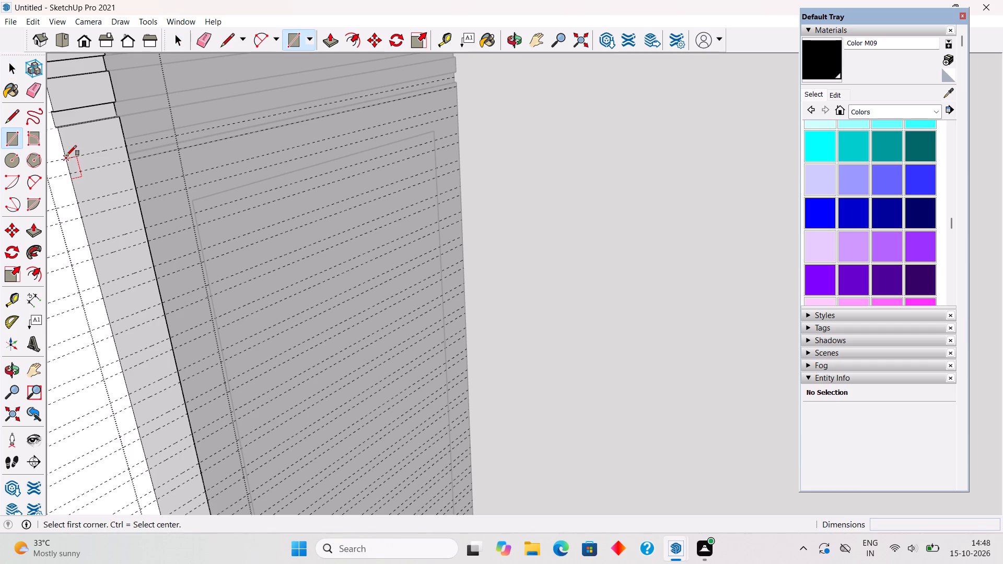
{"action": "left_click", "coordinate": [129, 161]}
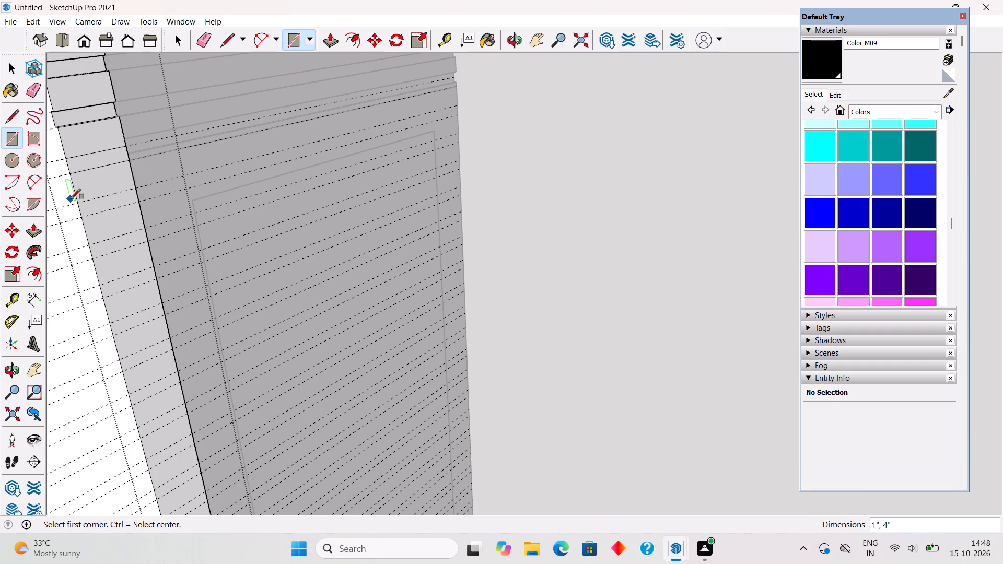
{"action": "left_click", "coordinate": [78, 204]}
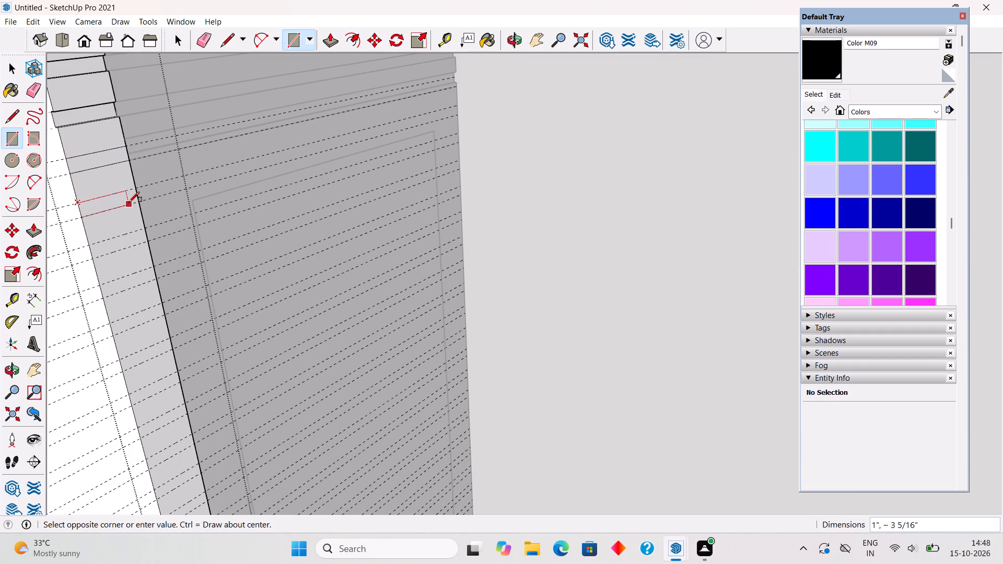
{"action": "left_click", "coordinate": [137, 202]}
{"action": "key", "text": "space"}
{"action": "left_click", "coordinate": [111, 160]}
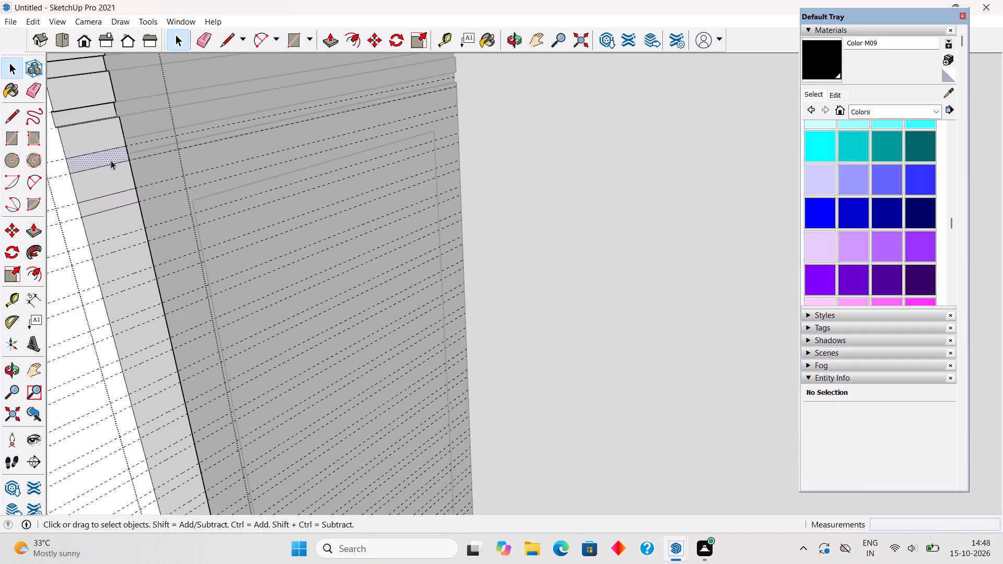
{"action": "key", "text": "r"}
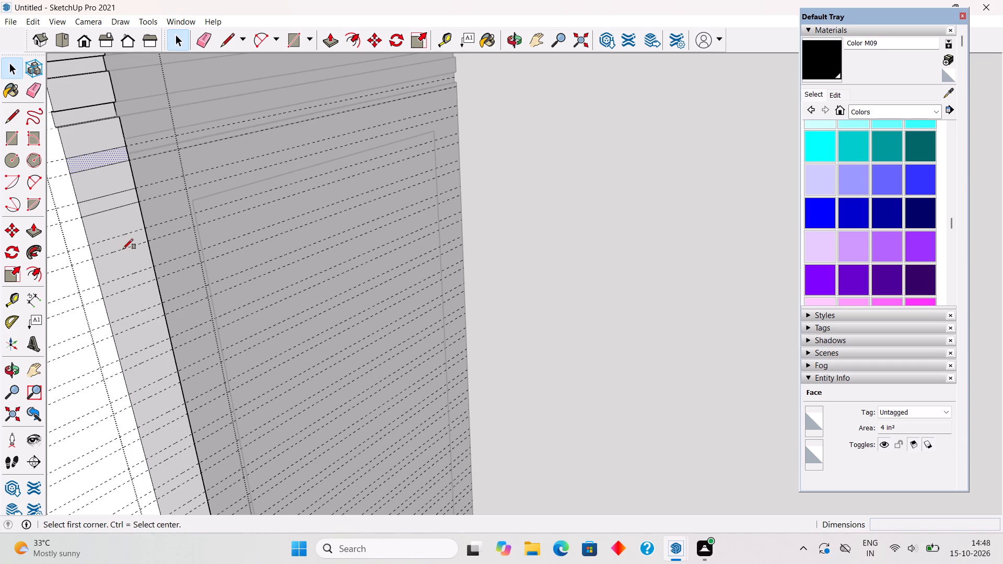
{"action": "left_click", "coordinate": [88, 246]}
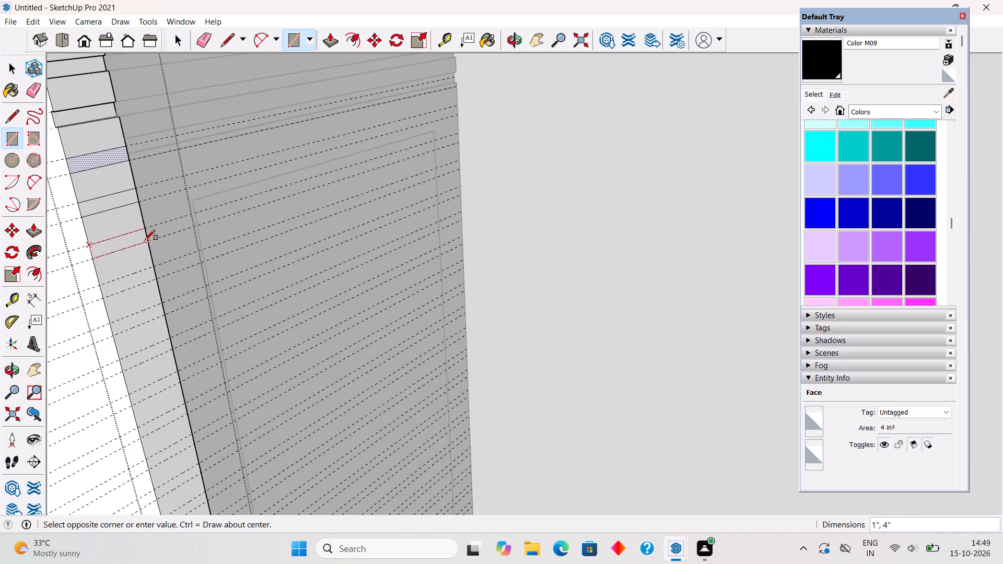
{"action": "left_click", "coordinate": [145, 240]}
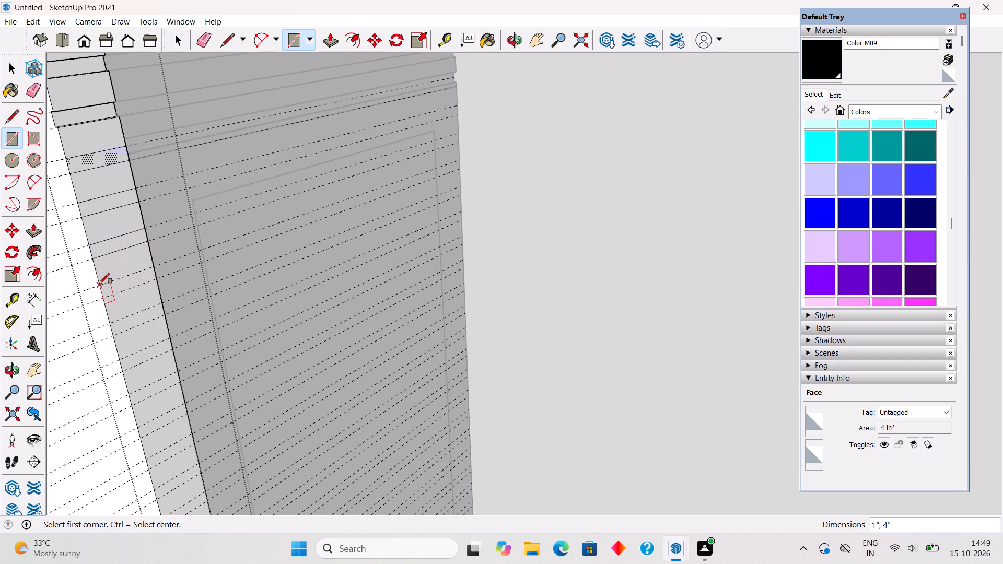
{"action": "left_click", "coordinate": [99, 284]}
{"action": "left_click", "coordinate": [155, 277]}
Draw the fifth through ninth 1" by 4" groove rectangles down the wall's end face between the guide pairs.
{"action": "left_click", "coordinate": [111, 321]}
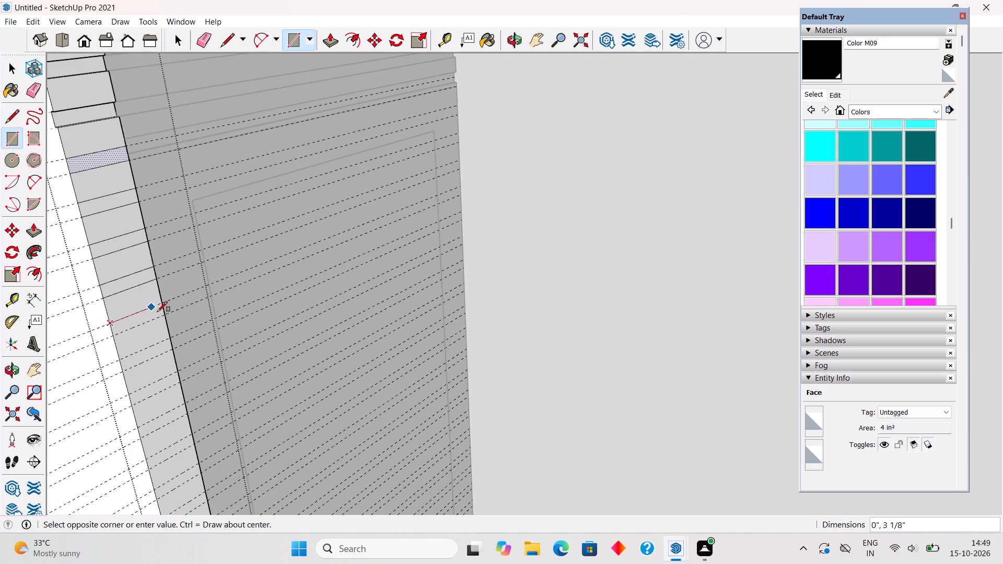
{"action": "left_click", "coordinate": [166, 312]}
{"action": "left_click", "coordinate": [123, 361]}
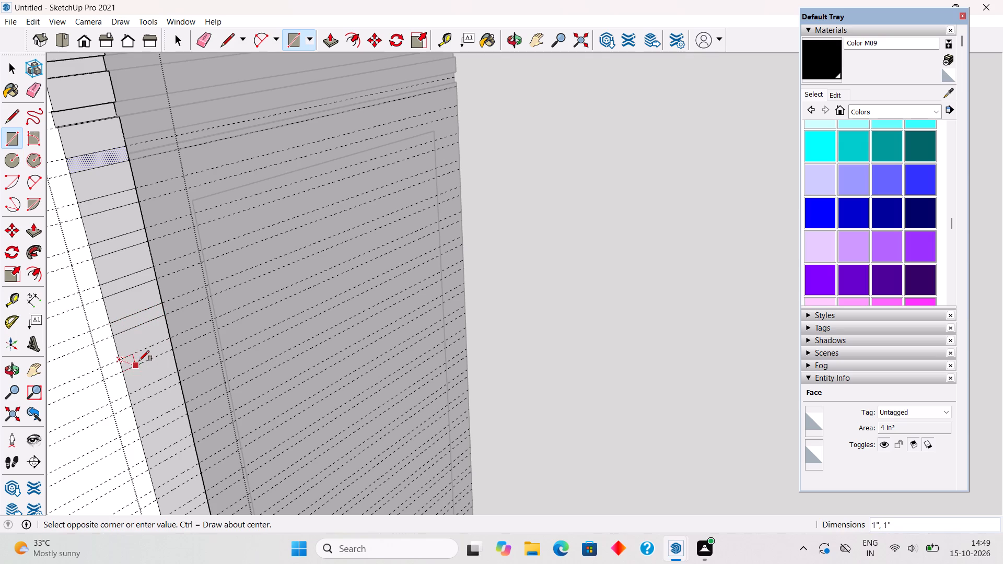
{"action": "left_click", "coordinate": [173, 350]}
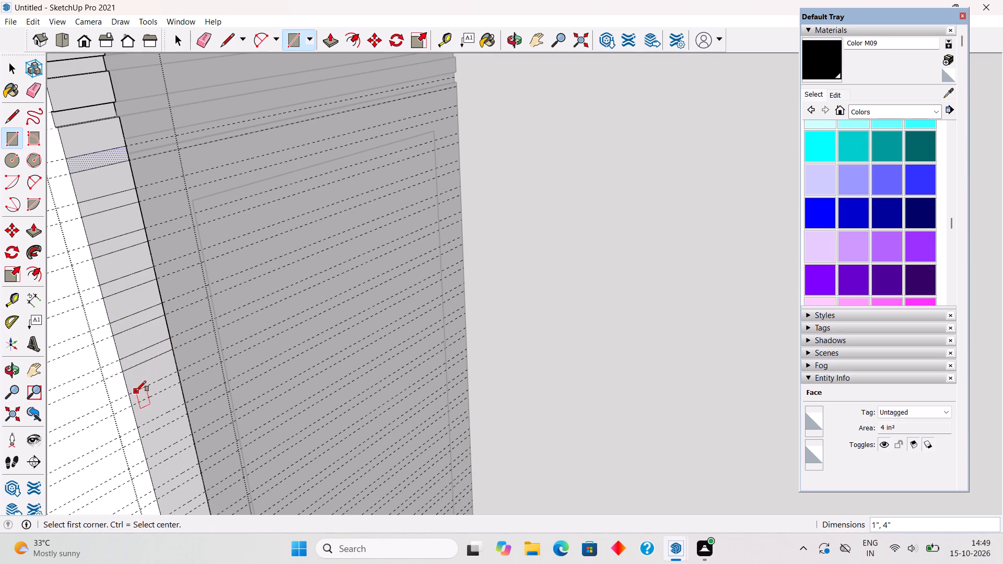
{"action": "left_click", "coordinate": [132, 396]}
{"action": "left_click", "coordinate": [179, 382]}
{"action": "left_click", "coordinate": [138, 425]}
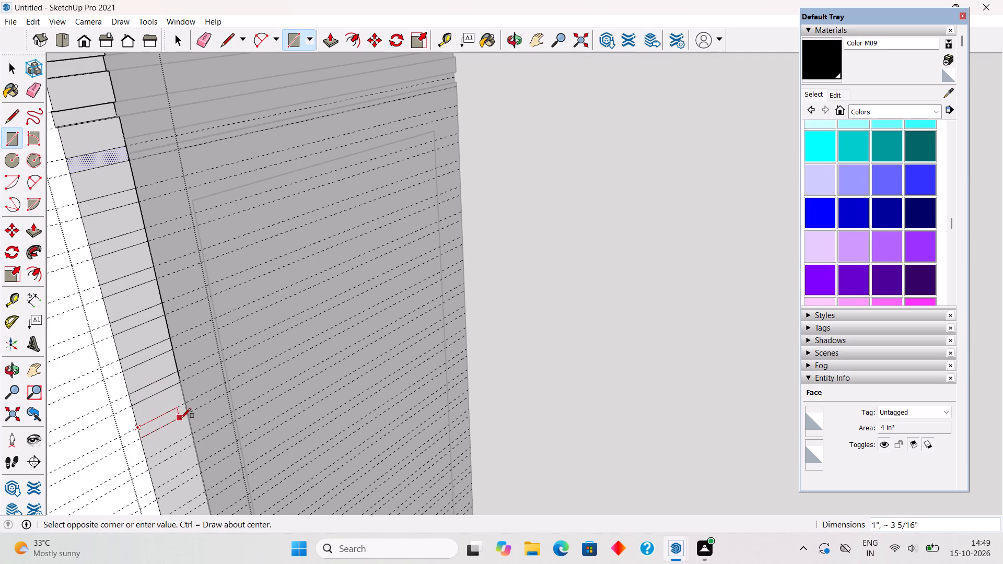
{"action": "left_click", "coordinate": [188, 414]}
{"action": "left_click_drag", "start_coordinate": [147, 455], "coordinate": [157, 454]}
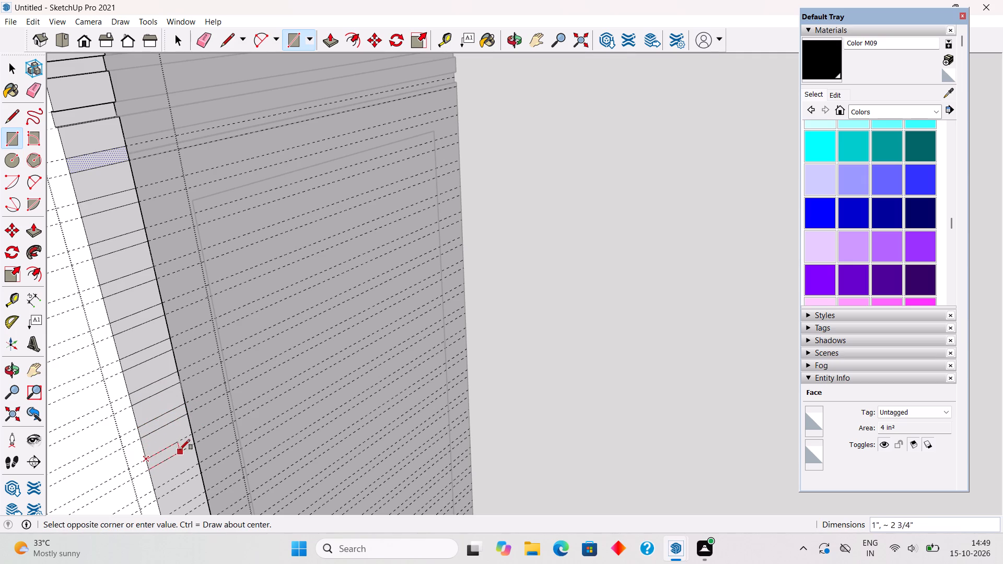
{"action": "left_click", "coordinate": [193, 442]}
Draw the tenth and eleventh 1" by 4" groove rectangles further down the wall's end face.
{"action": "scroll", "coordinate": [122, 368], "scroll_direction": "down", "scroll_amount": 6}
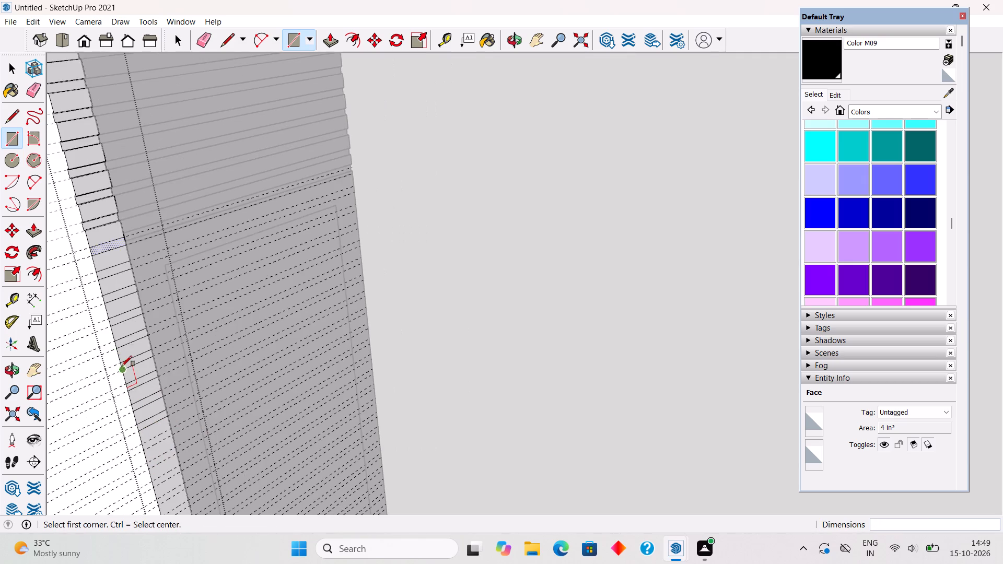
{"action": "scroll", "coordinate": [122, 366], "scroll_direction": "down", "scroll_amount": 16}
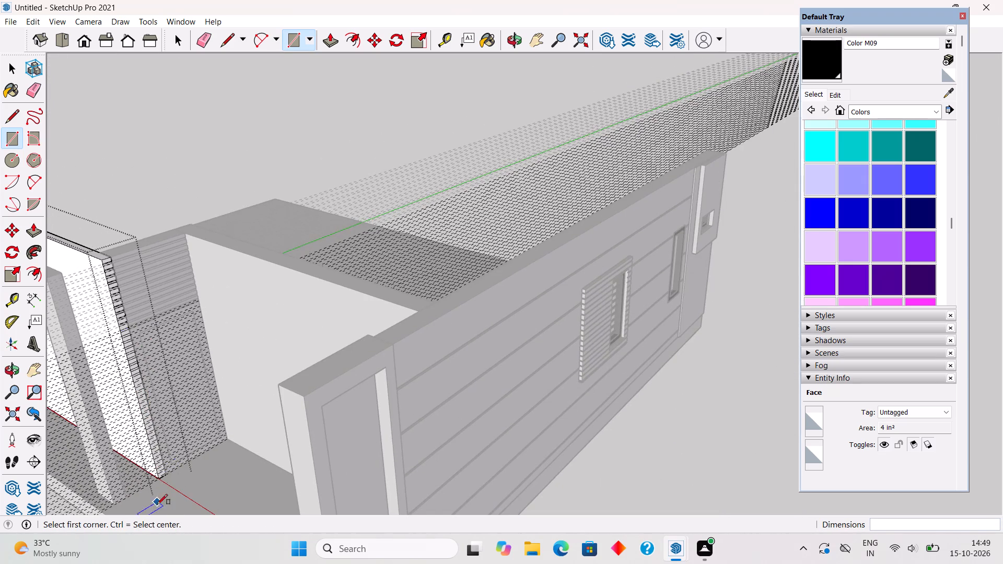
{"action": "scroll", "coordinate": [158, 518], "scroll_direction": "up", "scroll_amount": 12}
{"action": "scroll", "coordinate": [163, 465], "scroll_direction": "up", "scroll_amount": 2}
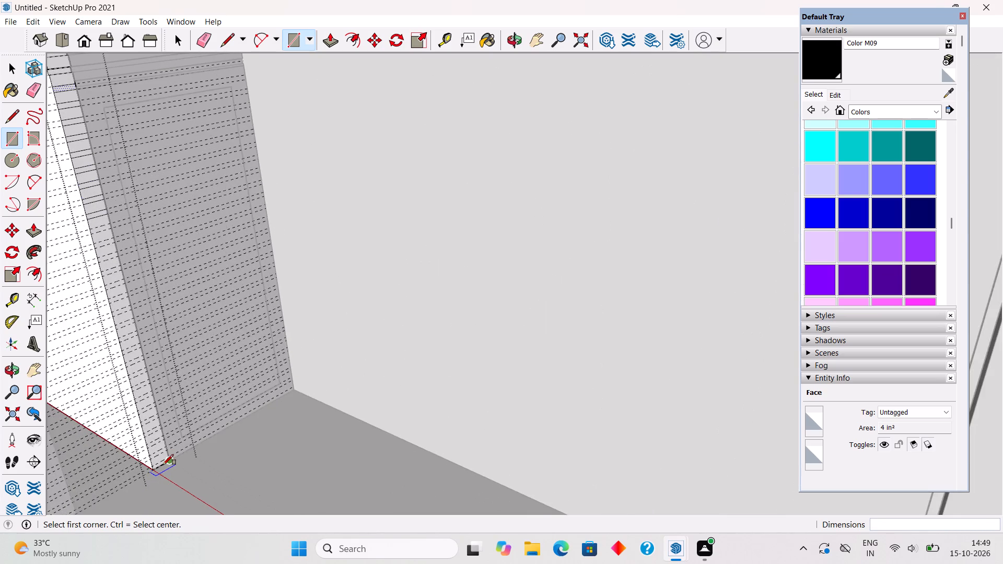
{"action": "scroll", "coordinate": [163, 465], "scroll_direction": "up", "scroll_amount": 2}
{"action": "scroll", "coordinate": [78, 150], "scroll_direction": "up", "scroll_amount": 2}
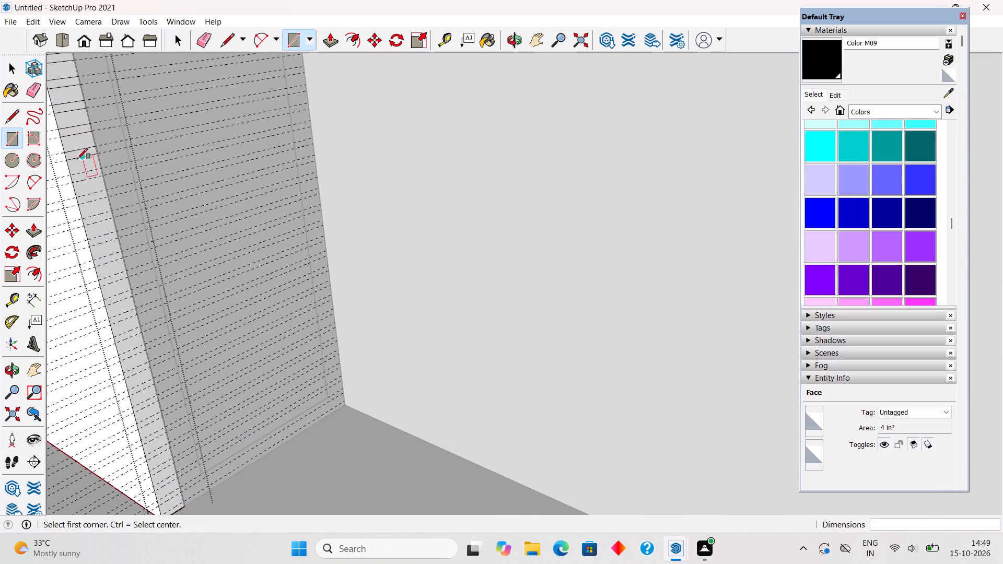
{"action": "left_click", "coordinate": [72, 172]}
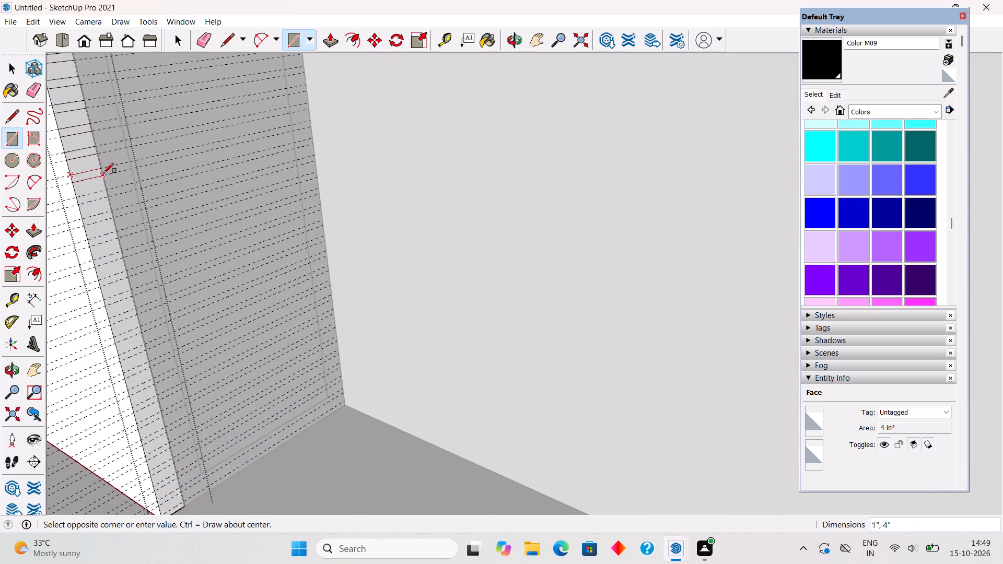
{"action": "left_click", "coordinate": [103, 173]}
{"action": "left_click", "coordinate": [78, 195]}
{"action": "left_click", "coordinate": [108, 196]}
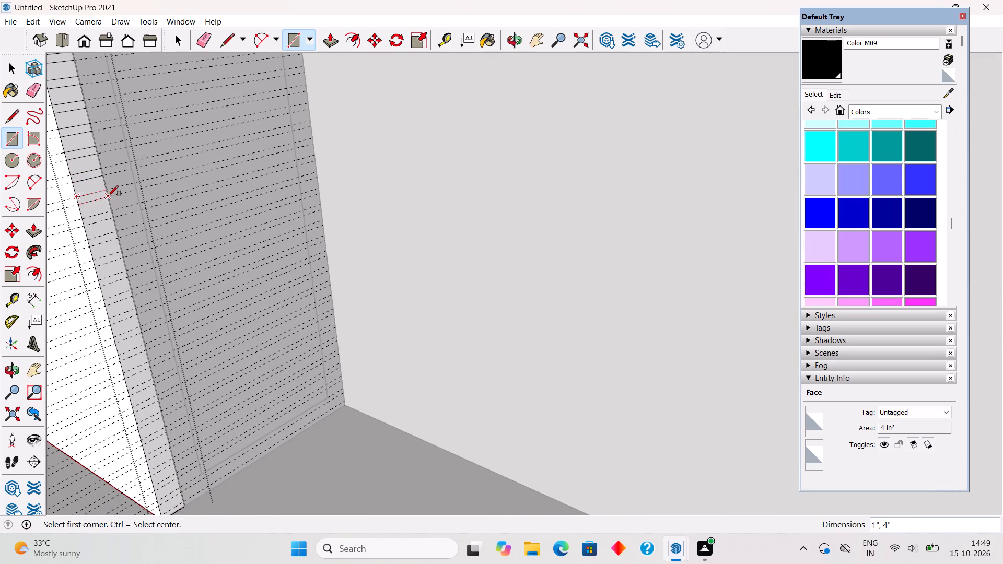
Draw the twelfth through sixteenth 1" by 4" groove rectangles down the wall's end face between the guide pairs.
{"action": "left_click", "coordinate": [83, 217]}
{"action": "left_click", "coordinate": [114, 216]}
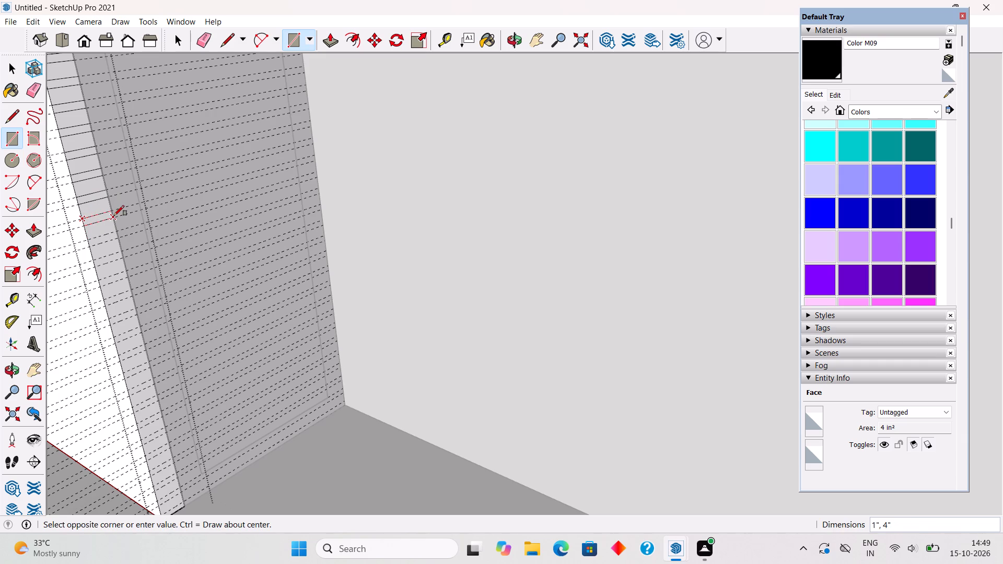
{"action": "left_click", "coordinate": [87, 239]}
{"action": "left_click", "coordinate": [123, 237]}
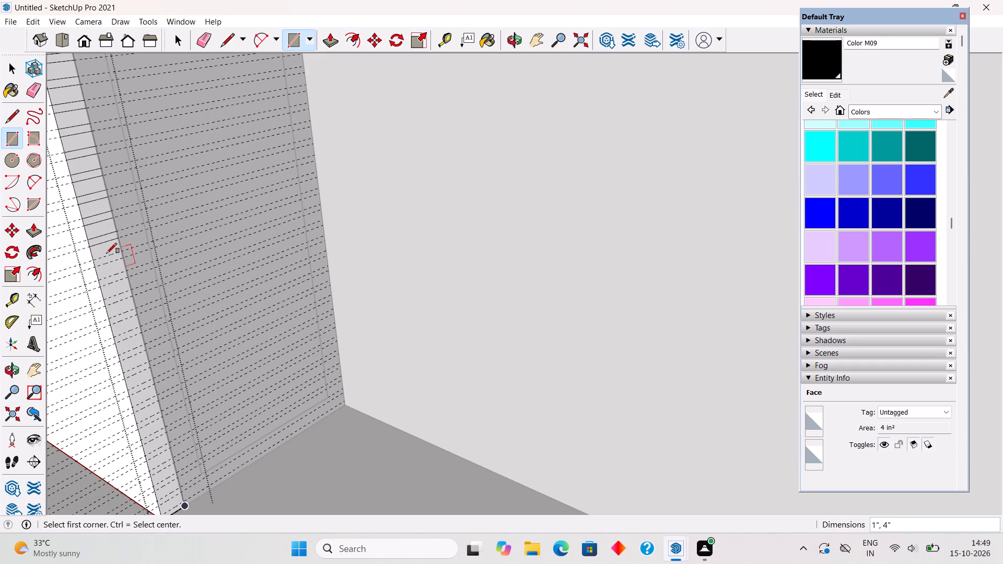
{"action": "left_click", "coordinate": [96, 260]}
{"action": "left_click", "coordinate": [123, 258]}
{"action": "left_click", "coordinate": [99, 281]}
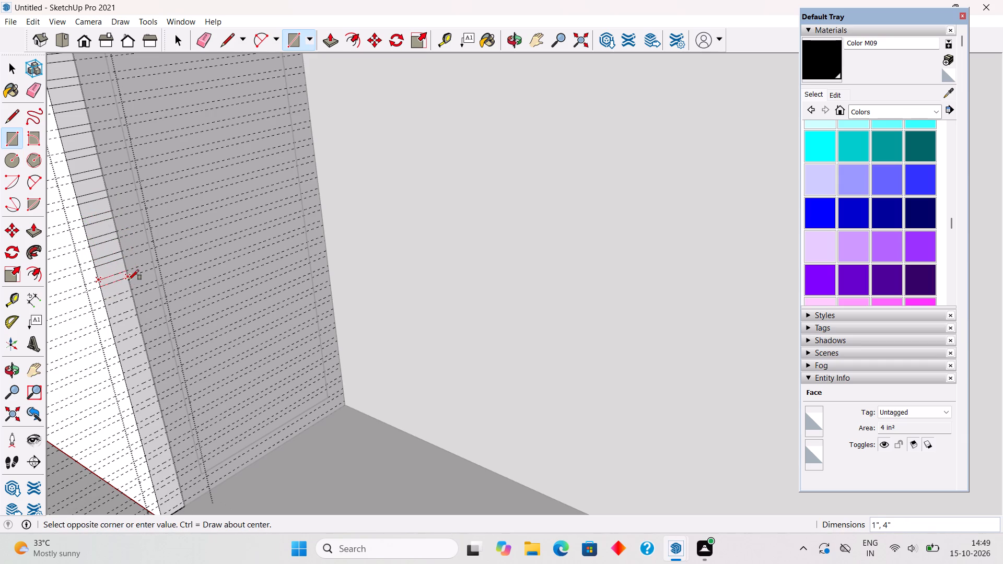
{"action": "left_click", "coordinate": [129, 280]}
{"action": "left_click", "coordinate": [108, 302]}
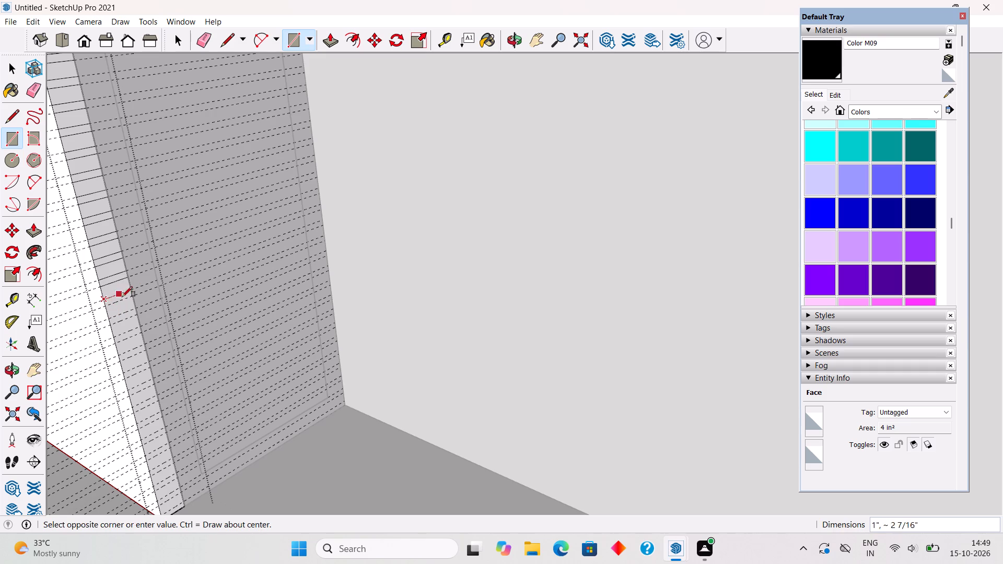
{"action": "left_click", "coordinate": [133, 293]}
Draw the seventeenth through twenty-first 1" by 4" groove rectangles further down the wall's end face.
{"action": "left_click", "coordinate": [109, 317]}
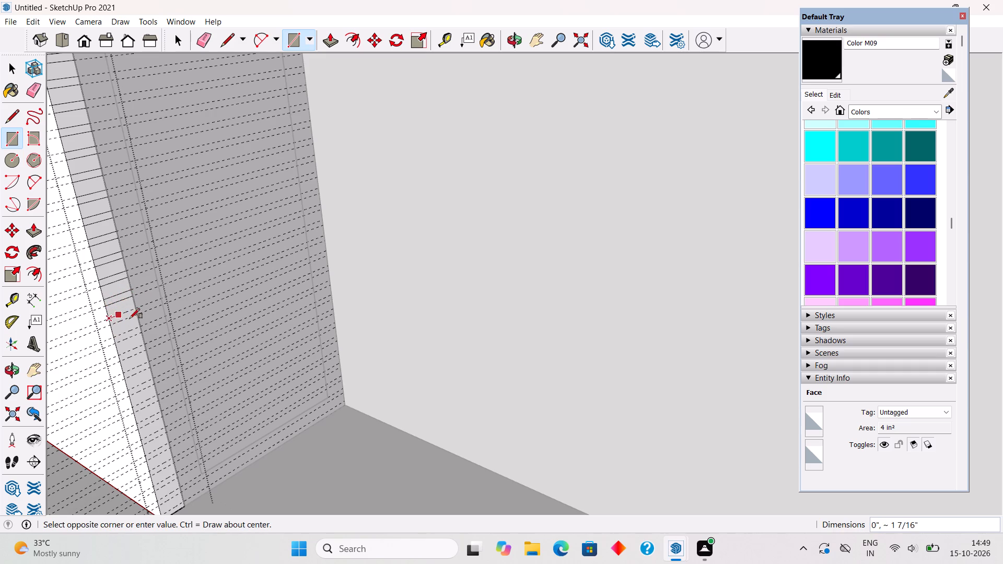
{"action": "left_click", "coordinate": [135, 314]}
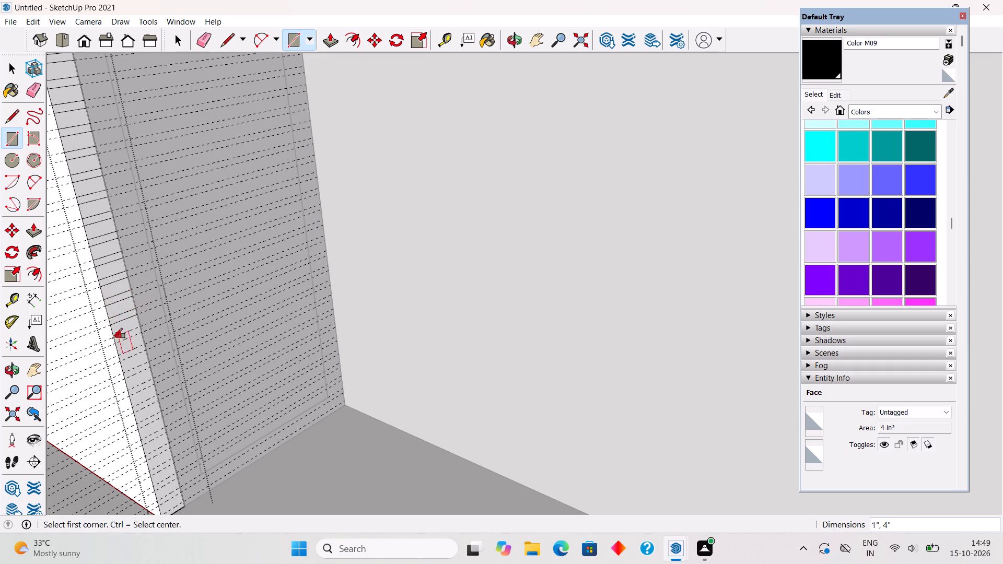
{"action": "left_click", "coordinate": [114, 335]}
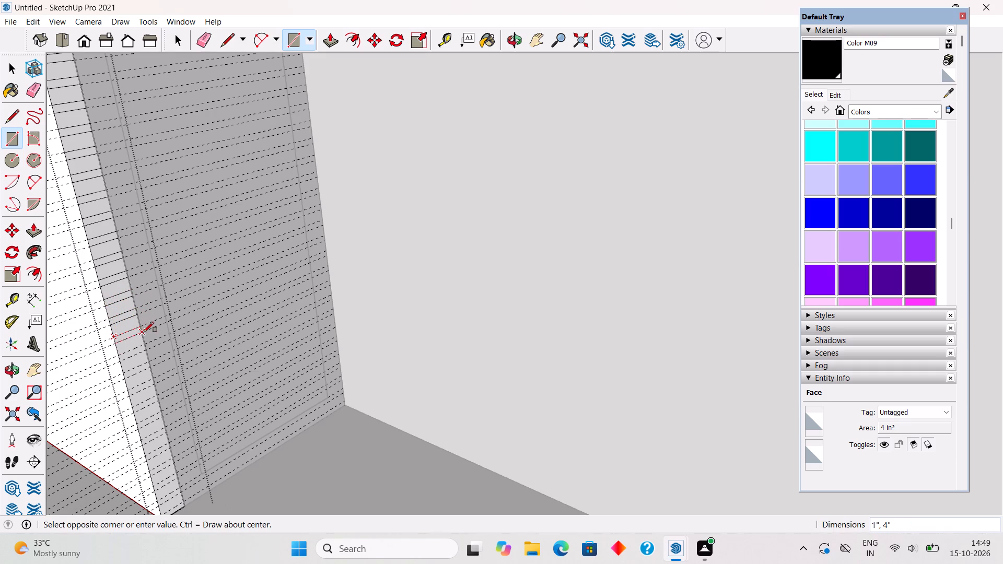
{"action": "left_click", "coordinate": [144, 332]}
{"action": "left_click", "coordinate": [121, 357]}
{"action": "left_click", "coordinate": [145, 350]}
{"action": "left_click", "coordinate": [123, 374]}
{"action": "left_click", "coordinate": [150, 369]}
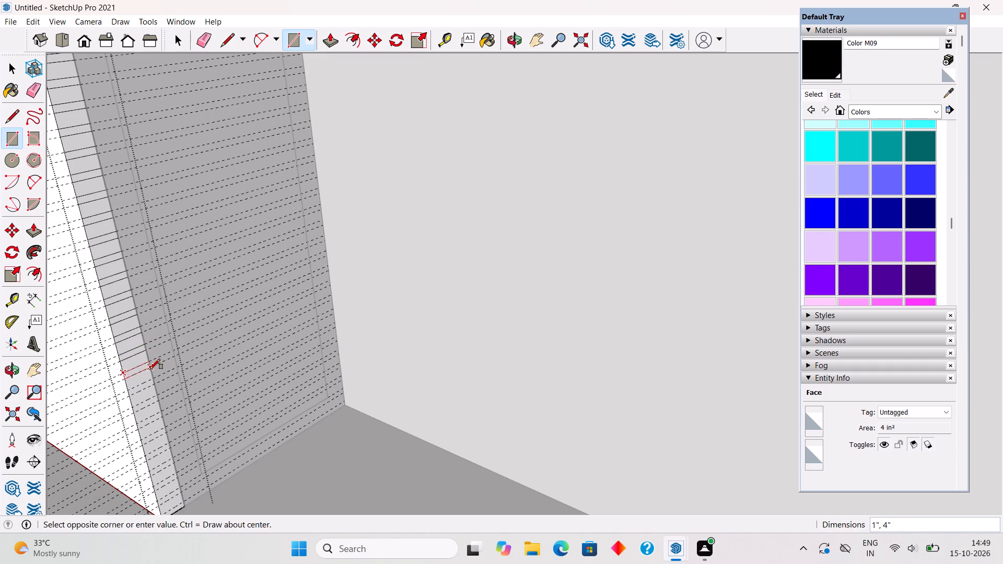
{"action": "left_click", "coordinate": [129, 387]}
{"action": "left_click", "coordinate": [157, 383]}
Draw the twenty-second through twenty-sixth 1" by 4" groove rectangles toward the base of the wall's end face.
{"action": "left_click", "coordinate": [135, 408]}
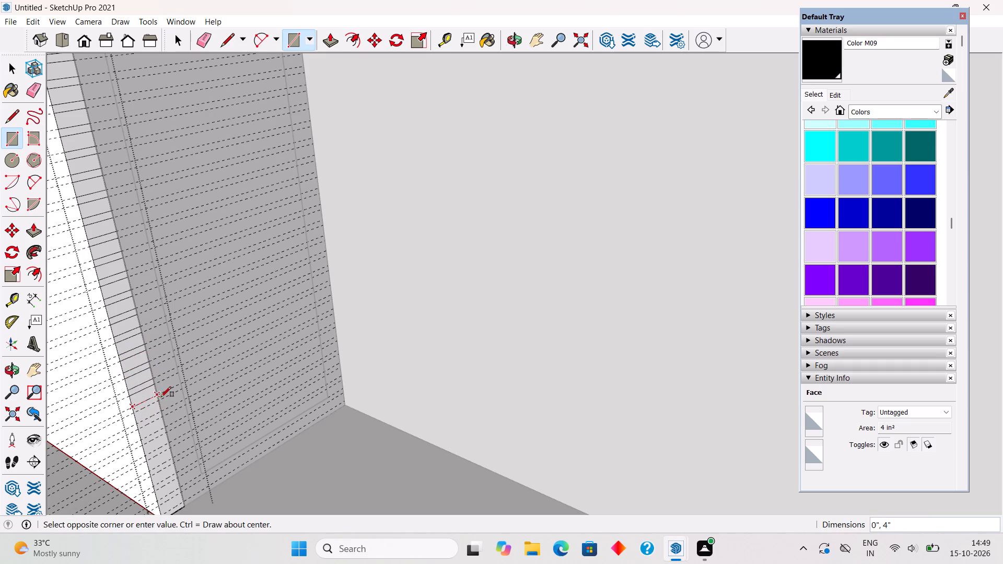
{"action": "left_click_drag", "start_coordinate": [161, 398], "coordinate": [147, 415]}
{"action": "left_click", "coordinate": [140, 421]}
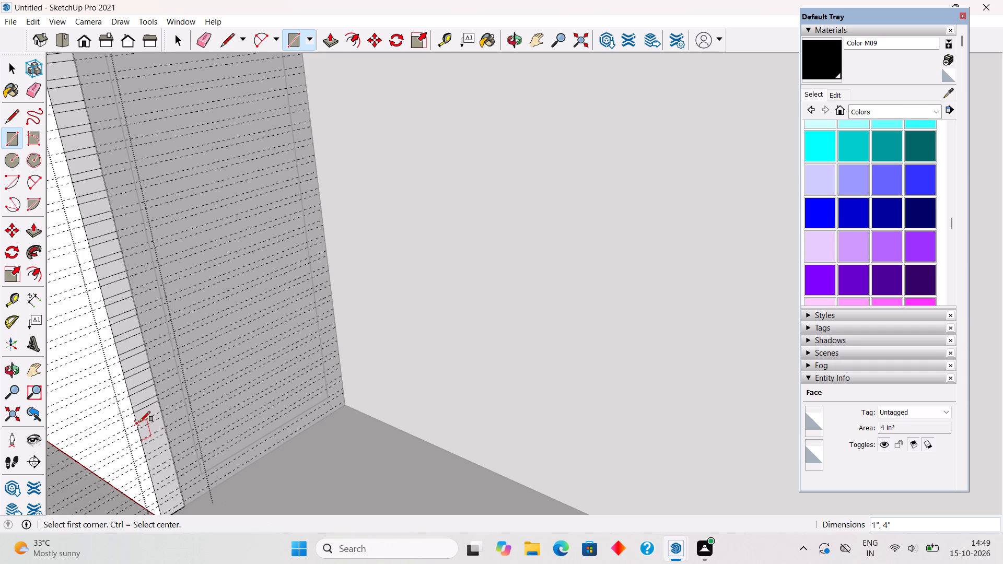
{"action": "left_click", "coordinate": [161, 417]}
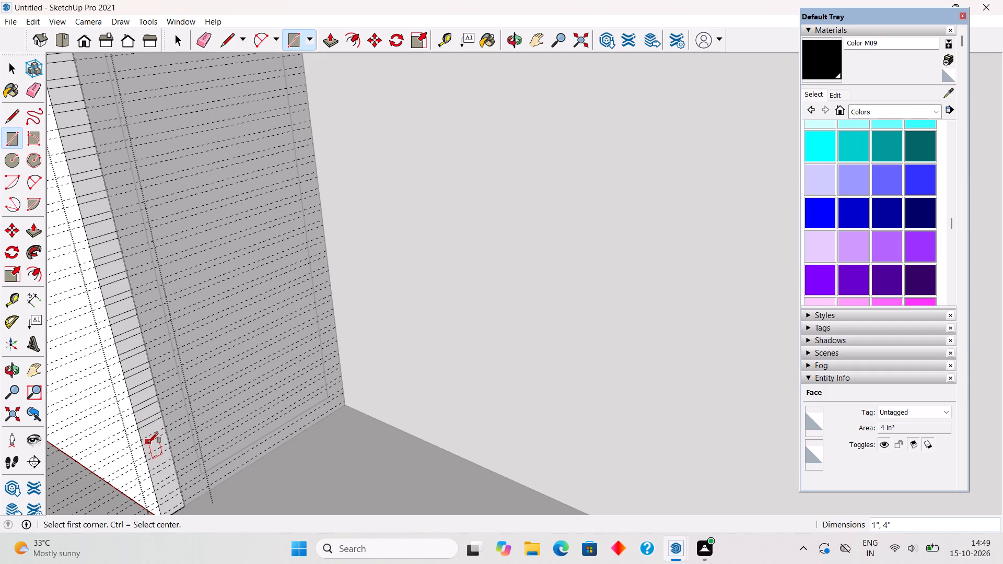
{"action": "left_click", "coordinate": [137, 439]}
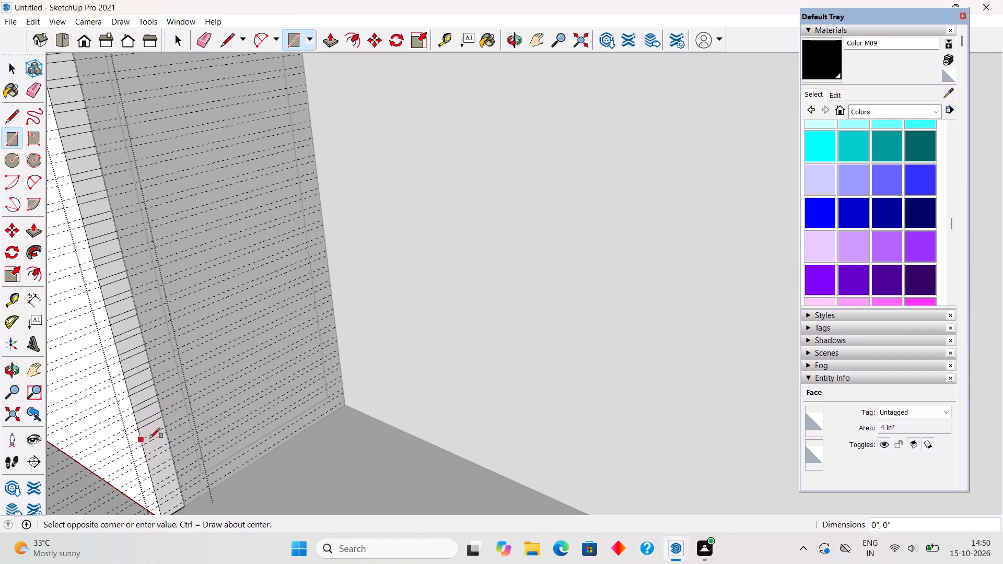
{"action": "left_click", "coordinate": [166, 434]}
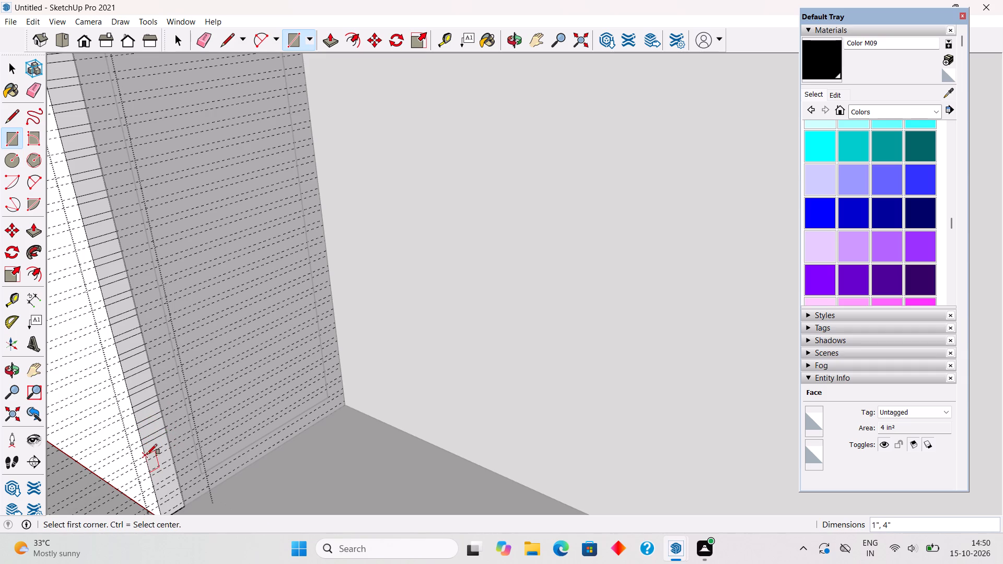
{"action": "left_click", "coordinate": [147, 454]}
{"action": "left_click", "coordinate": [172, 446]}
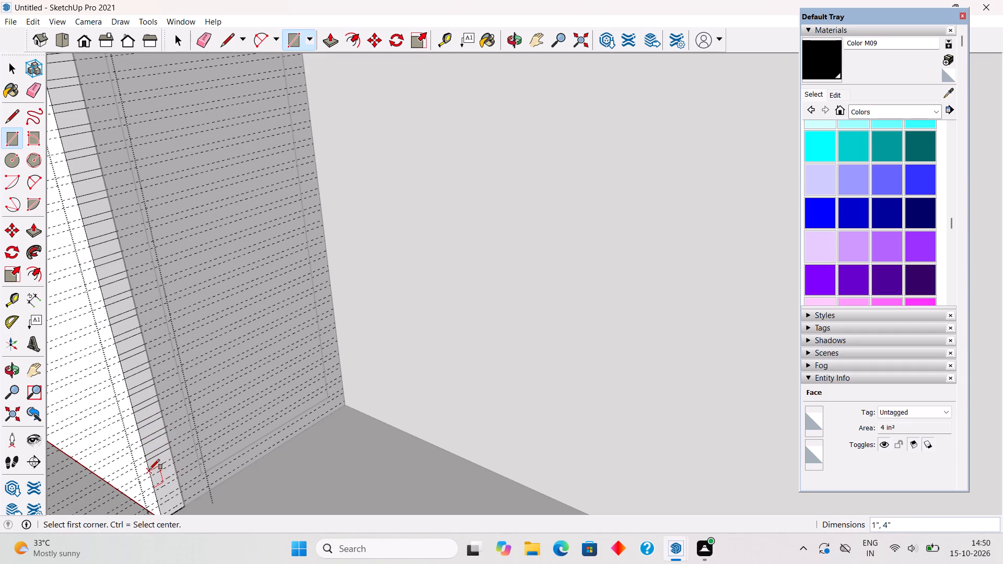
{"action": "left_click", "coordinate": [149, 469]}
{"action": "left_click", "coordinate": [178, 460]}
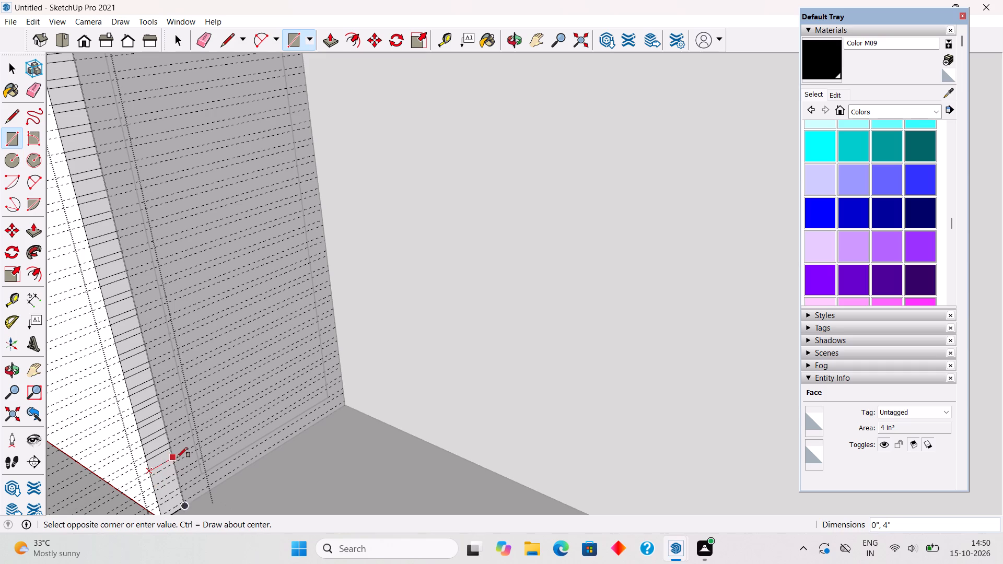
{"action": "scroll", "coordinate": [173, 466], "scroll_direction": "up", "scroll_amount": 5}
{"action": "left_click", "coordinate": [173, 466]}
{"action": "scroll", "coordinate": [170, 399], "scroll_direction": "down", "scroll_amount": 6}
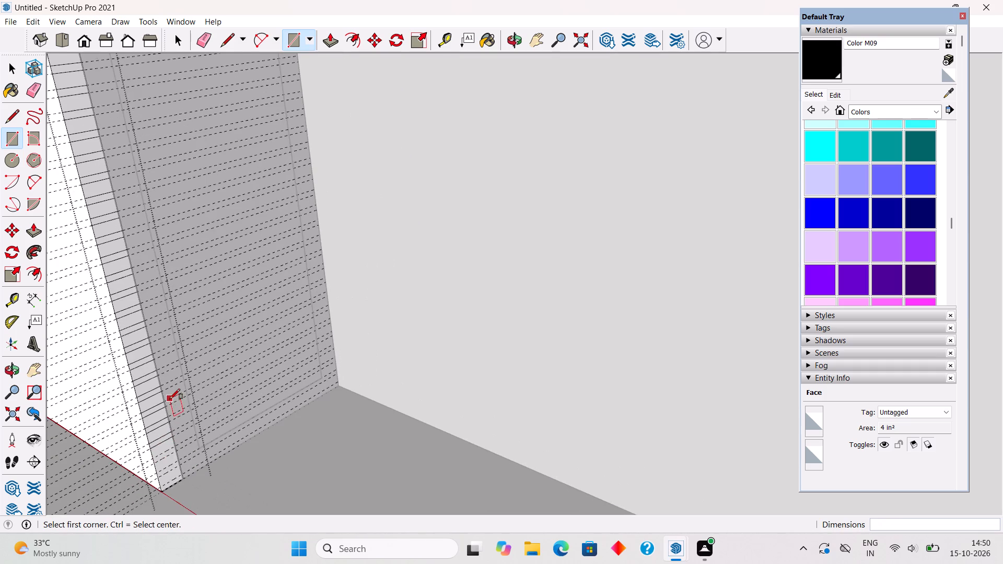
Draw the last two 1" by 4" groove rectangles between the lowest guide pairs at the base of the wall's end face.
{"action": "scroll", "coordinate": [162, 500], "scroll_direction": "up", "scroll_amount": 10}
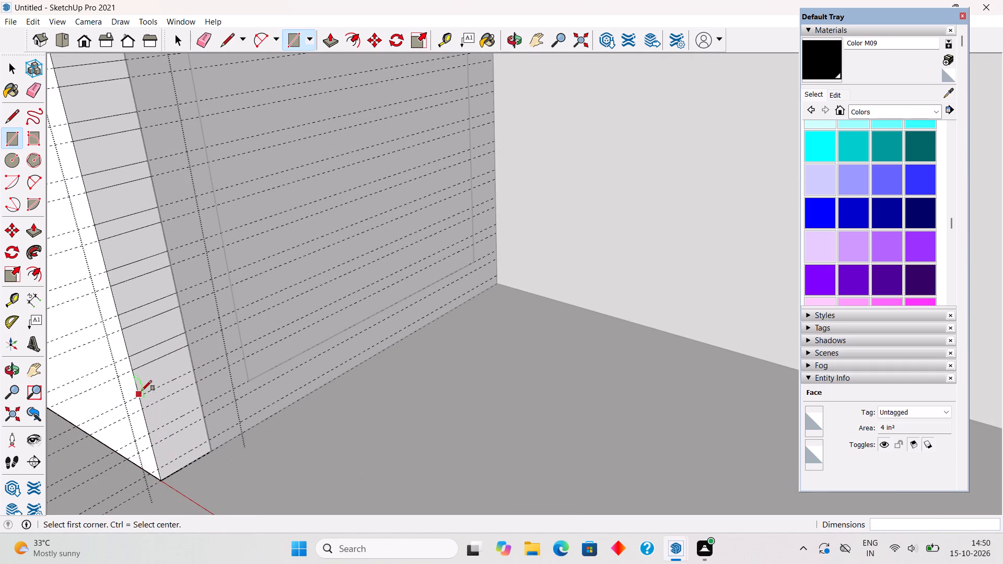
{"action": "left_click", "coordinate": [137, 397]}
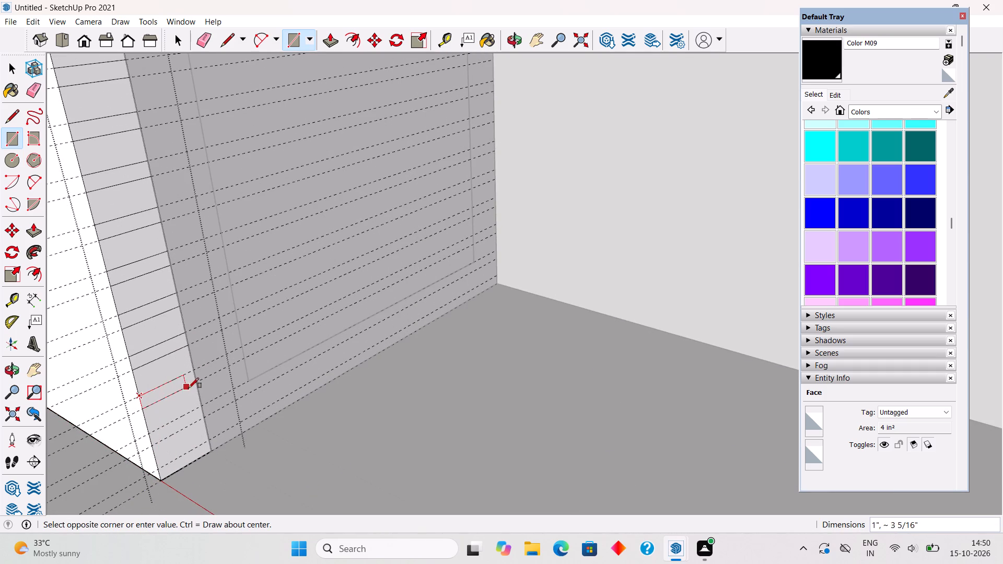
{"action": "left_click", "coordinate": [194, 385]}
{"action": "left_click", "coordinate": [147, 434]}
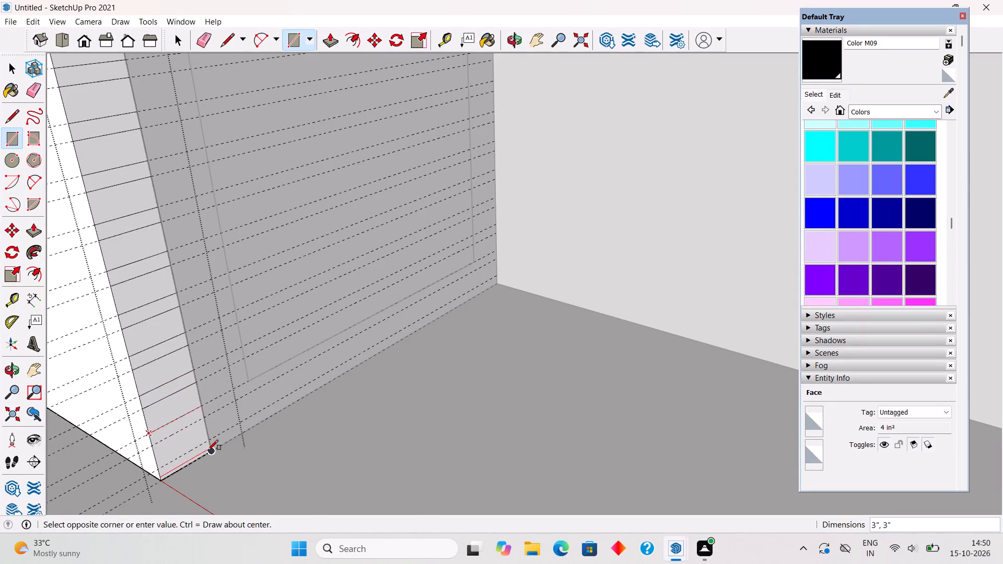
{"action": "left_click", "coordinate": [206, 419]}
Push the two lowest groove rectangles on the wall's end face inward by 0.3".
{"action": "key", "text": "space"}
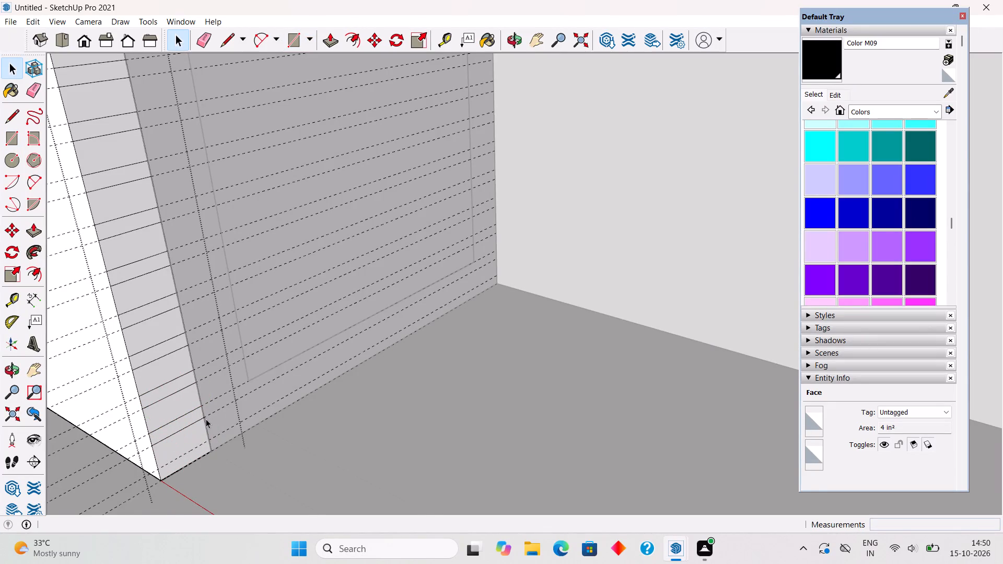
{"action": "type", "text": "p"}
{"action": "key", "text": "space"}
{"action": "left_click", "coordinate": [186, 418]}
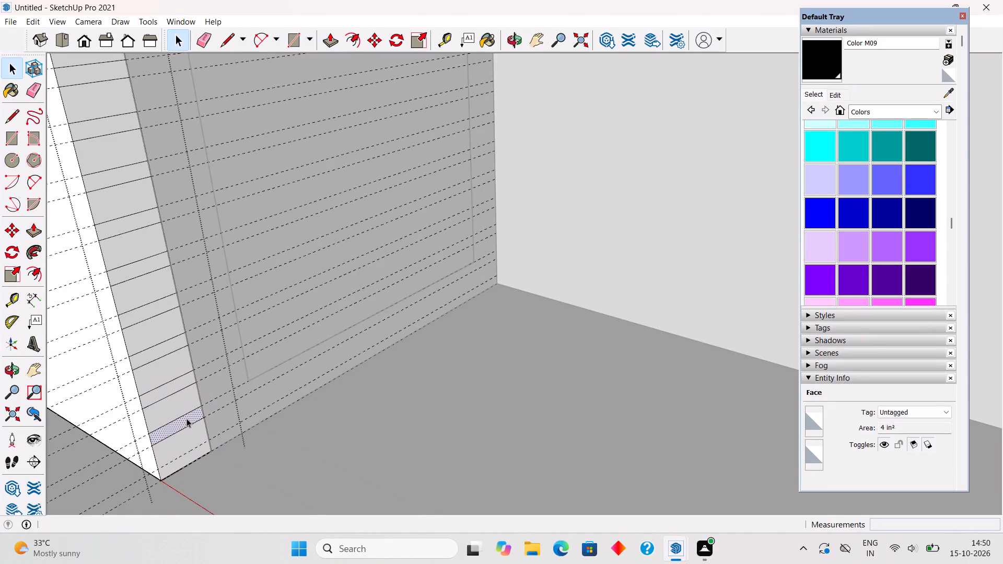
{"action": "key", "text": "p"}
{"action": "left_click", "coordinate": [186, 418]}
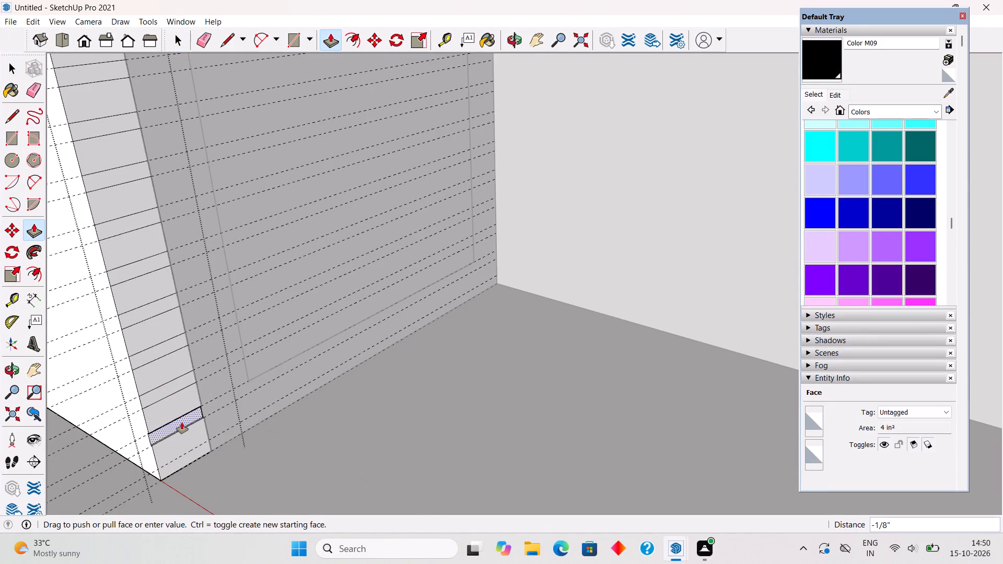
{"action": "type", "text": ".3\""}
{"action": "key", "text": "Return"}
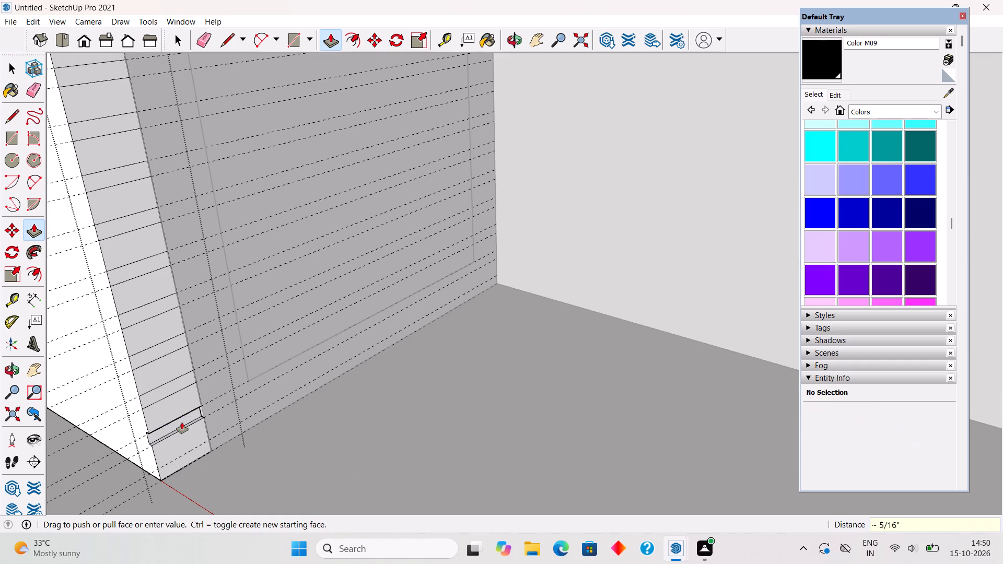
{"action": "double_click", "coordinate": [151, 395]}
{"action": "left_click", "coordinate": [142, 351]}
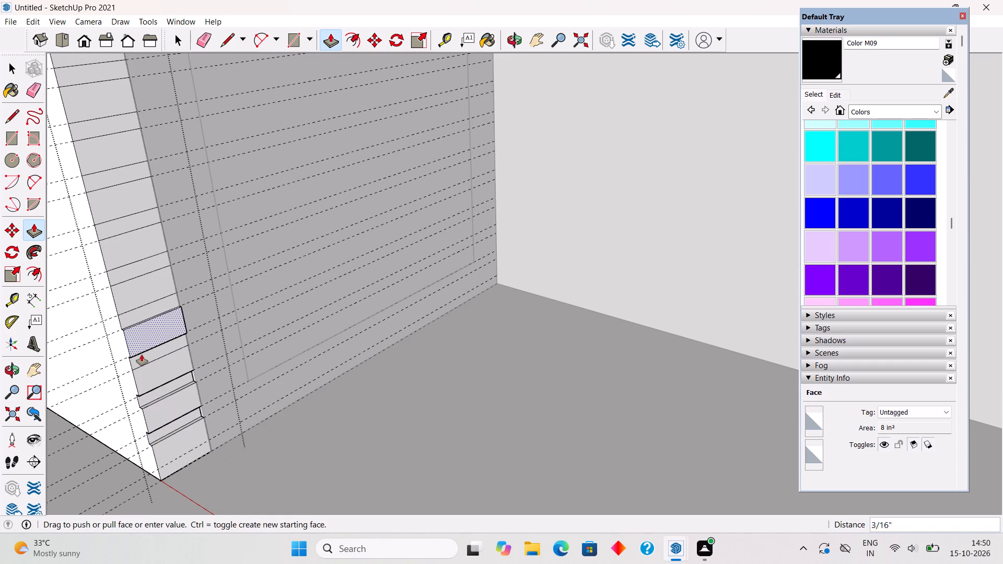
{"action": "key", "text": "space"}
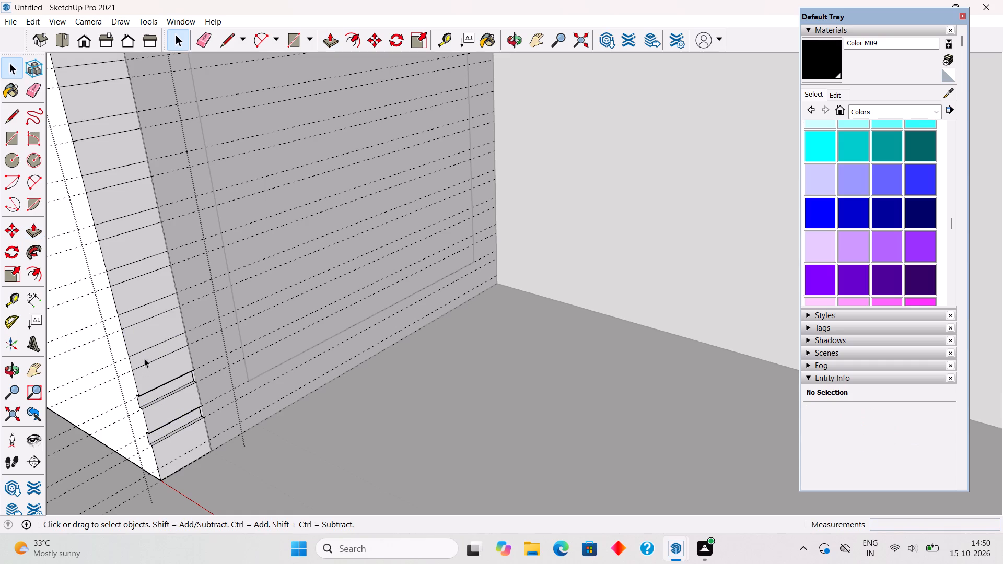
Push the third through eighth groove rectangles from the base of the wall's end face inward by 0.3".
{"action": "left_click", "coordinate": [145, 357]}
{"action": "key", "text": "p"}
{"action": "left_click", "coordinate": [145, 357]}
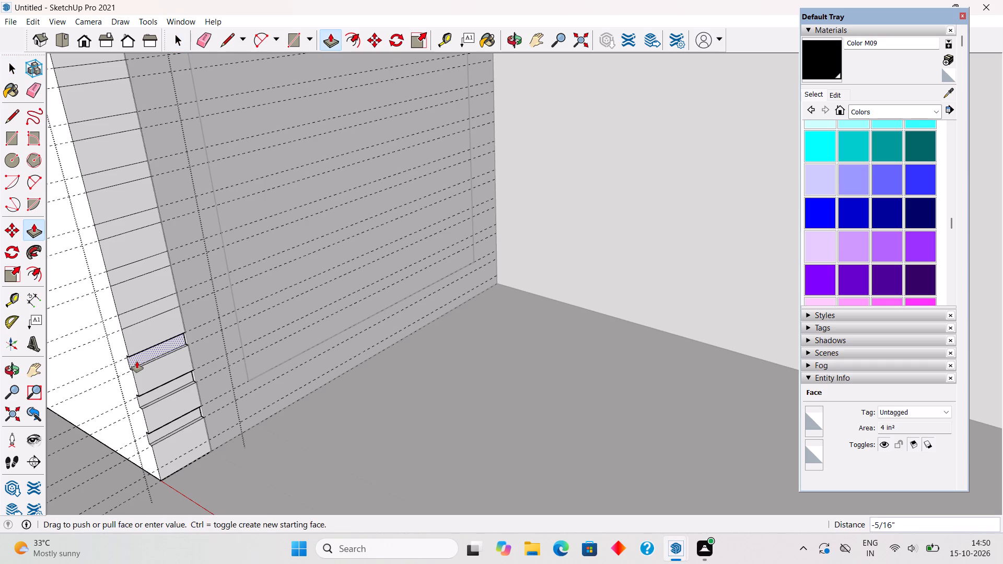
{"action": "type", "text": ".3\""}
{"action": "key", "text": "Return"}
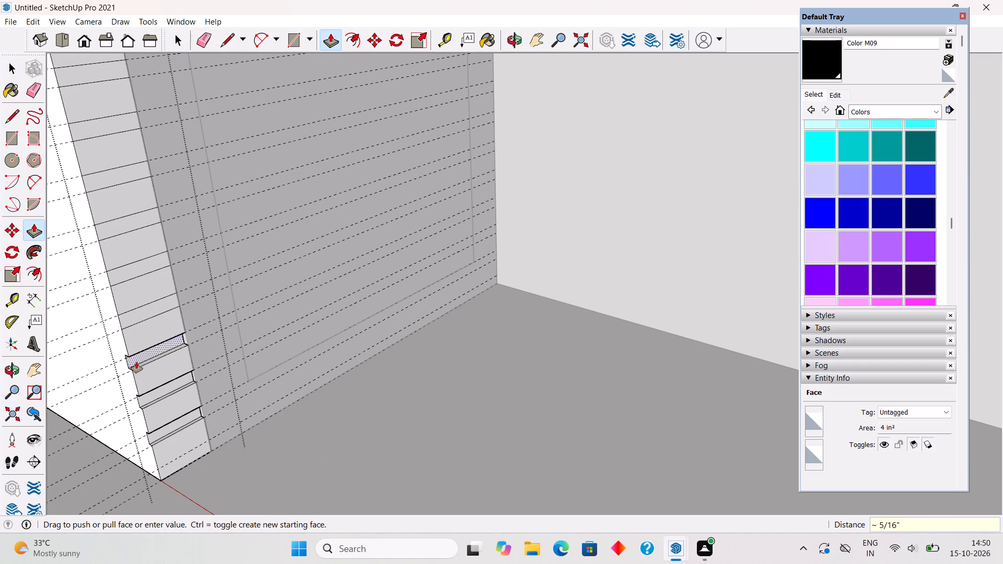
{"action": "double_click", "coordinate": [129, 316]}
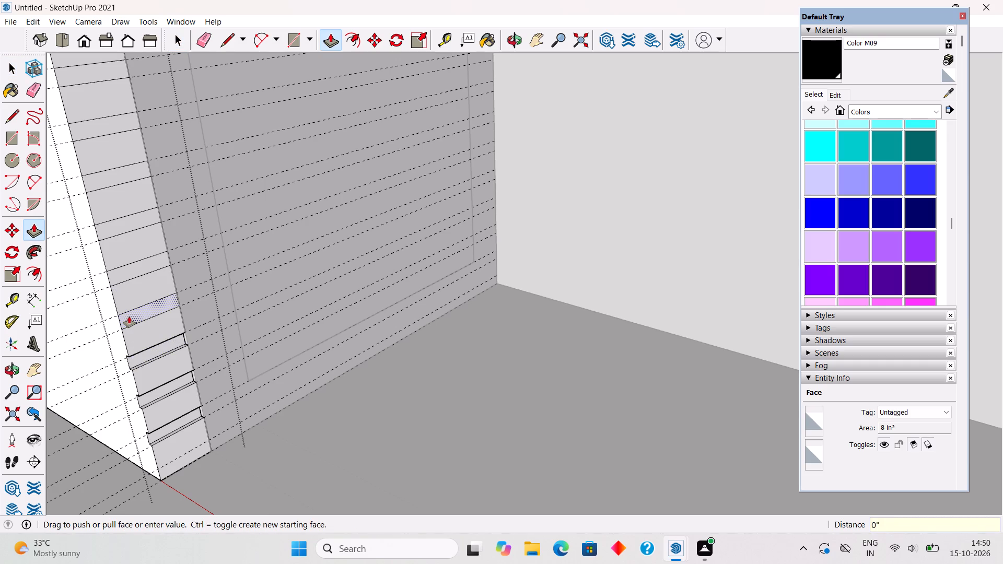
{"action": "double_click", "coordinate": [121, 268]}
{"action": "double_click", "coordinate": [114, 231]}
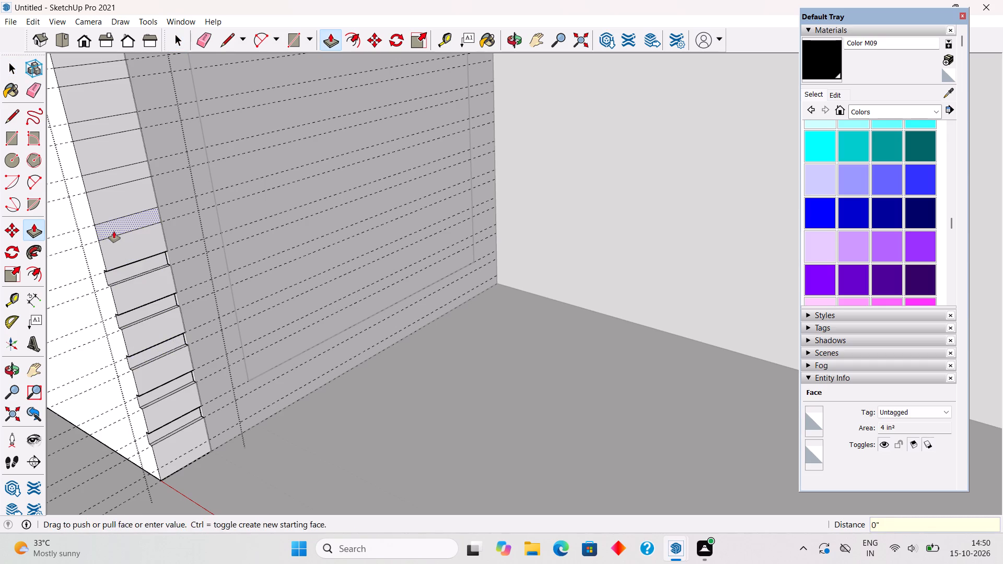
{"action": "double_click", "coordinate": [116, 169]}
{"action": "double_click", "coordinate": [116, 116]}
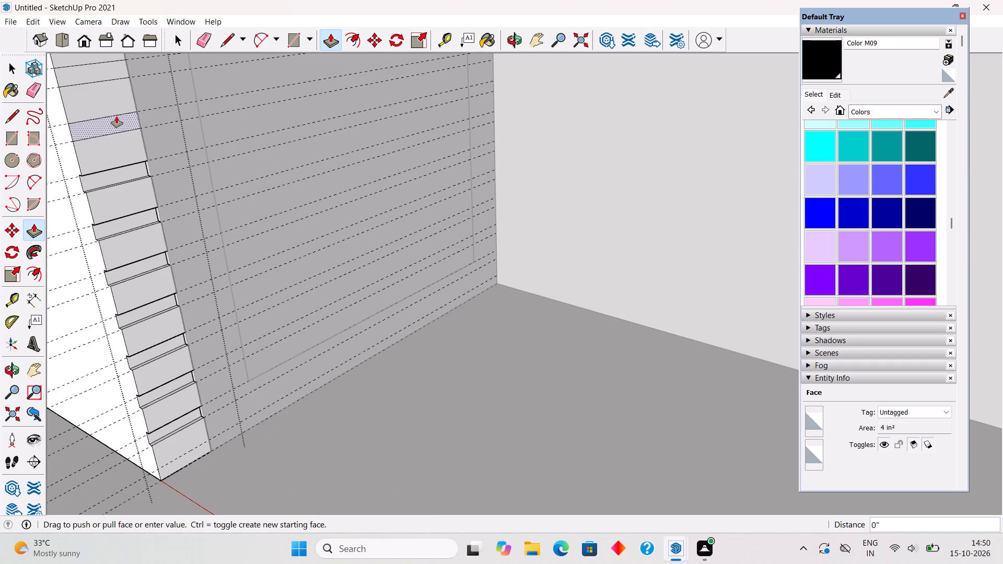
Push the ninth groove rectangle from the base of the wall's end face inward by the same 0.3".
{"action": "scroll", "coordinate": [129, 133], "scroll_direction": "down", "scroll_amount": 7}
{"action": "middle_click_drag", "start_coordinate": [177, 270], "coordinate": [285, 263]}
{"action": "scroll", "coordinate": [285, 263], "scroll_direction": "down", "scroll_amount": 5}
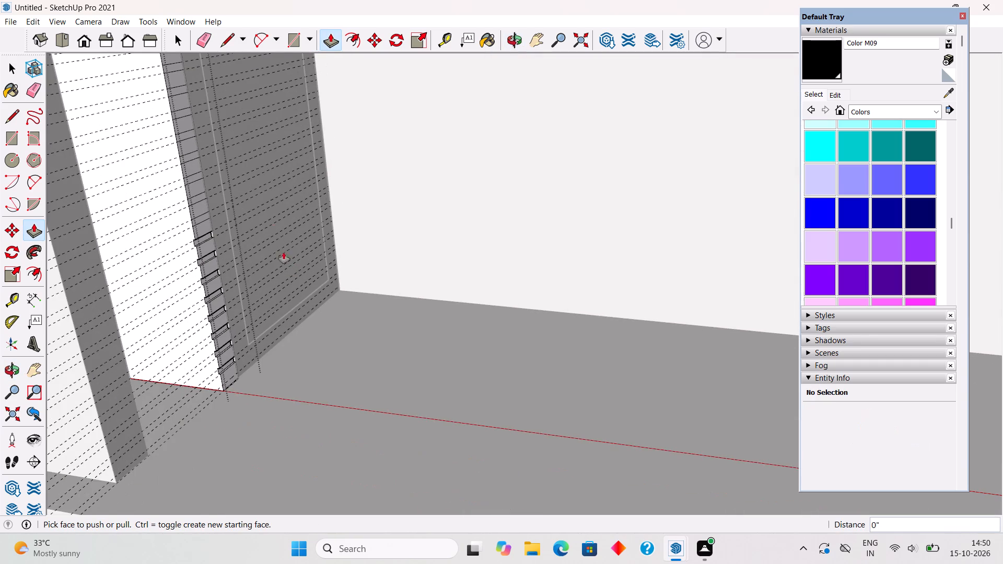
{"action": "scroll", "coordinate": [219, 177], "scroll_direction": "up", "scroll_amount": 9}
{"action": "double_click", "coordinate": [210, 283]}
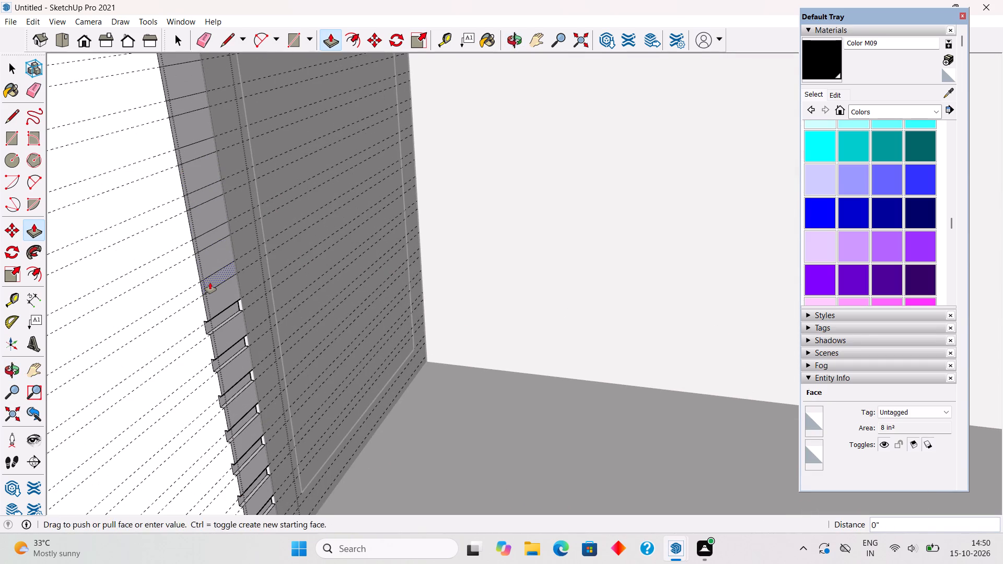
Push the next four groove rectangles up from the base of the wall's end face inward by the same 0.3".
{"action": "double_click", "coordinate": [201, 247]}
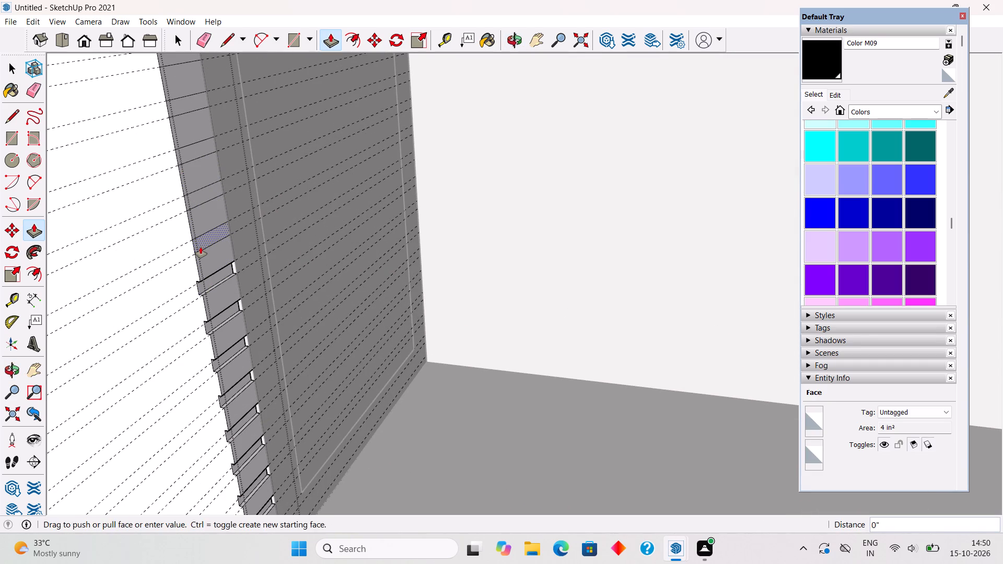
{"action": "double_click", "coordinate": [196, 198]}
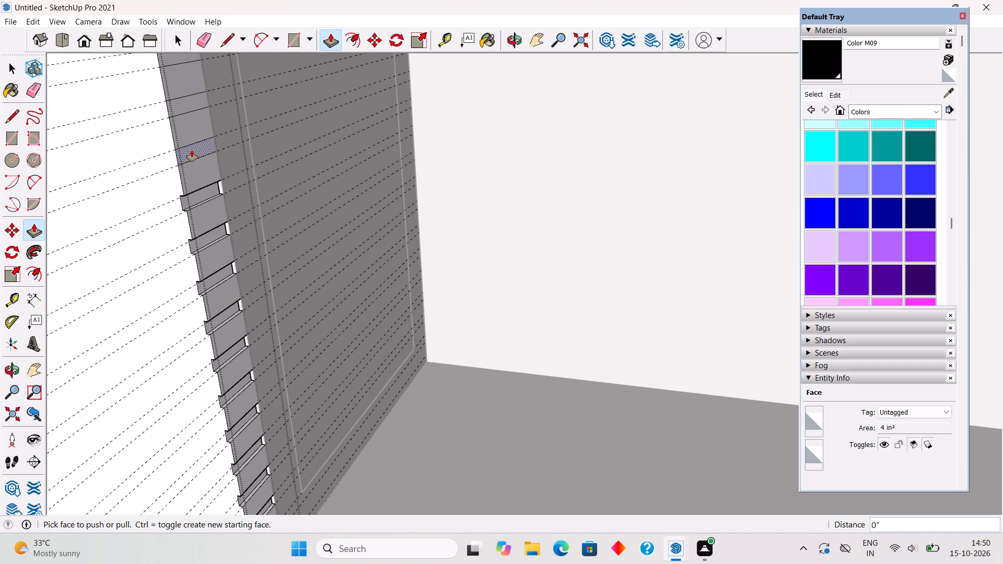
{"action": "double_click", "coordinate": [192, 150]}
{"action": "double_click", "coordinate": [179, 105]}
Push nine groove rectangles inward by 0.3", working down the wall's end face from just below the already recessed upper grooves.
{"action": "scroll", "coordinate": [179, 105], "scroll_direction": "down", "scroll_amount": 4}
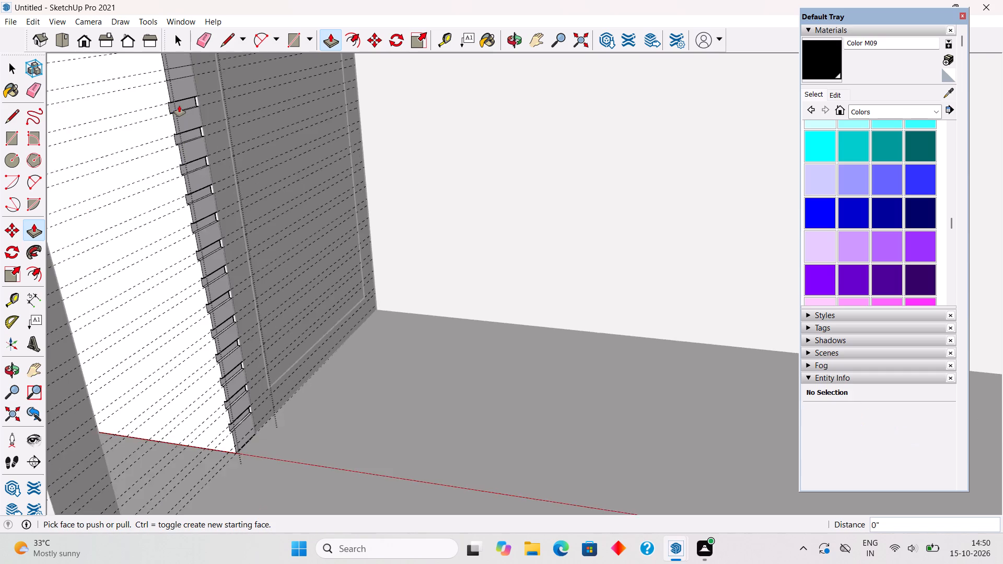
{"action": "scroll", "coordinate": [179, 105], "scroll_direction": "down", "scroll_amount": 20}
{"action": "scroll", "coordinate": [179, 105], "scroll_direction": "down", "scroll_amount": 12}
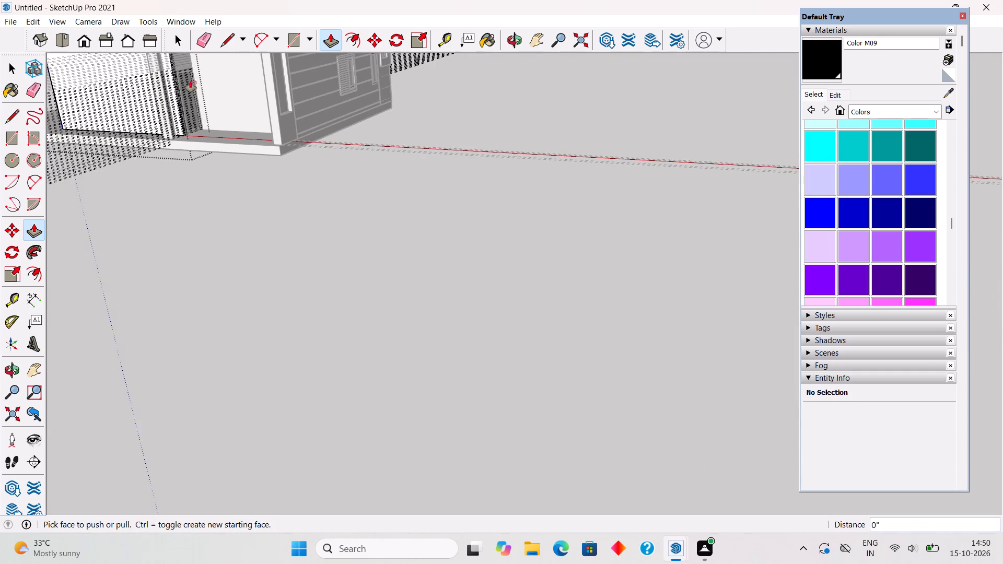
{"action": "scroll", "coordinate": [186, 55], "scroll_direction": "up", "scroll_amount": 20}
{"action": "scroll", "coordinate": [186, 55], "scroll_direction": "up", "scroll_amount": 1}
{"action": "scroll", "coordinate": [174, 106], "scroll_direction": "up", "scroll_amount": 2}
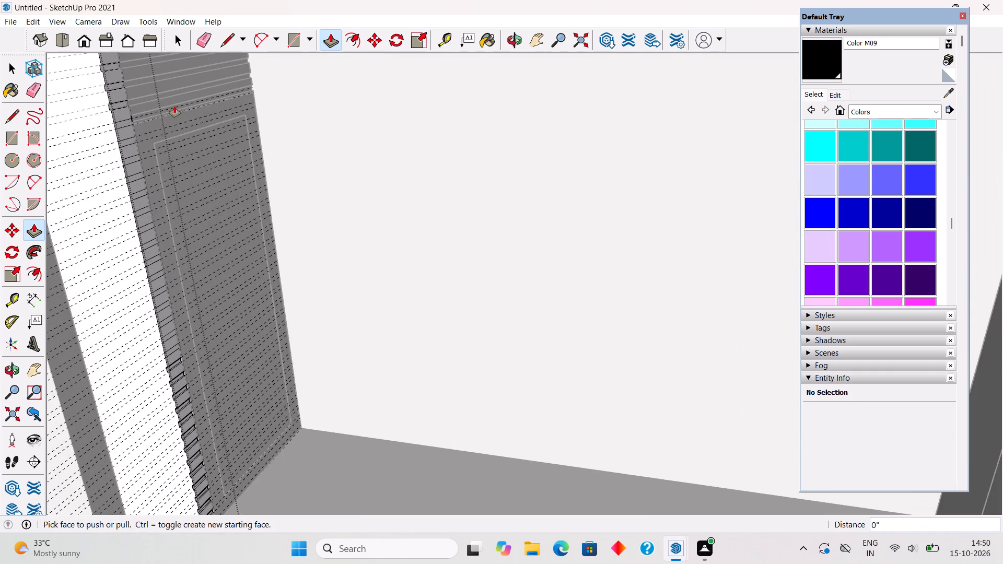
{"action": "left_click", "coordinate": [114, 127]}
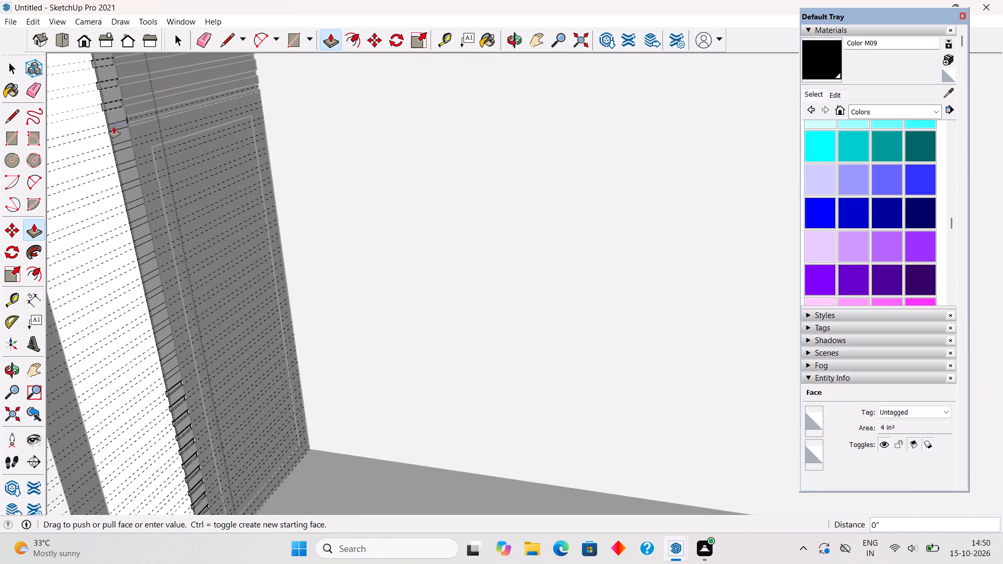
{"action": "left_click", "coordinate": [114, 127]}
{"action": "double_click", "coordinate": [118, 146]}
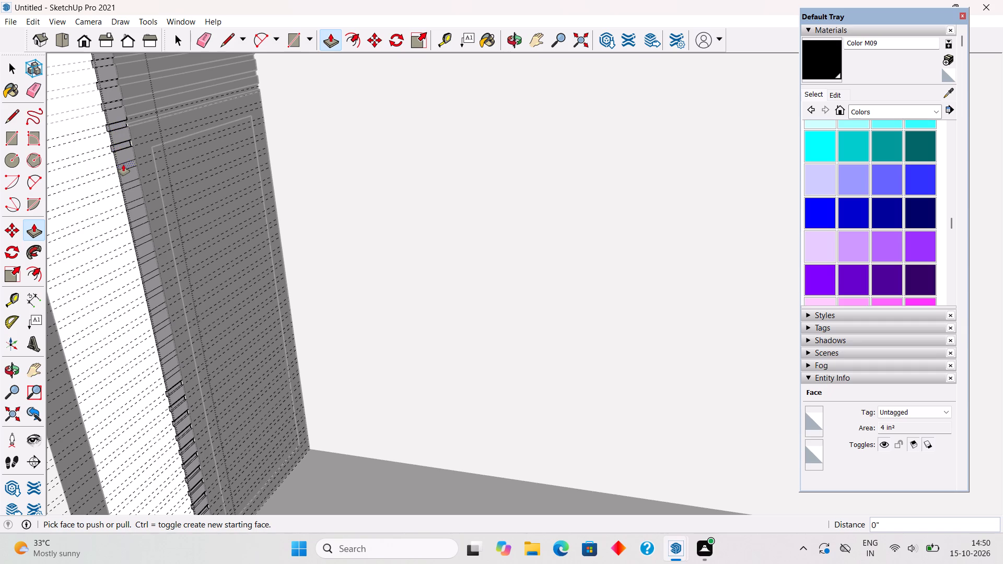
{"action": "double_click", "coordinate": [123, 164]}
{"action": "double_click", "coordinate": [126, 187]}
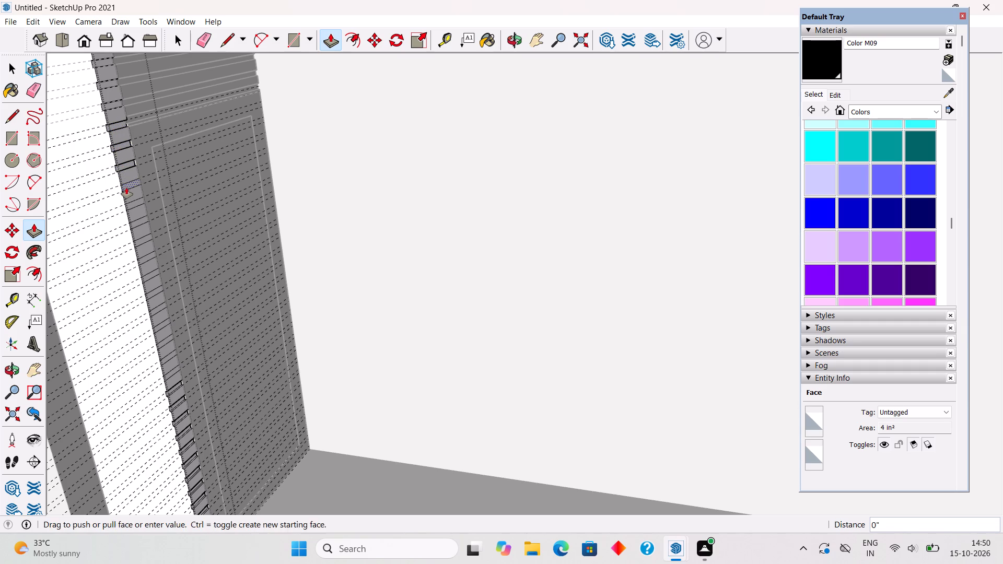
{"action": "double_click", "coordinate": [130, 206]}
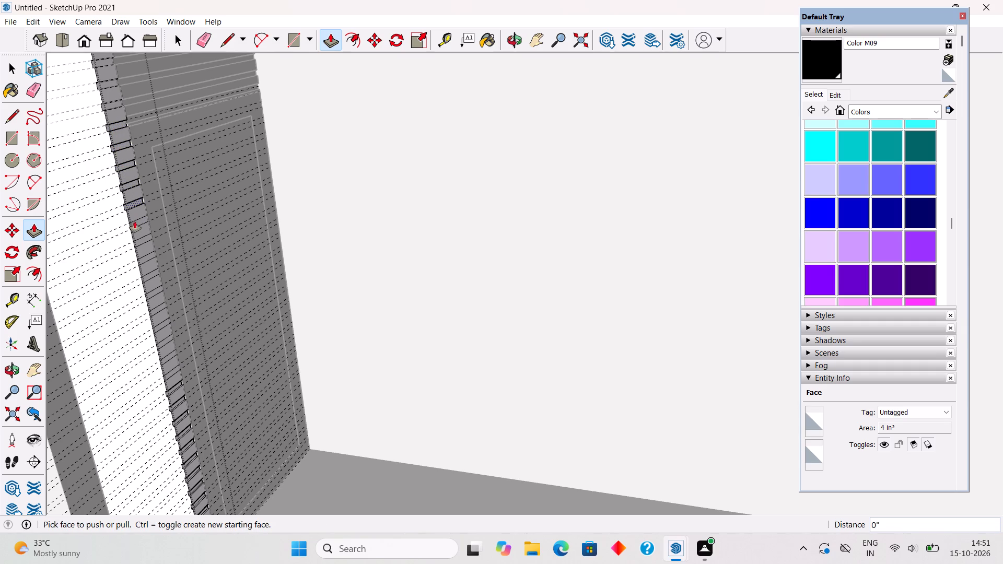
{"action": "double_click", "coordinate": [136, 223]}
{"action": "double_click", "coordinate": [142, 242]}
{"action": "double_click", "coordinate": [147, 257]}
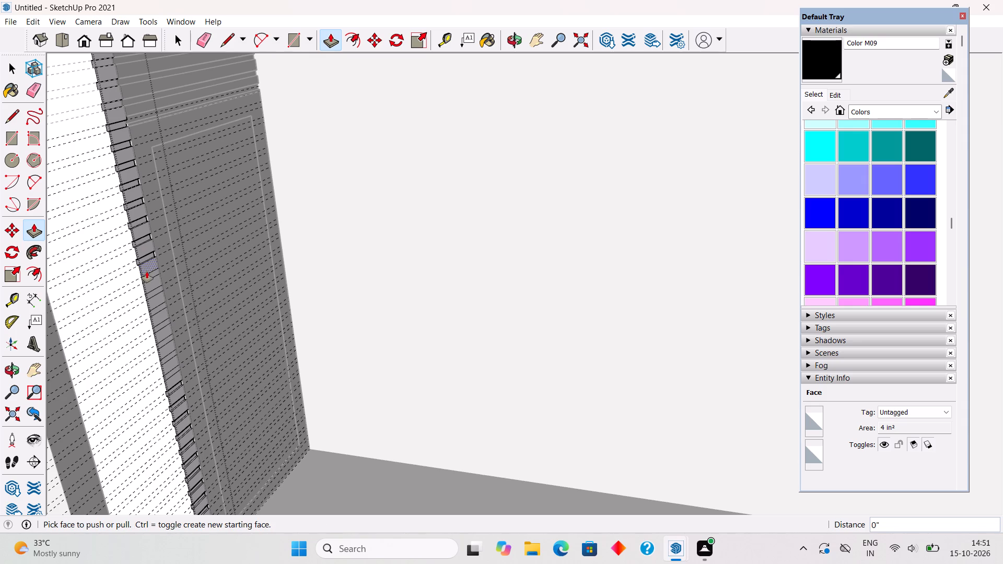
{"action": "double_click", "coordinate": [148, 276]}
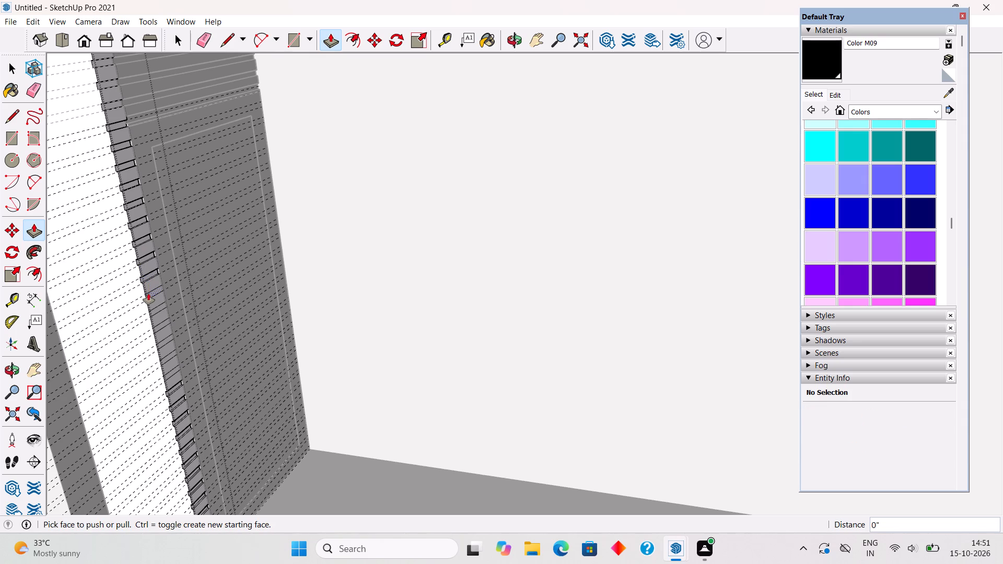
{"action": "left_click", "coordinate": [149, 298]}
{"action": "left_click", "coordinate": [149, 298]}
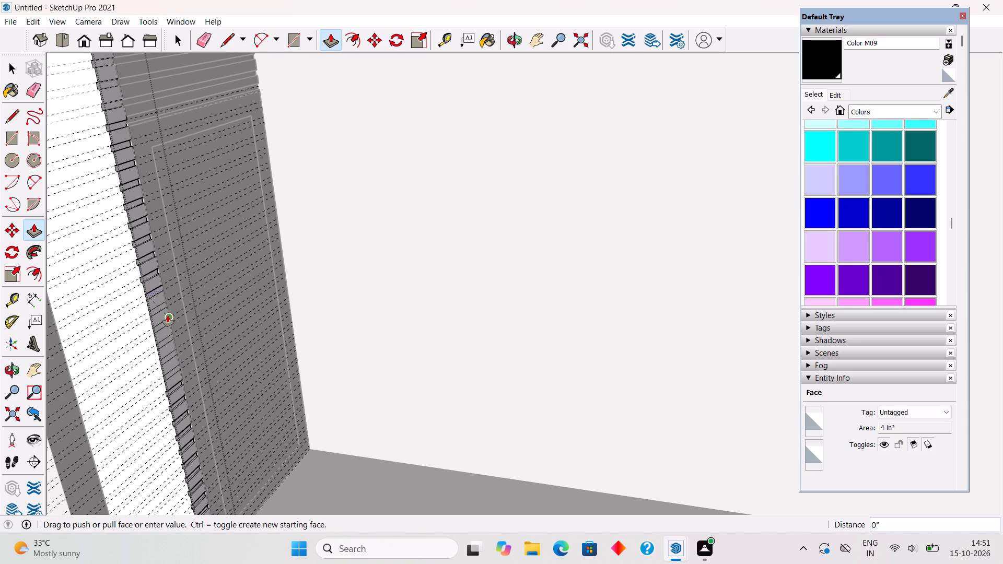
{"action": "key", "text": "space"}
Push the remaining six flat groove rectangles in the middle of the wall's end face inward by 0.3".
{"action": "scroll", "coordinate": [155, 291], "scroll_direction": "up", "scroll_amount": 4}
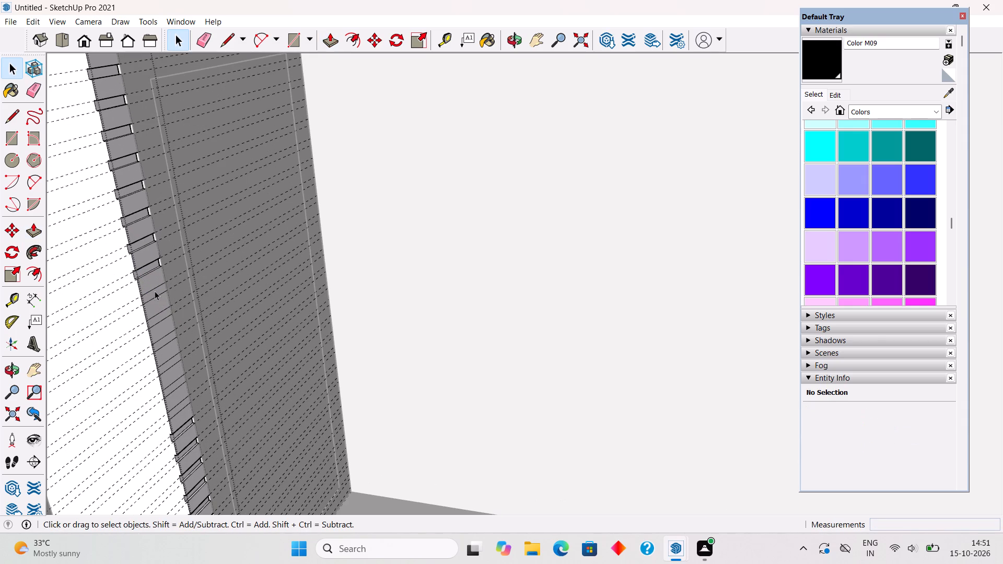
{"action": "left_click", "coordinate": [155, 291]}
{"action": "scroll", "coordinate": [155, 291], "scroll_direction": "up", "scroll_amount": 5}
{"action": "left_click", "coordinate": [156, 292]}
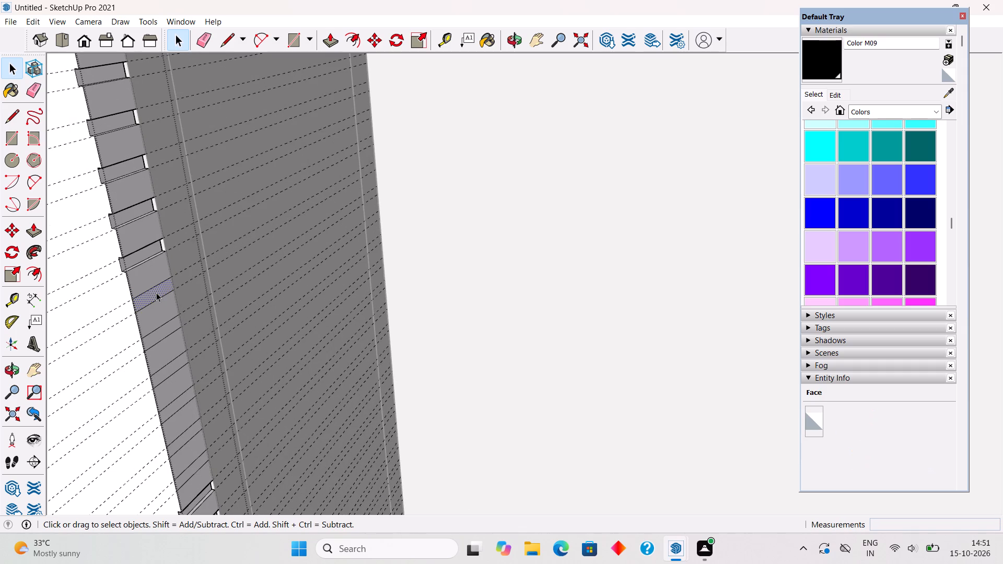
{"action": "key", "text": "p"}
{"action": "left_click", "coordinate": [156, 292]}
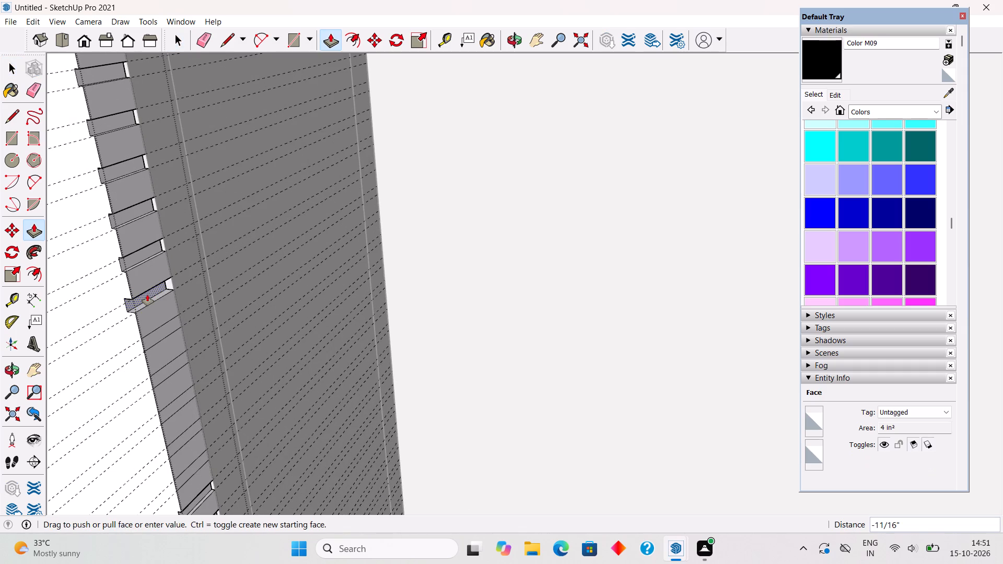
{"action": "type", "text": ".3\""}
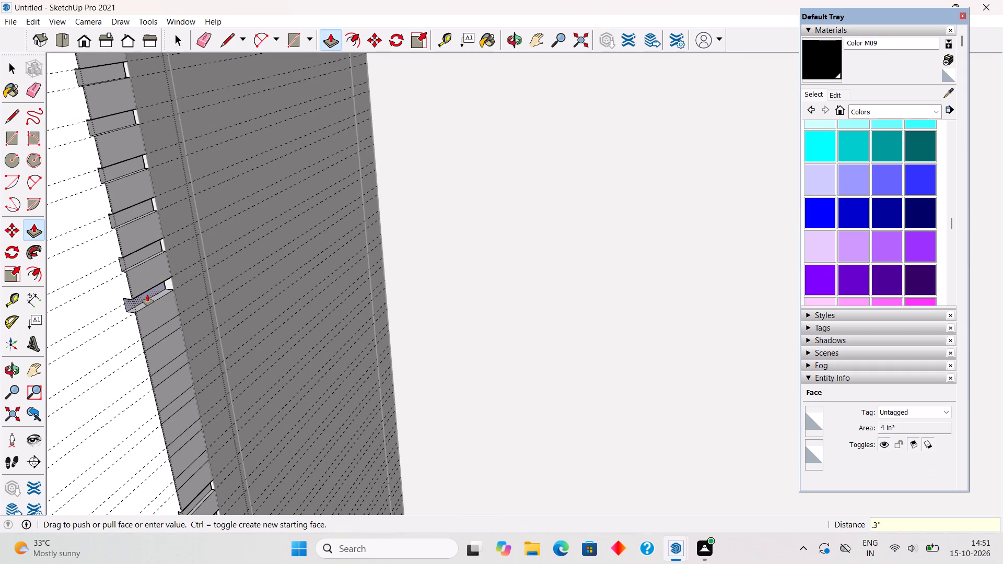
{"action": "key", "text": "Return"}
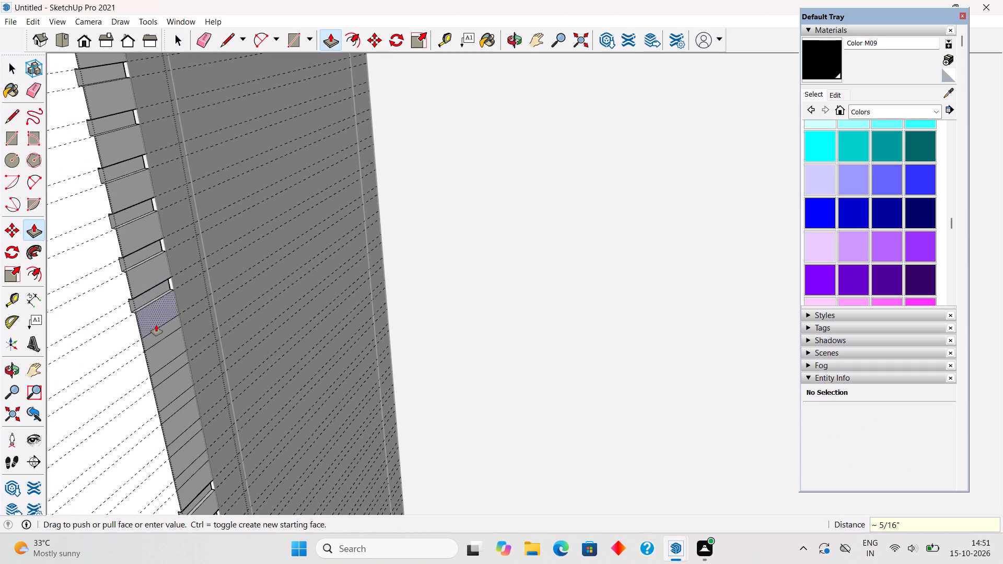
{"action": "double_click", "coordinate": [156, 331]}
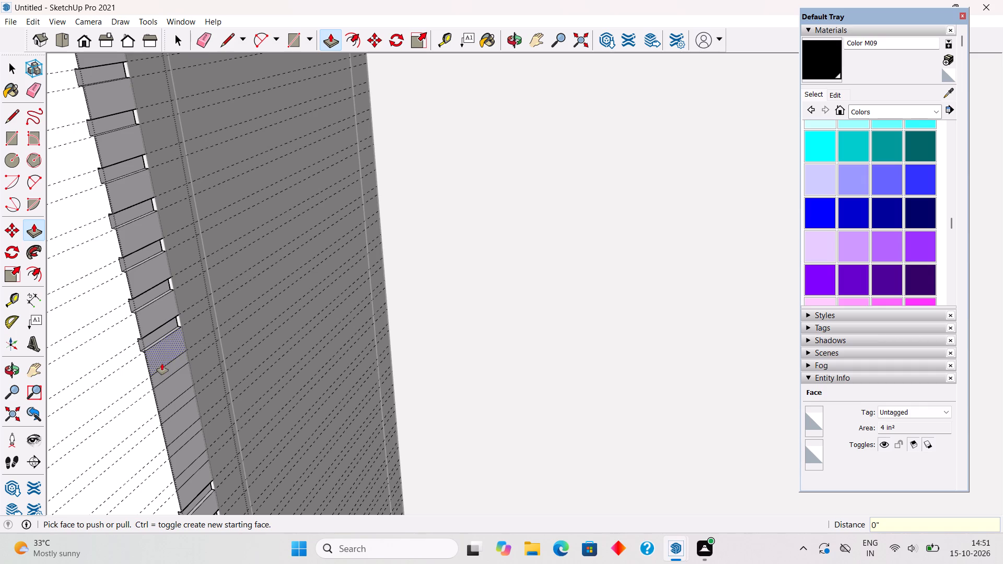
{"action": "double_click", "coordinate": [164, 377]}
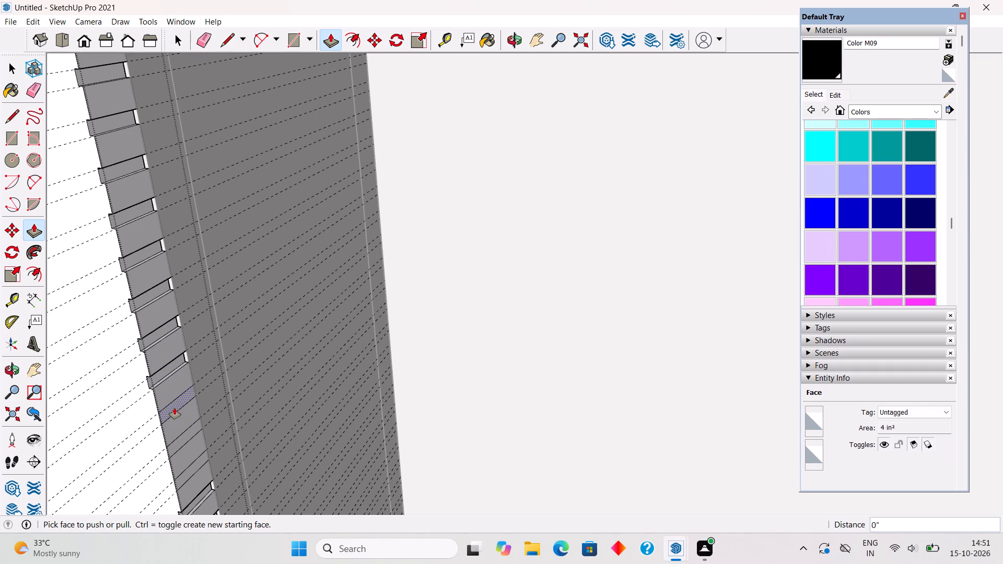
{"action": "double_click", "coordinate": [174, 408]}
{"action": "double_click", "coordinate": [188, 436]}
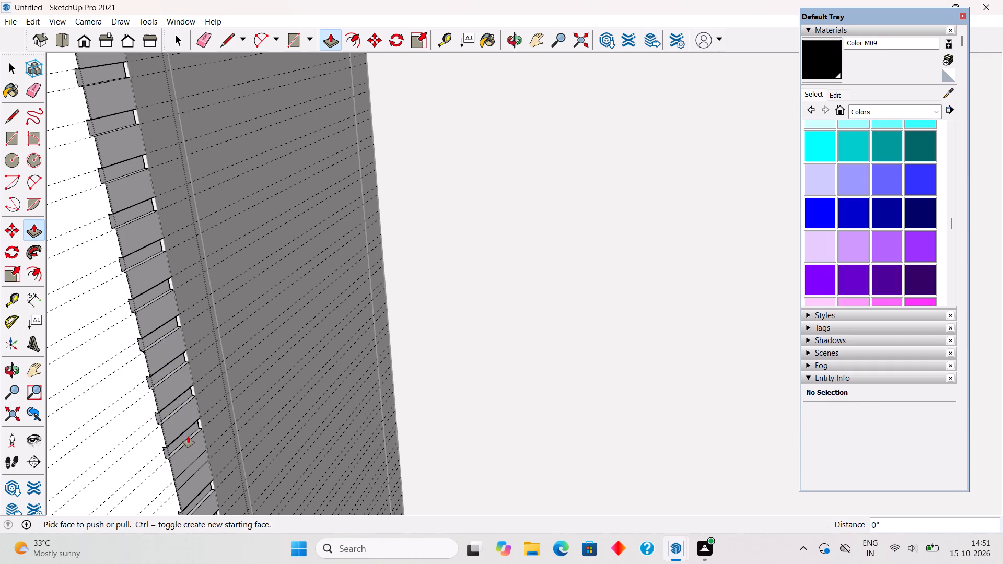
{"action": "double_click", "coordinate": [196, 469]}
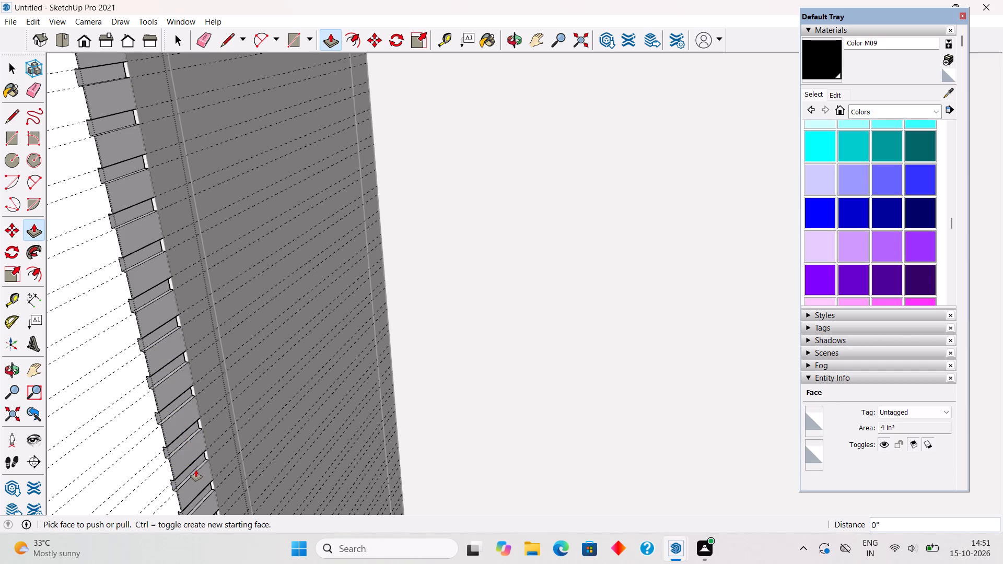
{"action": "key", "text": "space"}
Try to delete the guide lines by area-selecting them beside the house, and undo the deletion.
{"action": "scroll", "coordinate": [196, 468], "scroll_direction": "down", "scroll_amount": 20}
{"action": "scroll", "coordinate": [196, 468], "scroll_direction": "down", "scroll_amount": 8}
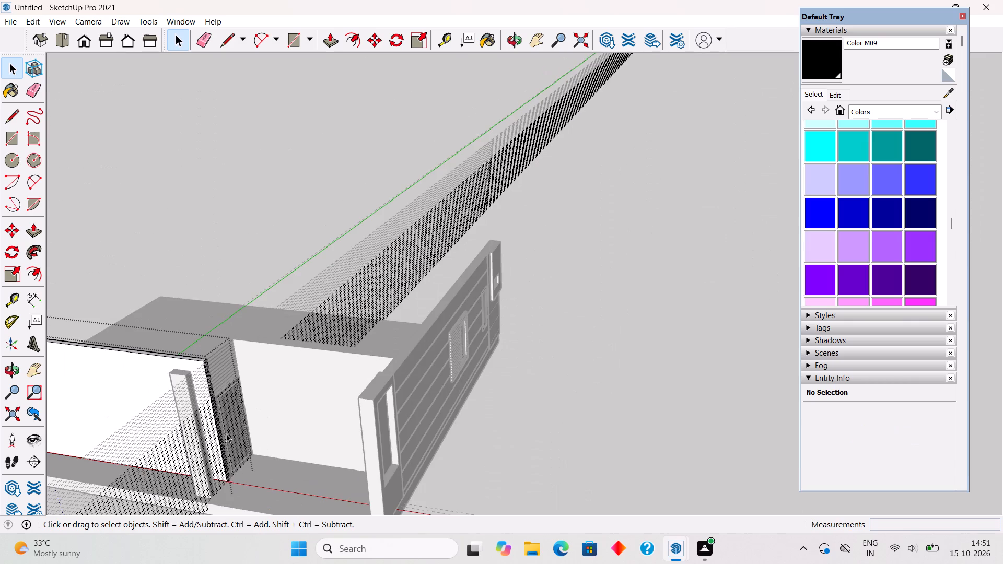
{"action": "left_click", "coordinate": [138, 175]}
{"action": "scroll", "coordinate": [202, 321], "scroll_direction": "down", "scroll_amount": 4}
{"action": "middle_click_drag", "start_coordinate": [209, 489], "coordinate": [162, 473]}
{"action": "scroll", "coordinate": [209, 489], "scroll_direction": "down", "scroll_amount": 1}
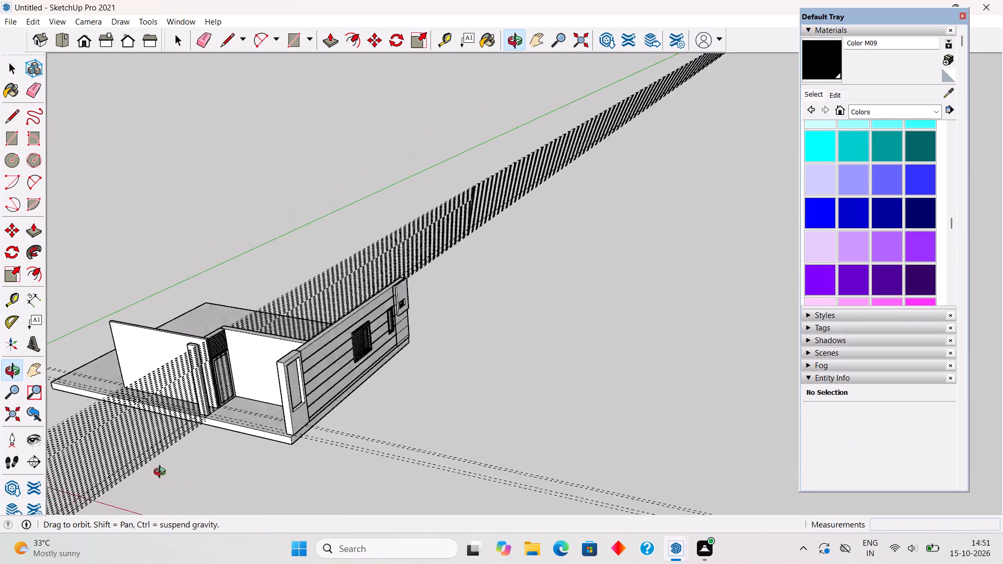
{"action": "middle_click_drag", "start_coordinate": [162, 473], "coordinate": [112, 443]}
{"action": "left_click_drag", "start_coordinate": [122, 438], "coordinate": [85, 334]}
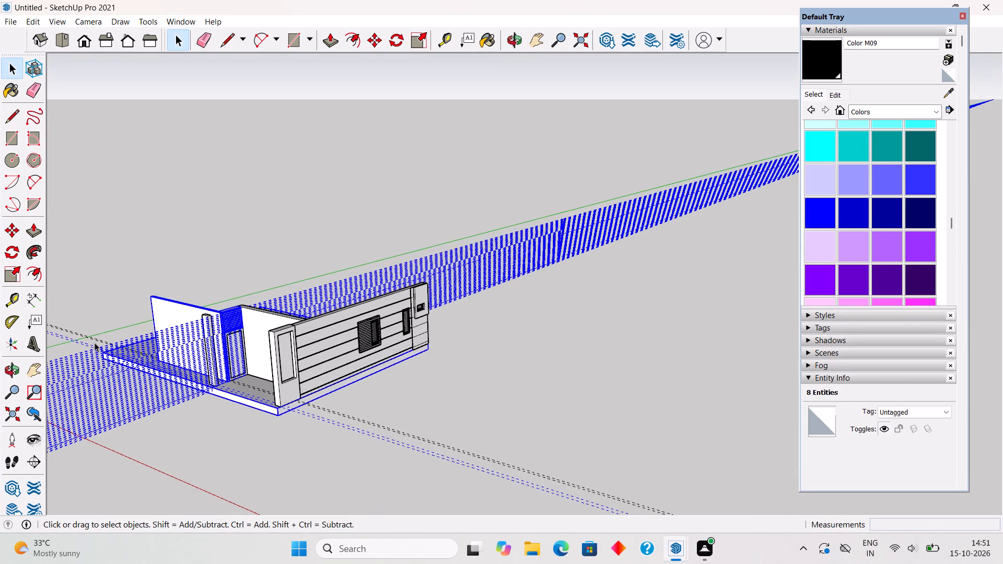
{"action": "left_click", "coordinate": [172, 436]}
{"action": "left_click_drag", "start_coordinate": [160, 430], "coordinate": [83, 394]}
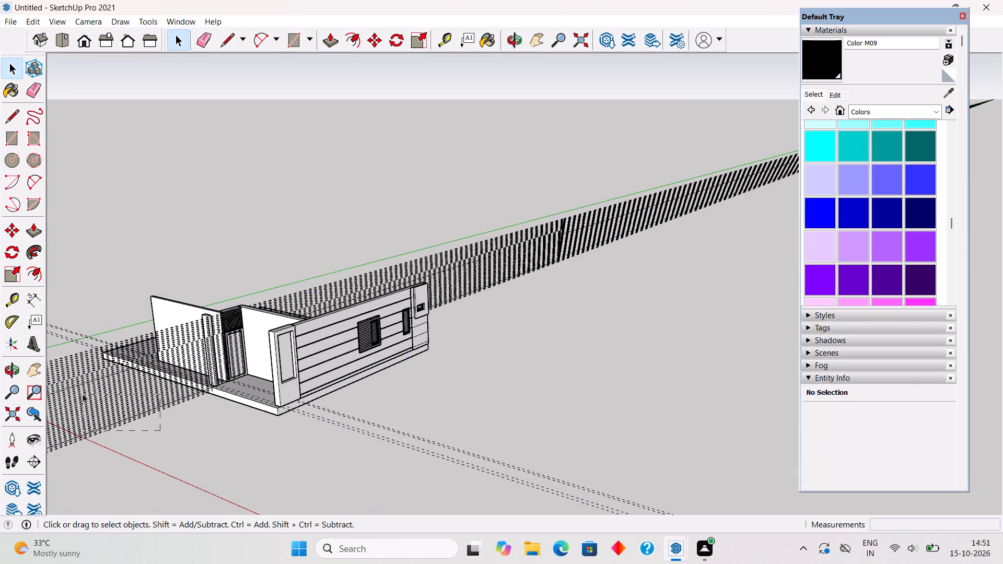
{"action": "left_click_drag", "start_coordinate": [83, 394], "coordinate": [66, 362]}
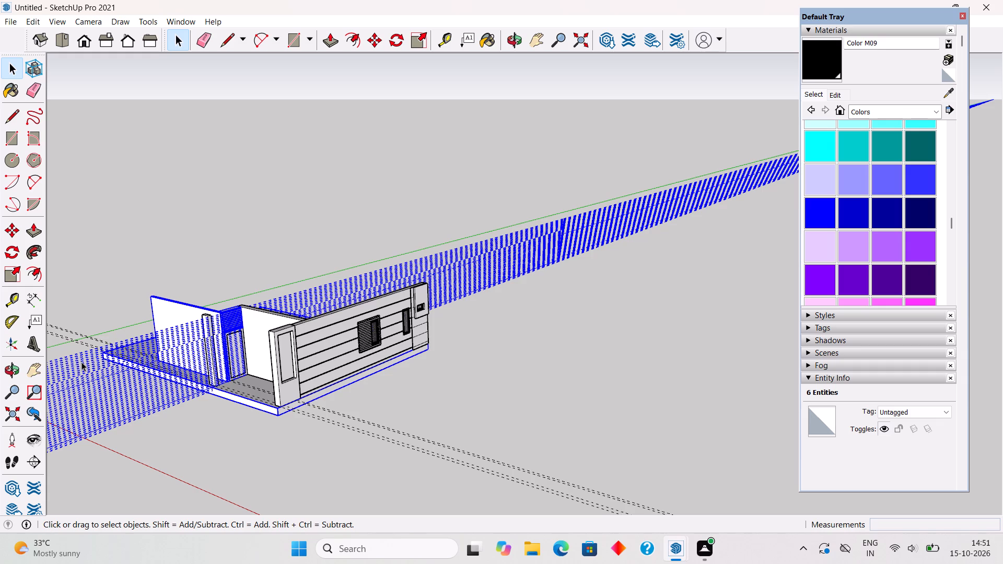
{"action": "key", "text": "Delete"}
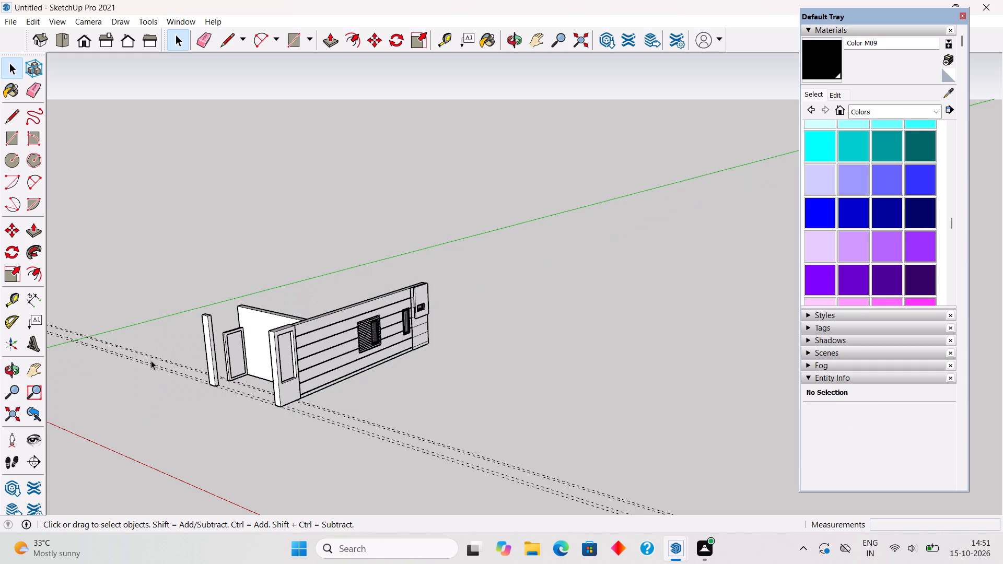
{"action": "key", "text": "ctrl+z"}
Delete all guides in the model at once.
{"action": "key", "text": "space"}
{"action": "left_click", "coordinate": [215, 435]}
{"action": "scroll", "coordinate": [215, 435], "scroll_direction": "down", "scroll_amount": 7}
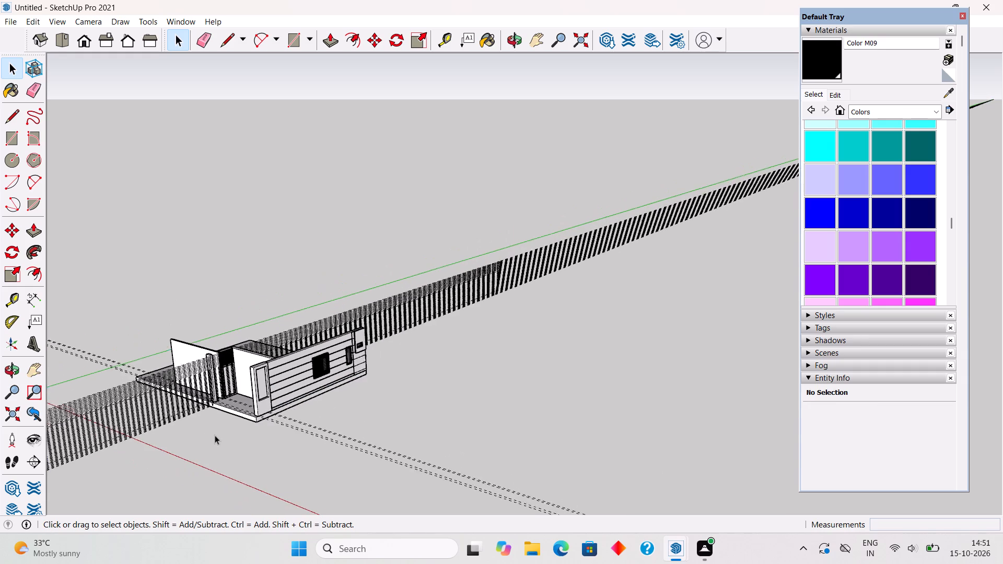
{"action": "left_click", "coordinate": [33, 26]}
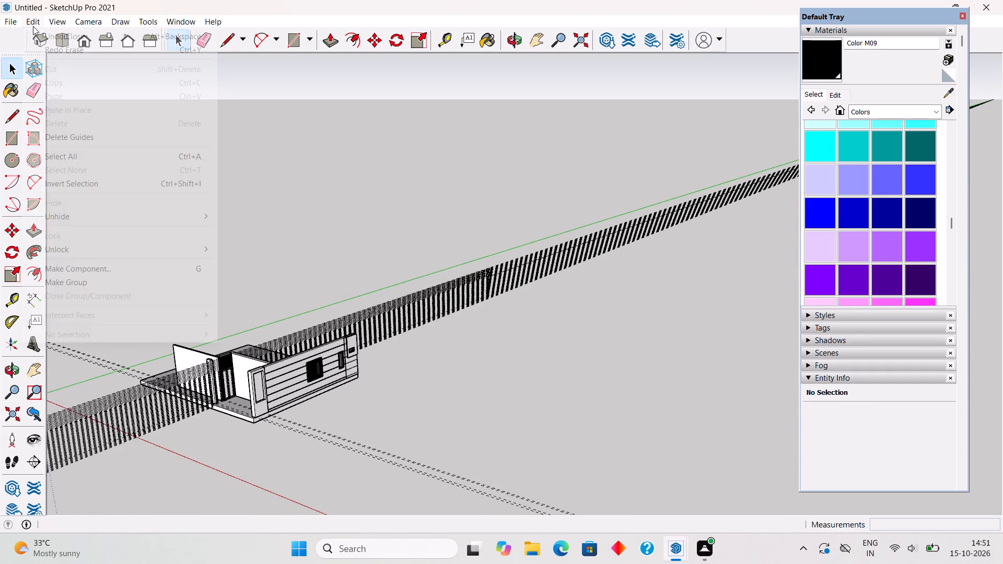
{"action": "left_click", "coordinate": [78, 143]}
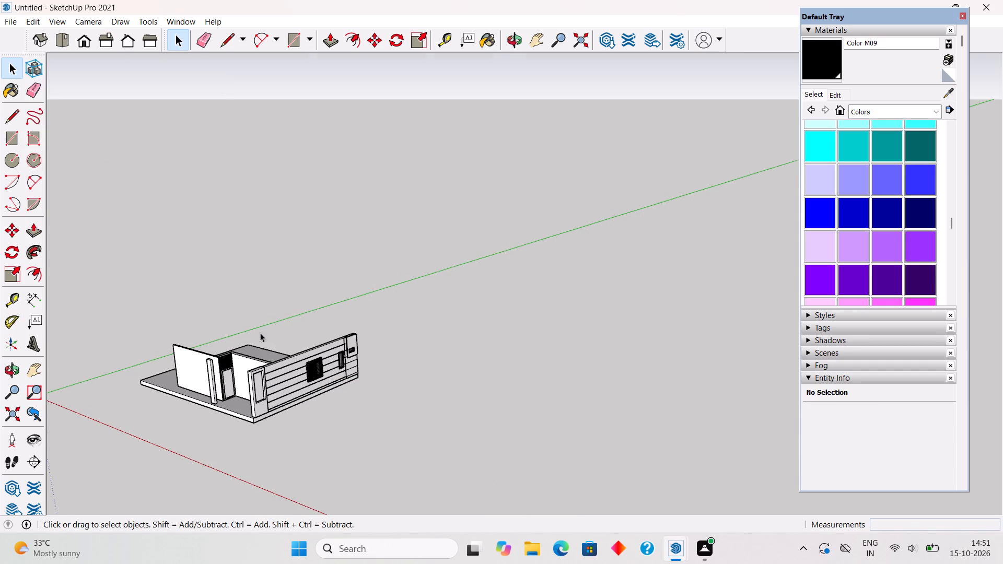
Examine the grooved wall beside the door and the surrounding house walls from several angles.
{"action": "middle_click_drag", "start_coordinate": [260, 346], "coordinate": [381, 400]}
{"action": "scroll", "coordinate": [269, 442], "scroll_direction": "up", "scroll_amount": 15}
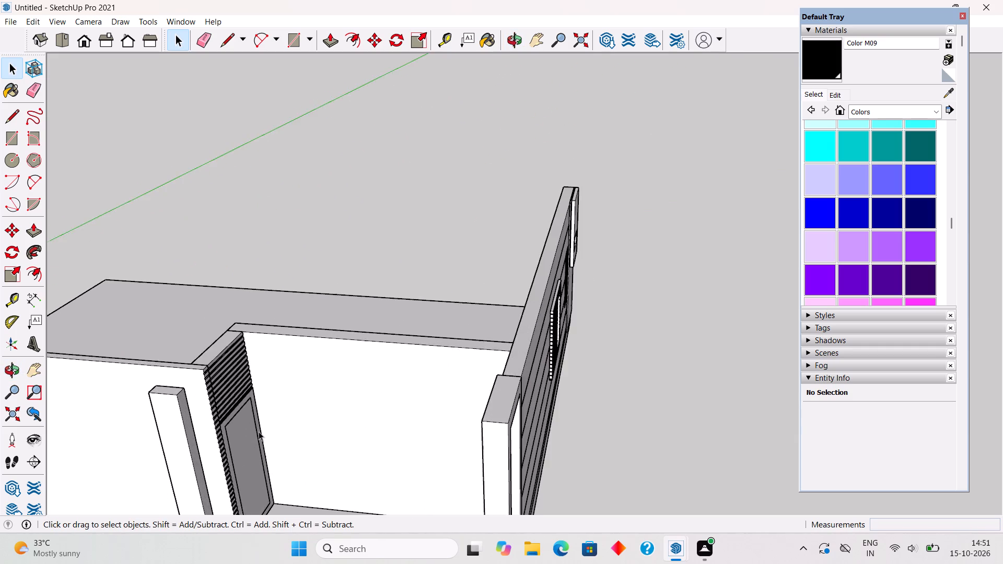
{"action": "scroll", "coordinate": [259, 431], "scroll_direction": "up", "scroll_amount": 2}
{"action": "middle_click_drag", "start_coordinate": [214, 405], "coordinate": [276, 302]}
{"action": "scroll", "coordinate": [276, 302], "scroll_direction": "down", "scroll_amount": 4}
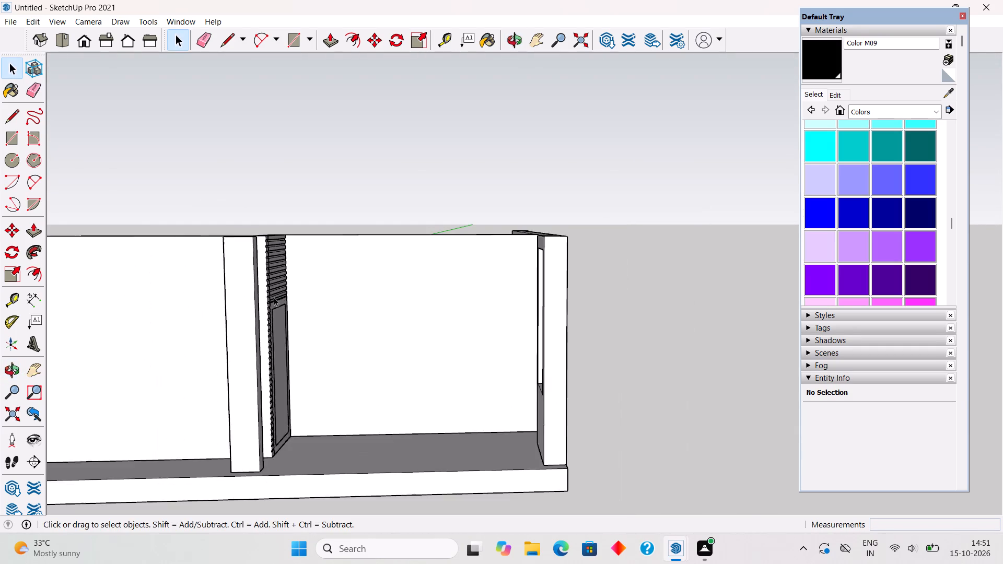
{"action": "scroll", "coordinate": [274, 297], "scroll_direction": "down", "scroll_amount": 5}
{"action": "scroll", "coordinate": [189, 359], "scroll_direction": "up", "scroll_amount": 4}
{"action": "middle_click_drag", "start_coordinate": [254, 358], "coordinate": [401, 428]}
{"action": "scroll", "coordinate": [401, 428], "scroll_direction": "down", "scroll_amount": 4}
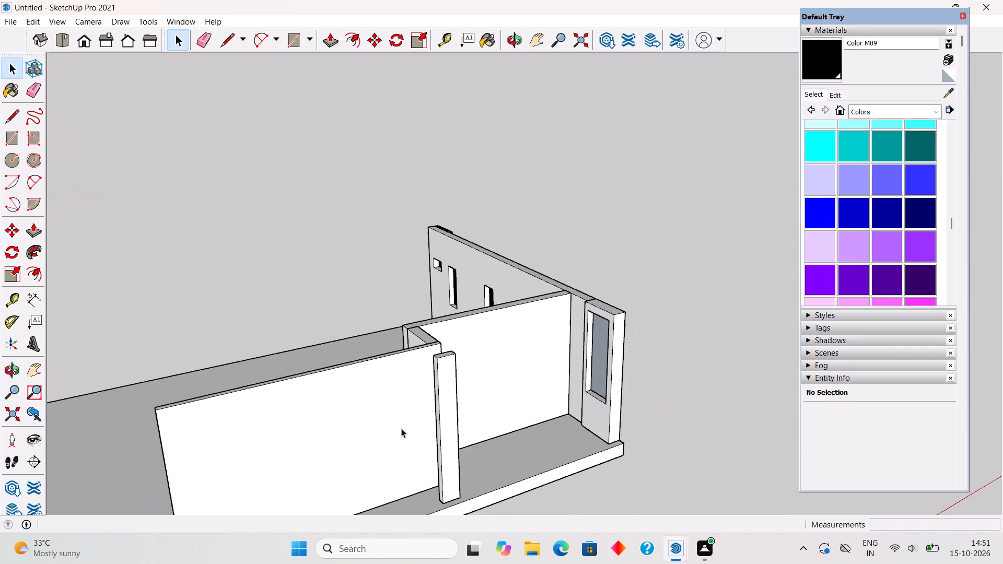
{"action": "middle_click_drag", "start_coordinate": [415, 416], "coordinate": [380, 396]}
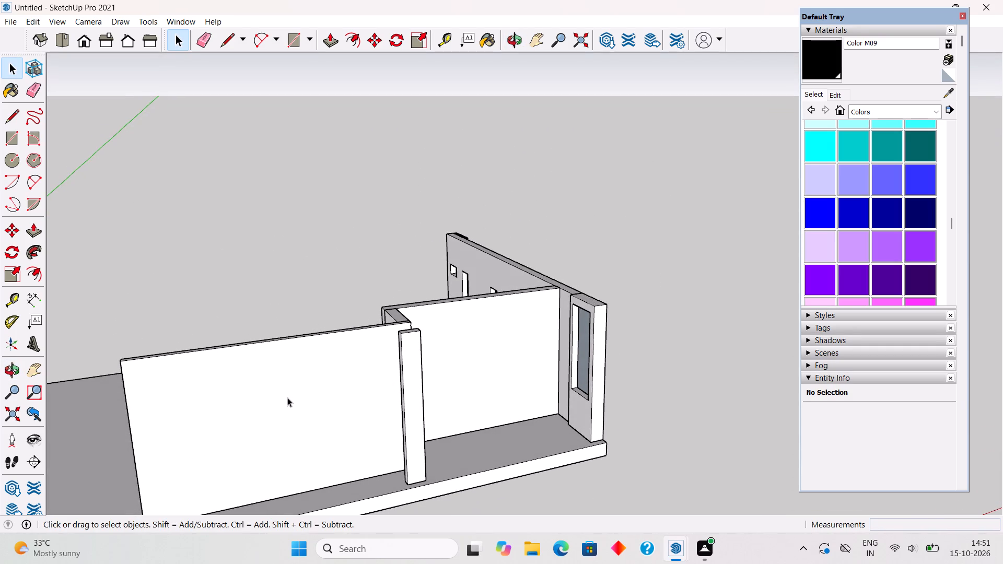
Hide the narrow upright pillar group standing in front of the long house wall.
{"action": "middle_click_drag", "start_coordinate": [275, 401], "coordinate": [241, 395]}
{"action": "scroll", "coordinate": [154, 510], "scroll_direction": "up", "scroll_amount": 2}
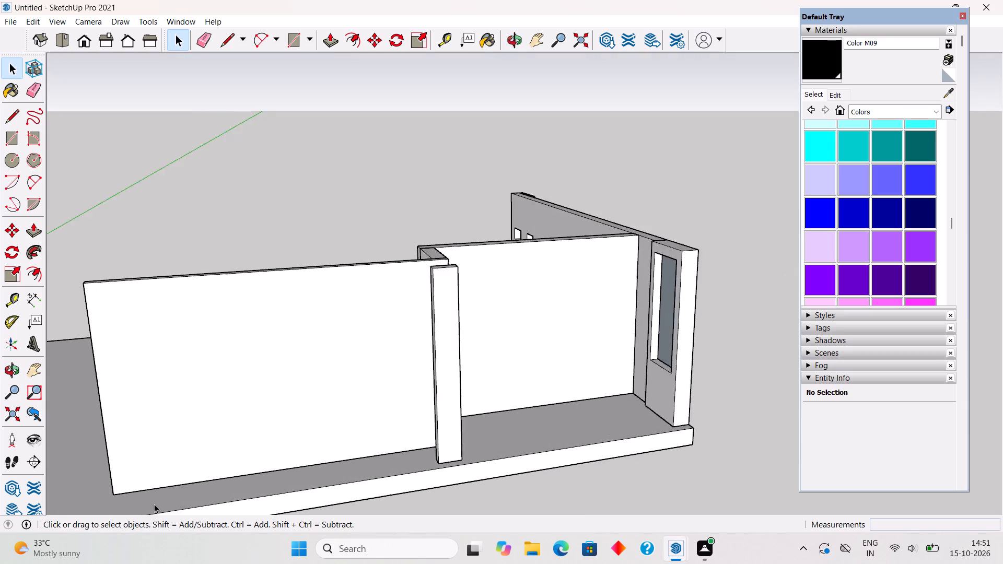
{"action": "scroll", "coordinate": [154, 504], "scroll_direction": "up", "scroll_amount": 5}
{"action": "middle_click_drag", "start_coordinate": [161, 468], "coordinate": [144, 445]}
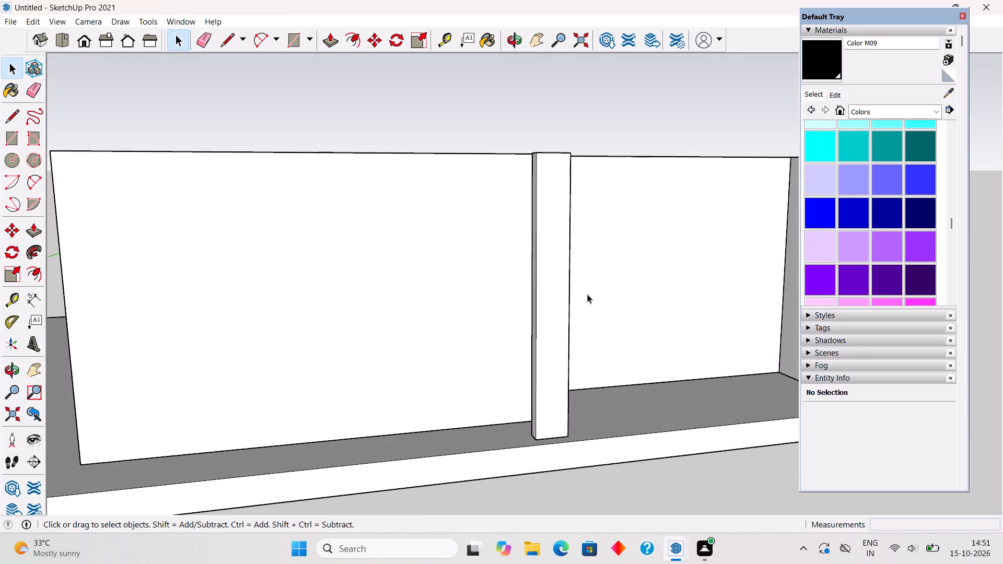
{"action": "left_click", "coordinate": [549, 319]}
{"action": "right_click", "coordinate": [549, 319]}
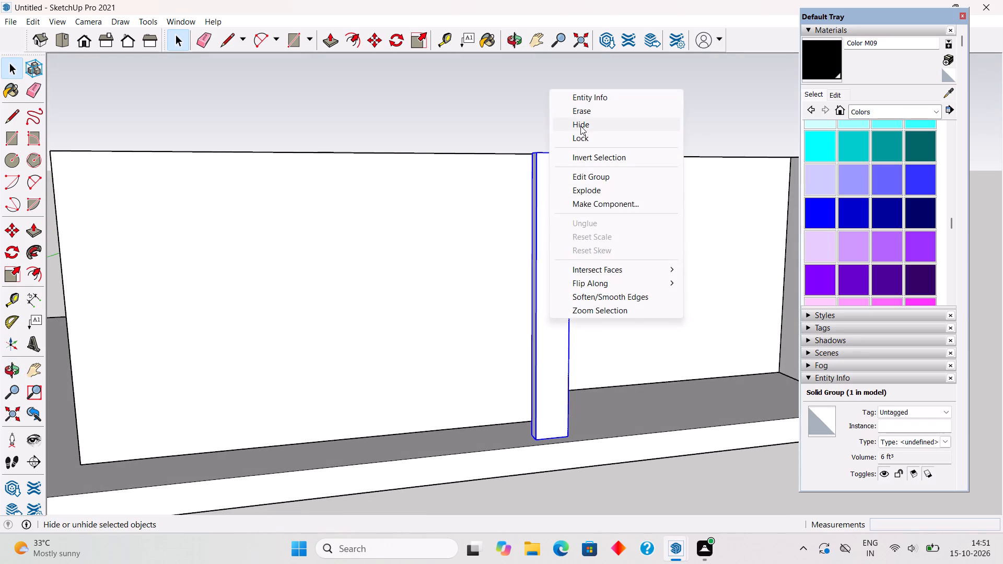
{"action": "left_click", "coordinate": [580, 126]}
Place horizontal guides on the long wall's face, one 2" below its top edge and one at the first groove's lower edge.
{"action": "middle_click_drag", "start_coordinate": [323, 147], "coordinate": [224, 147]}
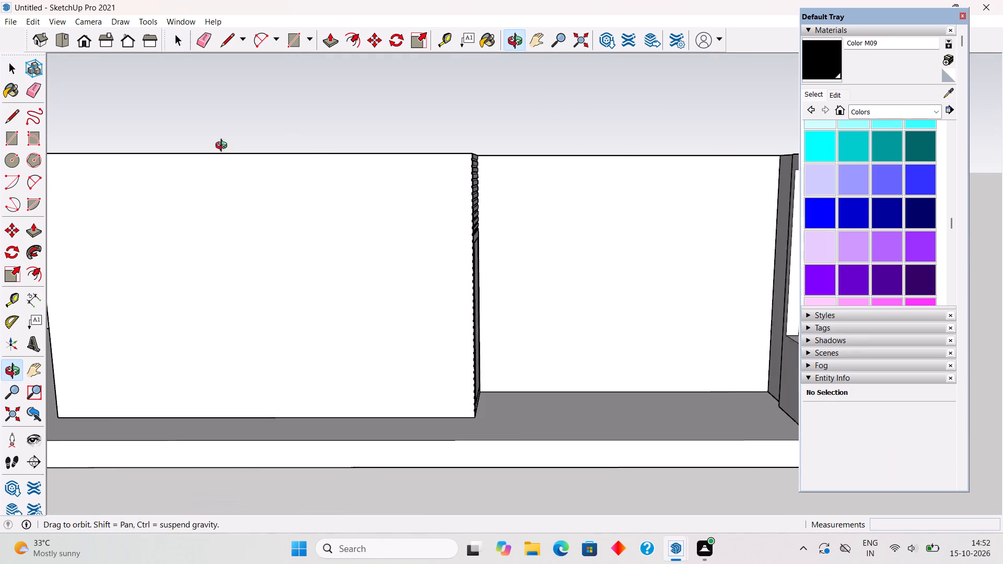
{"action": "middle_click_drag", "start_coordinate": [224, 147], "coordinate": [223, 146]}
{"action": "scroll", "coordinate": [230, 136], "scroll_direction": "up", "scroll_amount": 5}
{"action": "scroll", "coordinate": [336, 162], "scroll_direction": "down", "scroll_amount": 9}
{"action": "scroll", "coordinate": [377, 159], "scroll_direction": "up", "scroll_amount": 8}
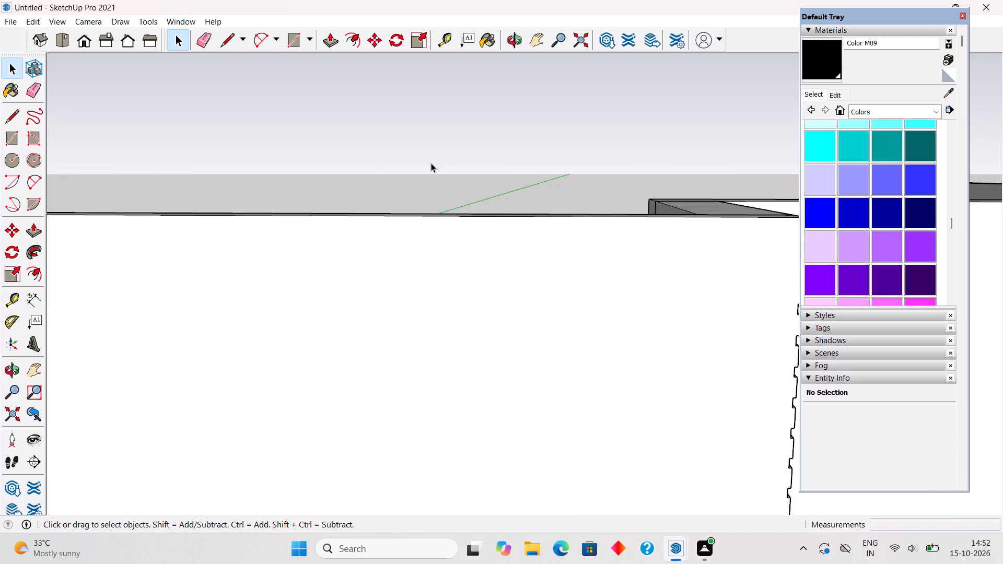
{"action": "scroll", "coordinate": [431, 163], "scroll_direction": "up", "scroll_amount": 2}
{"action": "scroll", "coordinate": [519, 193], "scroll_direction": "down", "scroll_amount": 4}
{"action": "scroll", "coordinate": [683, 237], "scroll_direction": "up", "scroll_amount": 3}
{"action": "scroll", "coordinate": [637, 231], "scroll_direction": "down", "scroll_amount": 2}
{"action": "scroll", "coordinate": [624, 229], "scroll_direction": "up", "scroll_amount": 4}
{"action": "scroll", "coordinate": [623, 228], "scroll_direction": "down", "scroll_amount": 1}
{"action": "scroll", "coordinate": [613, 220], "scroll_direction": "up", "scroll_amount": 6}
{"action": "key", "text": "t"}
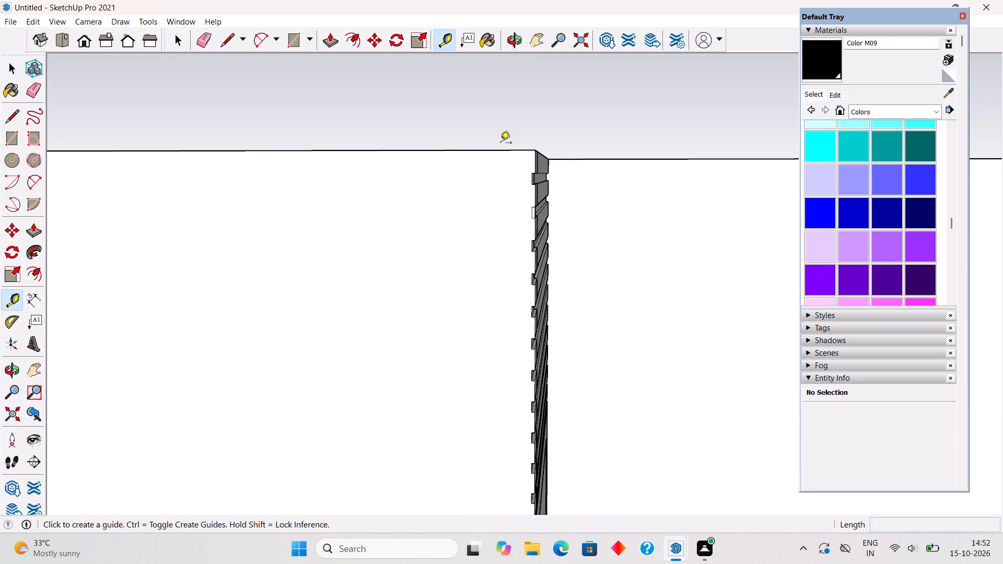
{"action": "left_click", "coordinate": [504, 152]}
{"action": "left_click", "coordinate": [529, 173]}
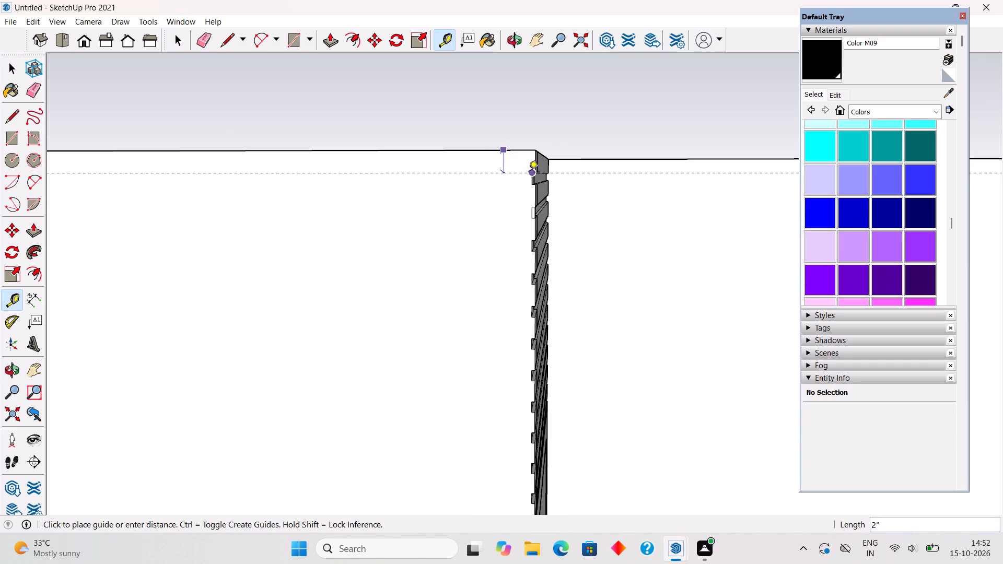
{"action": "left_click", "coordinate": [524, 177]}
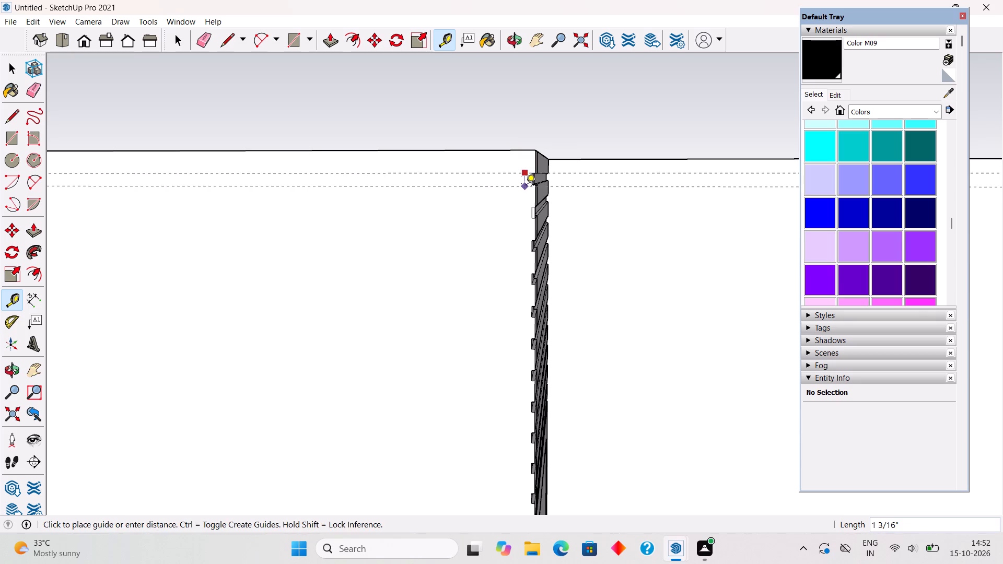
{"action": "left_click", "coordinate": [534, 187]}
{"action": "key", "text": "space"}
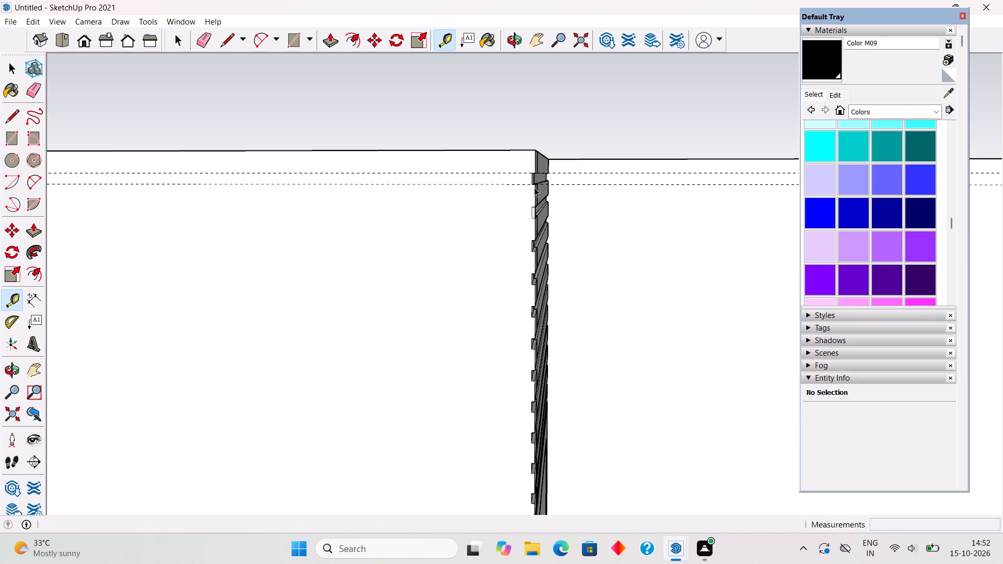
Copy the two guides 3" downward and repeat the copy 30 times down the wall's face.
{"action": "left_click", "coordinate": [498, 169]}
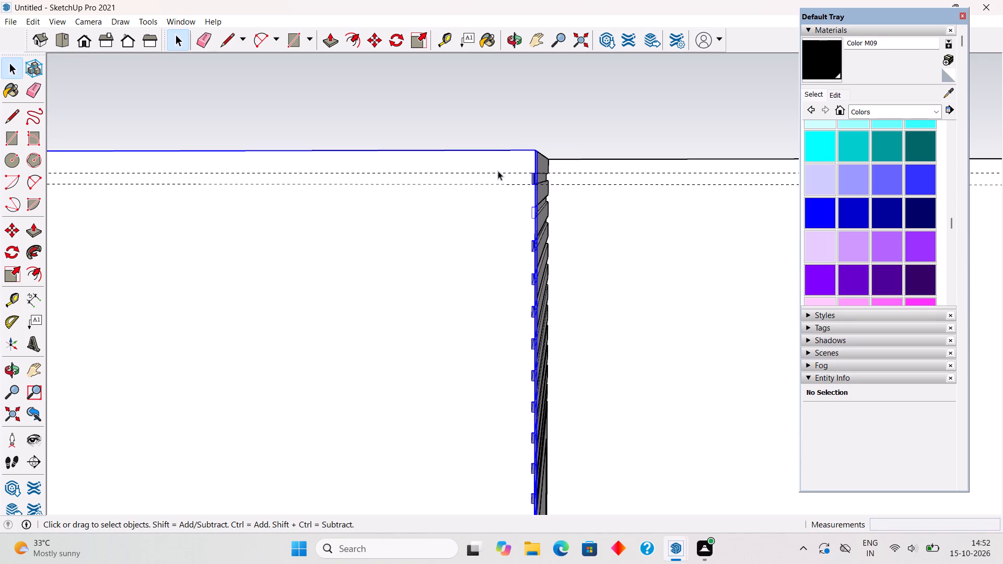
{"action": "left_click", "coordinate": [499, 128]}
{"action": "scroll", "coordinate": [499, 177], "scroll_direction": "up", "scroll_amount": 4}
{"action": "left_click", "coordinate": [500, 172]}
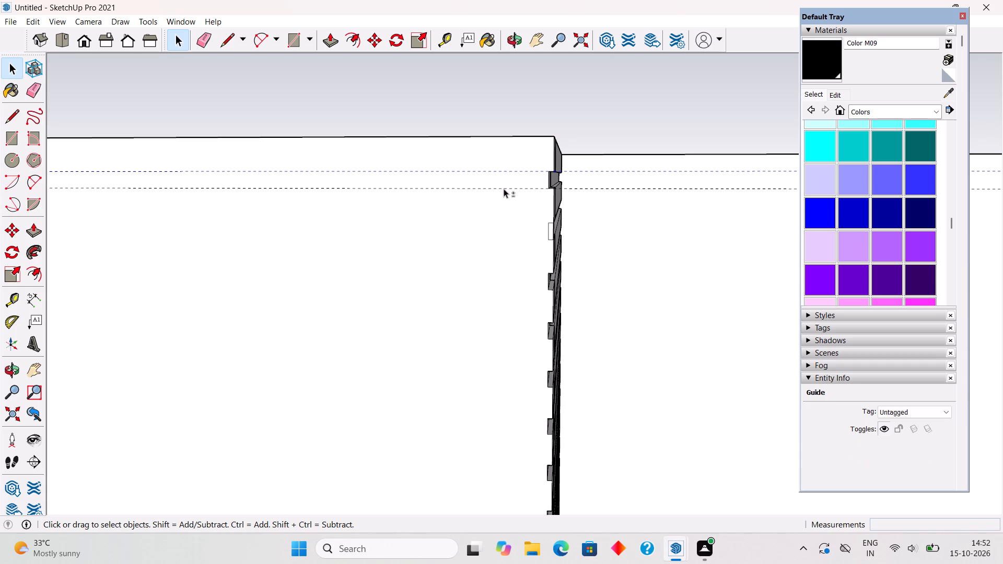
{"action": "left_click", "coordinate": [504, 189], "text": "shift"}
{"action": "key", "text": "m"}
{"action": "left_click", "coordinate": [504, 189]}
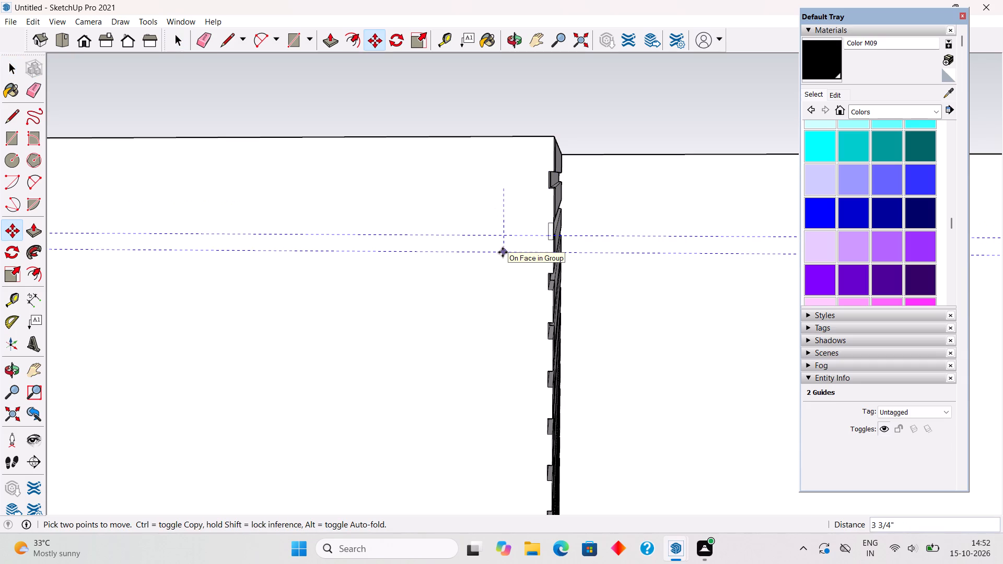
{"action": "key", "text": "Return"}
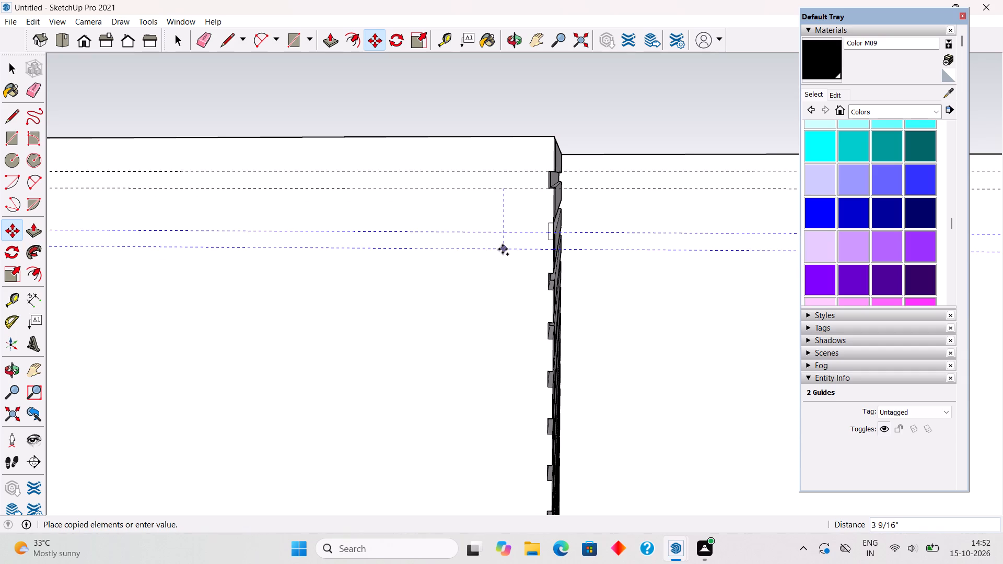
{"action": "type", "text": "3\""}
{"action": "key", "text": "Return"}
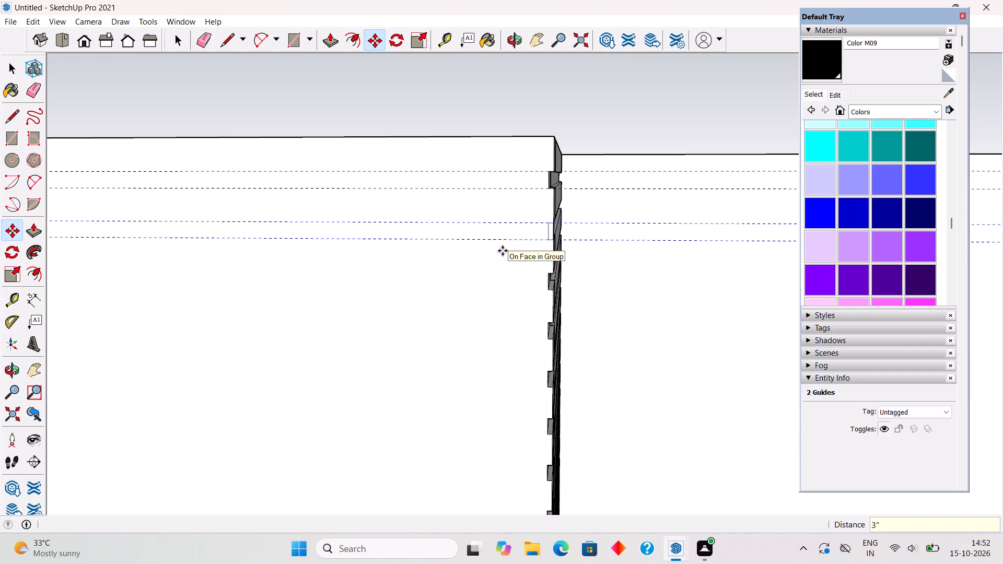
{"action": "type", "text": "x30"}
{"action": "key", "text": "Return"}
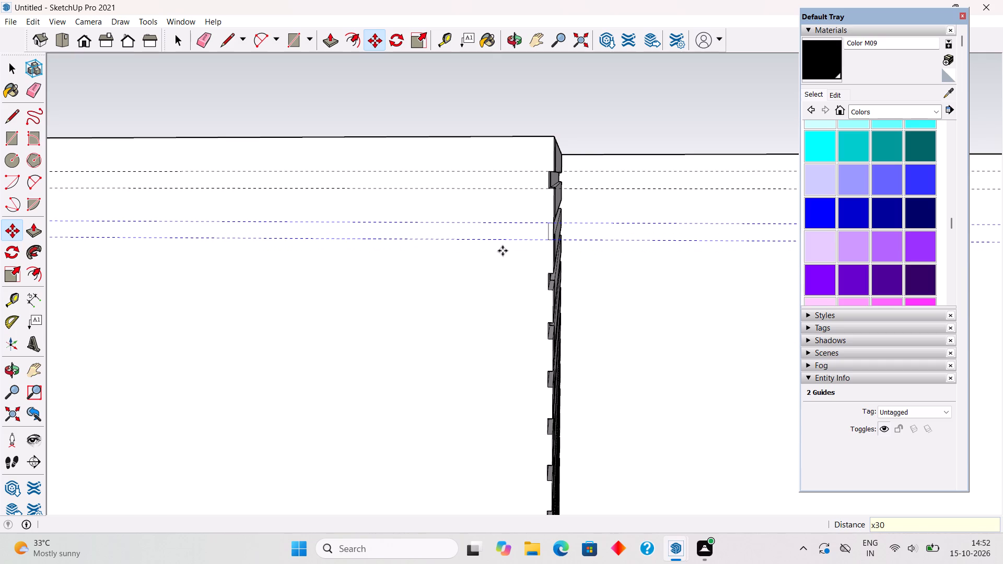
Copy the lowest pair of guides 3" downward and repeat it 10 times to reach the wall's base.
{"action": "scroll", "coordinate": [552, 230], "scroll_direction": "down", "scroll_amount": 17}
{"action": "scroll", "coordinate": [561, 289], "scroll_direction": "down", "scroll_amount": 4}
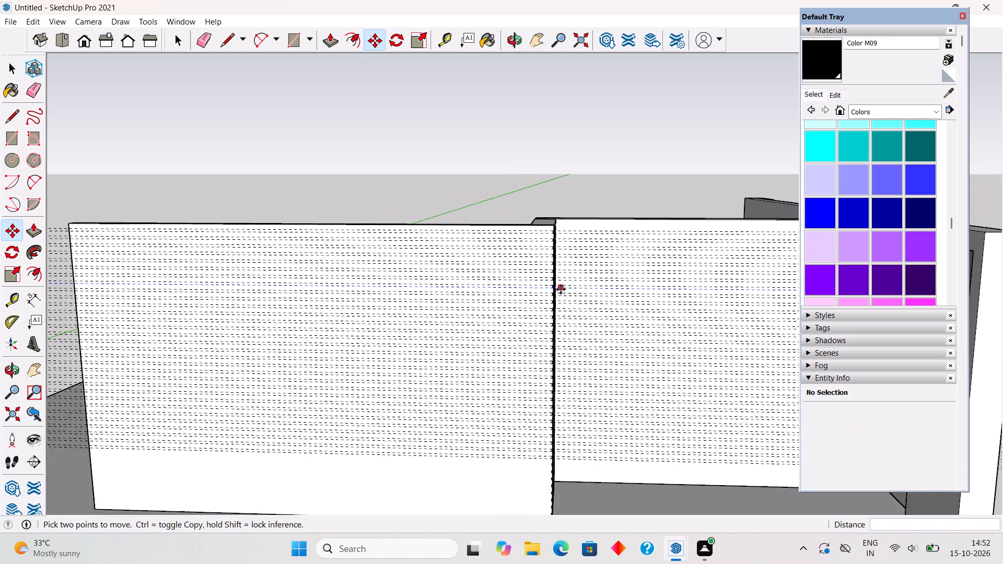
{"action": "scroll", "coordinate": [561, 289], "scroll_direction": "down", "scroll_amount": 1}
{"action": "scroll", "coordinate": [525, 432], "scroll_direction": "up", "scroll_amount": 11}
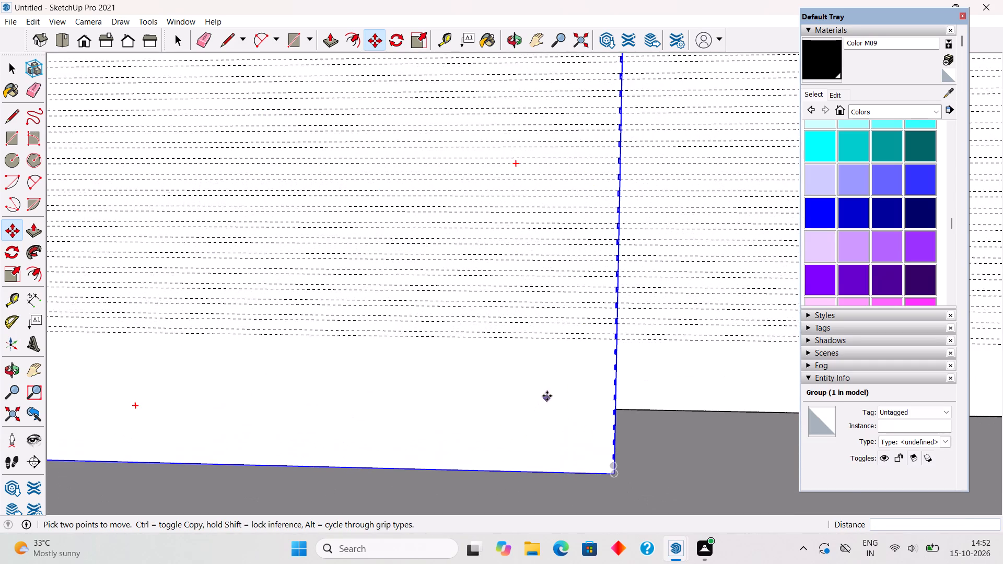
{"action": "scroll", "coordinate": [547, 395], "scroll_direction": "up", "scroll_amount": 1}
{"action": "key", "text": "space"}
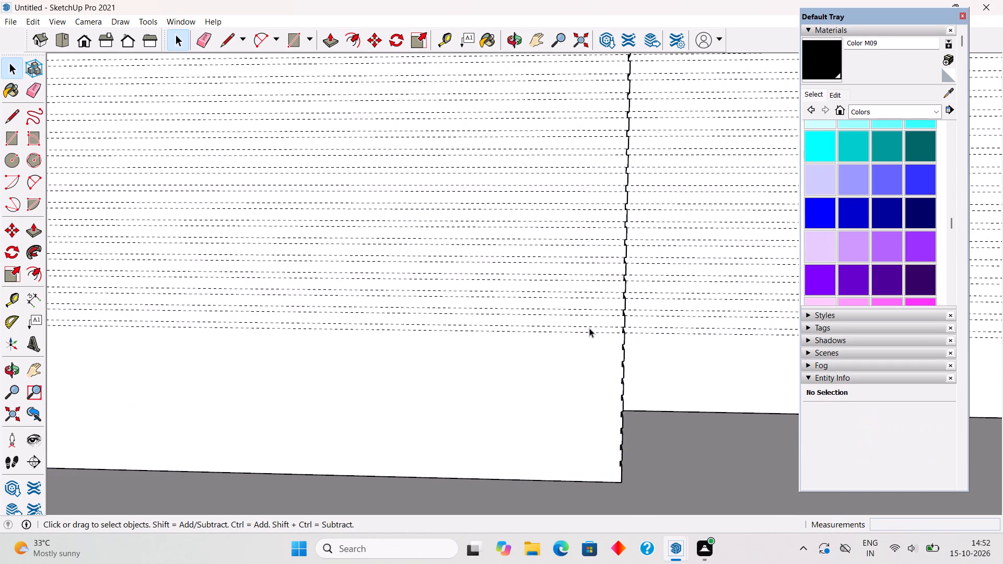
{"action": "left_click", "coordinate": [589, 327]}
{"action": "left_click", "coordinate": [591, 333], "text": "shift"}
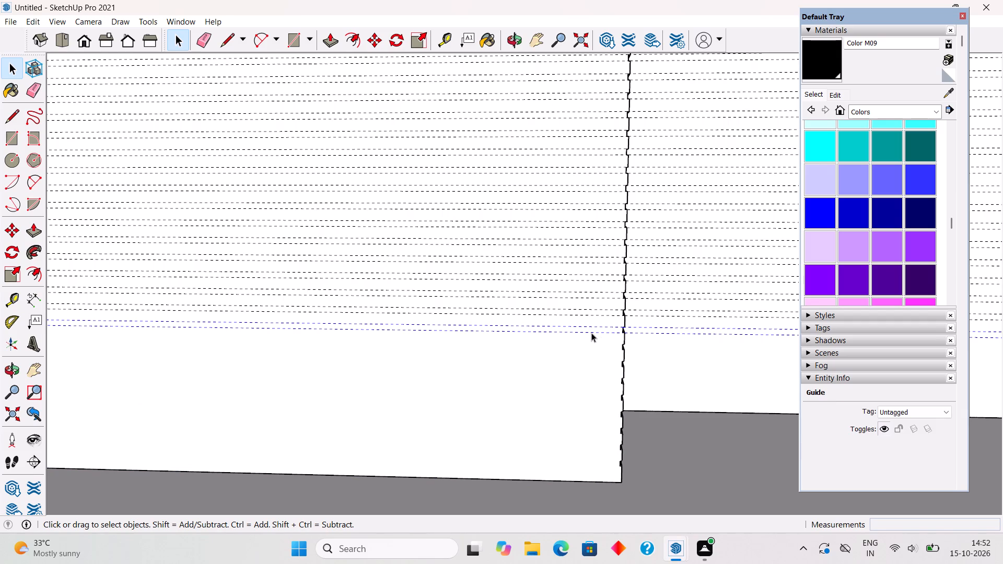
{"action": "key", "text": "m"}
{"action": "left_click", "coordinate": [591, 333]}
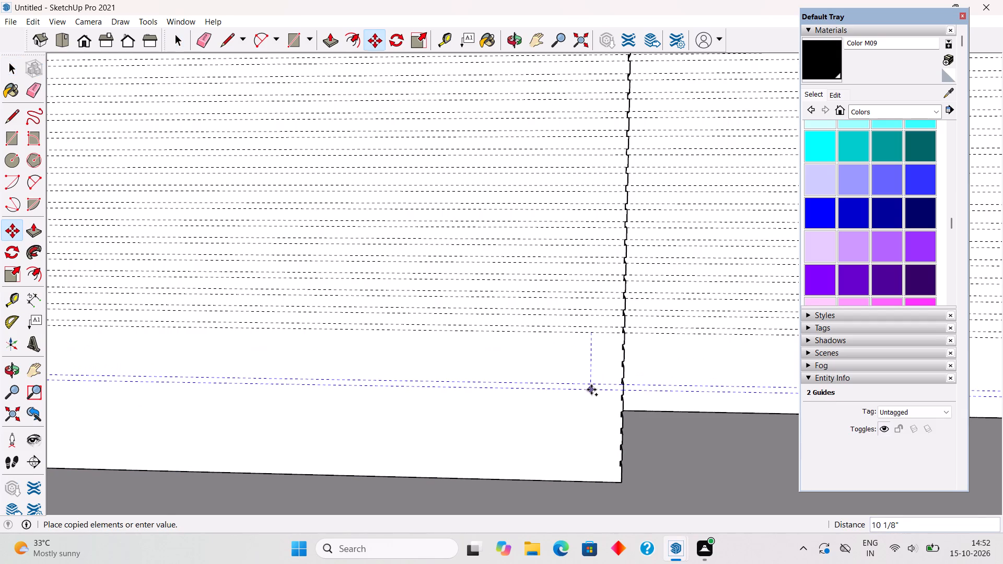
{"action": "type", "text": "3\""}
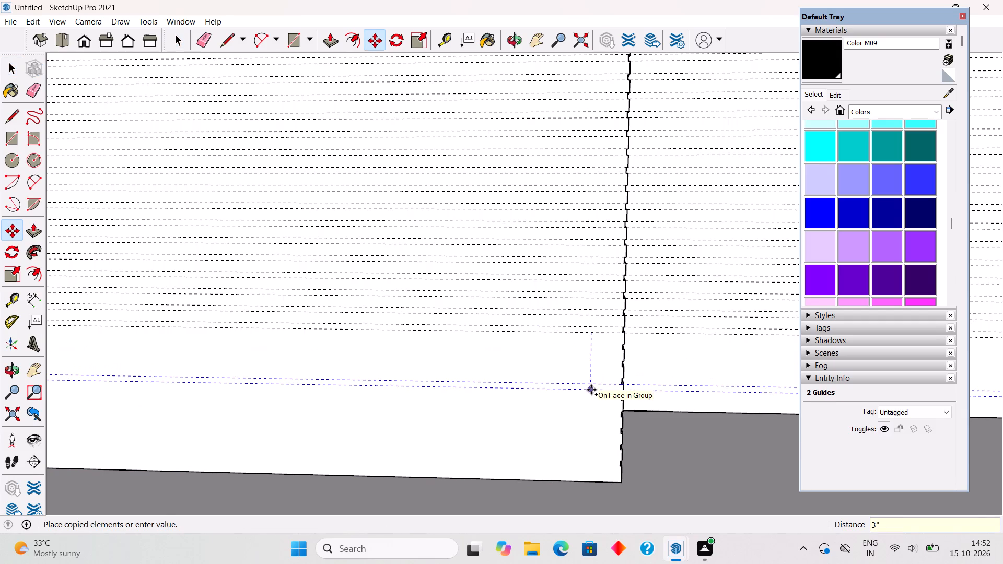
{"action": "key", "text": "Return"}
{"action": "type", "text": "x1"}
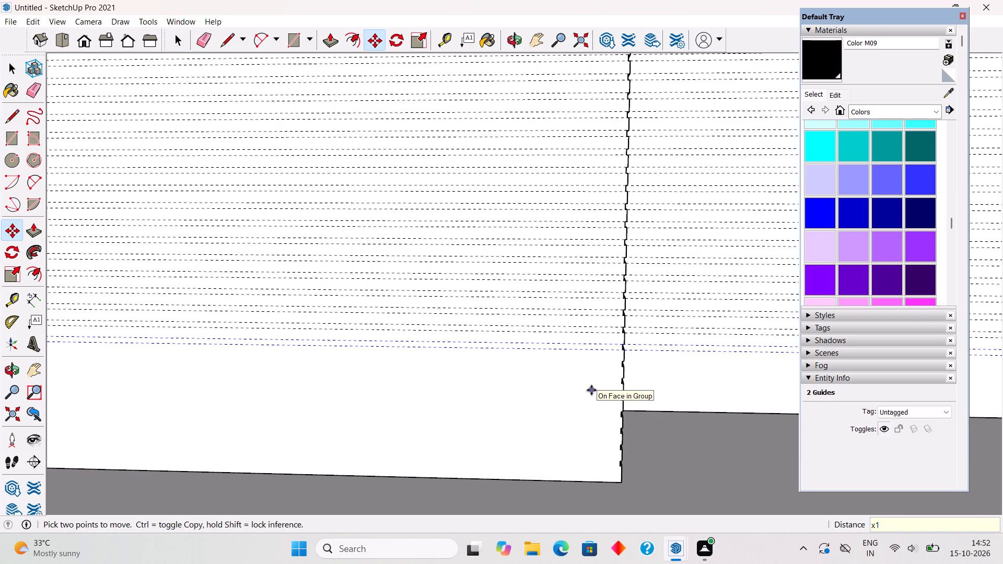
{"action": "key", "text": "0"}
{"action": "key", "text": "Return"}
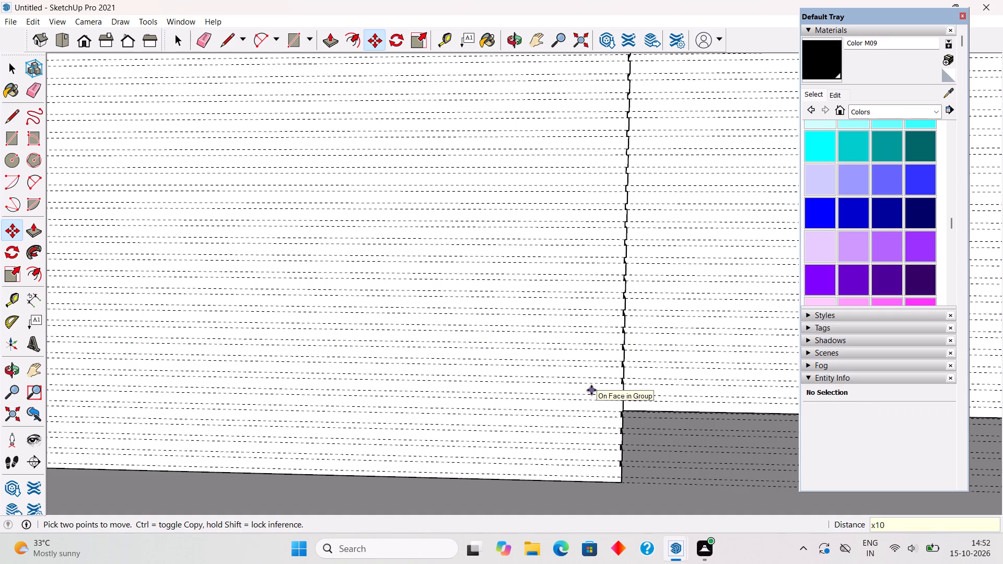
{"action": "key", "text": "space"}
Examine the guide lines across the long wall from several angles and up close at its lower corner.
{"action": "scroll", "coordinate": [591, 390], "scroll_direction": "down", "scroll_amount": 15}
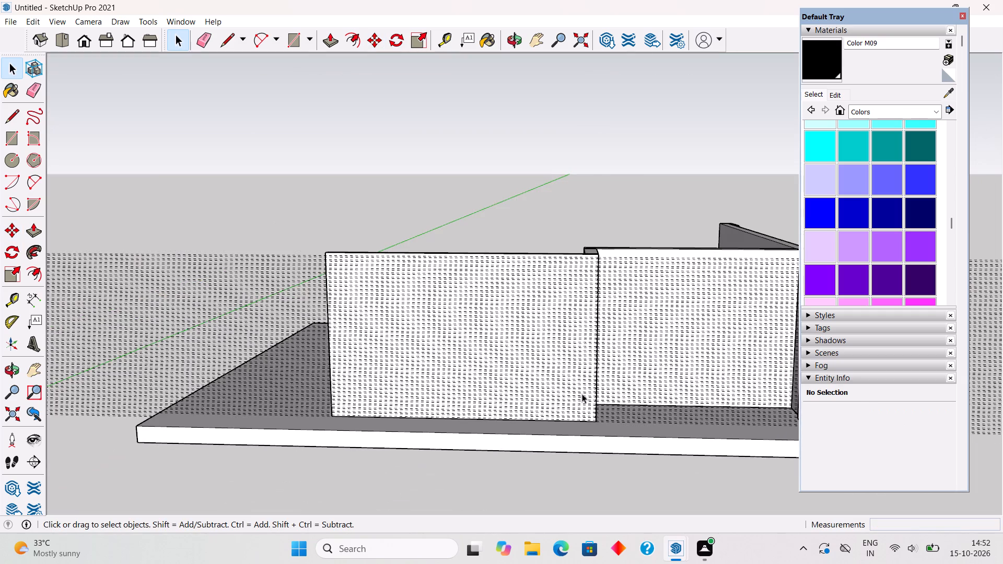
{"action": "middle_click_drag", "start_coordinate": [558, 389], "coordinate": [322, 404]}
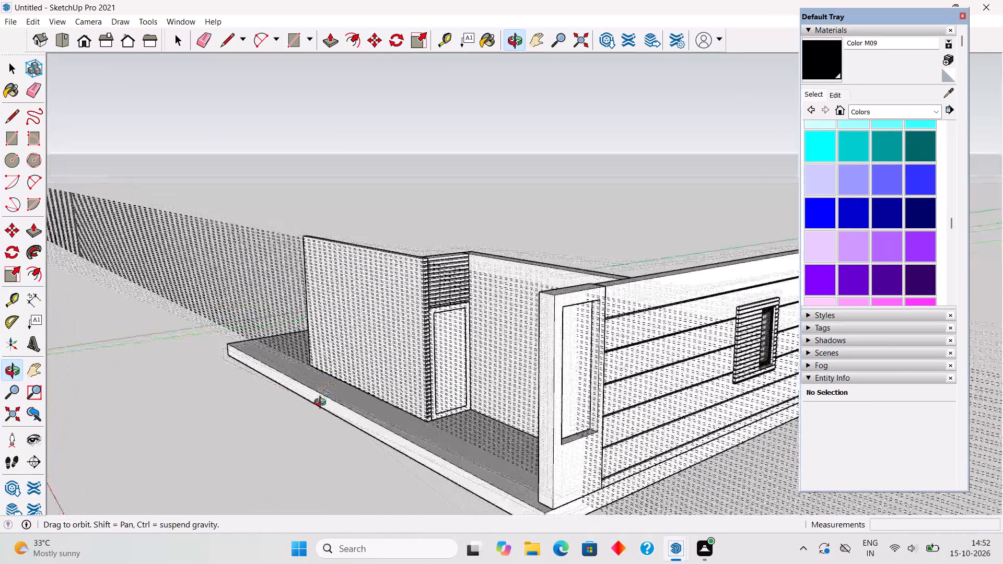
{"action": "middle_click_drag", "start_coordinate": [322, 404], "coordinate": [477, 390]}
{"action": "scroll", "coordinate": [477, 389], "scroll_direction": "up", "scroll_amount": 2}
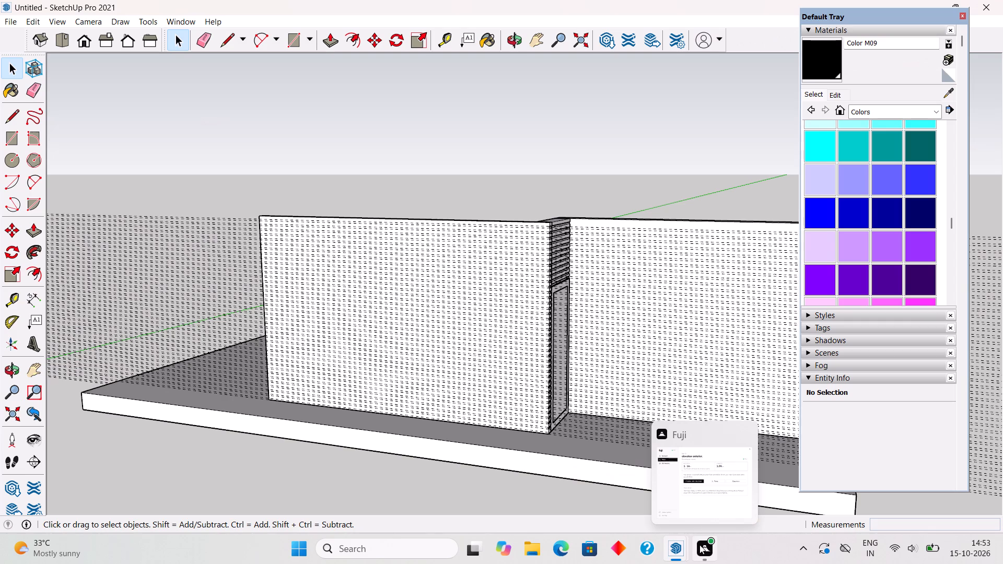
{"action": "middle_click_drag", "start_coordinate": [483, 443], "coordinate": [574, 411]}
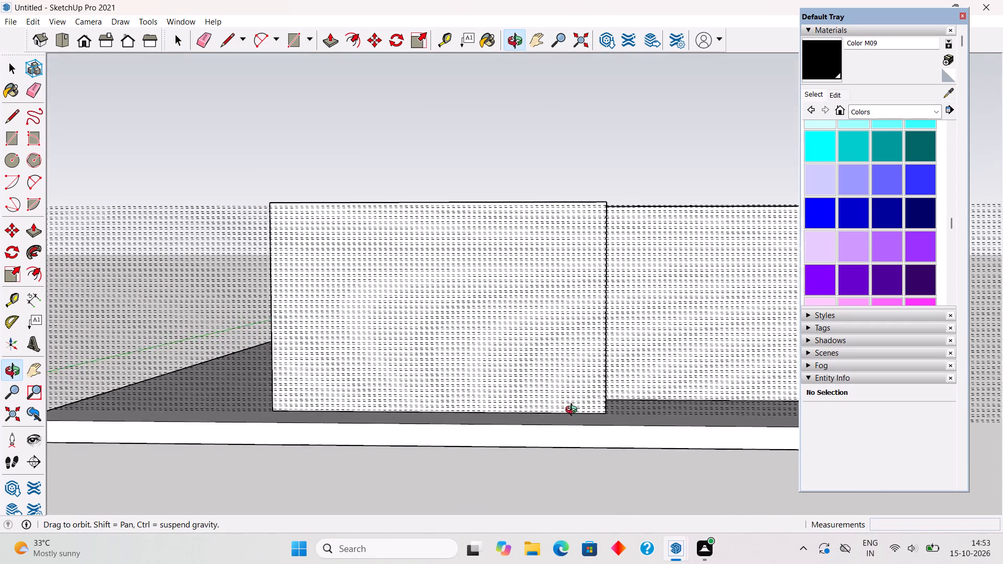
{"action": "middle_click_drag", "start_coordinate": [574, 411], "coordinate": [594, 486]}
{"action": "scroll", "coordinate": [591, 475], "scroll_direction": "up", "scroll_amount": 7}
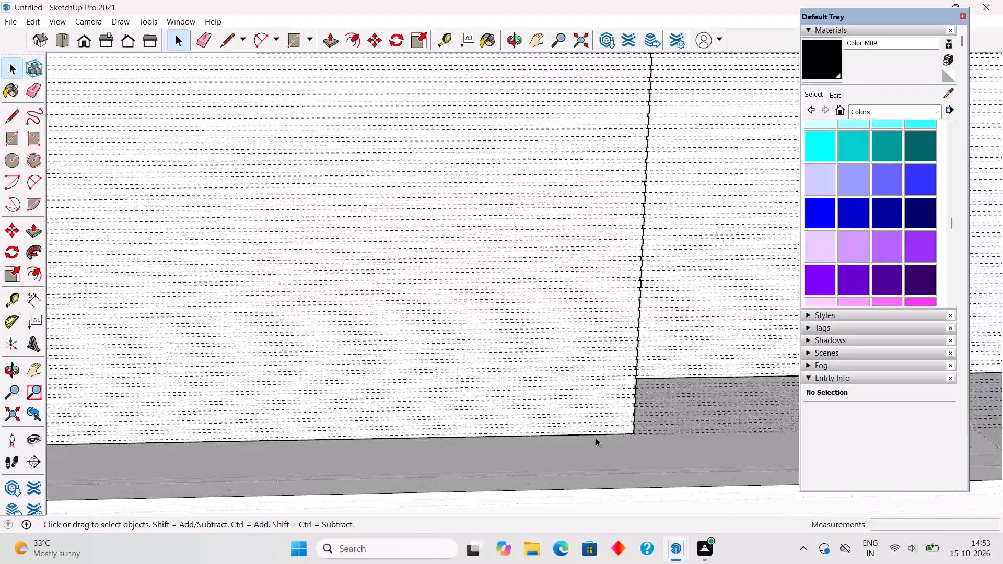
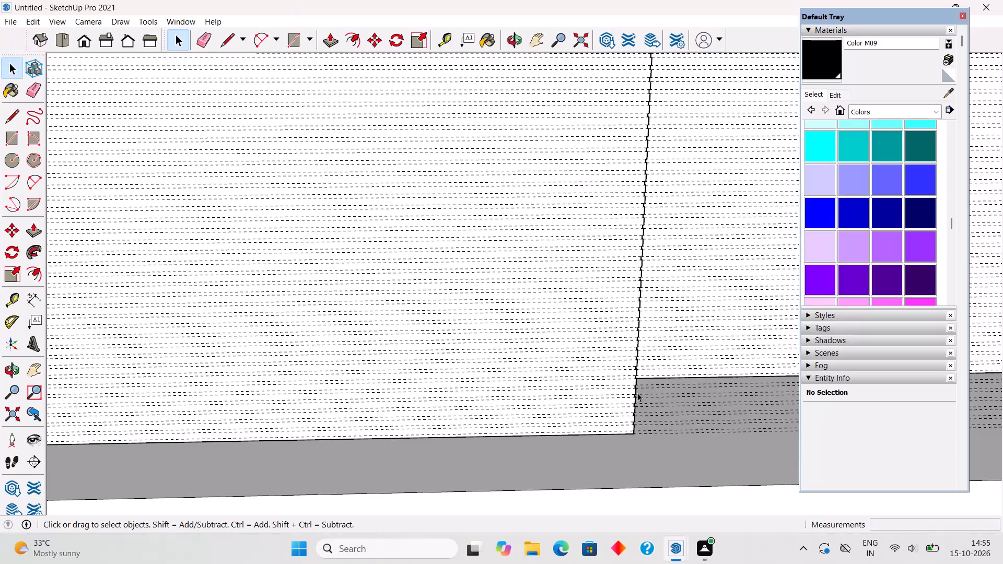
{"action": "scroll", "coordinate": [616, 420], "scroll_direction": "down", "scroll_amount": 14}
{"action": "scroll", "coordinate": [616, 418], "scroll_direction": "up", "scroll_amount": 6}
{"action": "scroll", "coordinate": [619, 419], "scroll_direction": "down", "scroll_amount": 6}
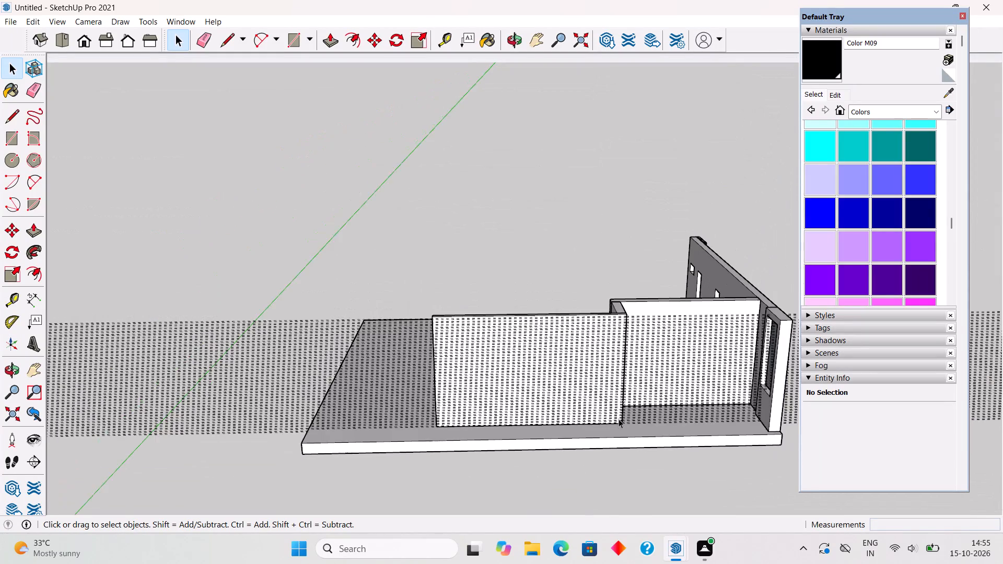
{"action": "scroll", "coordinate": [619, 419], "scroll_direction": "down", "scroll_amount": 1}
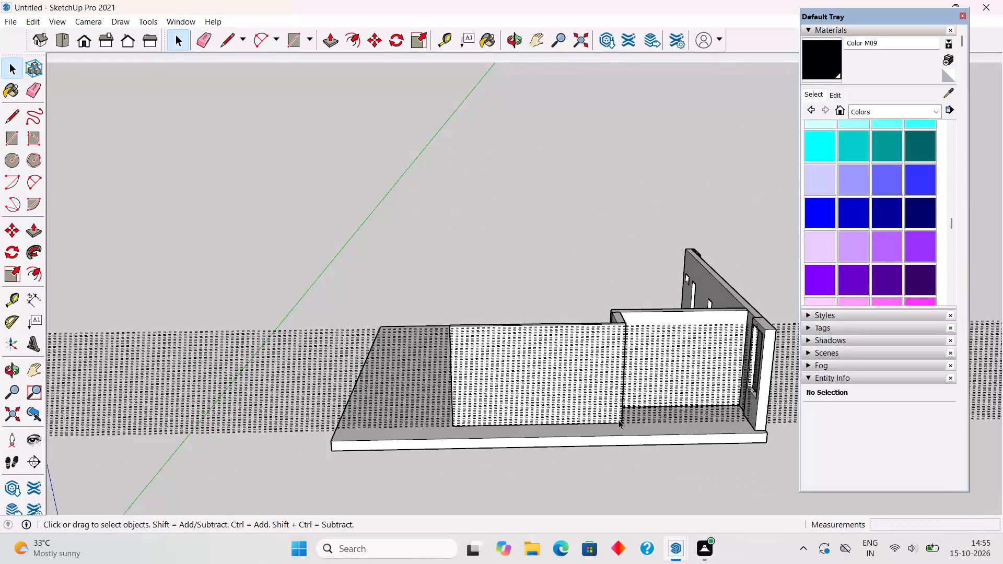
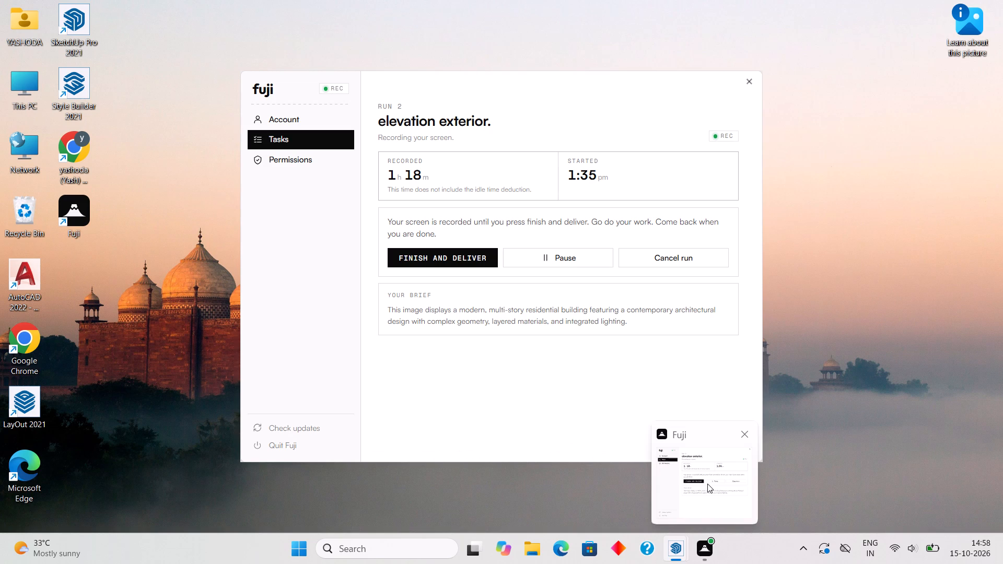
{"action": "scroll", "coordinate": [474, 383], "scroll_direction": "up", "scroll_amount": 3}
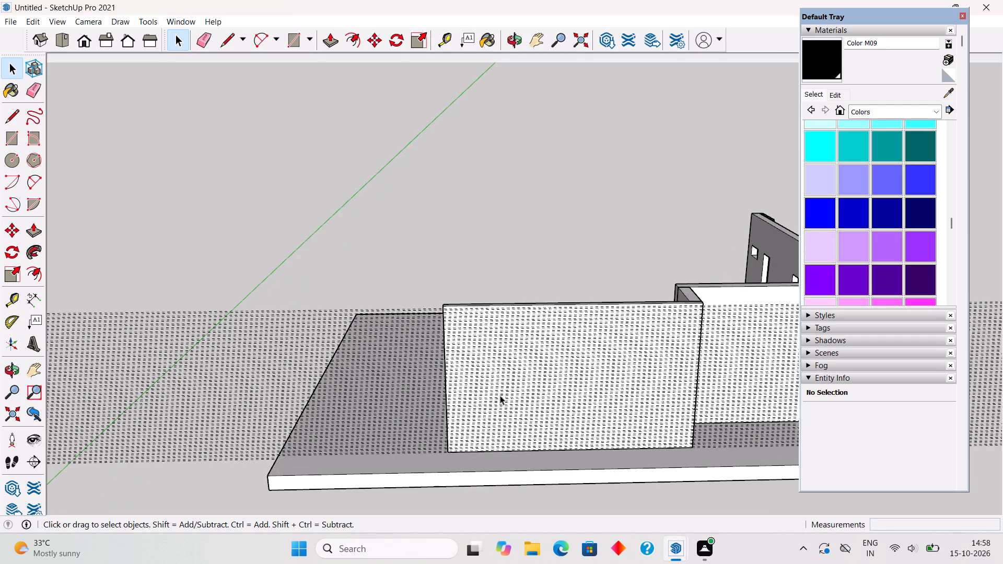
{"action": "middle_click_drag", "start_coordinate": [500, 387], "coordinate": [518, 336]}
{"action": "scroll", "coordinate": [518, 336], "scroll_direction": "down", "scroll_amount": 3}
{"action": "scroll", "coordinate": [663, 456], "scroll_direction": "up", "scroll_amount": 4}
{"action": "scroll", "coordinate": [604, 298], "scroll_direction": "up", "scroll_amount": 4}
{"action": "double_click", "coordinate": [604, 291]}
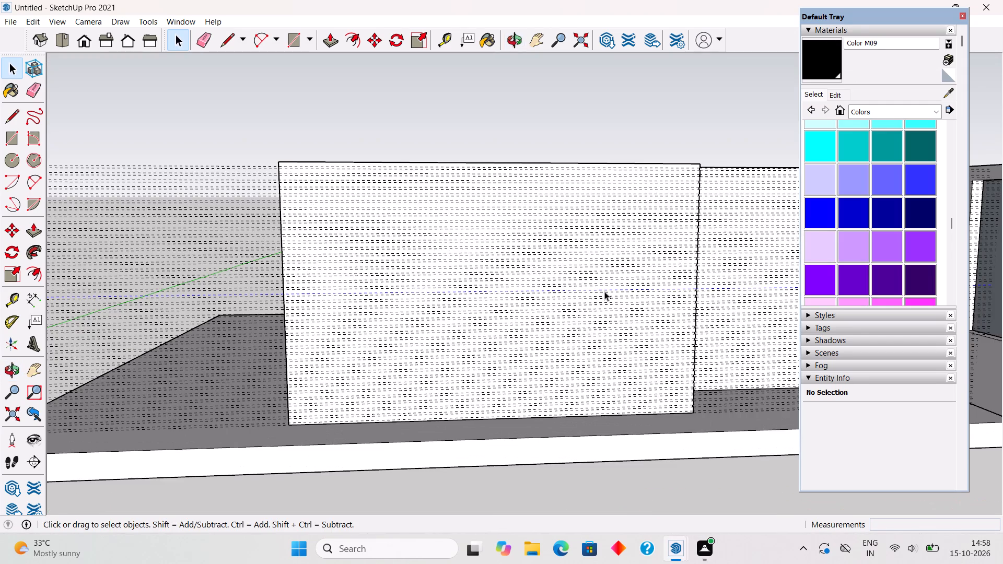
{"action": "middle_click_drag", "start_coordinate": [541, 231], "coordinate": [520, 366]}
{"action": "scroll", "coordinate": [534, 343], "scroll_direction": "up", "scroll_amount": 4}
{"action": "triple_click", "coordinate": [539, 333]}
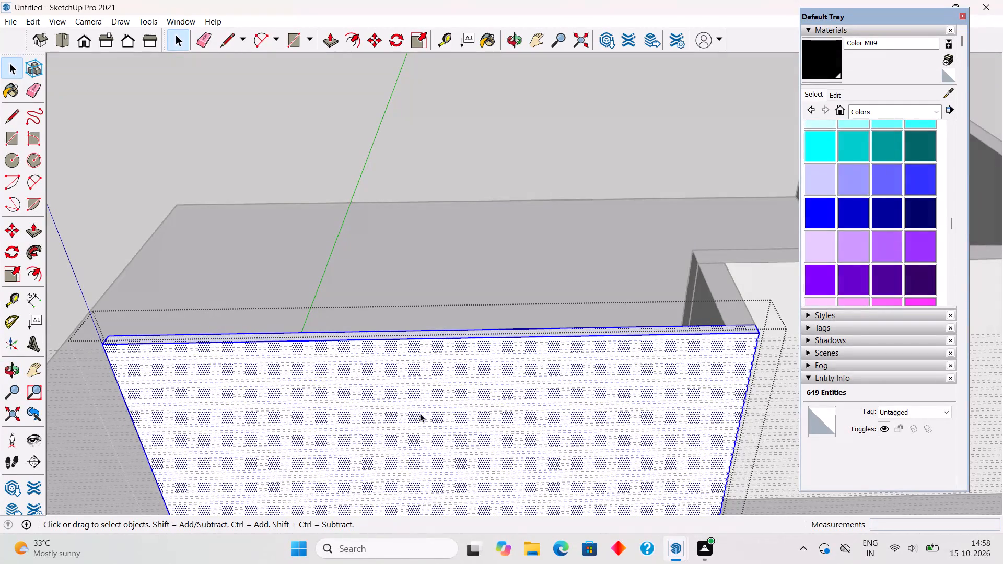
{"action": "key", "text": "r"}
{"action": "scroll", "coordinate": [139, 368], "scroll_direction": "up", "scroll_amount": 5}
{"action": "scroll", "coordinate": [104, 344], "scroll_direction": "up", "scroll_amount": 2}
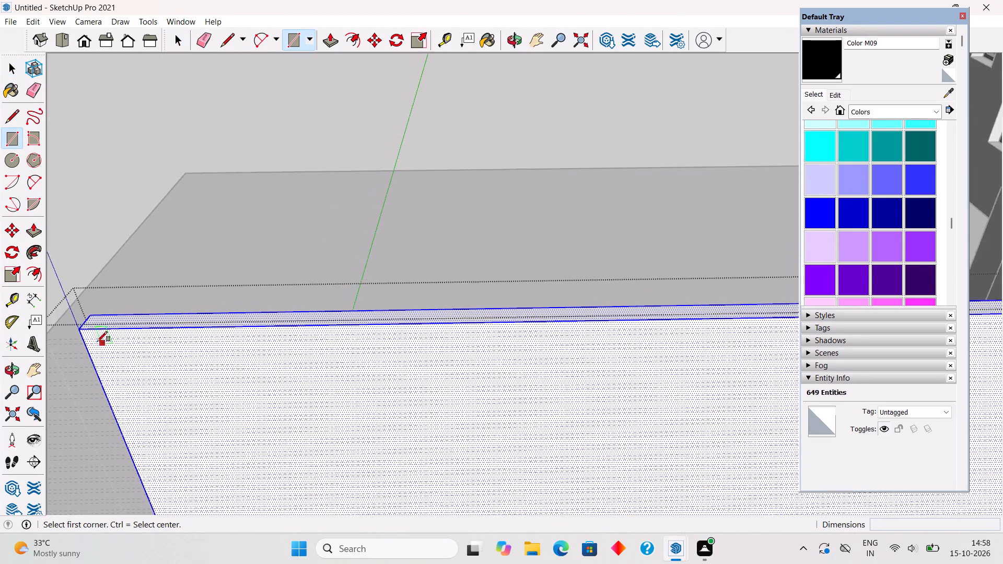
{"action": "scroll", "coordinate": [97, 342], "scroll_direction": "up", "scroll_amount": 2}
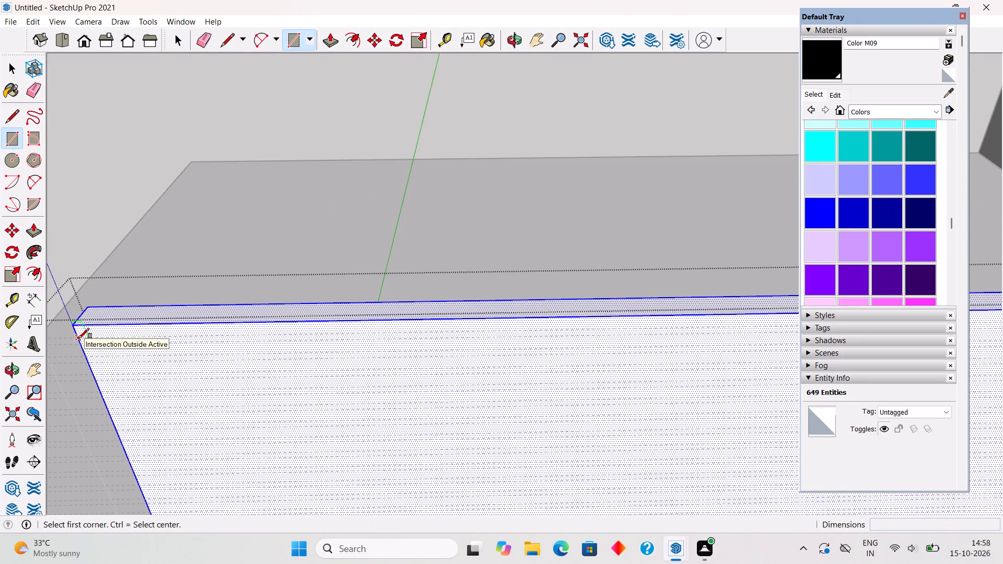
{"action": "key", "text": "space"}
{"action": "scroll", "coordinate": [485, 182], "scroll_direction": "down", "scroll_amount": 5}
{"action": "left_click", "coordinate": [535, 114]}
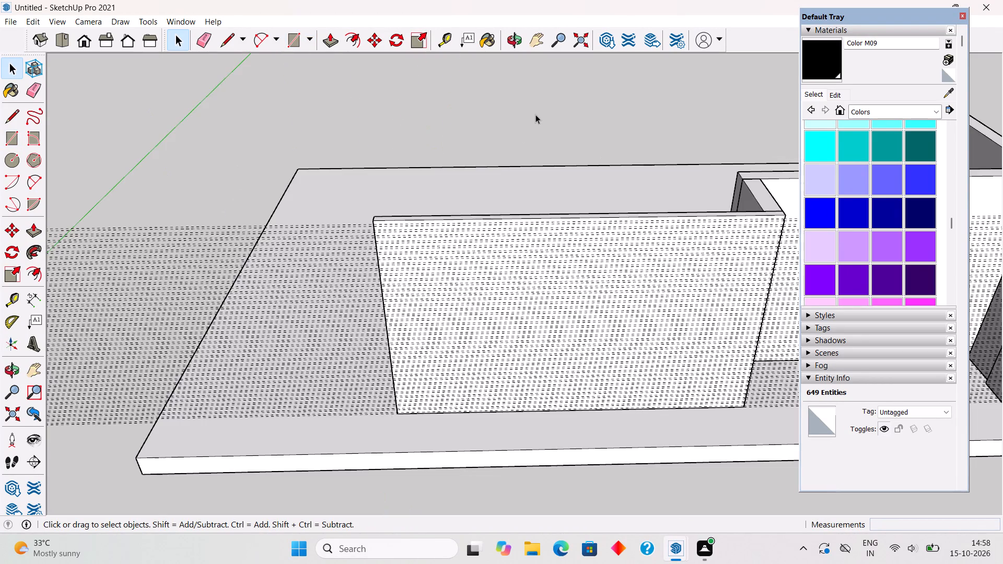
Delete all the horizontal construction guides running across the two front walls and past the house slab.
{"action": "scroll", "coordinate": [545, 301], "scroll_direction": "down", "scroll_amount": 1}
{"action": "middle_click_drag", "start_coordinate": [545, 278], "coordinate": [547, 195]}
{"action": "scroll", "coordinate": [547, 195], "scroll_direction": "down", "scroll_amount": 8}
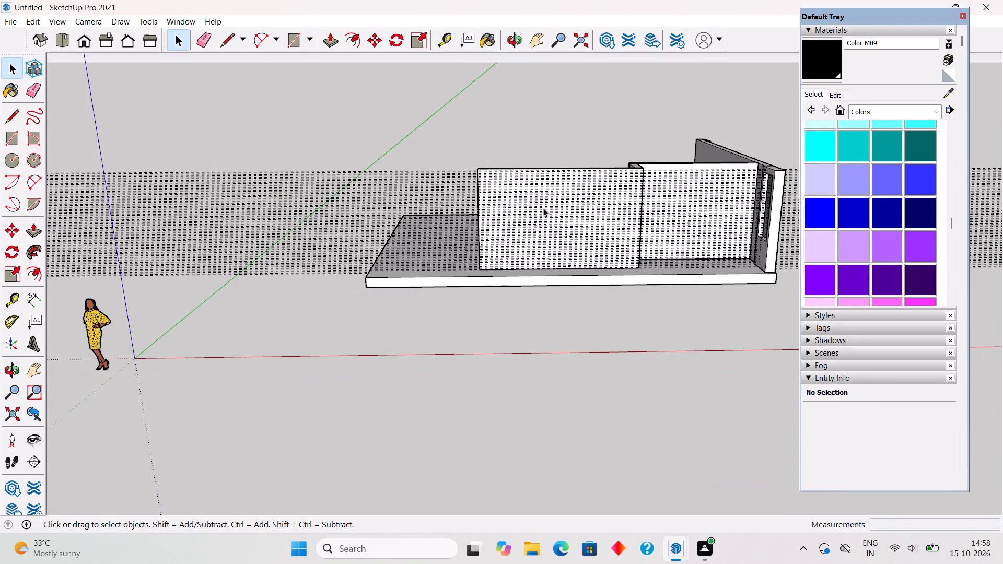
{"action": "left_click_drag", "start_coordinate": [306, 276], "coordinate": [250, 156]}
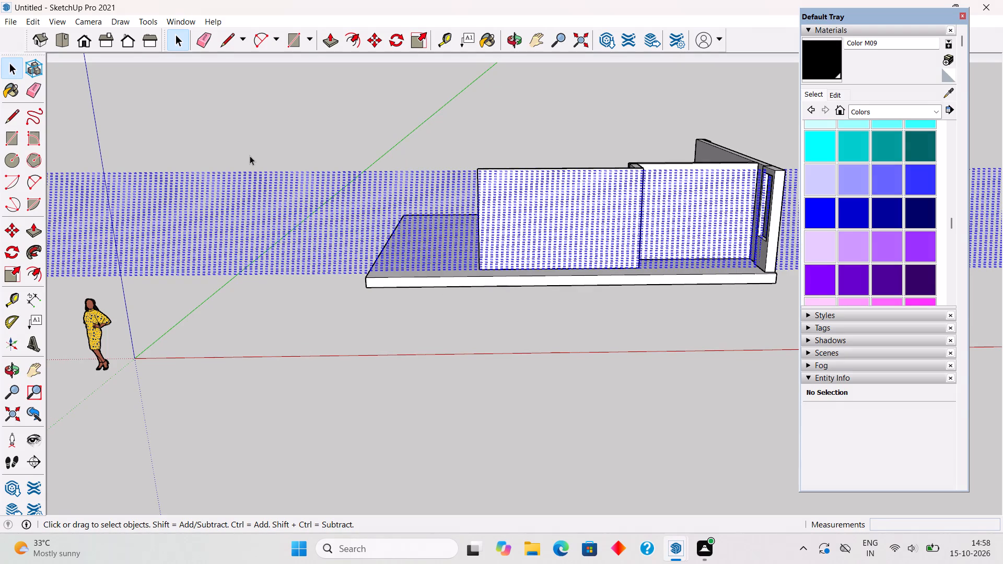
{"action": "right_click", "coordinate": [250, 156]}
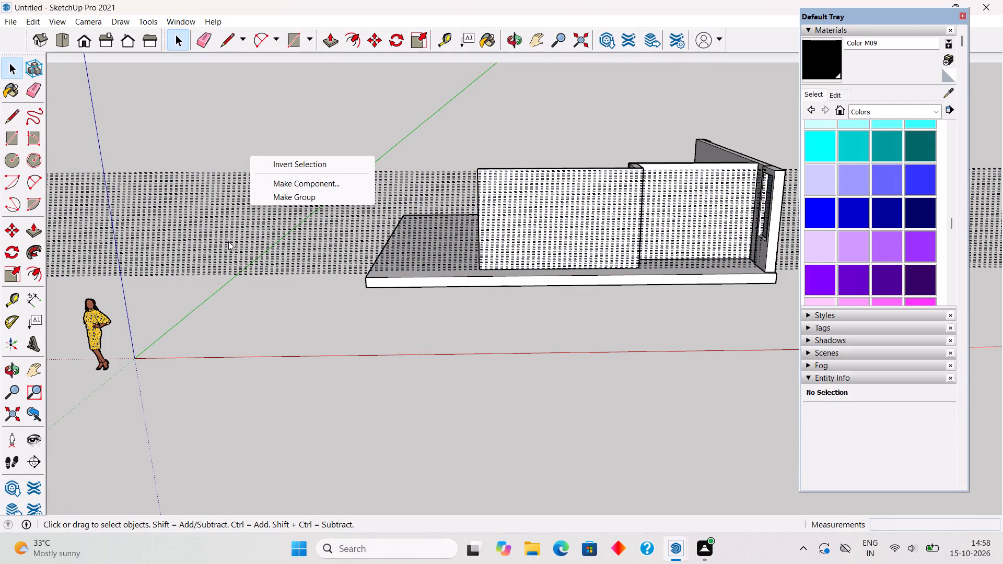
{"action": "left_click", "coordinate": [228, 241]}
{"action": "left_click_drag", "start_coordinate": [259, 313], "coordinate": [237, 159]}
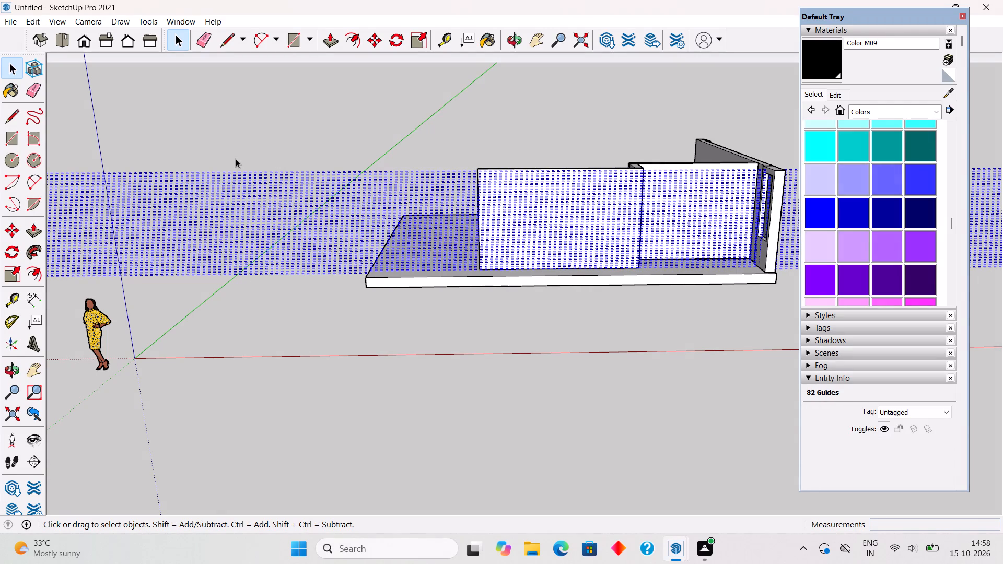
{"action": "key", "text": "Delete"}
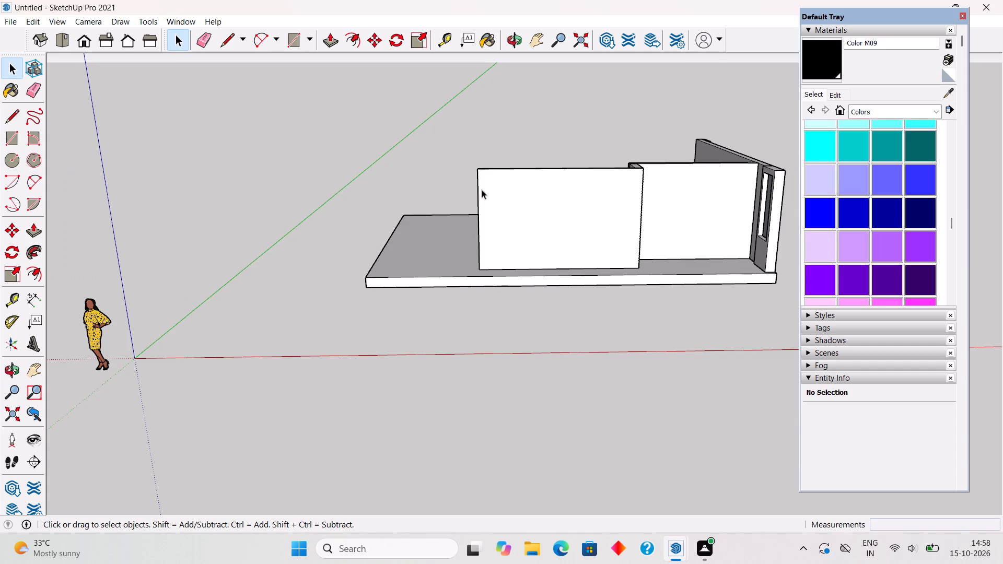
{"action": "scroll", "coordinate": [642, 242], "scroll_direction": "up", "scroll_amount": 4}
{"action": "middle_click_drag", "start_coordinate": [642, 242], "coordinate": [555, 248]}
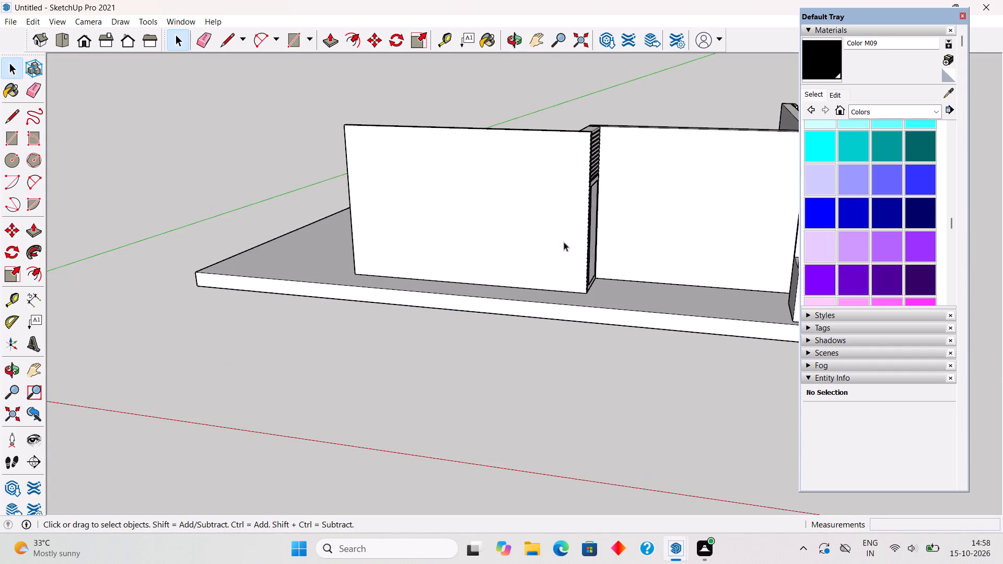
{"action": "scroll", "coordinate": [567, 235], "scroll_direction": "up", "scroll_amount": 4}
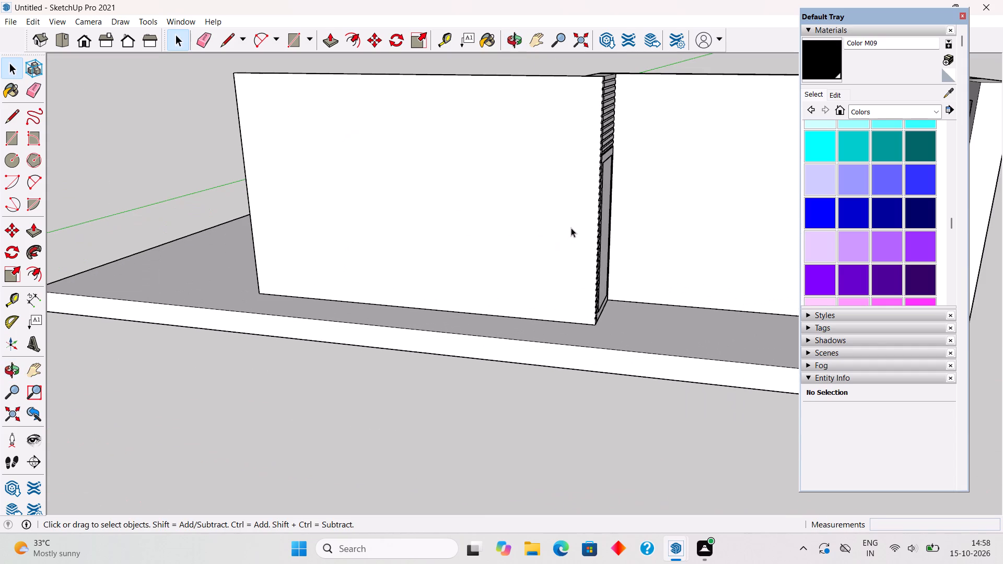
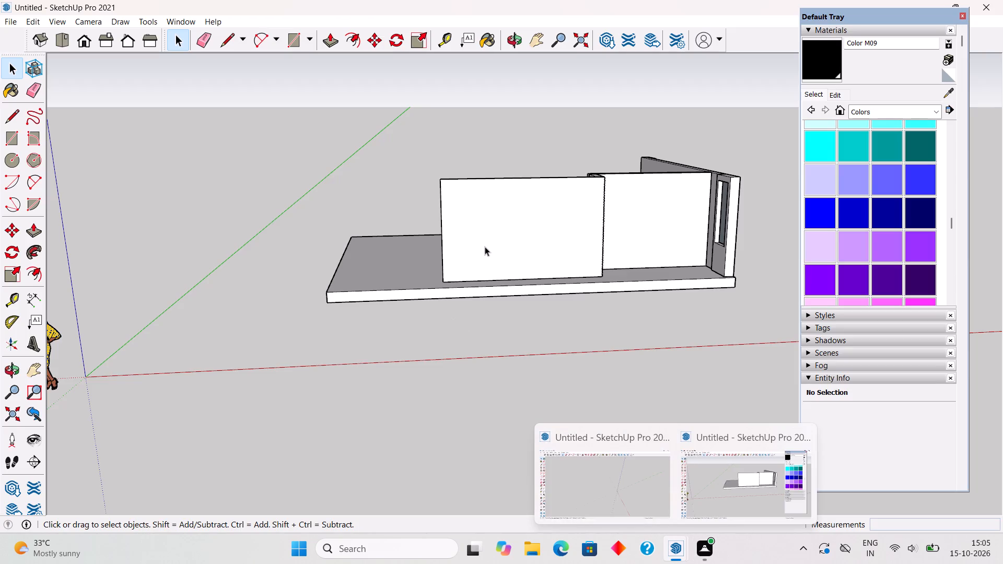
Place horizontal guides 3' and 7' above the base of the blank front wall beside the grooved return.
{"action": "middle_click_drag", "start_coordinate": [593, 241], "coordinate": [474, 241]}
{"action": "scroll", "coordinate": [527, 216], "scroll_direction": "up", "scroll_amount": 5}
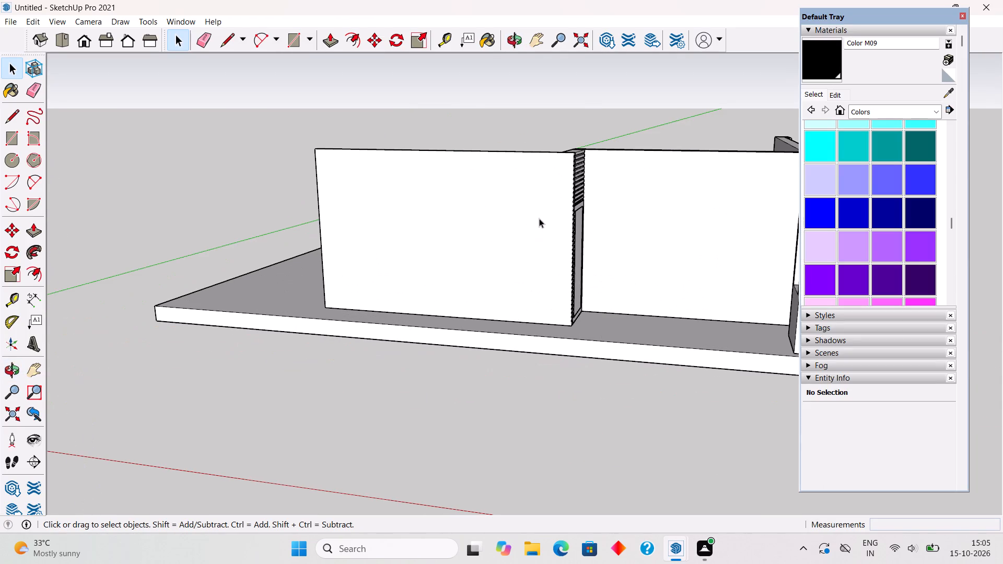
{"action": "middle_click_drag", "start_coordinate": [543, 218], "coordinate": [601, 217]}
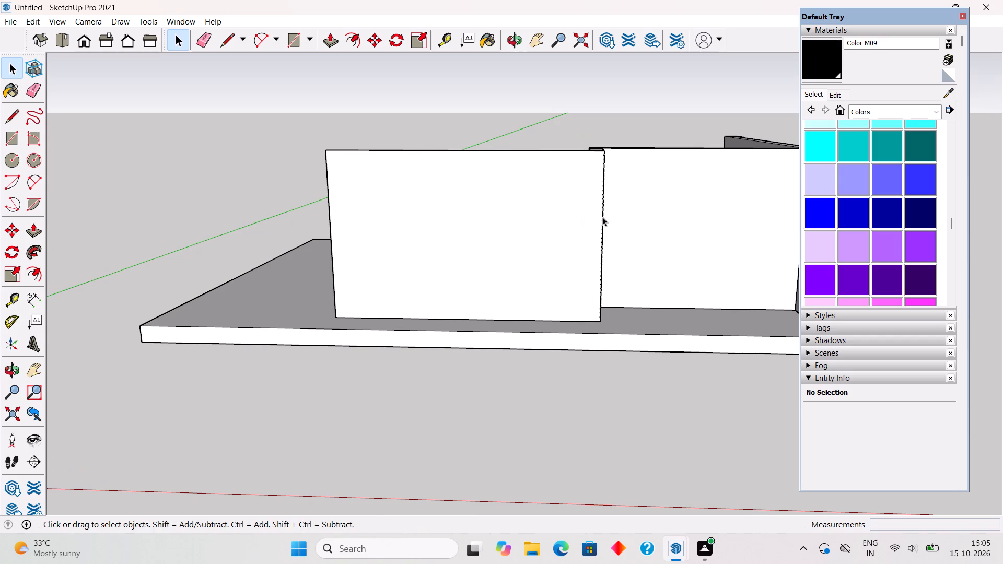
{"action": "key", "text": "t"}
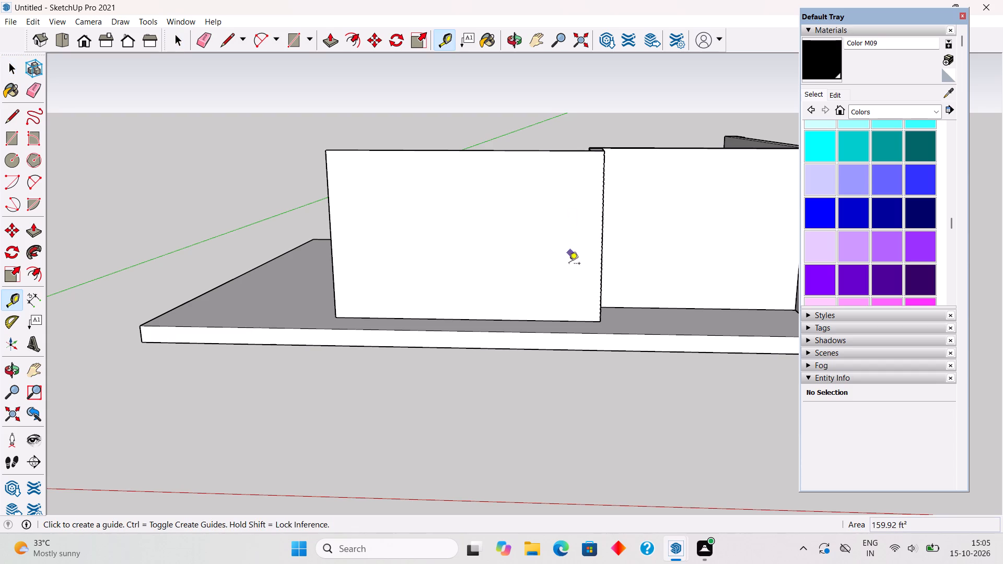
{"action": "left_click", "coordinate": [549, 321]}
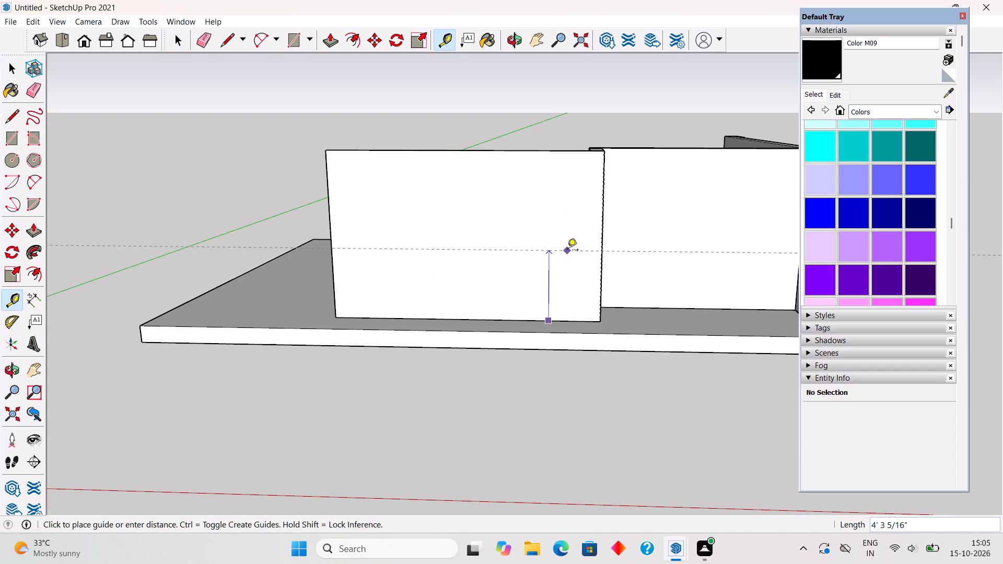
{"action": "type", "text": "3'"}
{"action": "key", "text": "Return"}
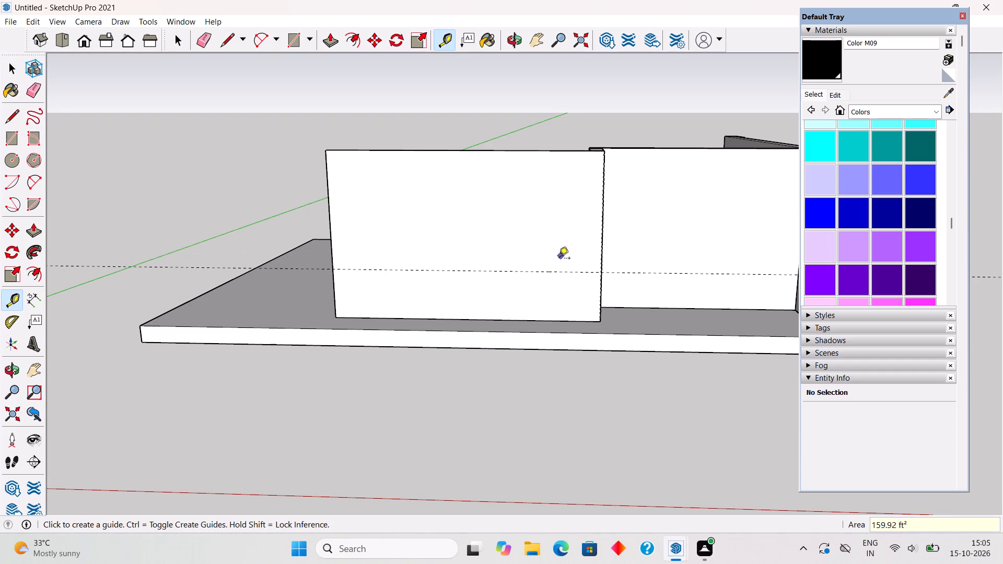
{"action": "left_click", "coordinate": [531, 321]}
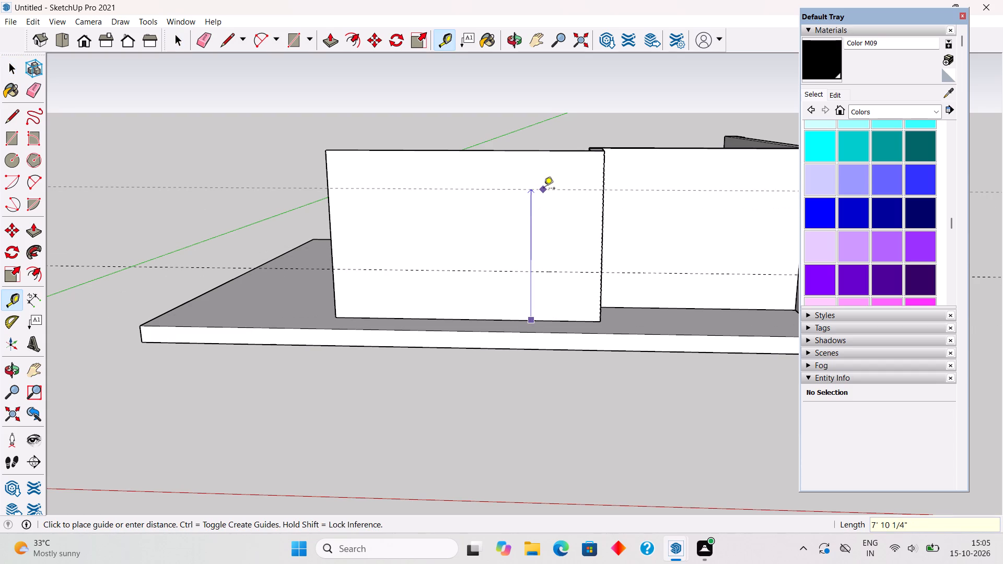
{"action": "type", "text": "7'"}
{"action": "key", "text": "Return"}
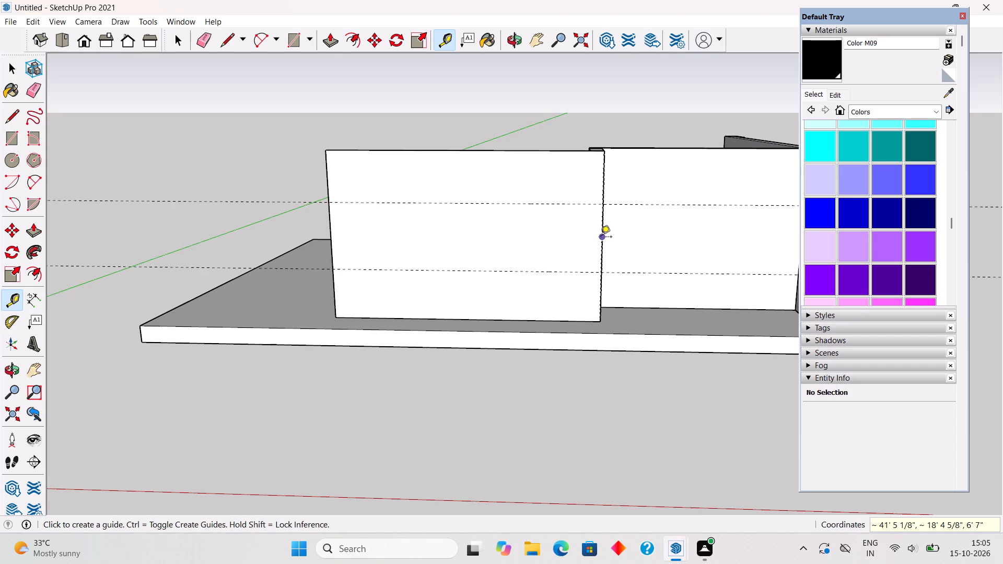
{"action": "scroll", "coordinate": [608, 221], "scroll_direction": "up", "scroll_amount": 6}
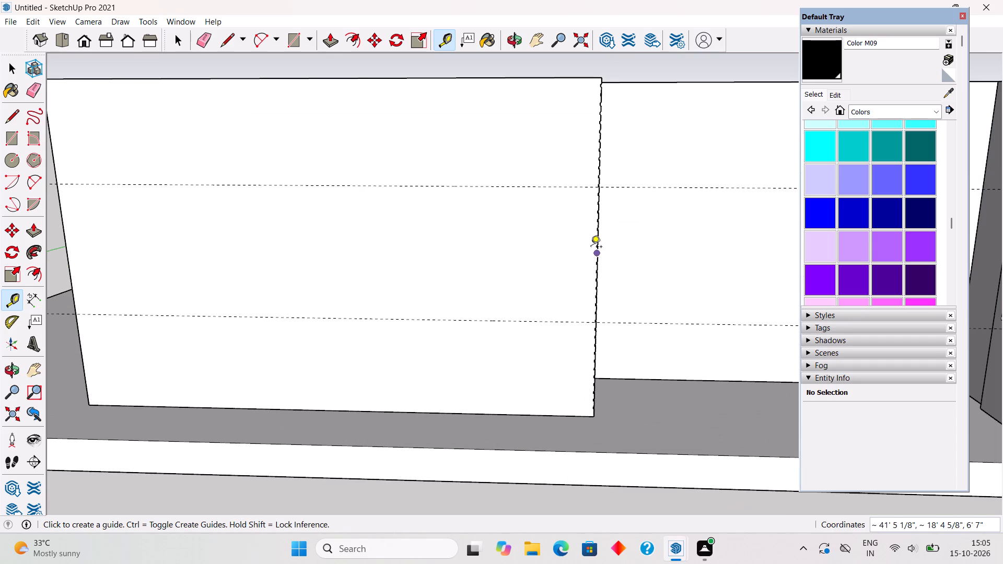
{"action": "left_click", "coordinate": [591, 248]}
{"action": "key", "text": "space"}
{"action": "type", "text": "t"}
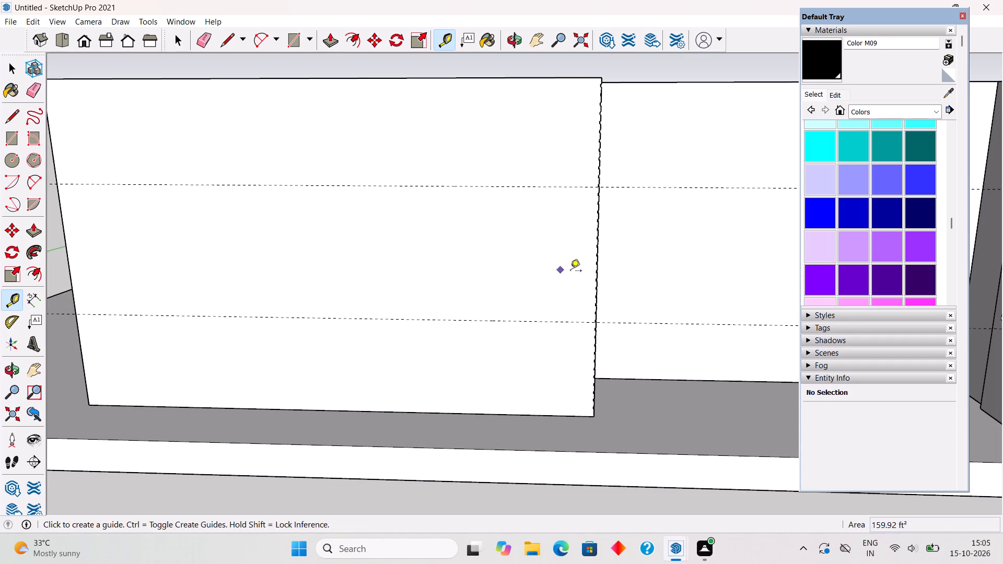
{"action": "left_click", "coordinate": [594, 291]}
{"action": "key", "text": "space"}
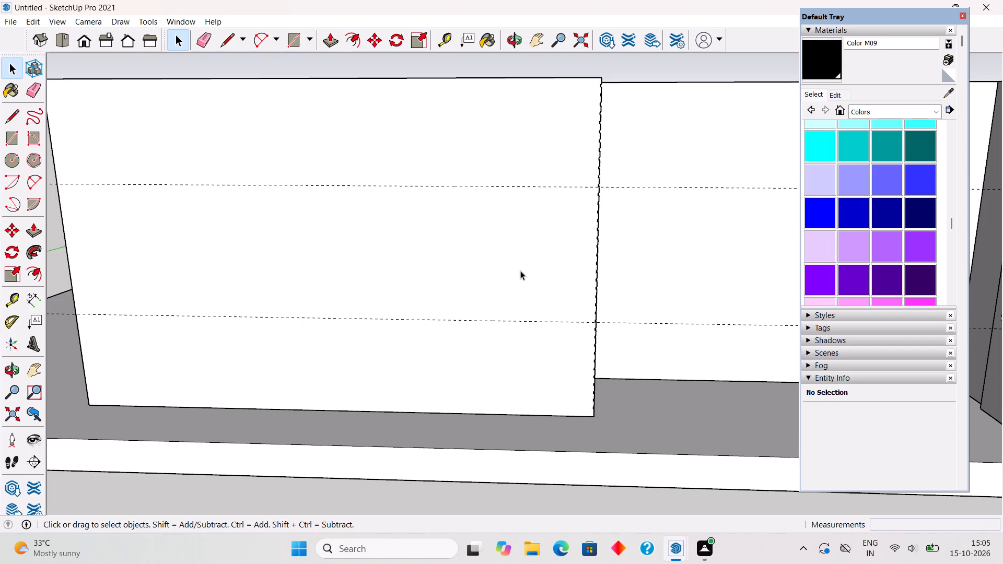
Place a vertical guide on the blank front wall, 2' in from its grooved end edge.
{"action": "key", "text": "t"}
{"action": "scroll", "coordinate": [610, 190], "scroll_direction": "up", "scroll_amount": 2}
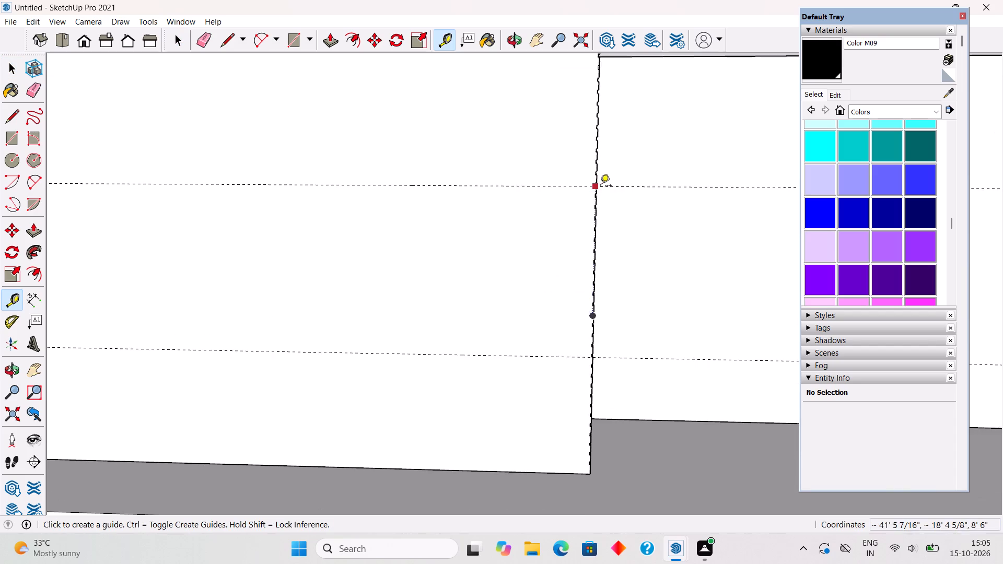
{"action": "scroll", "coordinate": [599, 186], "scroll_direction": "up", "scroll_amount": 18}
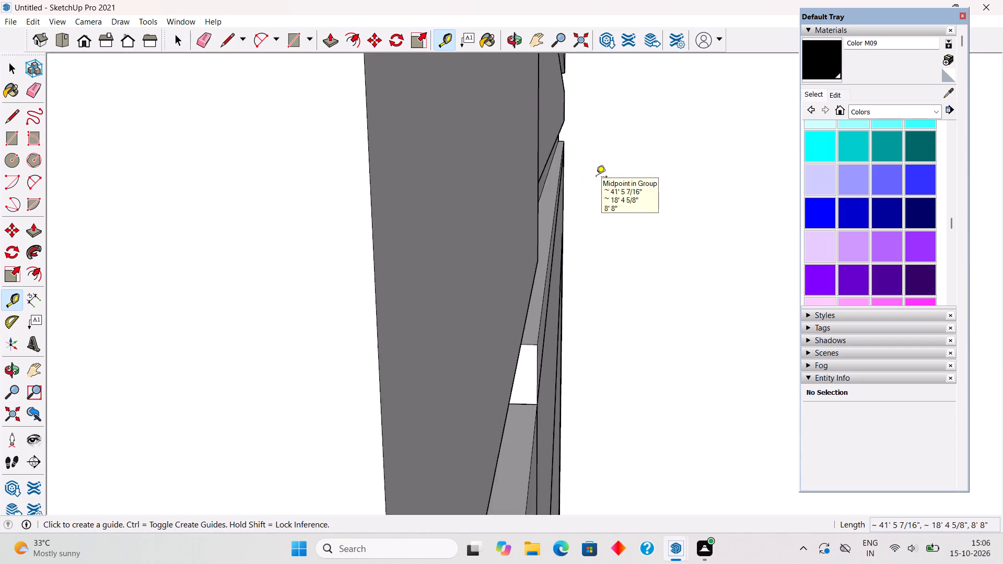
{"action": "scroll", "coordinate": [596, 178], "scroll_direction": "down", "scroll_amount": 3}
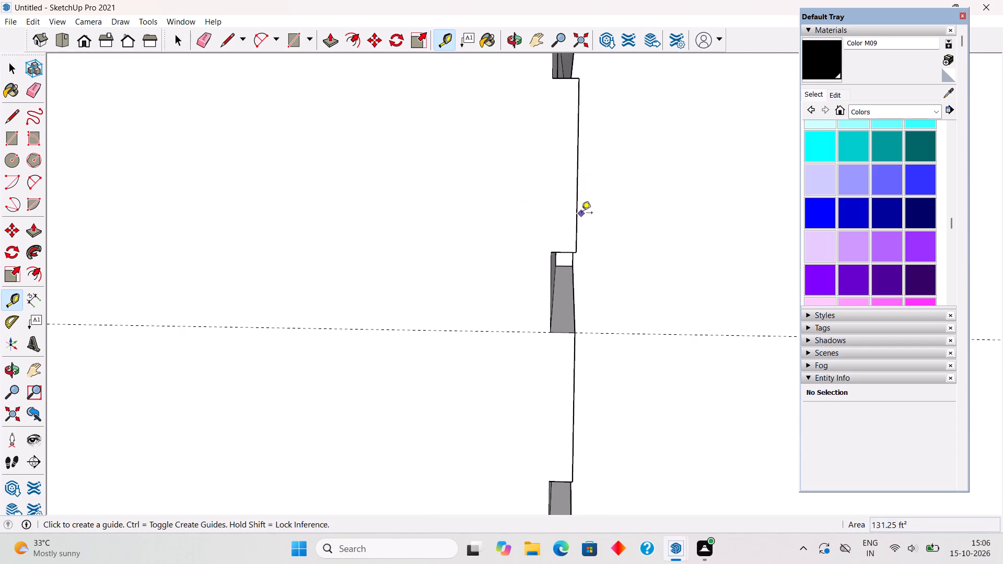
{"action": "left_click", "coordinate": [580, 216]}
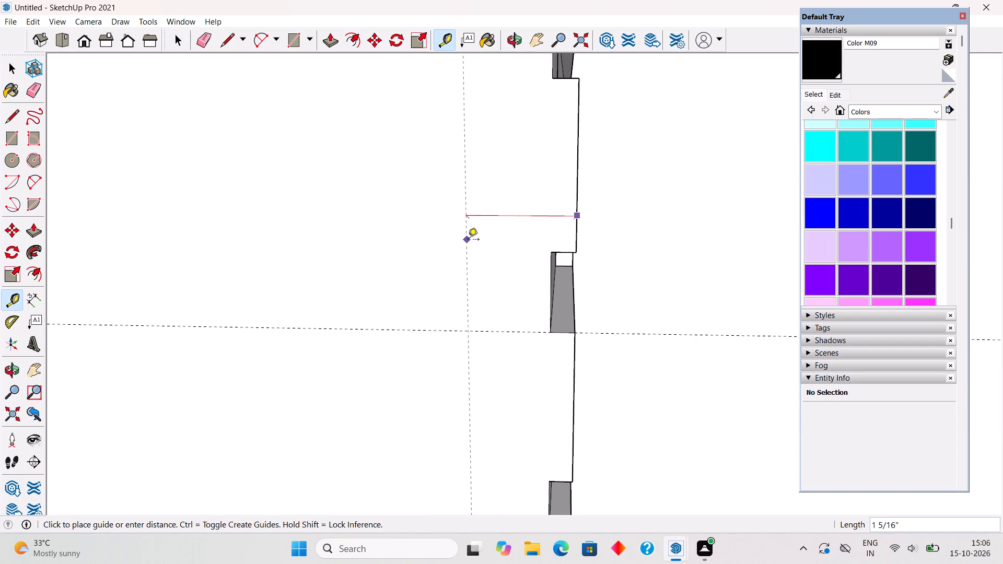
{"action": "scroll", "coordinate": [468, 240], "scroll_direction": "down", "scroll_amount": 15}
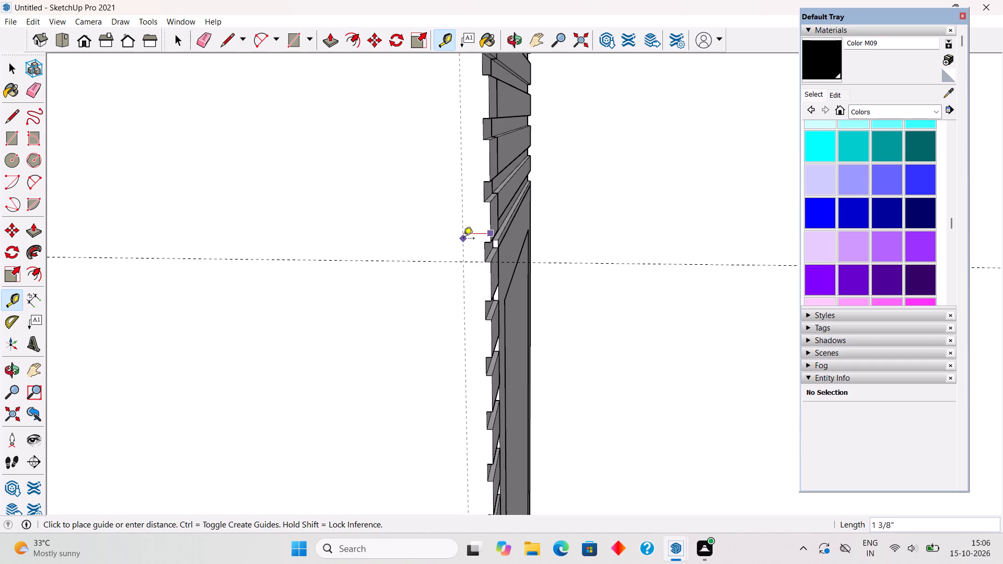
{"action": "type", "text": "2'"}
{"action": "key", "text": "Return"}
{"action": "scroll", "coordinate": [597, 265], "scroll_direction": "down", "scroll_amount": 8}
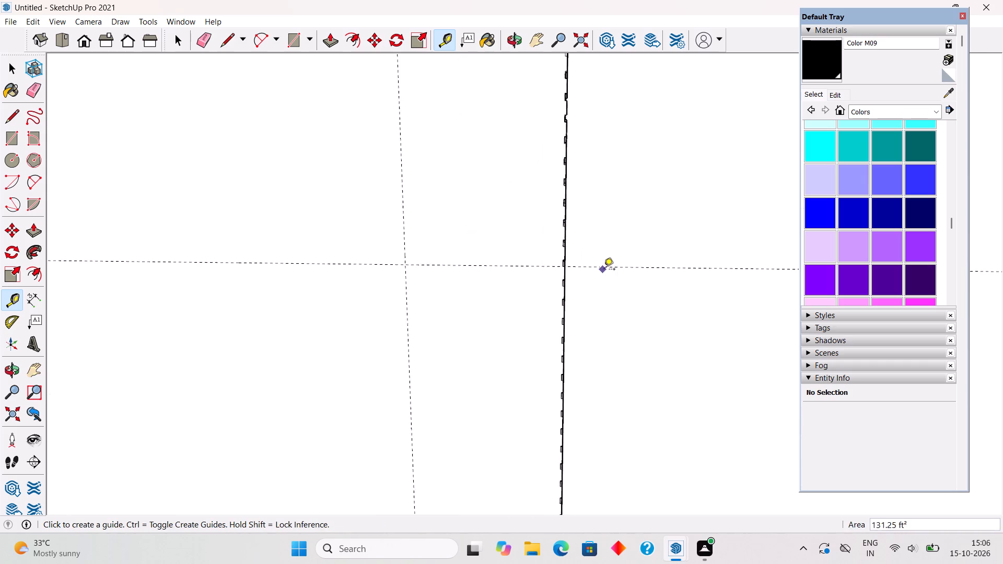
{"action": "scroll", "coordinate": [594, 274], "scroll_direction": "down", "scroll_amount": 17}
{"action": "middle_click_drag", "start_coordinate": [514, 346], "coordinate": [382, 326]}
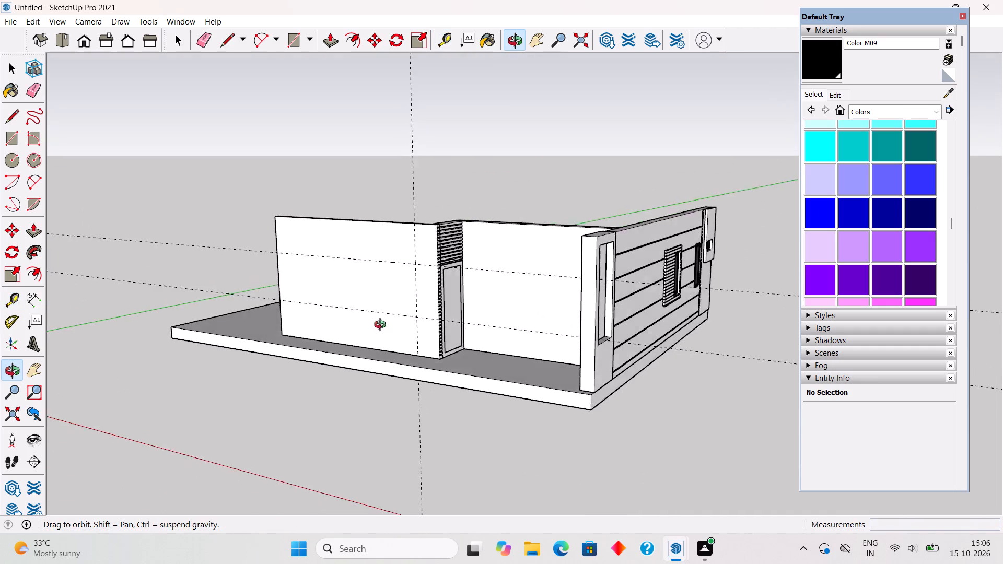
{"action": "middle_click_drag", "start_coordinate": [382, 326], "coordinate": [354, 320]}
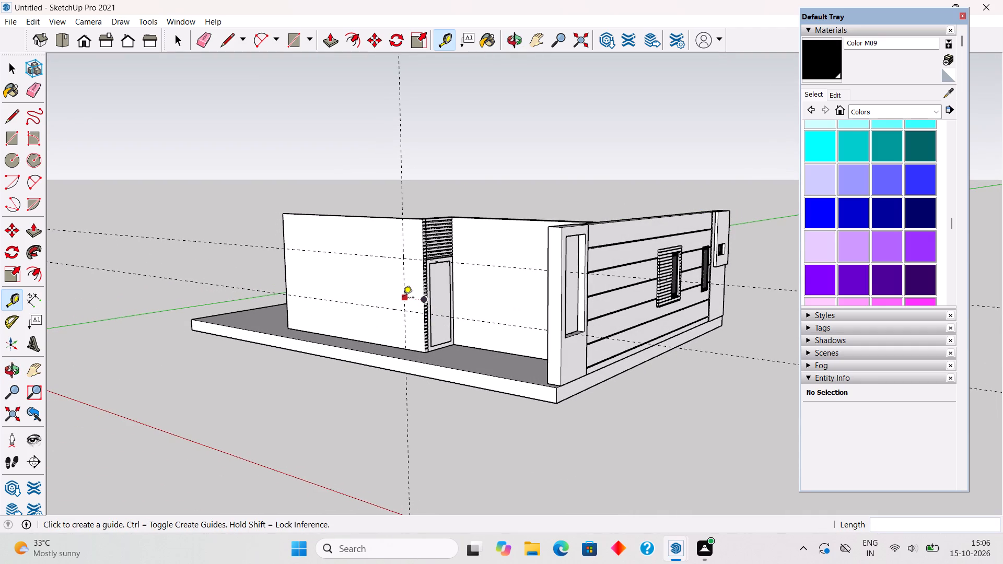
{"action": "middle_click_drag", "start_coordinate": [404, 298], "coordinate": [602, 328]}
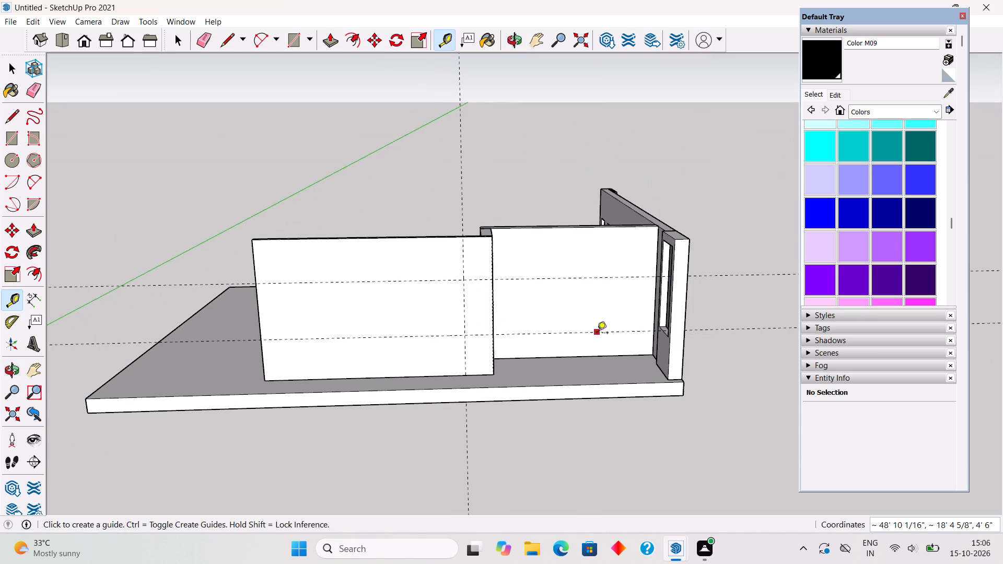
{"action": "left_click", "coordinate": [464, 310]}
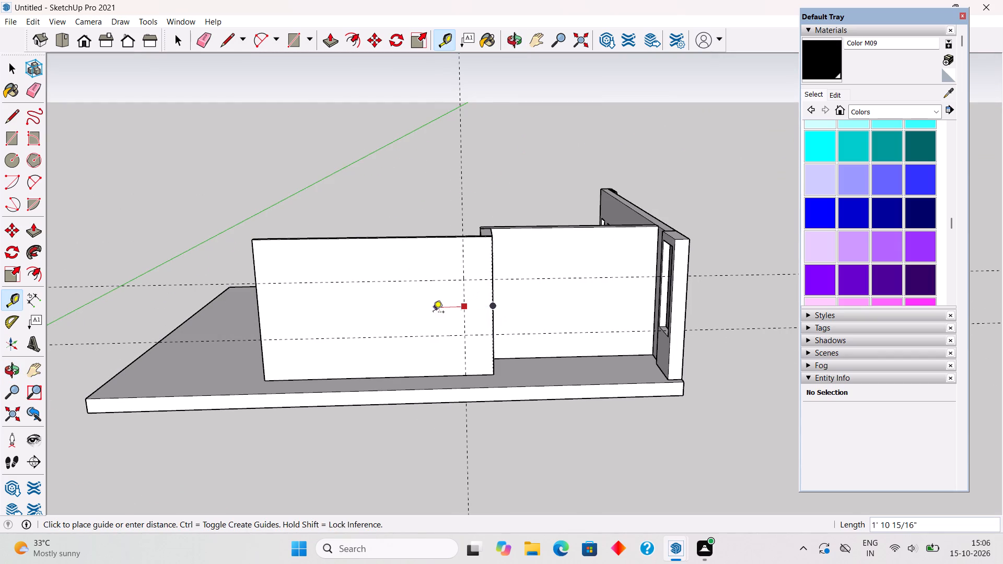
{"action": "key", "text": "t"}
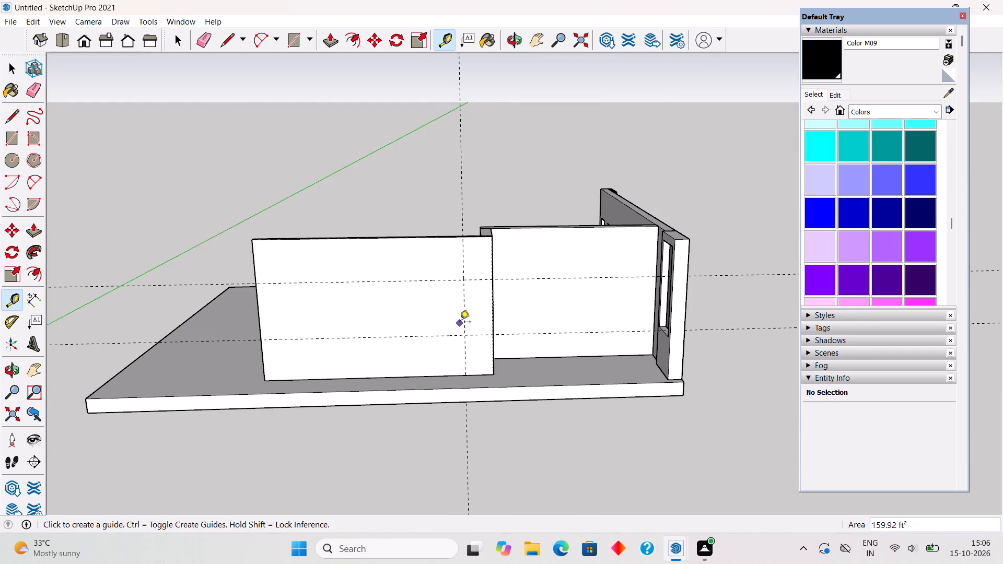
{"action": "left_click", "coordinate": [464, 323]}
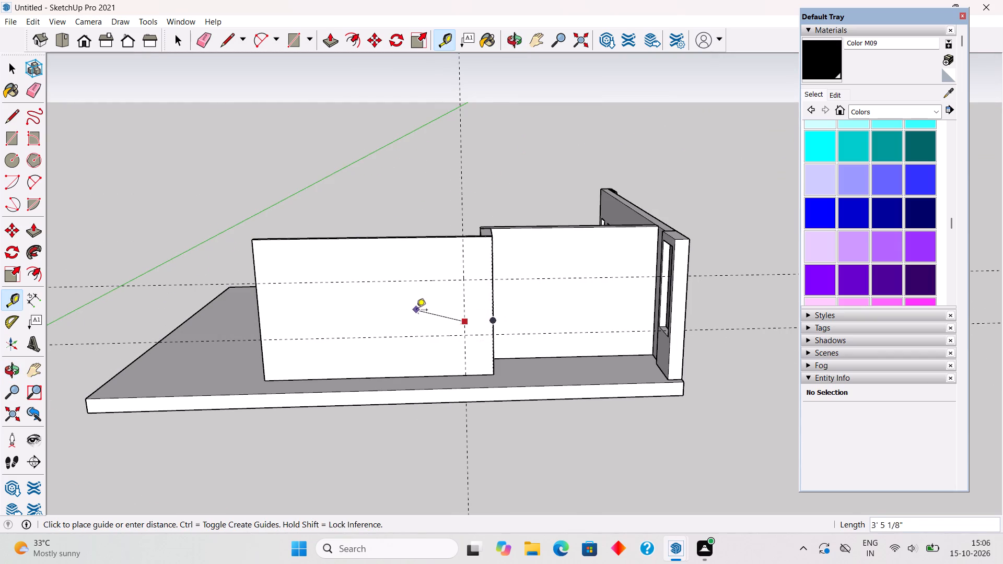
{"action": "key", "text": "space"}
Add vertical guides at successive offsets of 6", 6' and 3' from the 2' guide toward the wall's free end.
{"action": "type", "text": "t"}
{"action": "scroll", "coordinate": [444, 296], "scroll_direction": "up", "scroll_amount": 3}
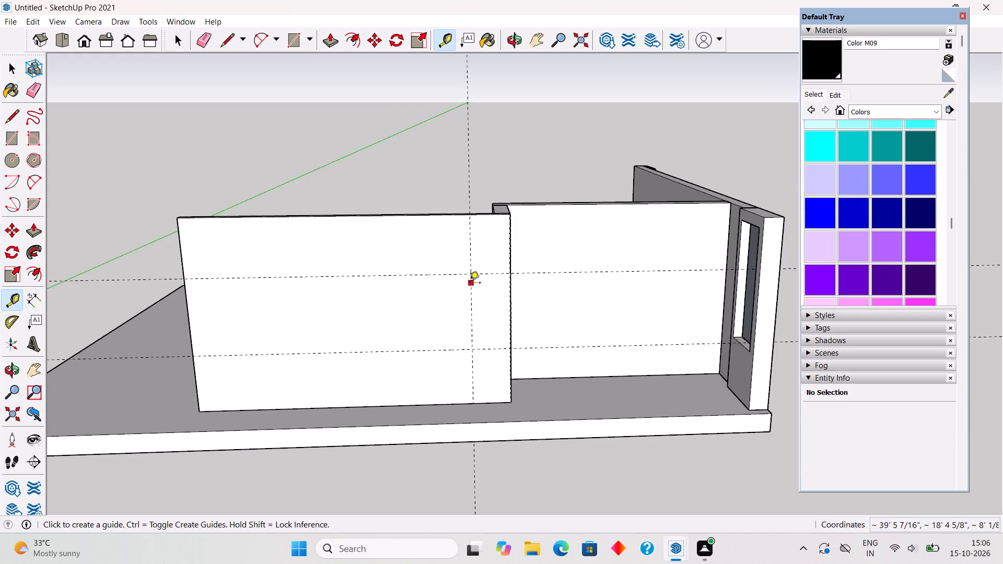
{"action": "left_click", "coordinate": [470, 284]}
{"action": "type", "text": "6\""}
{"action": "key", "text": "Return"}
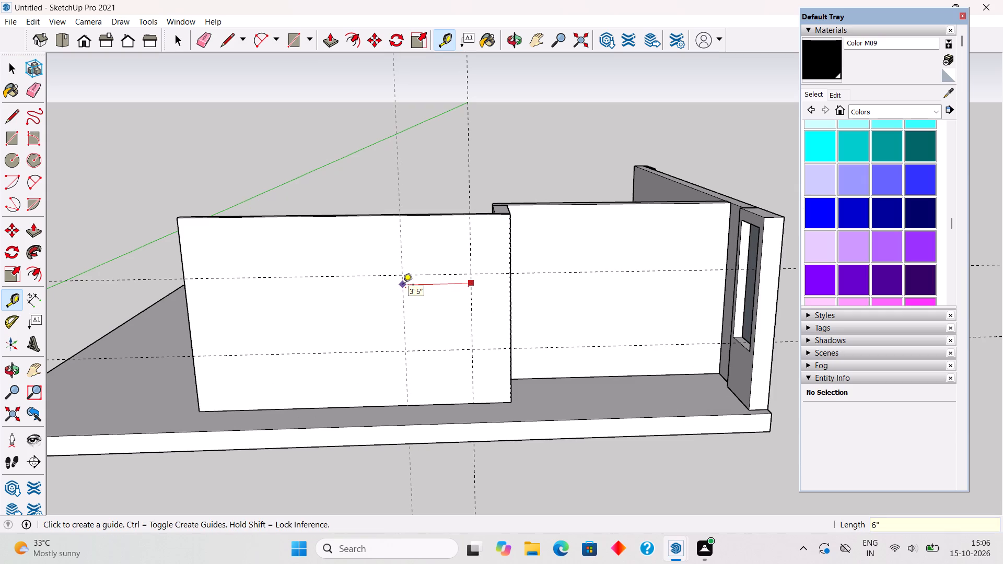
{"action": "left_click", "coordinate": [463, 287]}
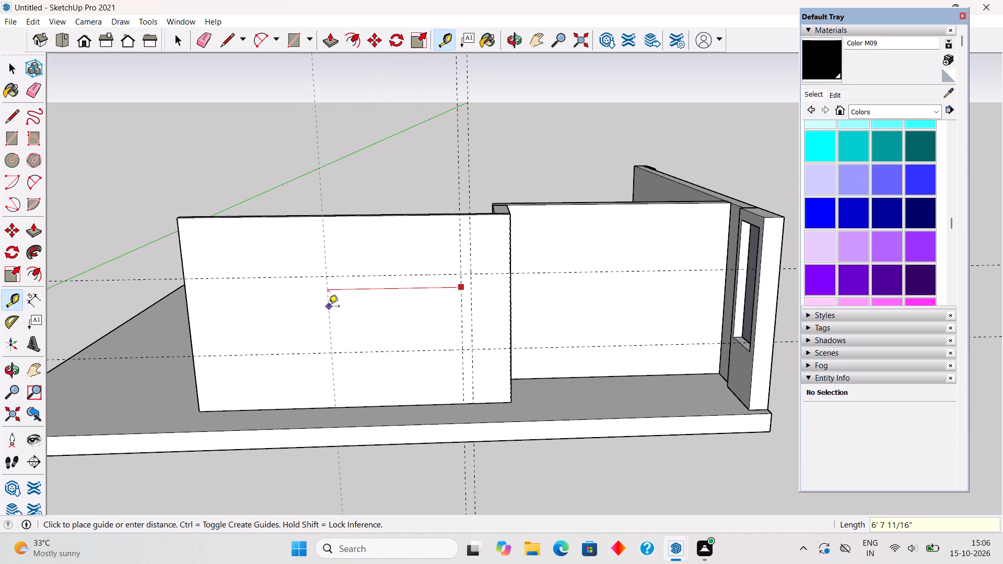
{"action": "type", "text": "6'"}
{"action": "key", "text": "Return"}
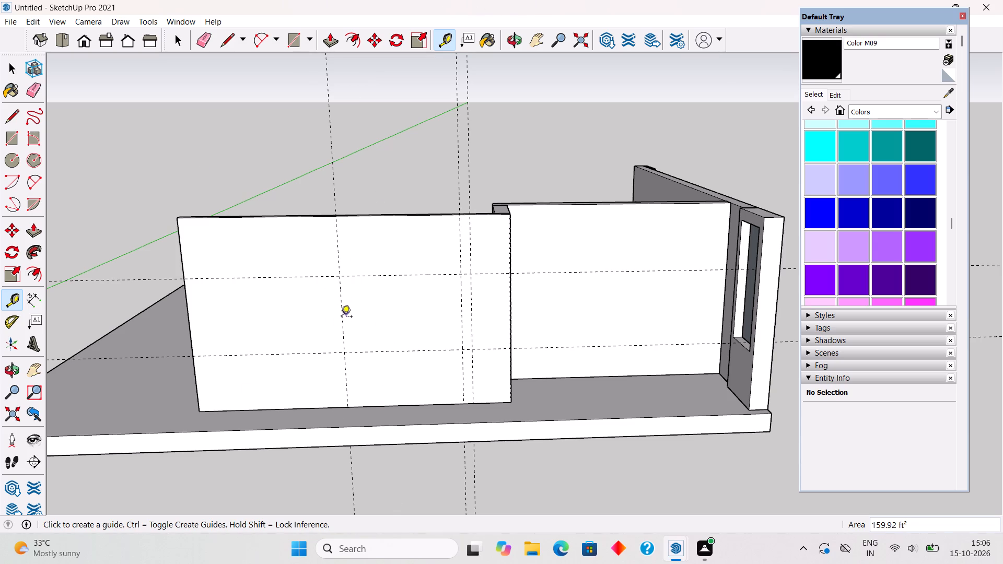
{"action": "left_click", "coordinate": [341, 301]}
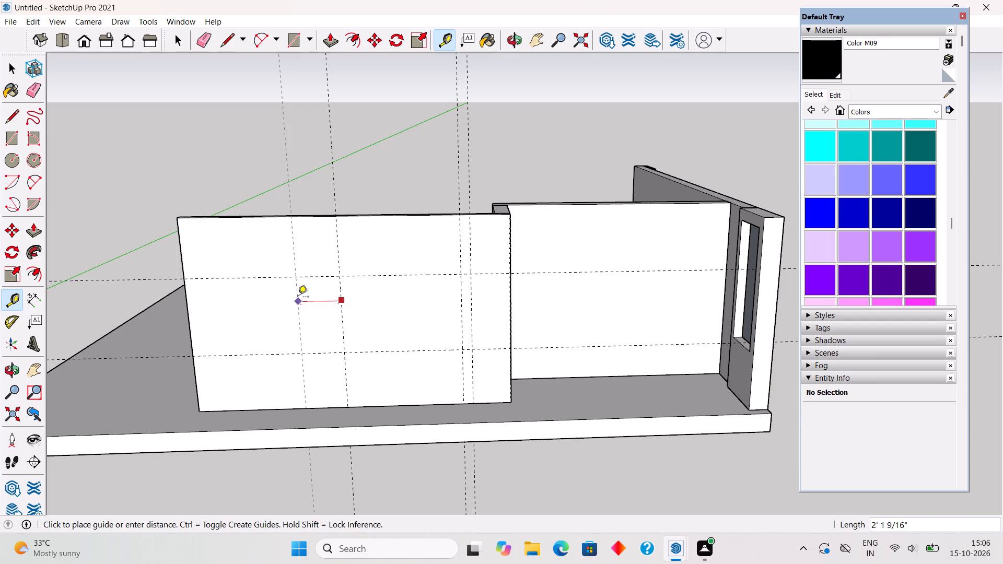
{"action": "key", "text": "3"}
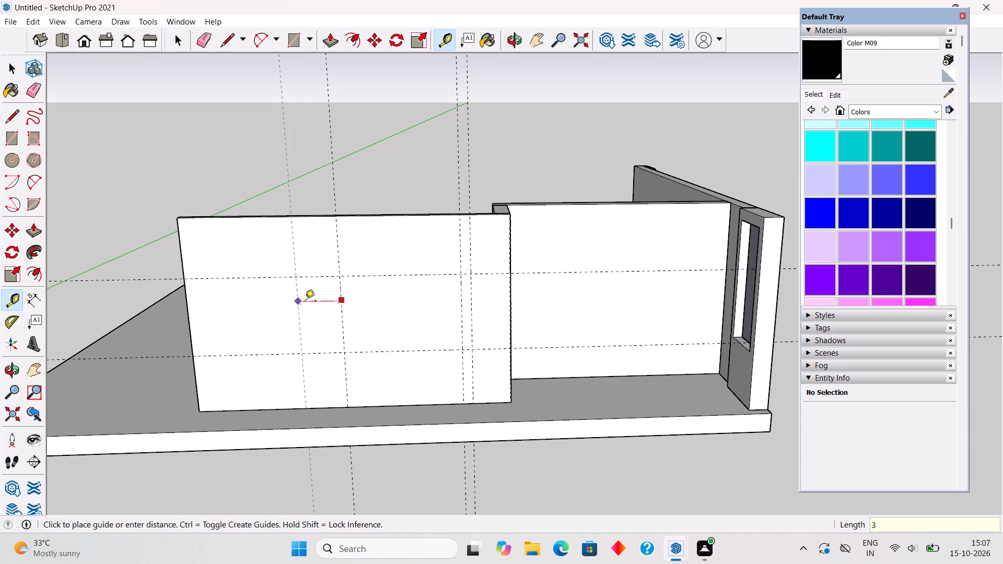
{"action": "key", "text": "apostrophe"}
{"action": "key", "text": "Return"}
{"action": "key", "text": "space"}
Push the free end face of the front wall inward 4' 6" to the outermost vertical guide.
{"action": "middle_click_drag", "start_coordinate": [266, 314], "coordinate": [443, 291]}
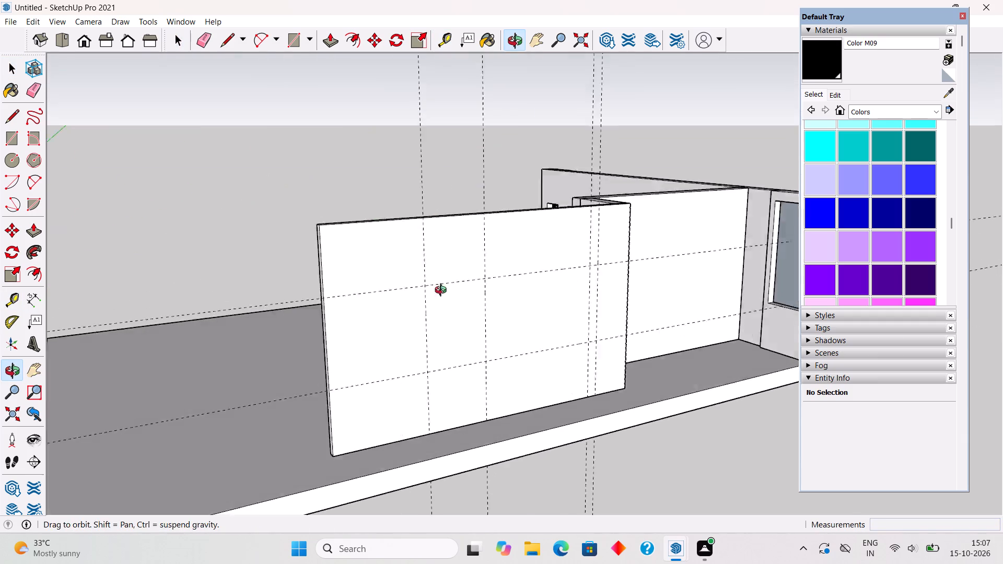
{"action": "middle_click_drag", "start_coordinate": [443, 291], "coordinate": [474, 282]}
{"action": "scroll", "coordinate": [426, 337], "scroll_direction": "up", "scroll_amount": 2}
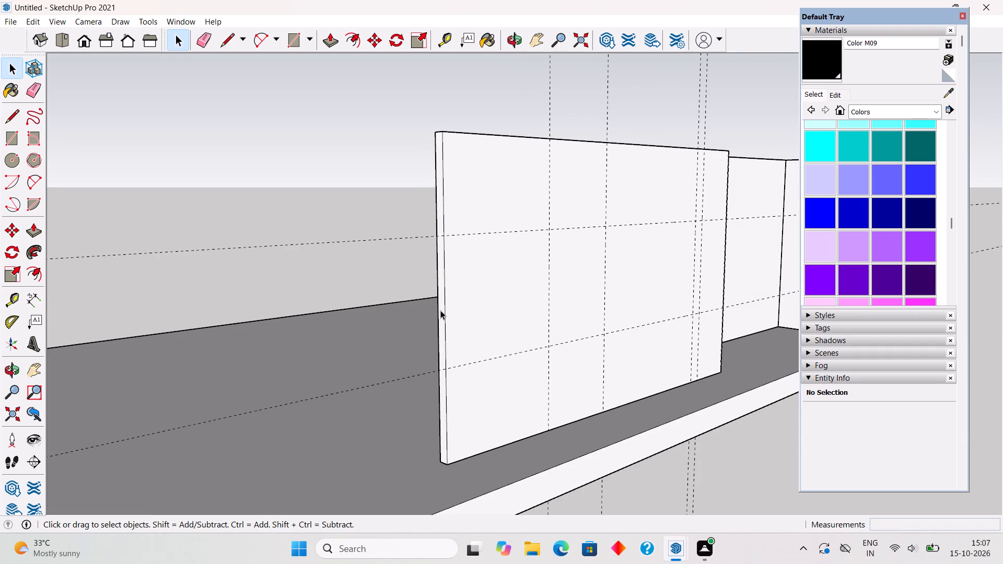
{"action": "triple_click", "coordinate": [443, 326]}
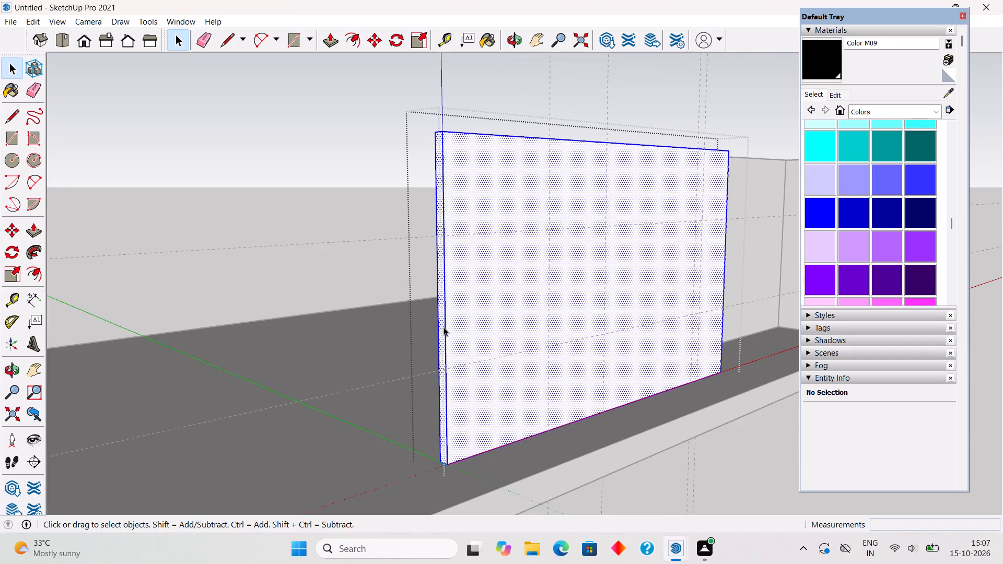
{"action": "key", "text": "p"}
{"action": "left_click", "coordinate": [444, 324]}
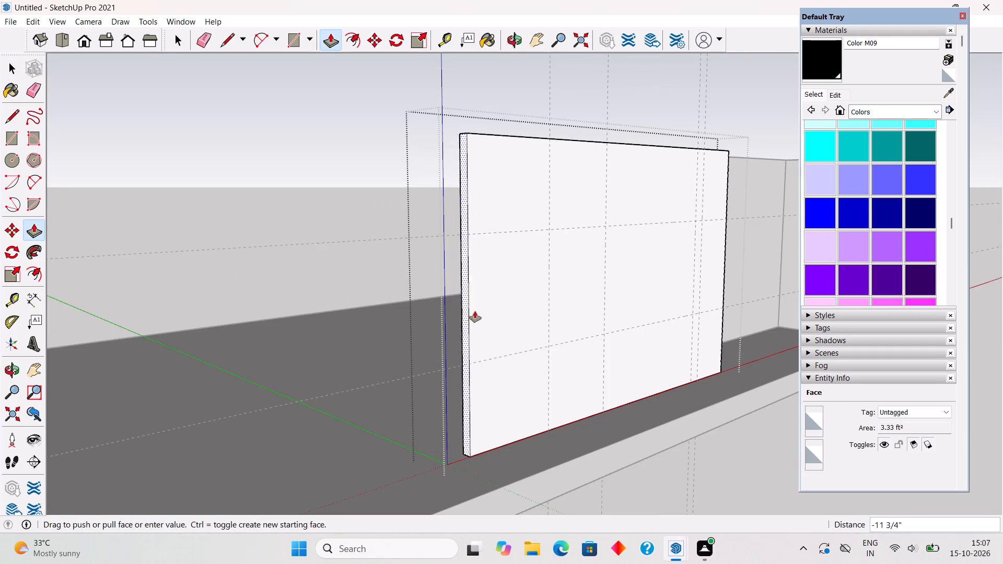
{"action": "left_click", "coordinate": [551, 318]}
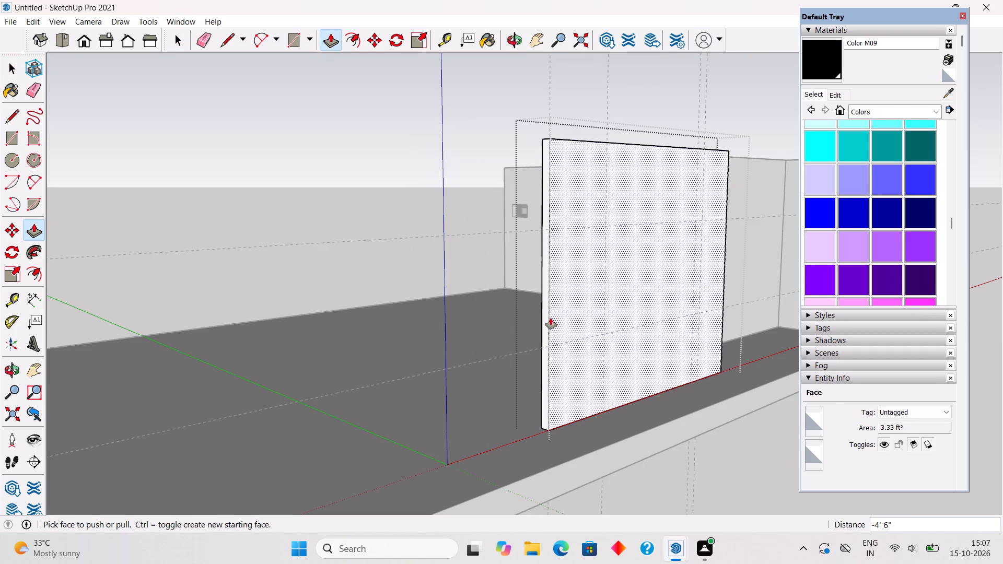
{"action": "key", "text": "space"}
{"action": "left_click", "coordinate": [392, 171]}
Draw a 6' by 4' window rectangle on the front wall's face between the guide intersections.
{"action": "middle_click_drag", "start_coordinate": [570, 357], "coordinate": [336, 338]}
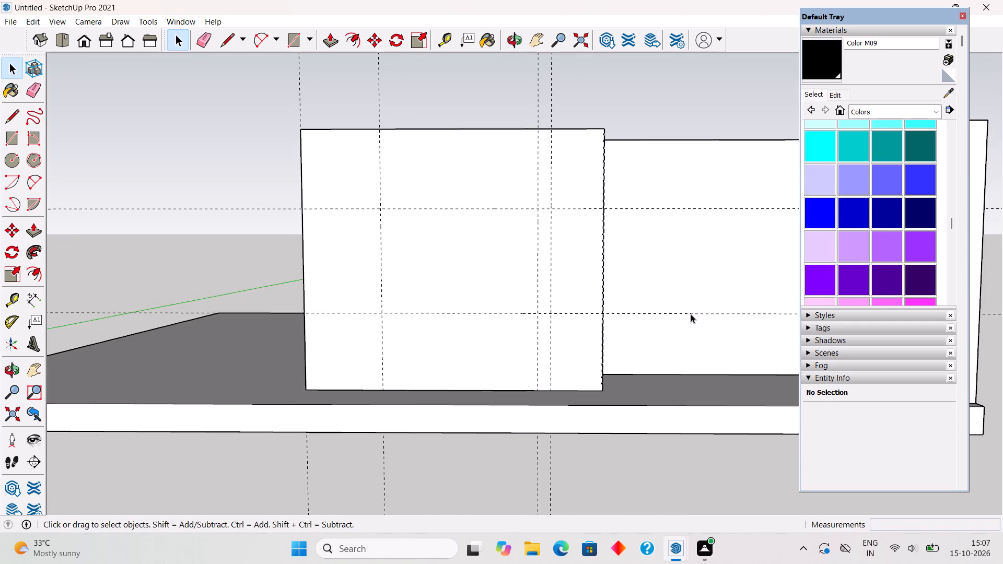
{"action": "scroll", "coordinate": [691, 315], "scroll_direction": "up", "scroll_amount": 3}
{"action": "middle_click_drag", "start_coordinate": [566, 344], "coordinate": [651, 366]}
{"action": "triple_click", "coordinate": [515, 263]}
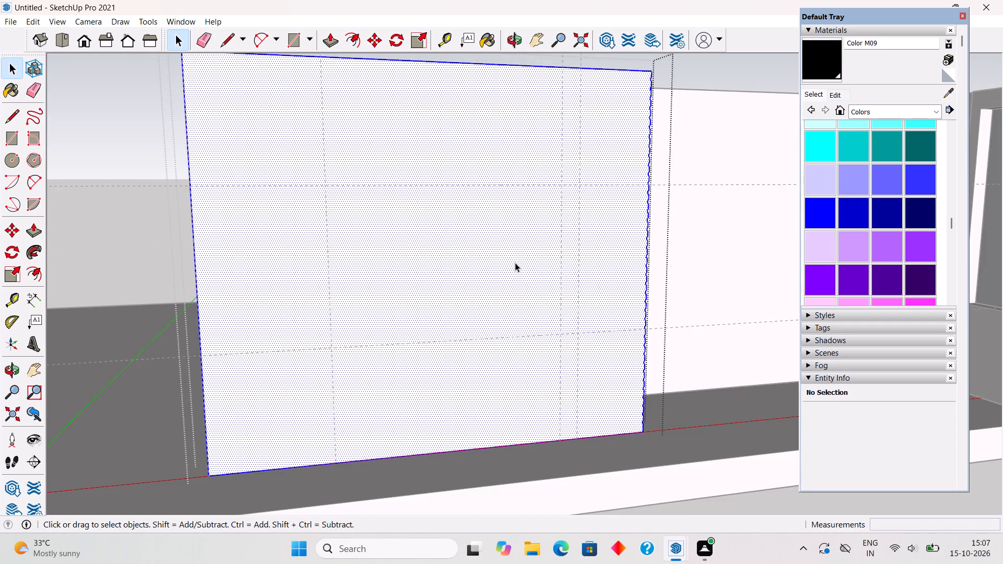
{"action": "key", "text": "r"}
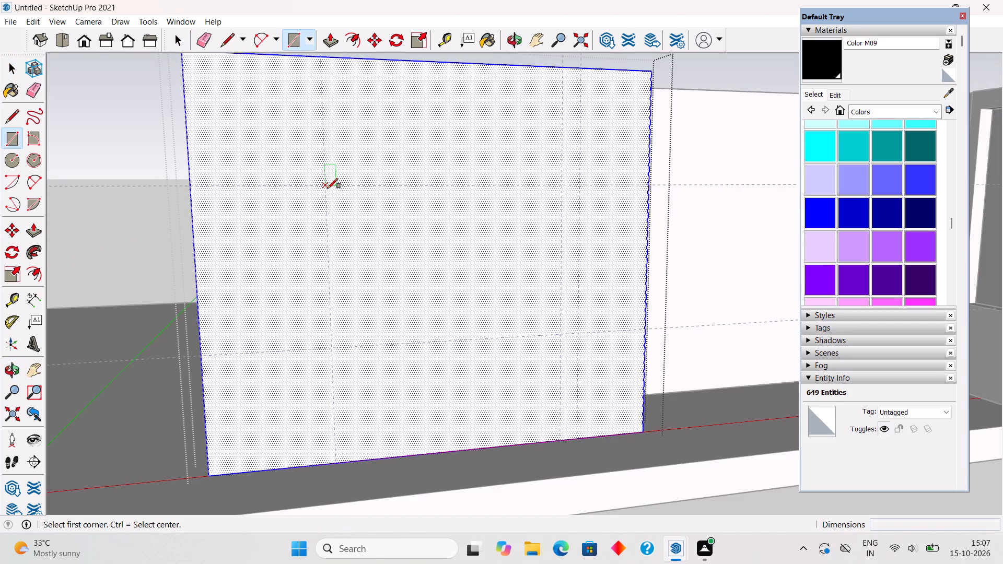
{"action": "left_click", "coordinate": [328, 189]}
{"action": "left_click", "coordinate": [563, 336]}
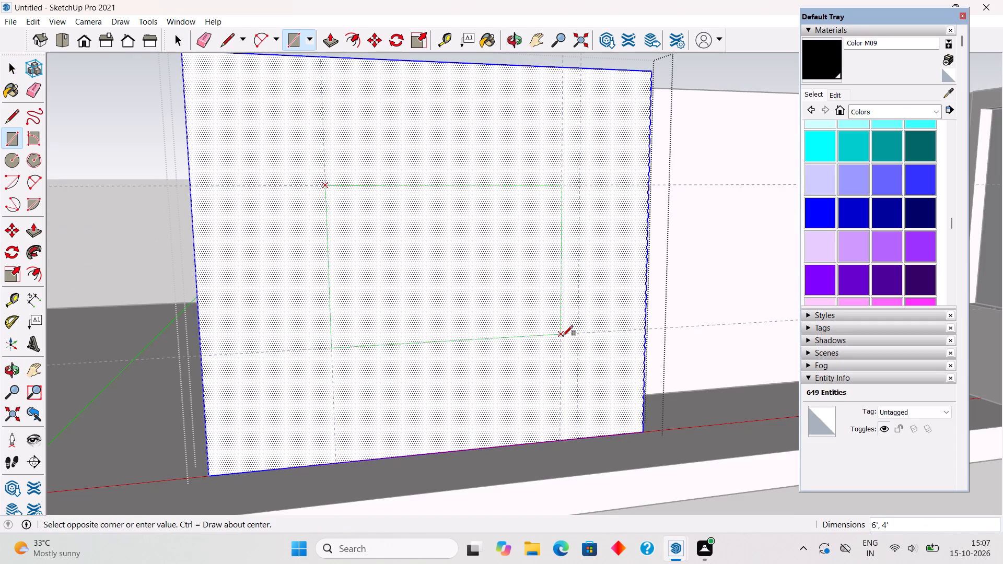
{"action": "key", "text": "space"}
Push the window rectangle 4" through the front wall to cut the opening.
{"action": "key", "text": "p"}
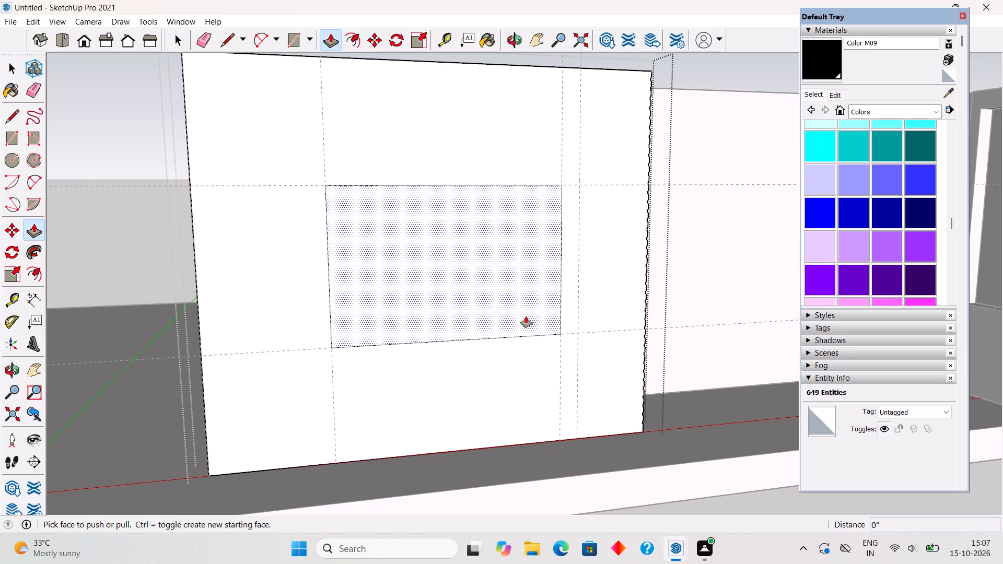
{"action": "left_click_drag", "start_coordinate": [526, 316], "coordinate": [444, 232]}
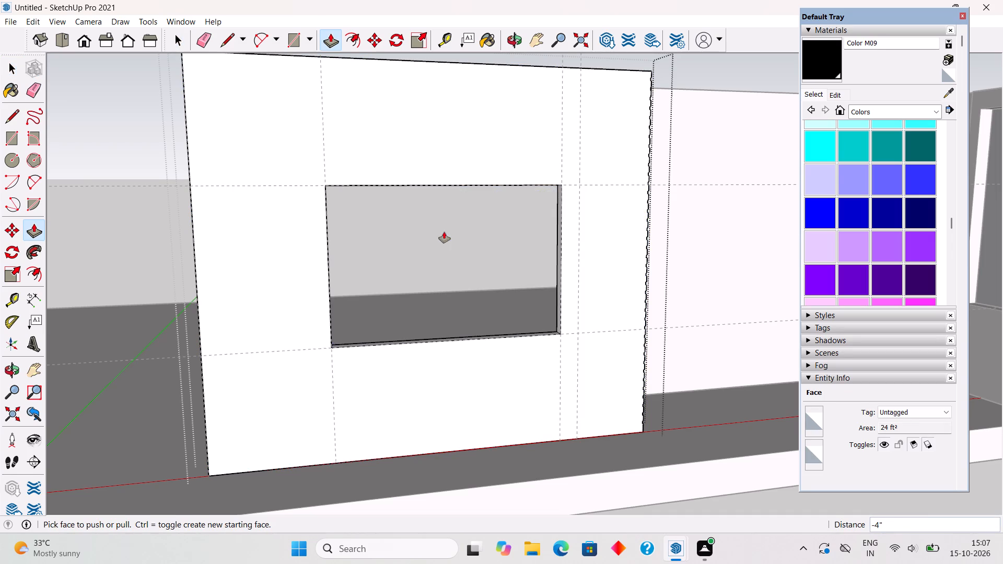
{"action": "key", "text": "space"}
{"action": "scroll", "coordinate": [452, 165], "scroll_direction": "down", "scroll_amount": 6}
{"action": "left_click", "coordinate": [474, 68]}
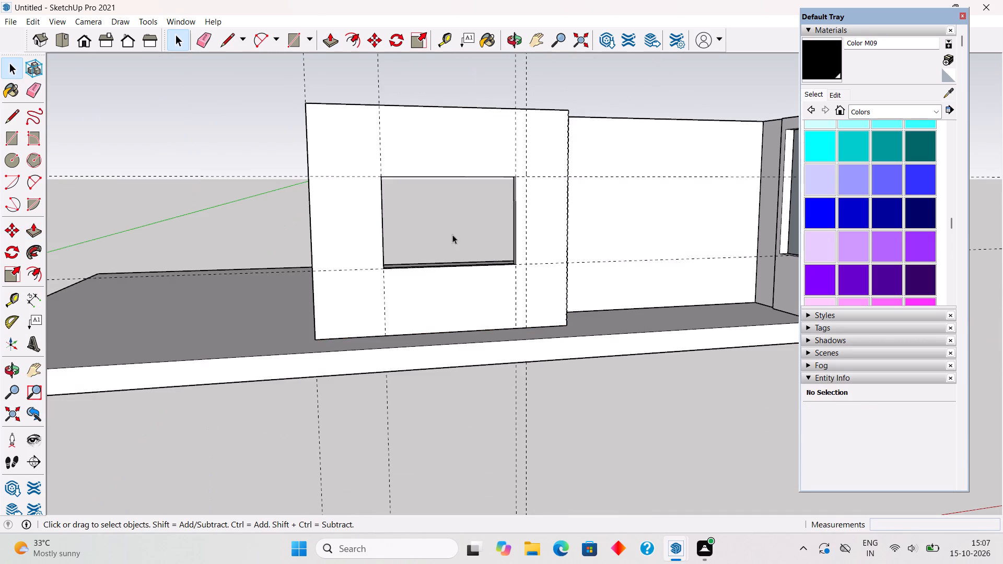
Draw a 6' by 4' rectangle over the front wall's window opening, outside the wall's geometry.
{"action": "scroll", "coordinate": [449, 246], "scroll_direction": "up", "scroll_amount": 1}
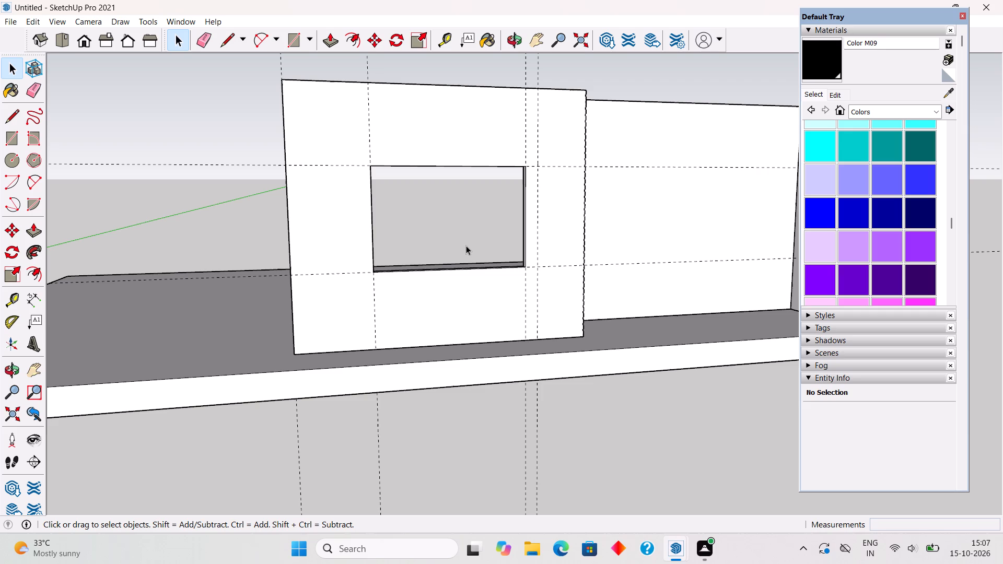
{"action": "key", "text": "r"}
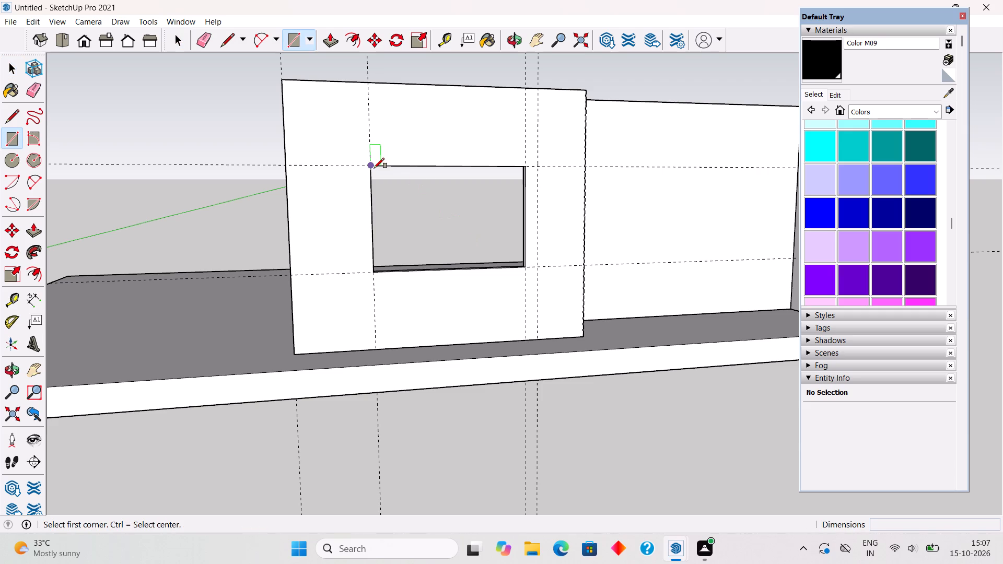
{"action": "left_click", "coordinate": [374, 168]}
{"action": "left_click", "coordinate": [527, 263]}
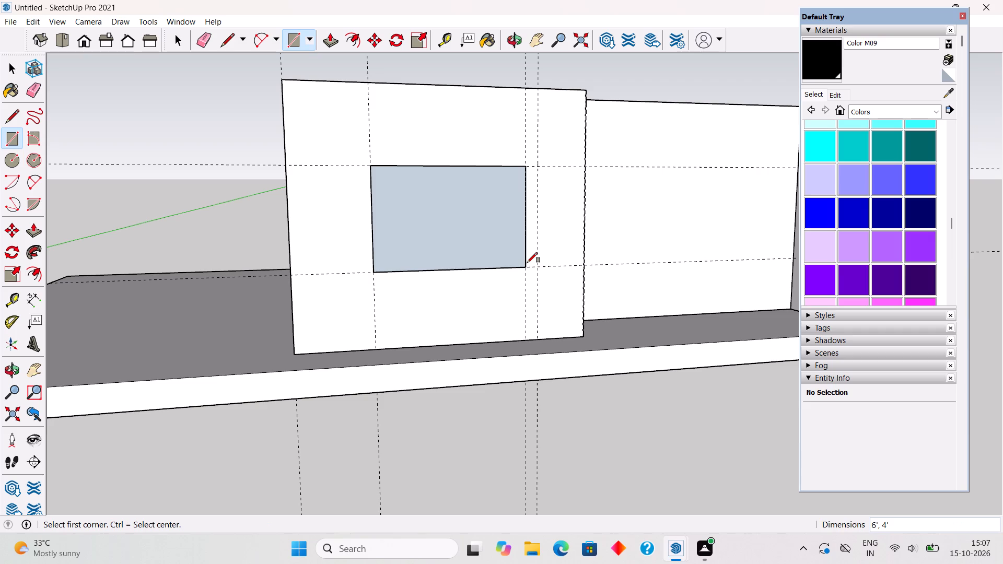
Offset the window rectangle's outline 6" outward and delete the inner face to leave a frame border.
{"action": "key", "text": "f"}
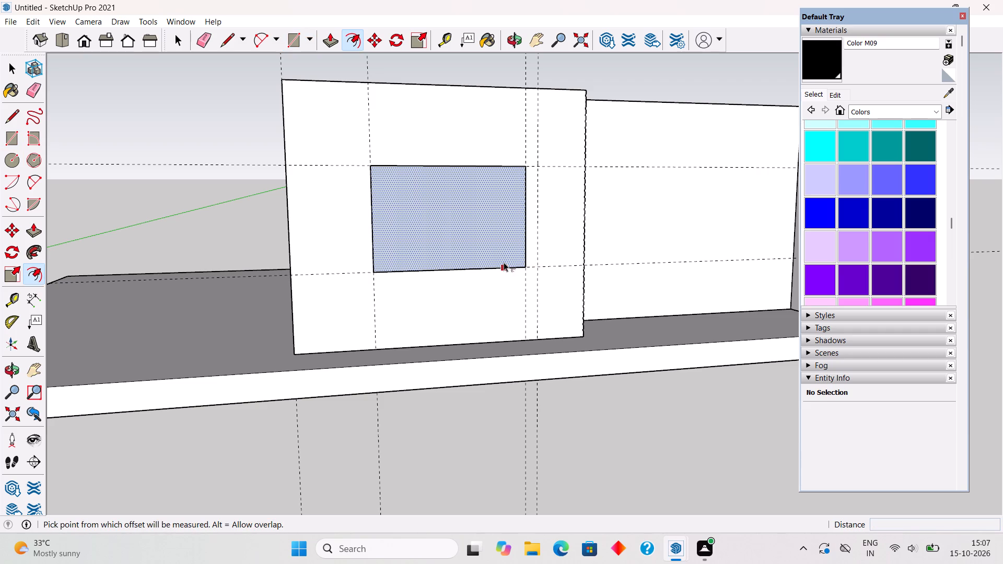
{"action": "left_click", "coordinate": [504, 262]}
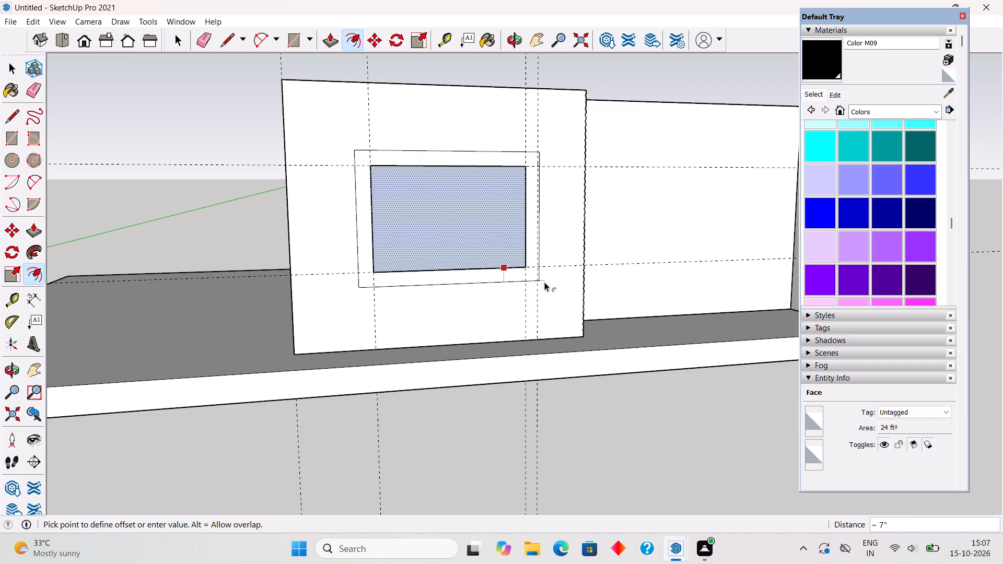
{"action": "type", "text": "6\""}
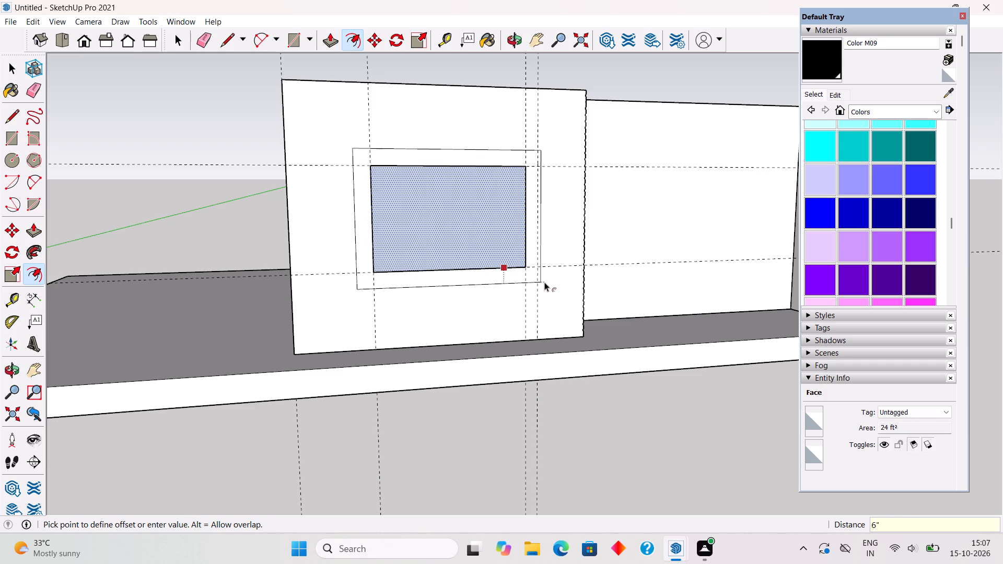
{"action": "key", "text": "Return"}
{"action": "key", "text": "space"}
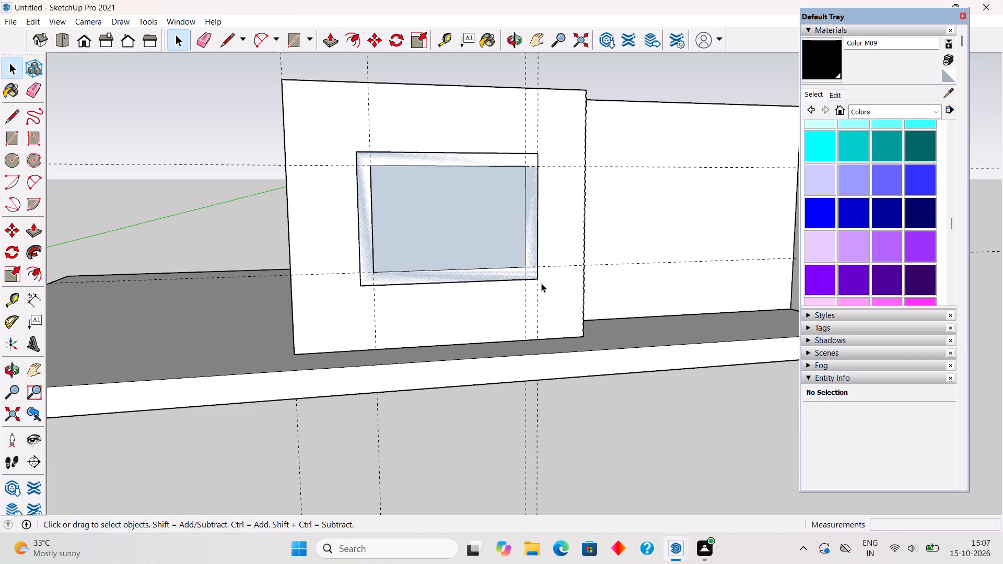
{"action": "left_click", "coordinate": [497, 243]}
{"action": "key", "text": "Delete"}
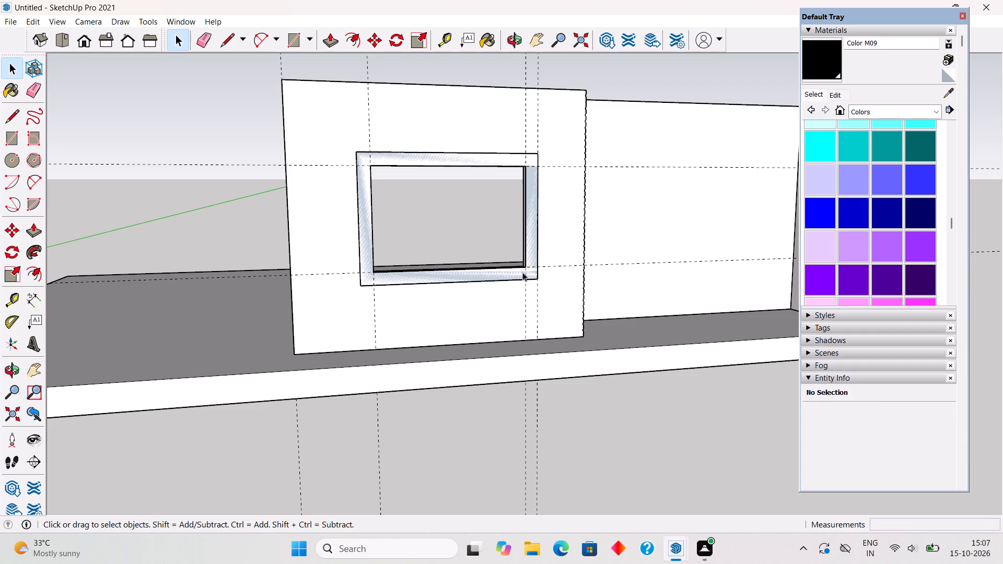
Pull the window's frame border face 3" out from the front wall.
{"action": "key", "text": "p"}
{"action": "left_click", "coordinate": [531, 255]}
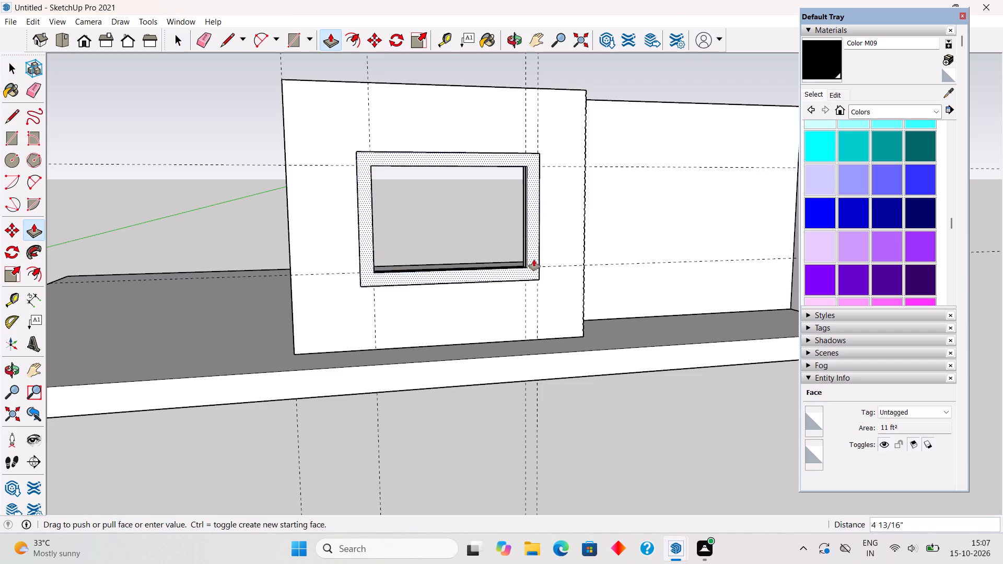
{"action": "type", "text": "3\""}
{"action": "key", "text": "Return"}
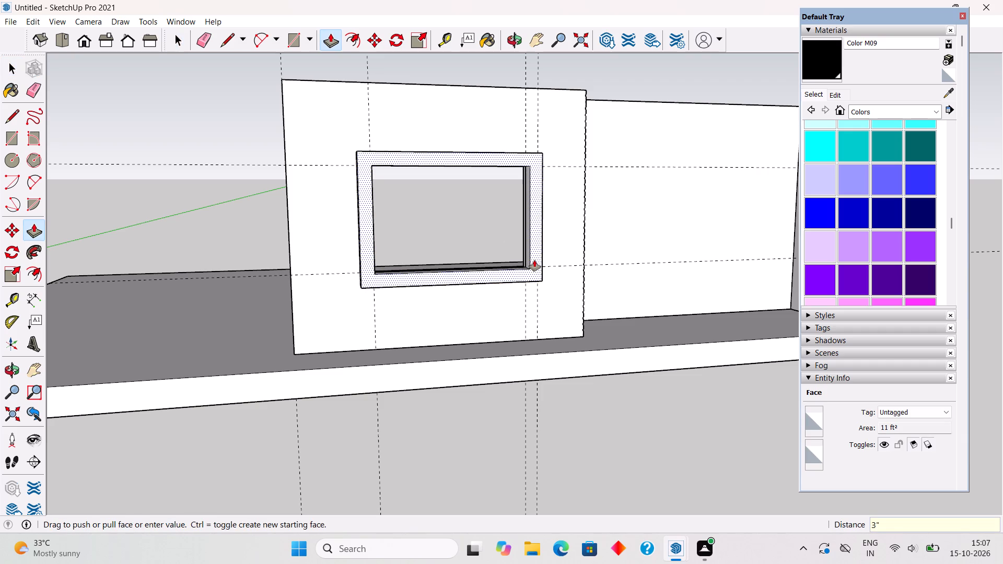
{"action": "key", "text": "space"}
Select all of the connected window frame geometry and make it a group.
{"action": "left_click", "coordinate": [525, 245]}
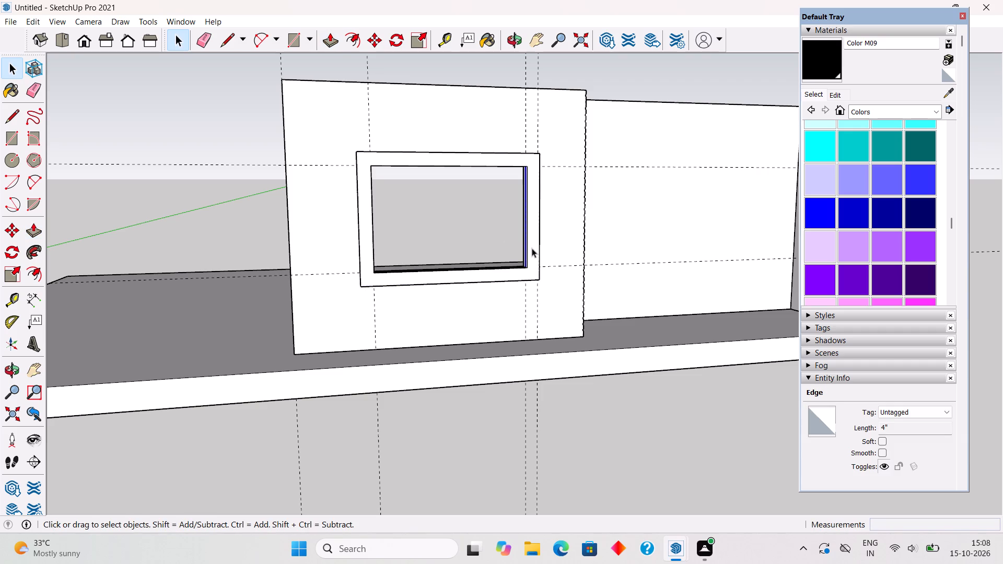
{"action": "triple_click", "coordinate": [532, 248]}
{"action": "right_click", "coordinate": [532, 249]}
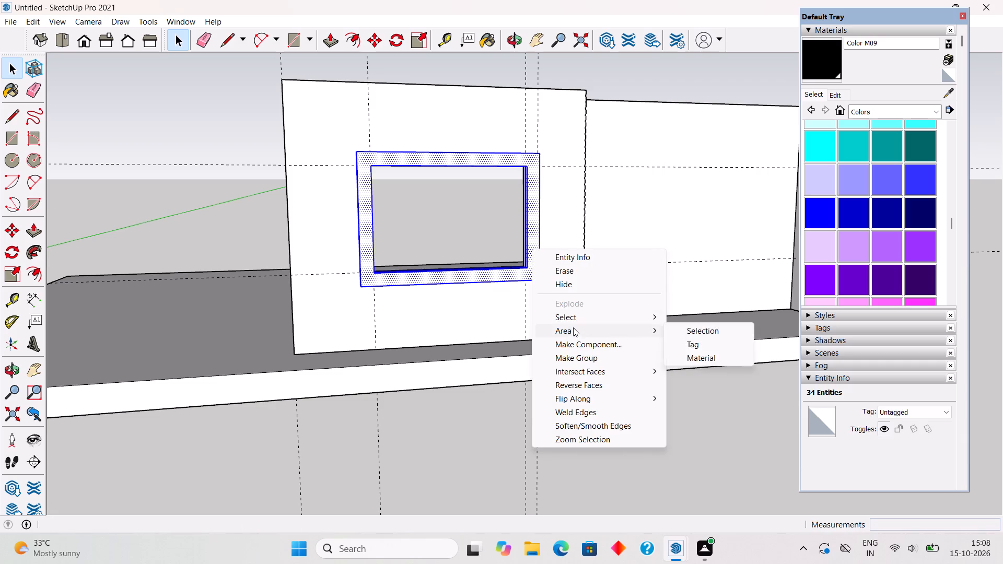
{"action": "left_click", "coordinate": [579, 358]}
{"action": "left_click", "coordinate": [630, 405]}
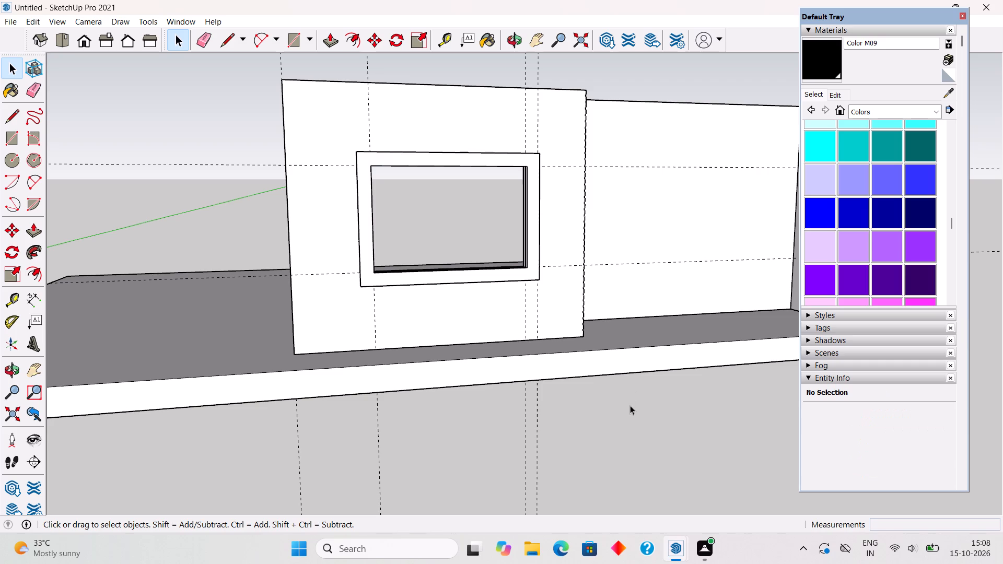
Draw a 6' by 4' rectangle across the inner opening of the grouped window frame.
{"action": "middle_click_drag", "start_coordinate": [451, 202], "coordinate": [308, 246]}
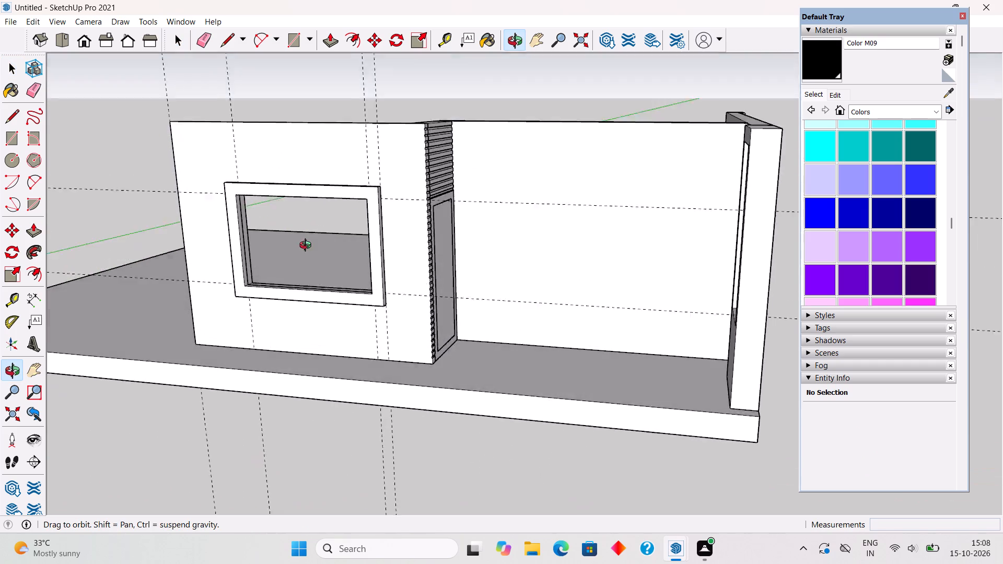
{"action": "middle_click_drag", "start_coordinate": [308, 246], "coordinate": [356, 322]}
{"action": "middle_click_drag", "start_coordinate": [368, 362], "coordinate": [464, 293]}
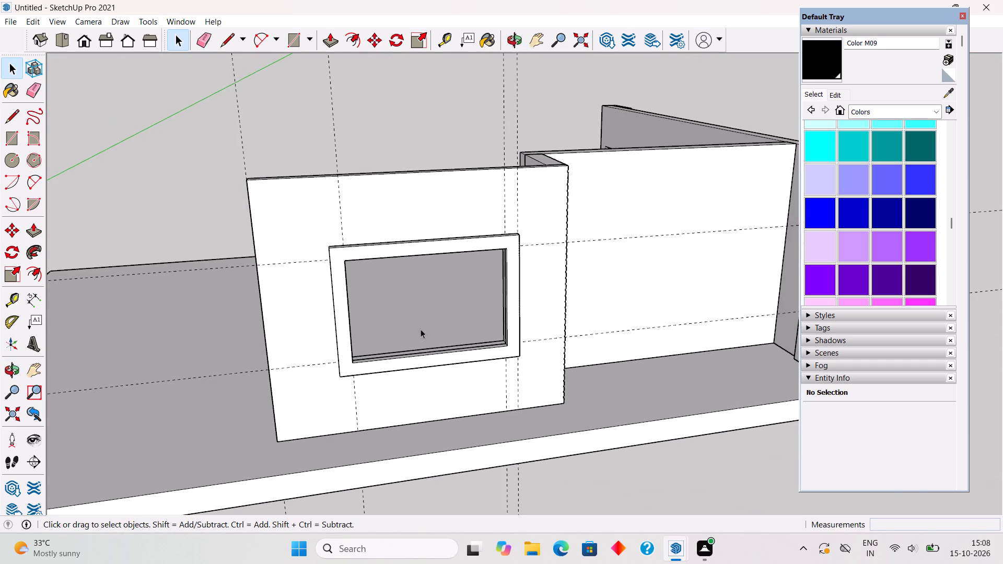
{"action": "key", "text": "r"}
{"action": "left_click", "coordinate": [342, 264]}
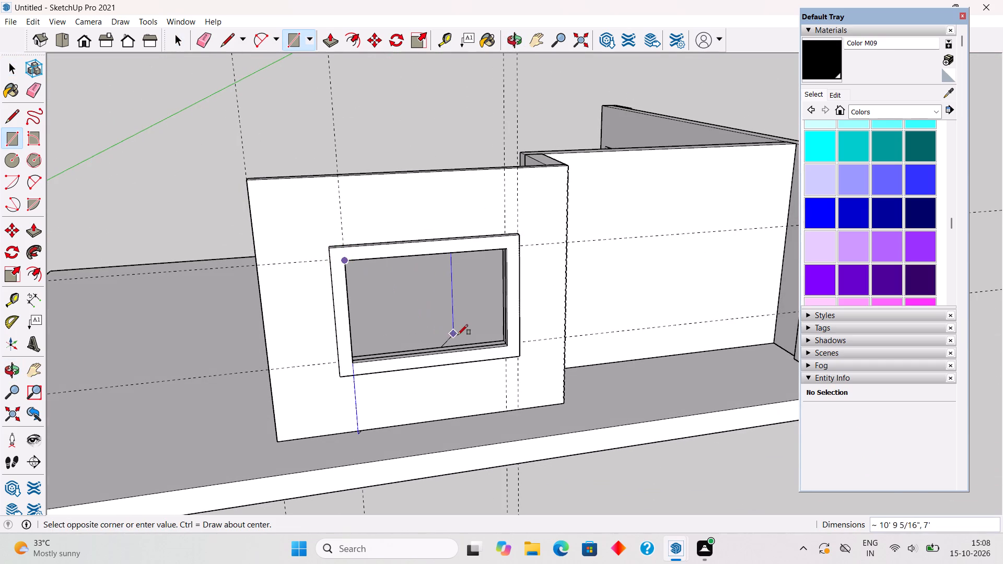
{"action": "left_click", "coordinate": [508, 348]}
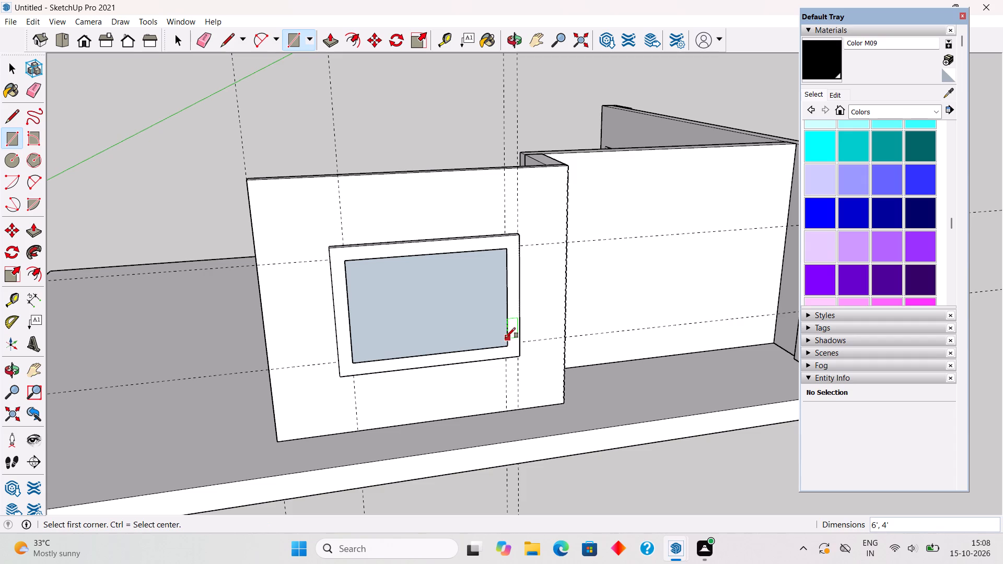
{"action": "key", "text": "space"}
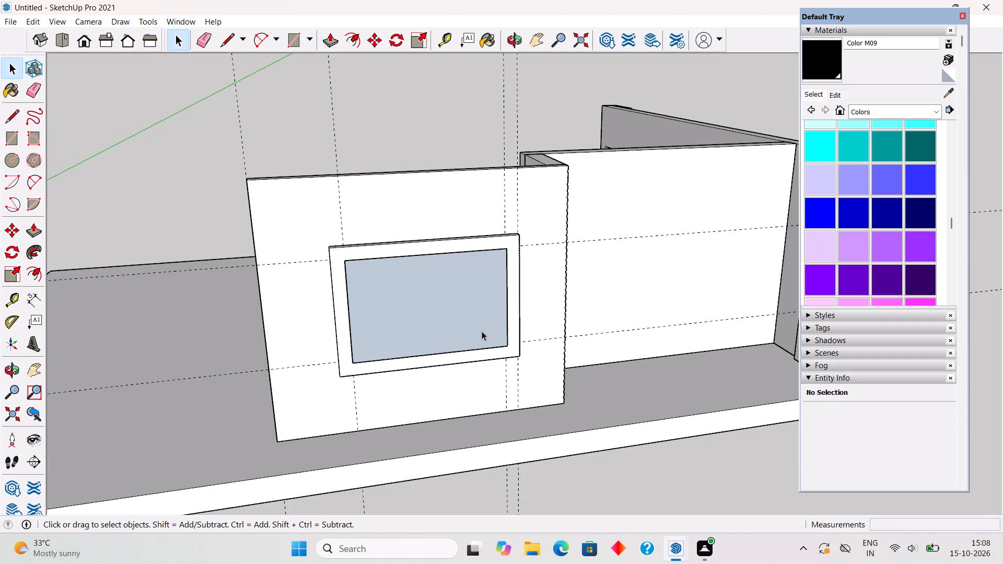
Offset the new window rectangle's outline 3" inward to form an inner sash border.
{"action": "key", "text": "f"}
{"action": "left_click", "coordinate": [467, 342]}
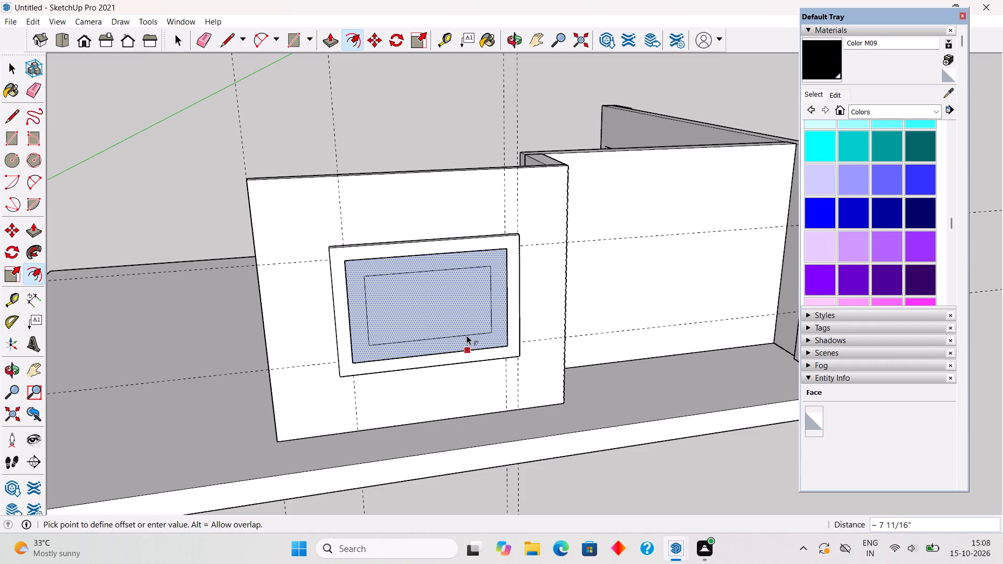
{"action": "type", "text": "3\""}
{"action": "key", "text": "Return"}
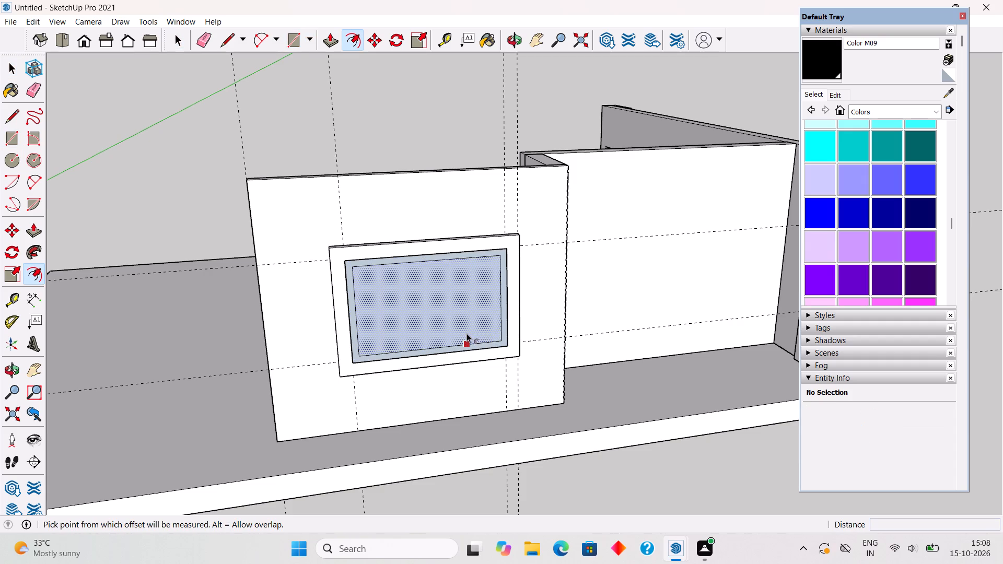
{"action": "key", "text": "space"}
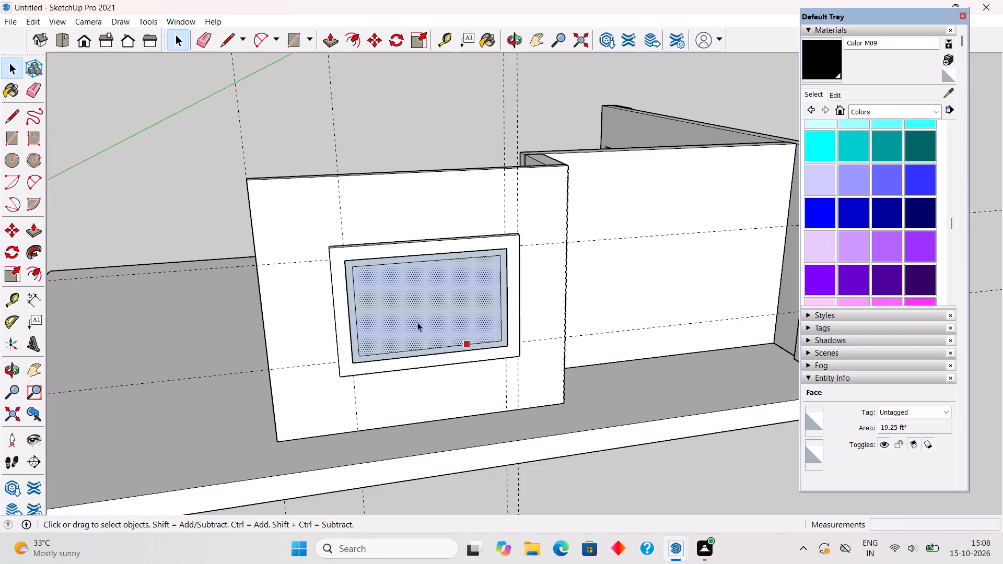
Place a vertical centre guide on the window pane, 2' 9" from the inner border's side edge.
{"action": "key", "text": "t"}
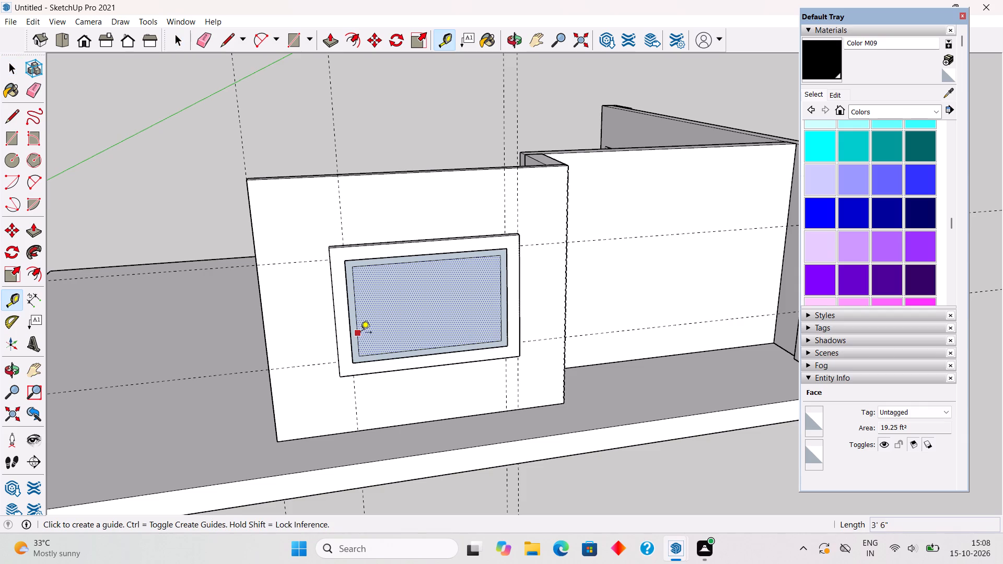
{"action": "left_click", "coordinate": [360, 333]}
{"action": "left_click", "coordinate": [429, 349]}
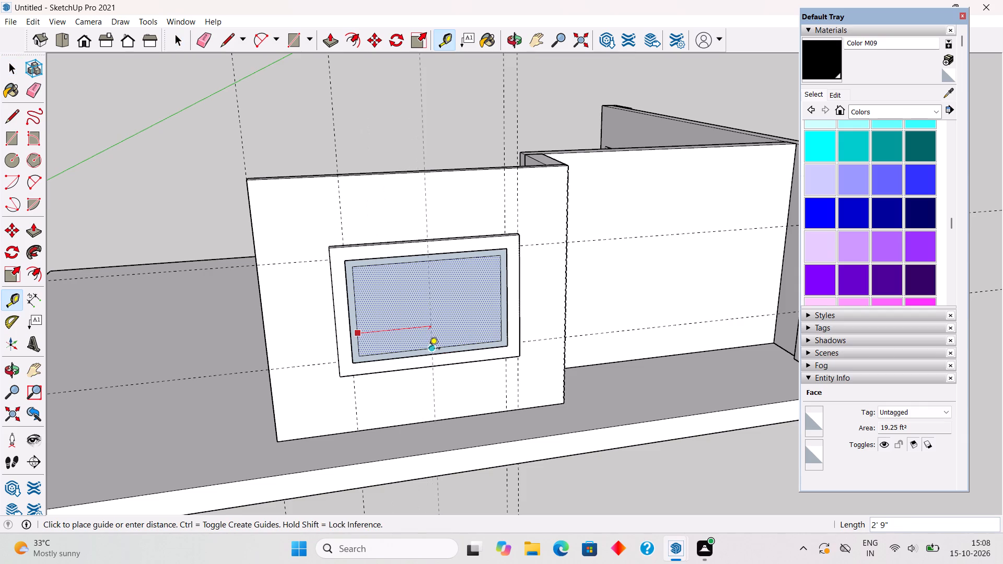
Add vertical guides on the window pane 1.5' in from each side edge of the inner border.
{"action": "left_click", "coordinate": [499, 310]}
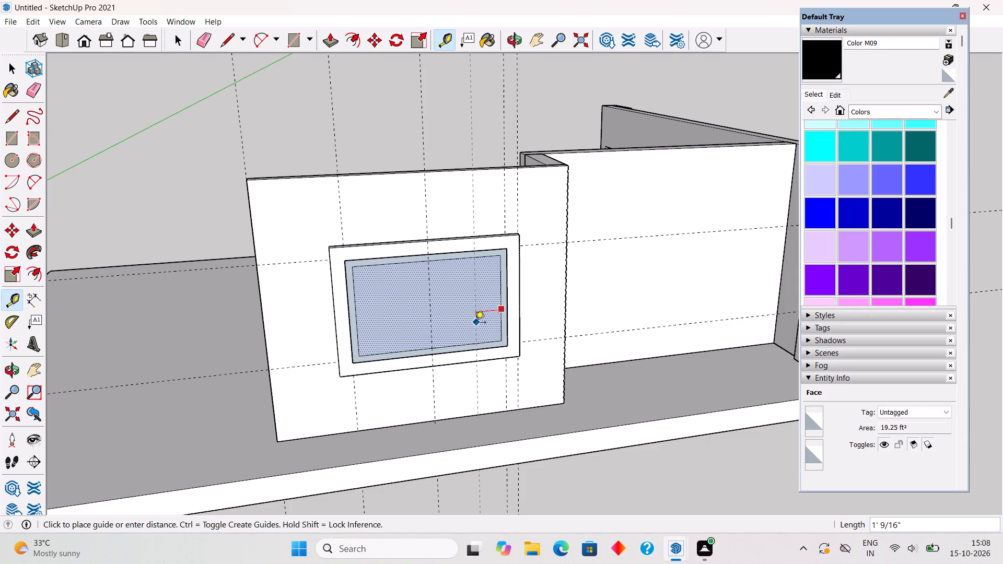
{"action": "type", "text": "1.5'"}
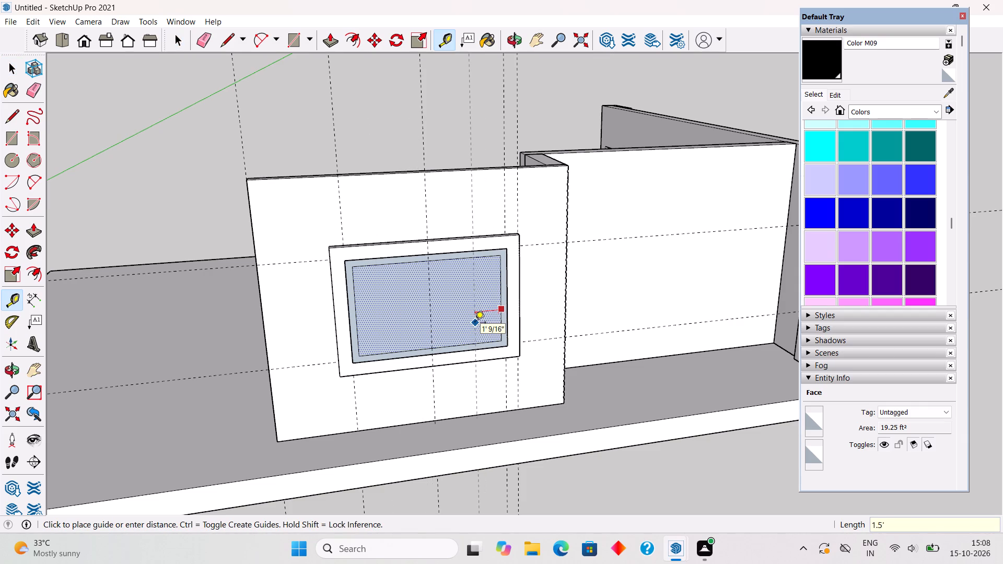
{"action": "key", "text": "Return"}
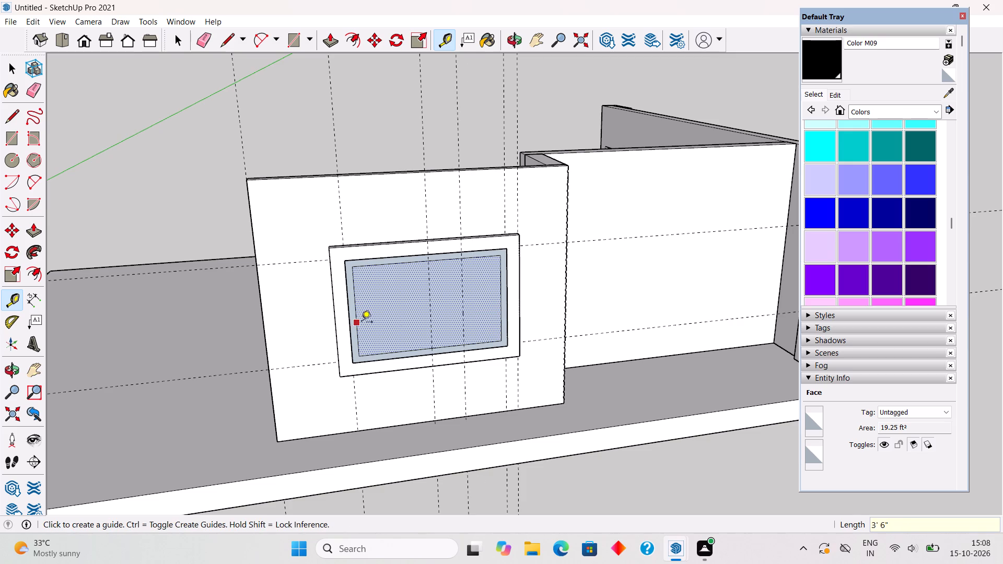
{"action": "left_click", "coordinate": [355, 326]}
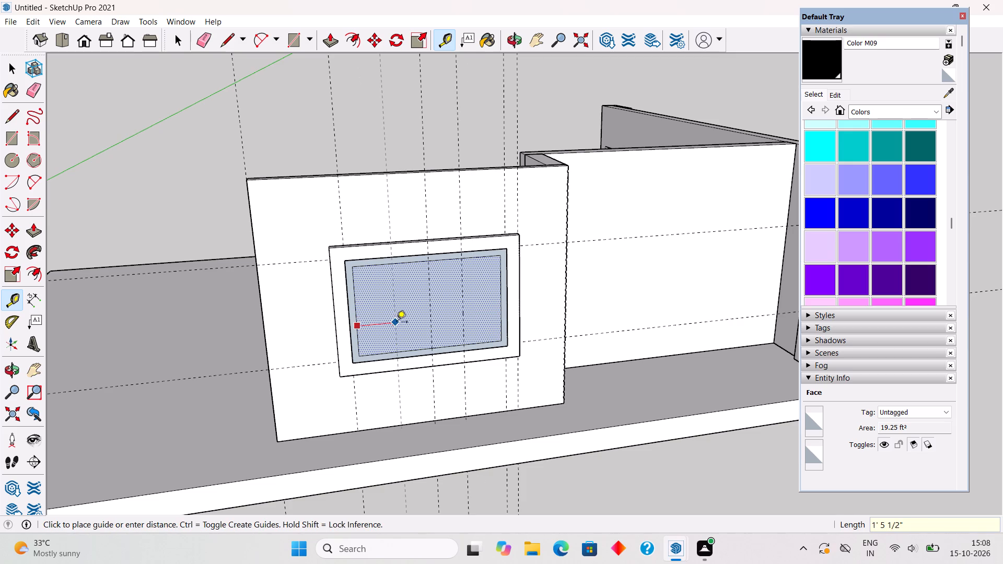
{"action": "type", "text": "1.5'"}
{"action": "key", "text": "Return"}
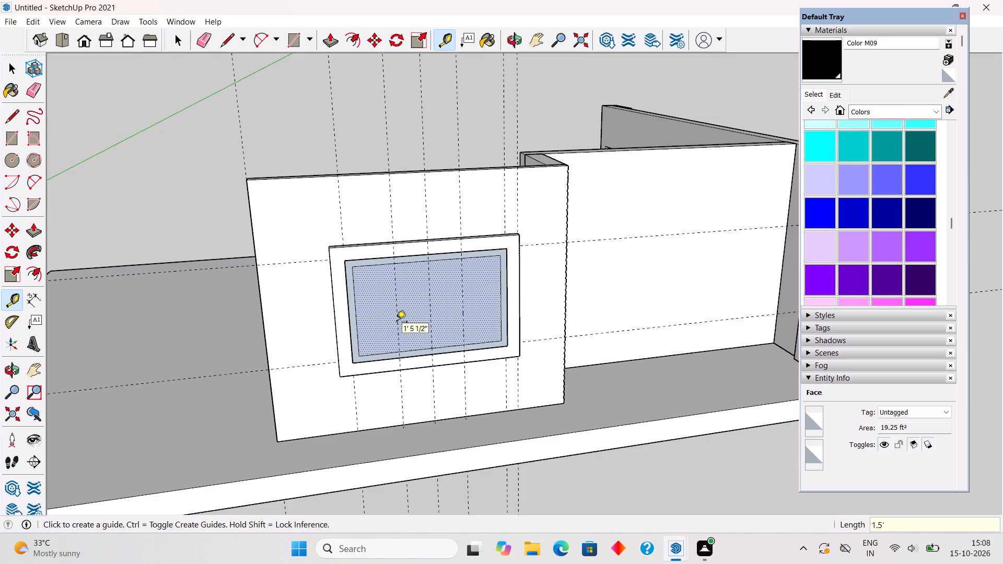
Add vertical guides 3" inward, towards the centre guide, from the two 1.5' guides on the window pane.
{"action": "scroll", "coordinate": [396, 323], "scroll_direction": "up", "scroll_amount": 8}
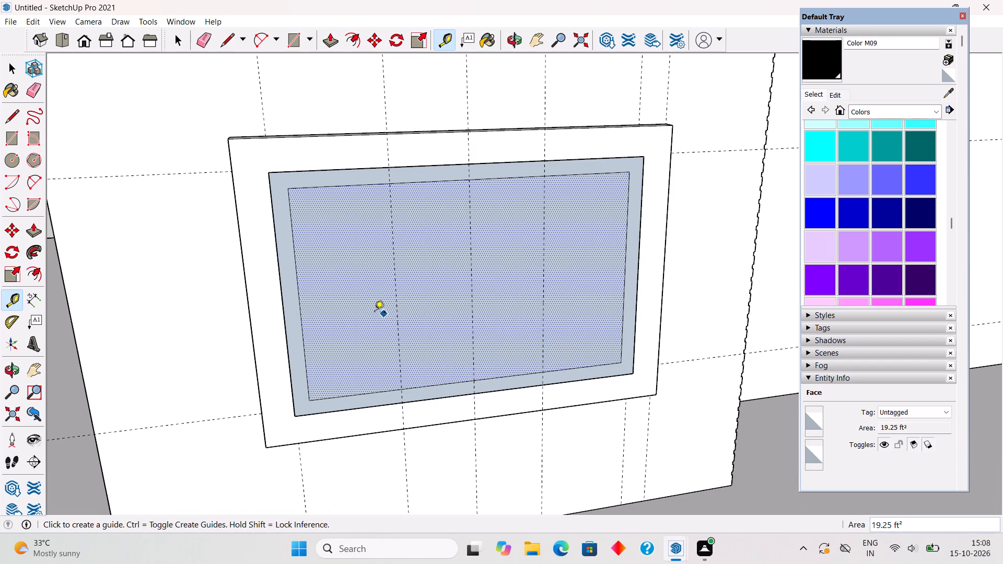
{"action": "left_click", "coordinate": [400, 303]}
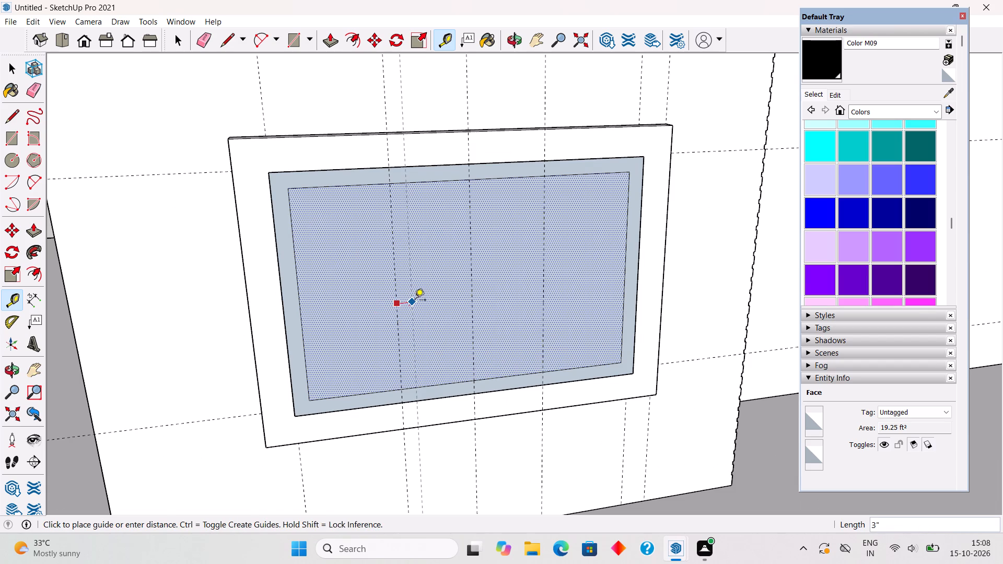
{"action": "type", "text": "3\""}
{"action": "key", "text": "Return"}
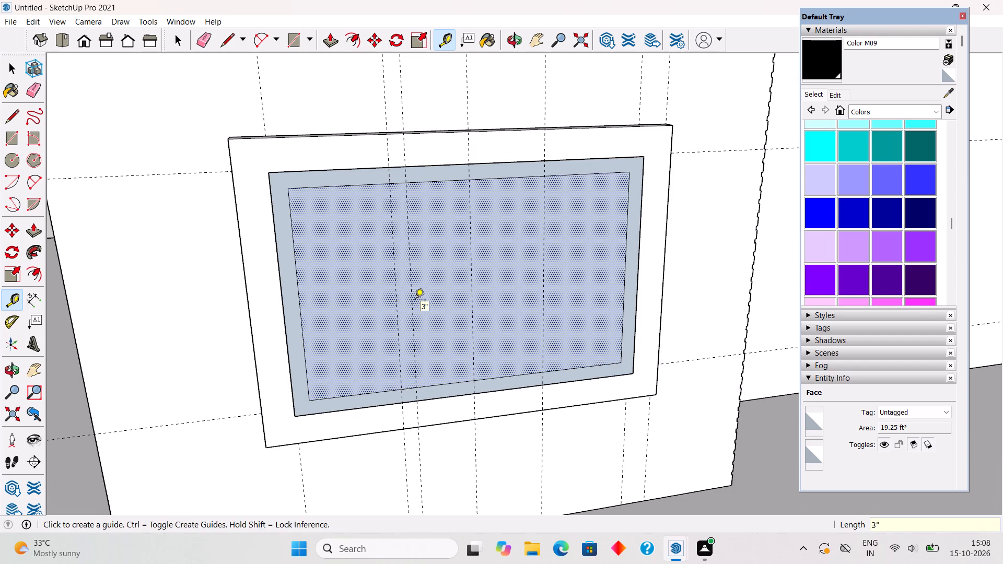
{"action": "left_click", "coordinate": [545, 294]}
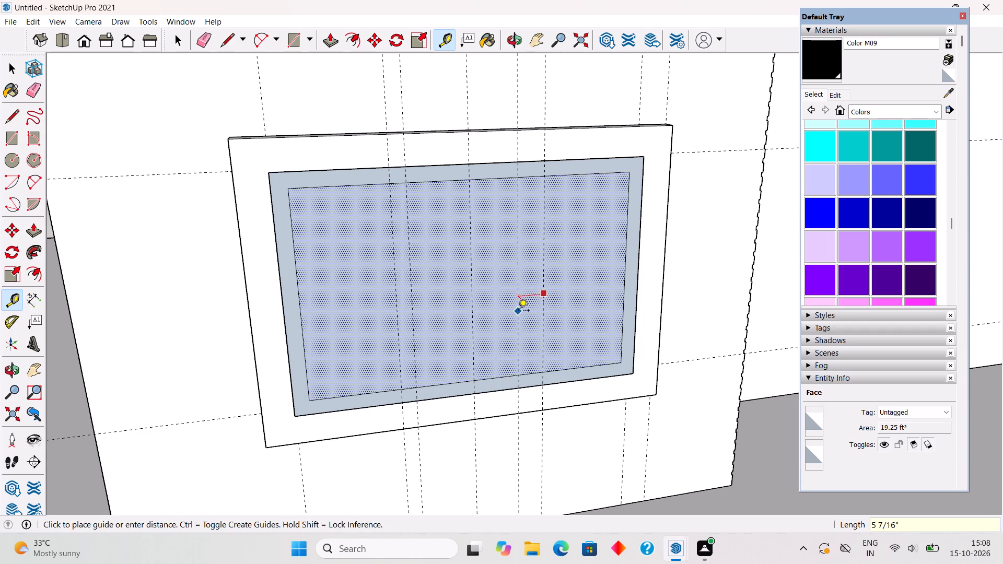
{"action": "type", "text": "3\""}
{"action": "key", "text": "Return"}
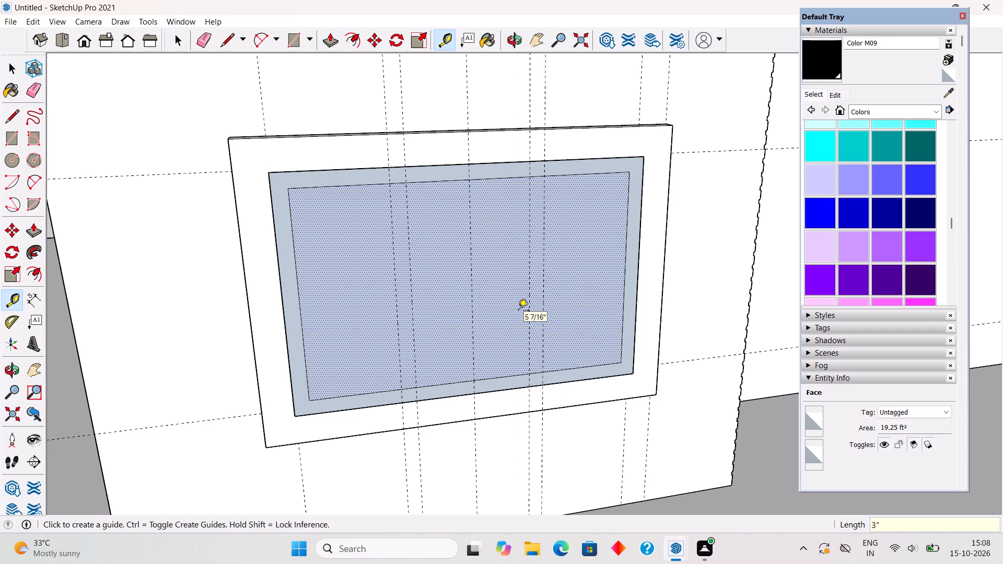
{"action": "key", "text": "space"}
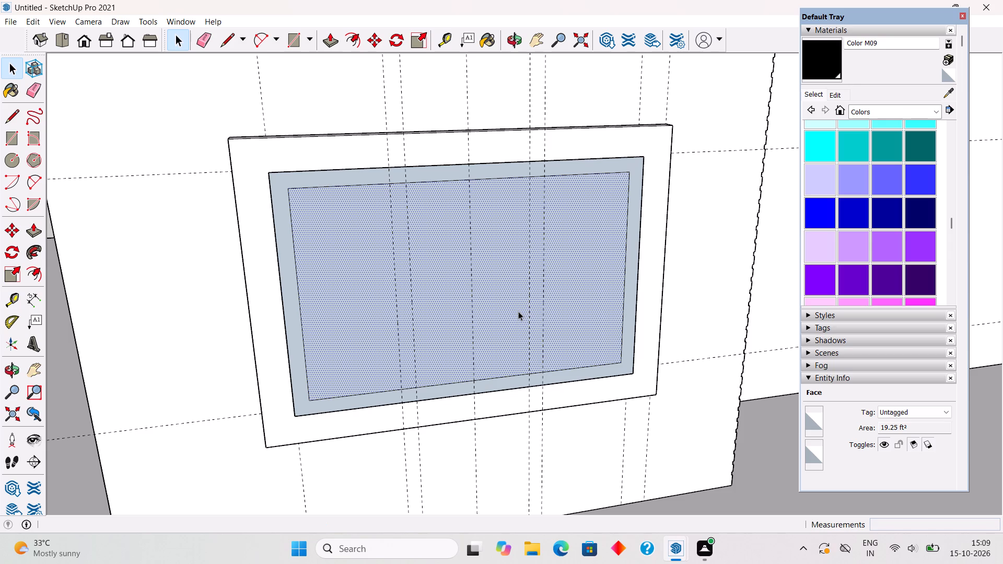
Draw four vertical 3' 6" lines along the paired off-centre guides, across the inner border, to outline two mullions.
{"action": "key", "text": "l"}
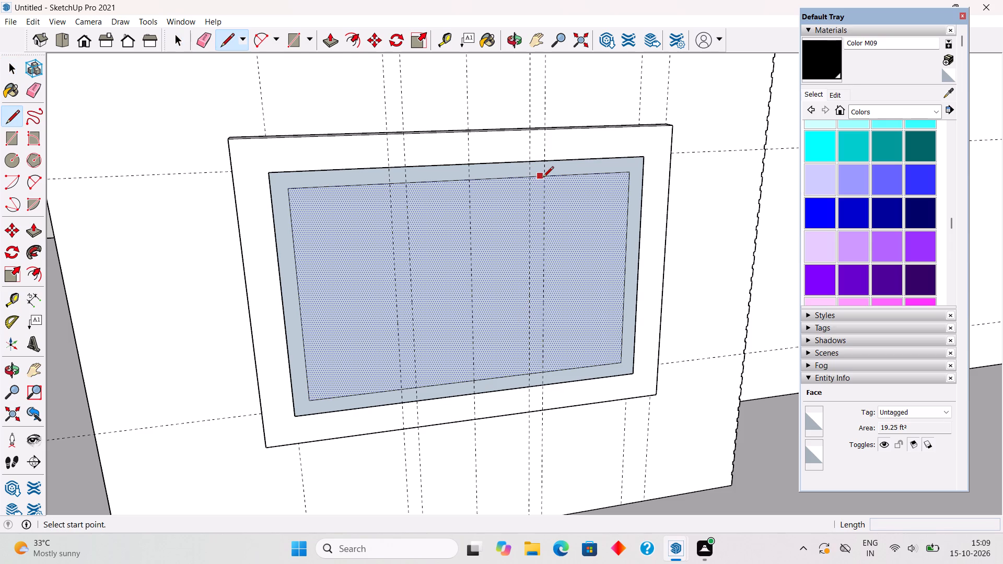
{"action": "left_click", "coordinate": [543, 178]}
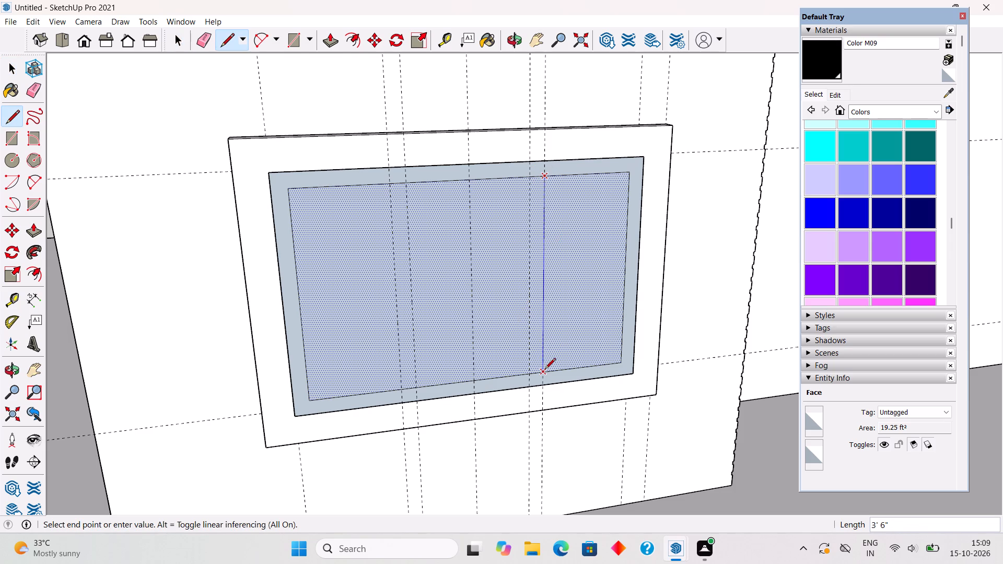
{"action": "left_click", "coordinate": [545, 370]}
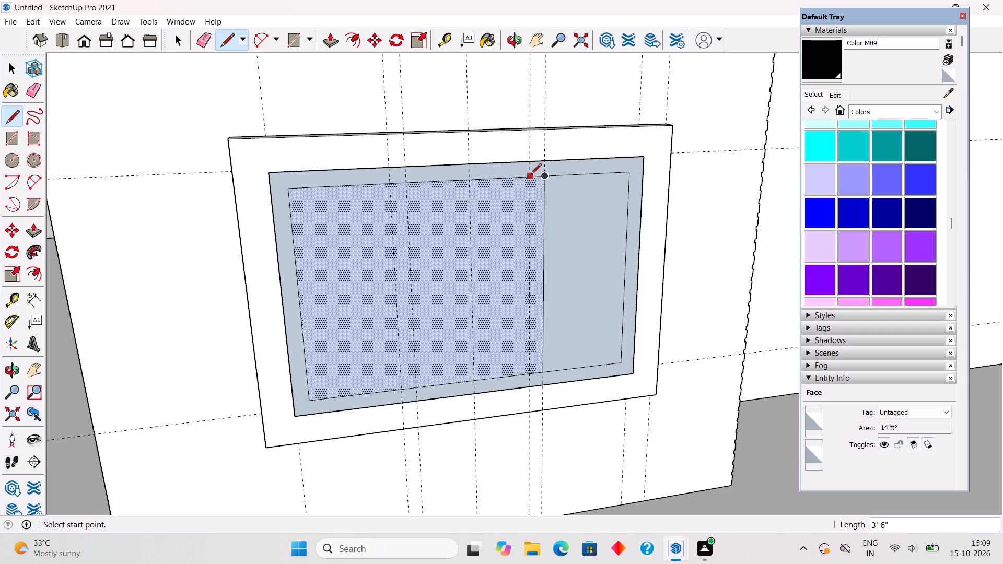
{"action": "left_click", "coordinate": [530, 175]}
{"action": "left_click", "coordinate": [526, 375]}
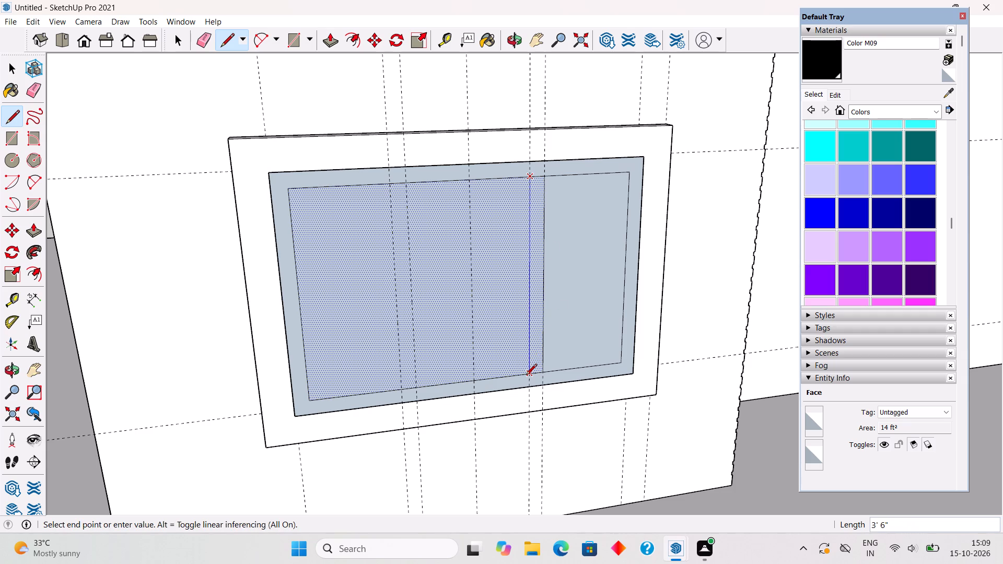
{"action": "left_click", "coordinate": [406, 185]}
{"action": "left_click", "coordinate": [419, 384]}
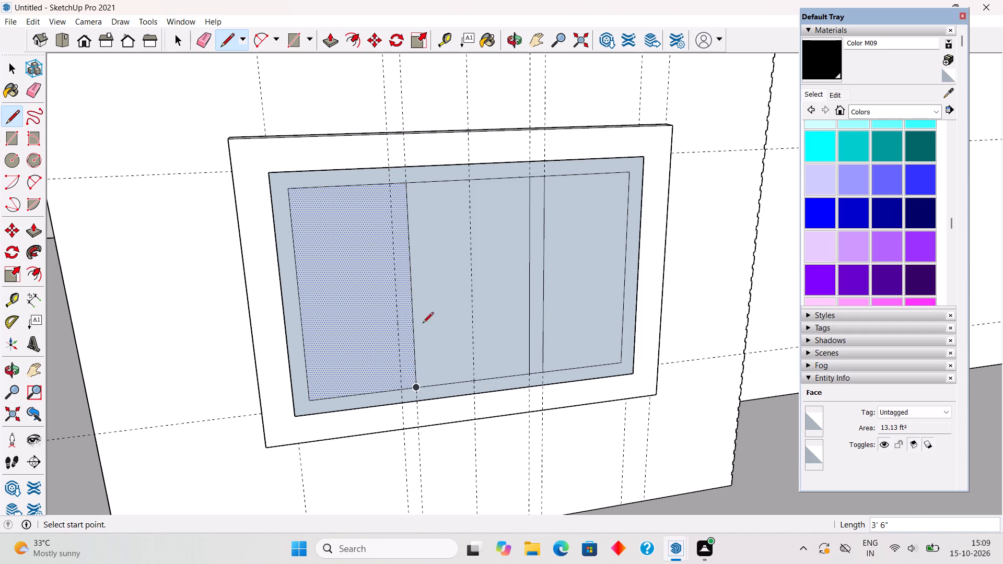
{"action": "left_click", "coordinate": [391, 186]}
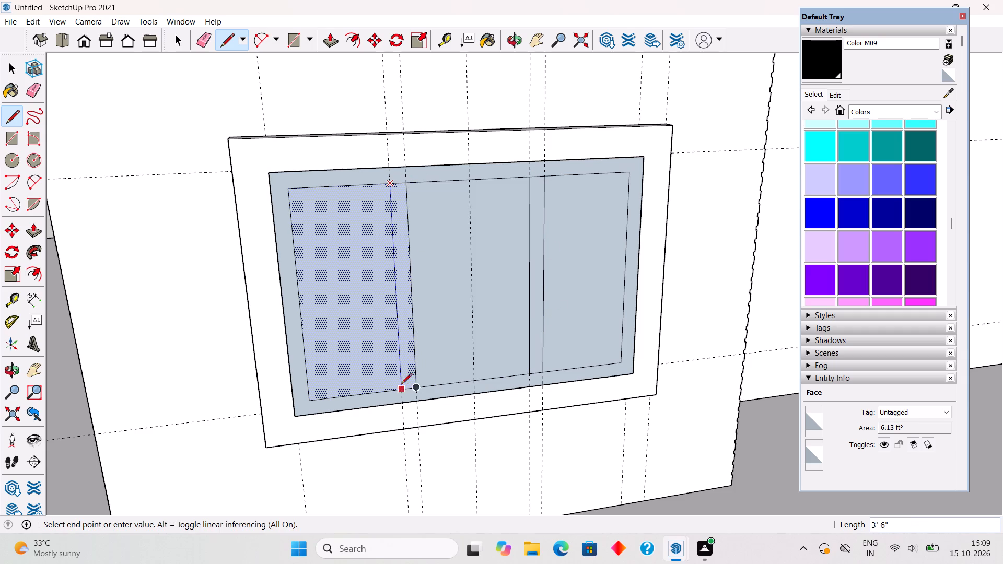
{"action": "left_click", "coordinate": [401, 401]}
{"action": "key", "text": "space"}
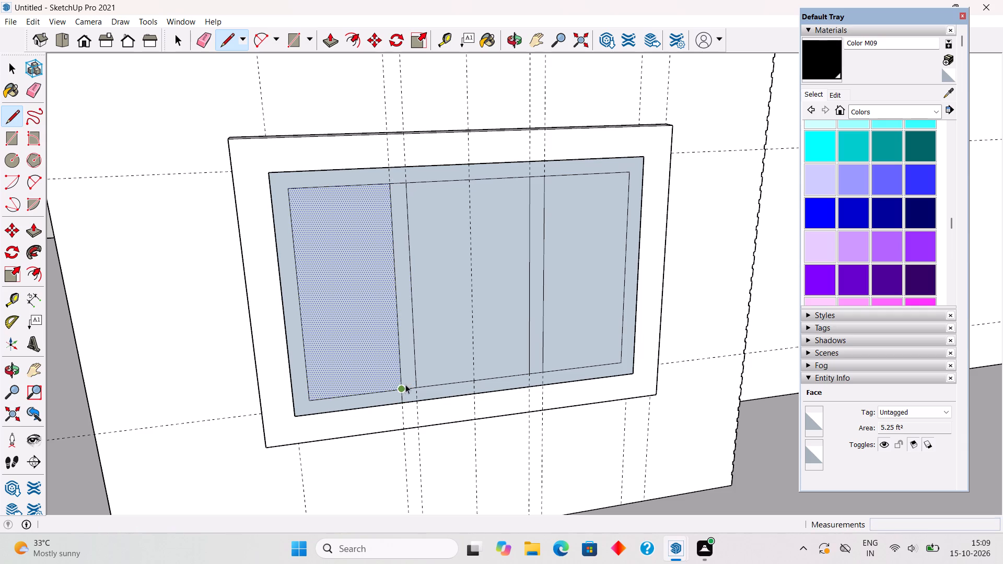
Erase the overshooting line end and the inner border segments crossing both mullions at their tops and bottoms.
{"action": "scroll", "coordinate": [404, 395], "scroll_direction": "up", "scroll_amount": 7}
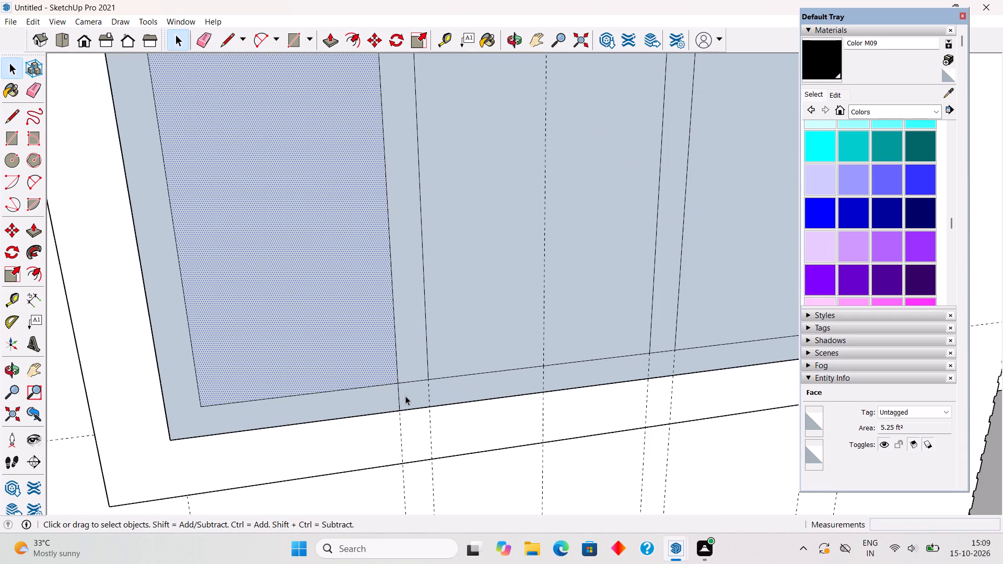
{"action": "key", "text": "e"}
{"action": "left_click", "coordinate": [398, 396]}
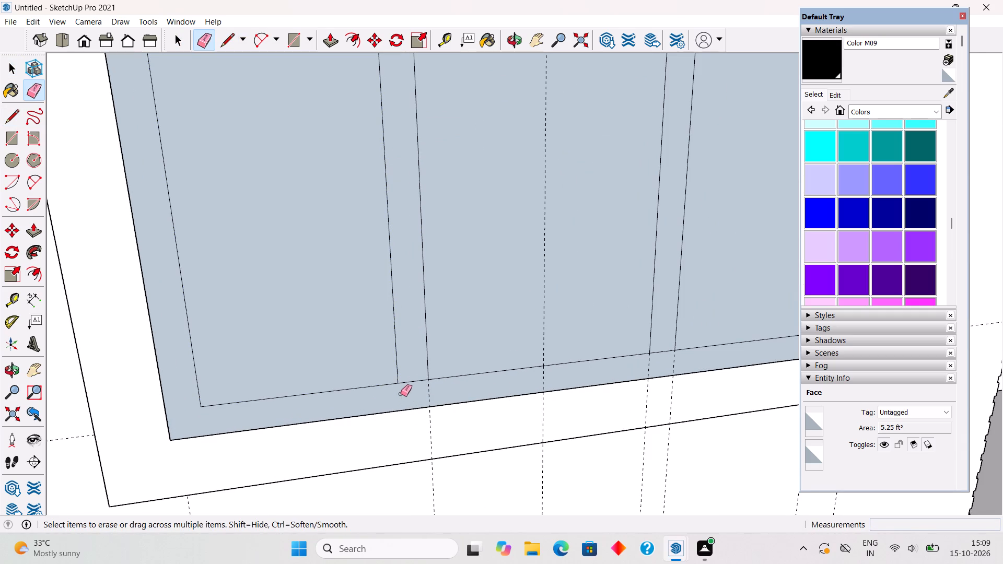
{"action": "left_click", "coordinate": [409, 381]}
{"action": "scroll", "coordinate": [409, 381], "scroll_direction": "down", "scroll_amount": 6}
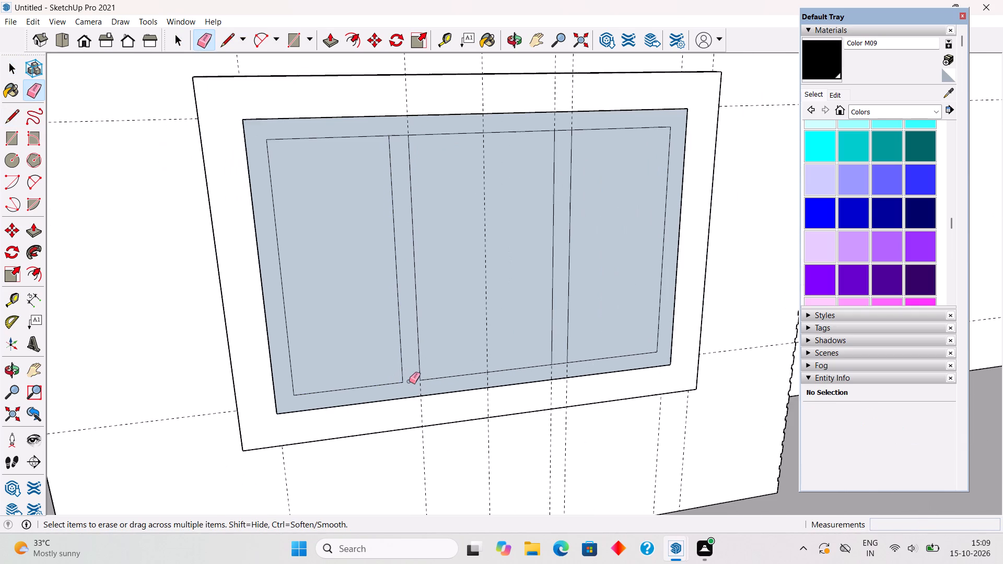
{"action": "left_click", "coordinate": [399, 136]}
{"action": "left_click", "coordinate": [564, 131]}
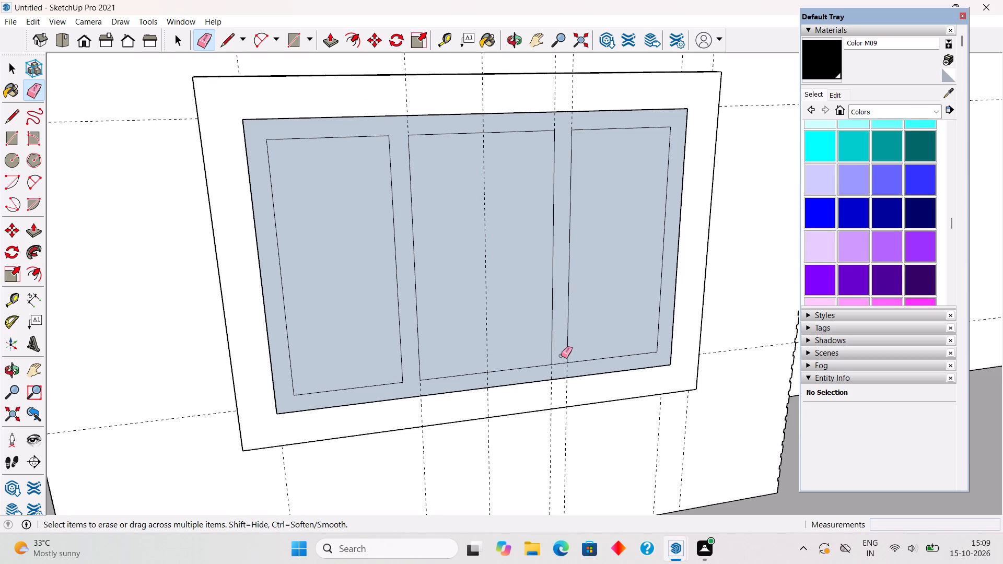
{"action": "left_click", "coordinate": [561, 363]}
{"action": "key", "text": "space"}
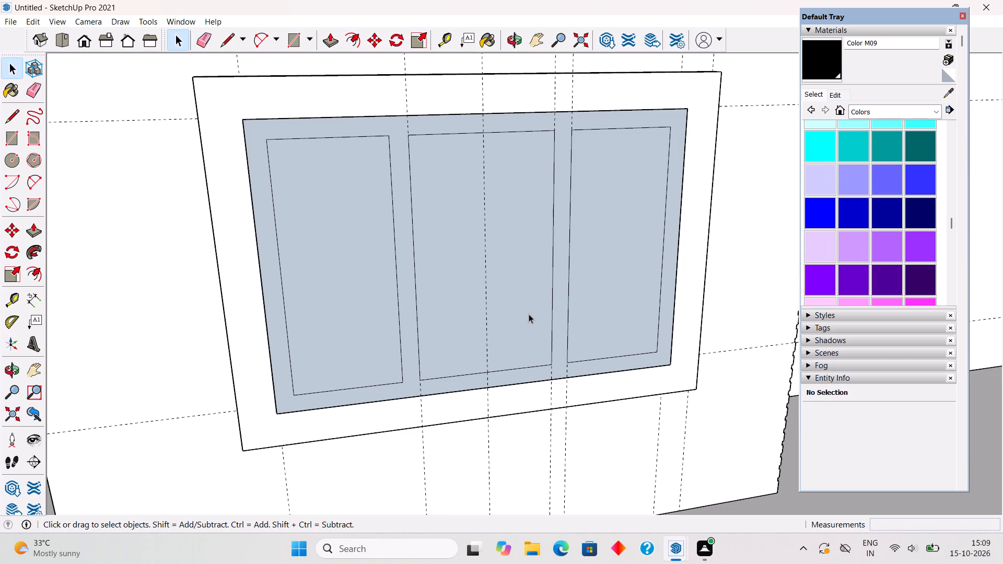
Delete the three pane faces between the mullions to open up the sash.
{"action": "left_click", "coordinate": [529, 314]}
{"action": "key", "text": "Delete"}
{"action": "left_click", "coordinate": [587, 290]}
{"action": "key", "text": "Delete"}
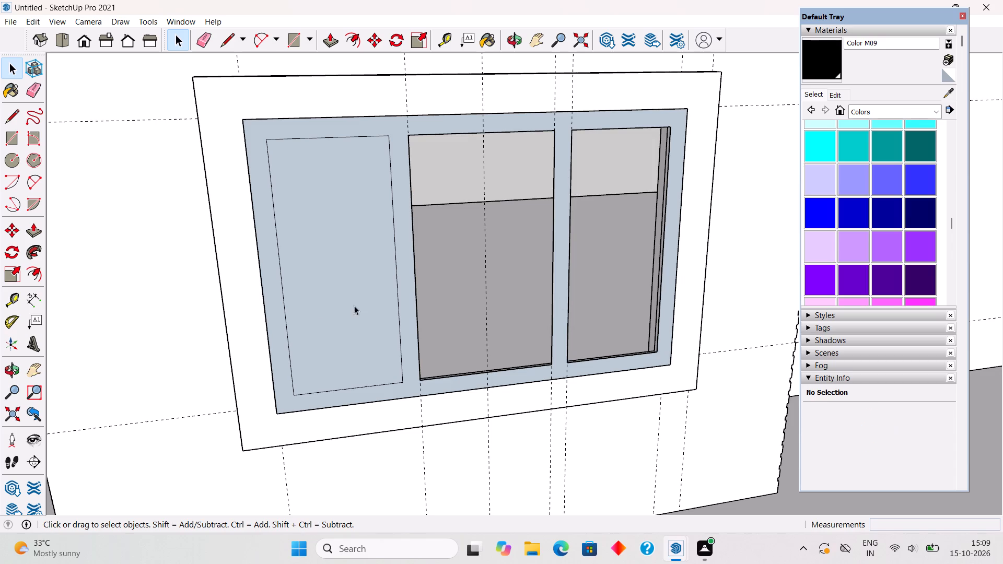
{"action": "left_click", "coordinate": [317, 307]}
{"action": "key", "text": "Delete"}
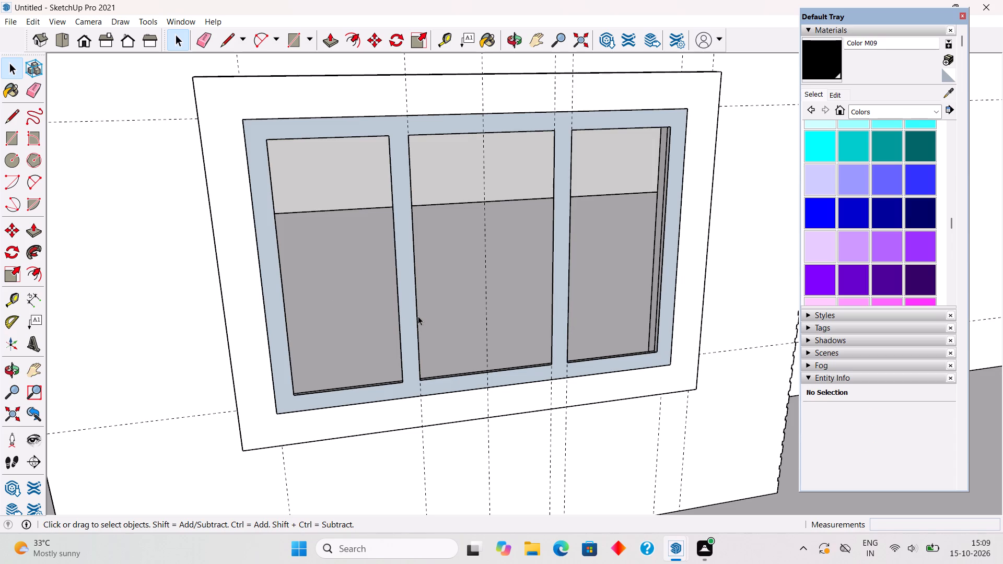
Extrude the divided sash frame face outward by 3".
{"action": "key", "text": "p"}
{"action": "left_click", "coordinate": [406, 336]}
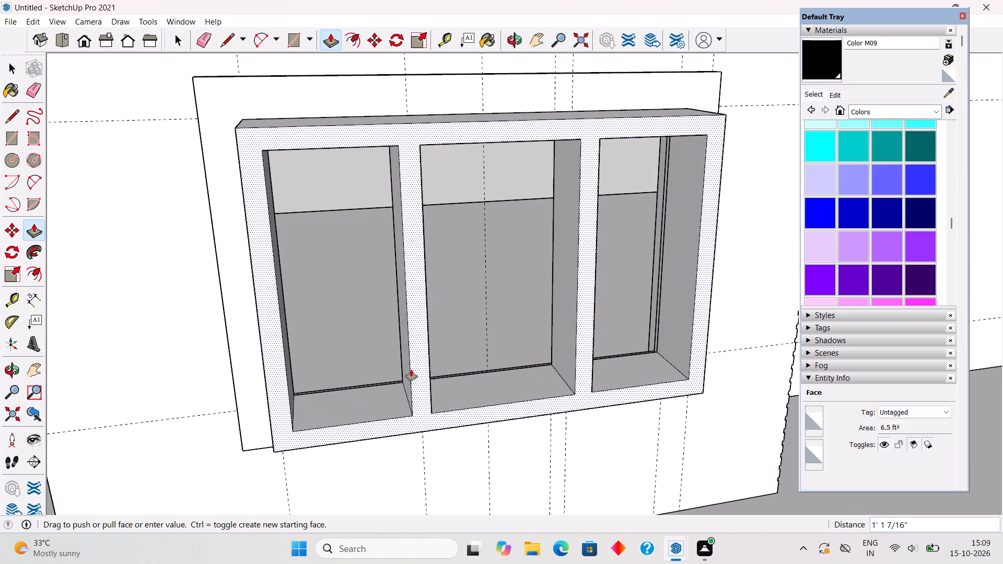
{"action": "type", "text": "3\""}
{"action": "key", "text": "Return"}
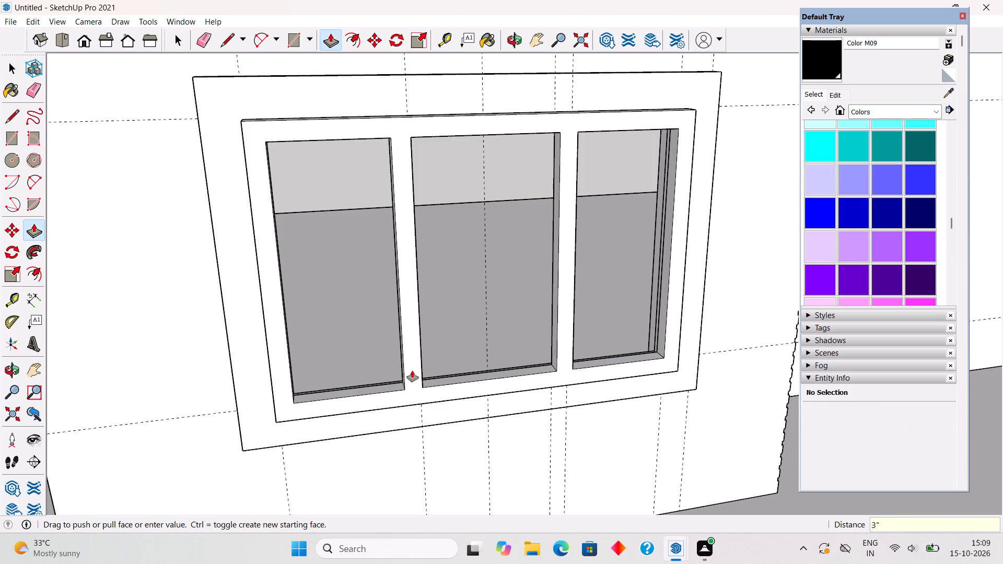
Make the whole extruded sash frame a group.
{"action": "key", "text": "space"}
{"action": "triple_click", "coordinate": [412, 368]}
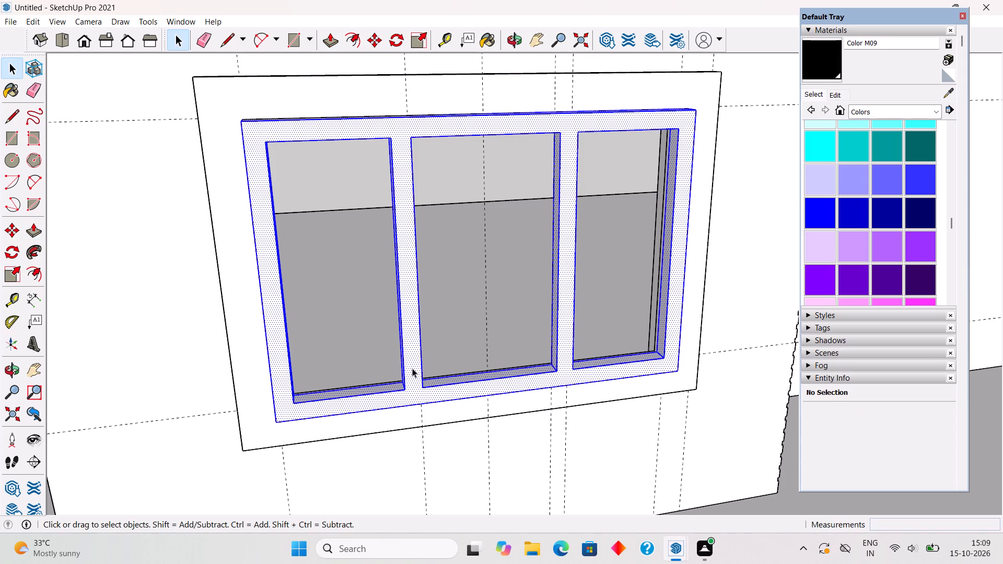
{"action": "right_click", "coordinate": [412, 368]}
{"action": "left_click", "coordinate": [461, 281]}
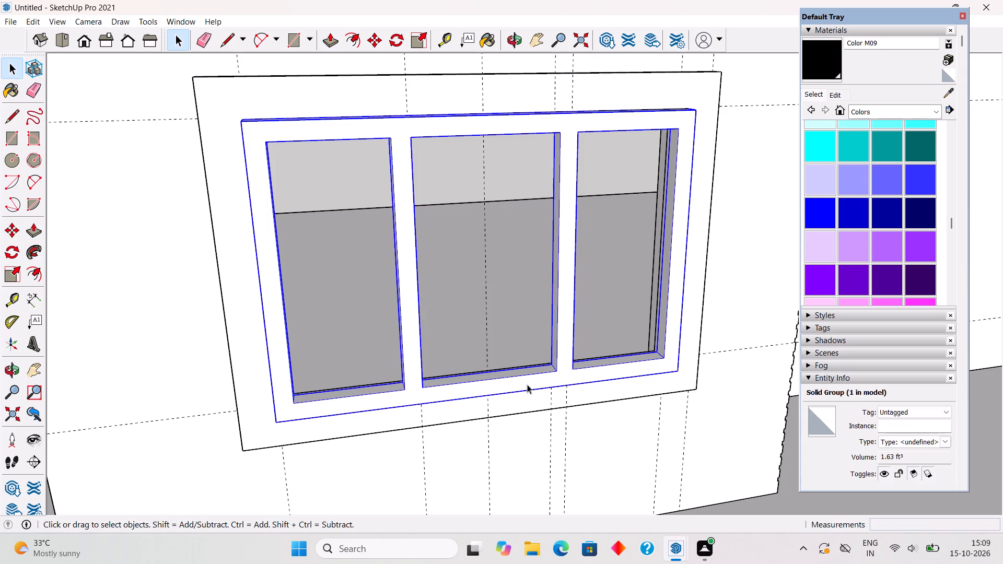
Move the sash group 3" back into the window frame so its front corner meets the frame's front face.
{"action": "middle_click_drag", "start_coordinate": [515, 382], "coordinate": [234, 309]}
{"action": "scroll", "coordinate": [539, 330], "scroll_direction": "up", "scroll_amount": 9}
{"action": "key", "text": "m"}
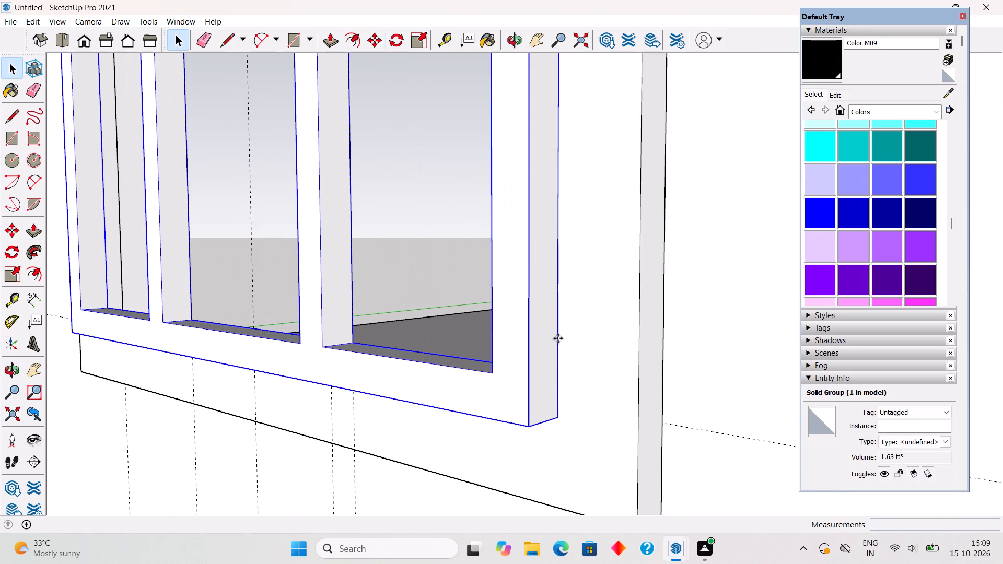
{"action": "left_click", "coordinate": [528, 427]}
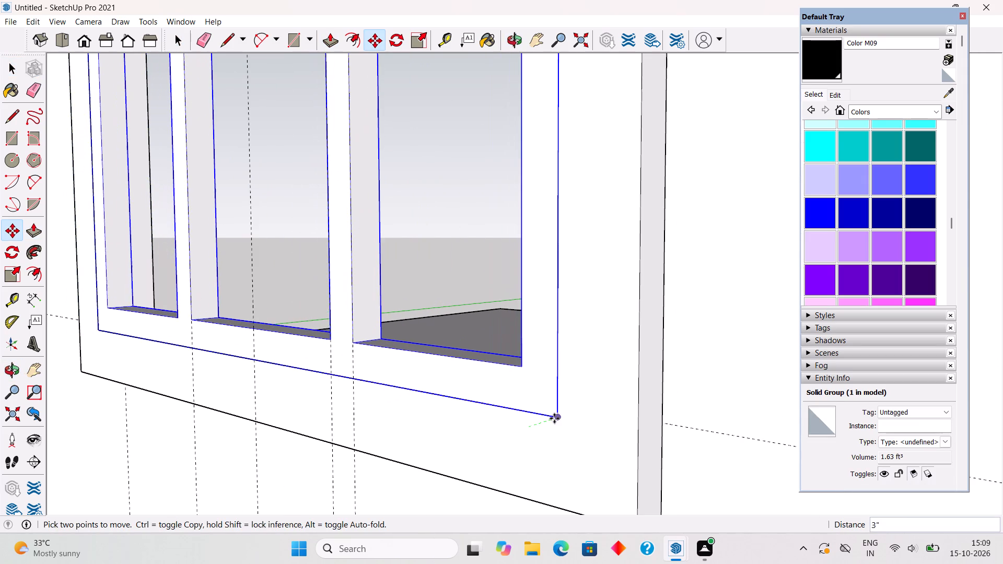
{"action": "left_click", "coordinate": [554, 418]}
{"action": "key", "text": "space"}
{"action": "left_click", "coordinate": [490, 257]}
Draw rectangles across the three sash openings: 1' 6" by 3' 6" on both outer ones and 2' by 3' 6" in the middle.
{"action": "scroll", "coordinate": [421, 339], "scroll_direction": "down", "scroll_amount": 8}
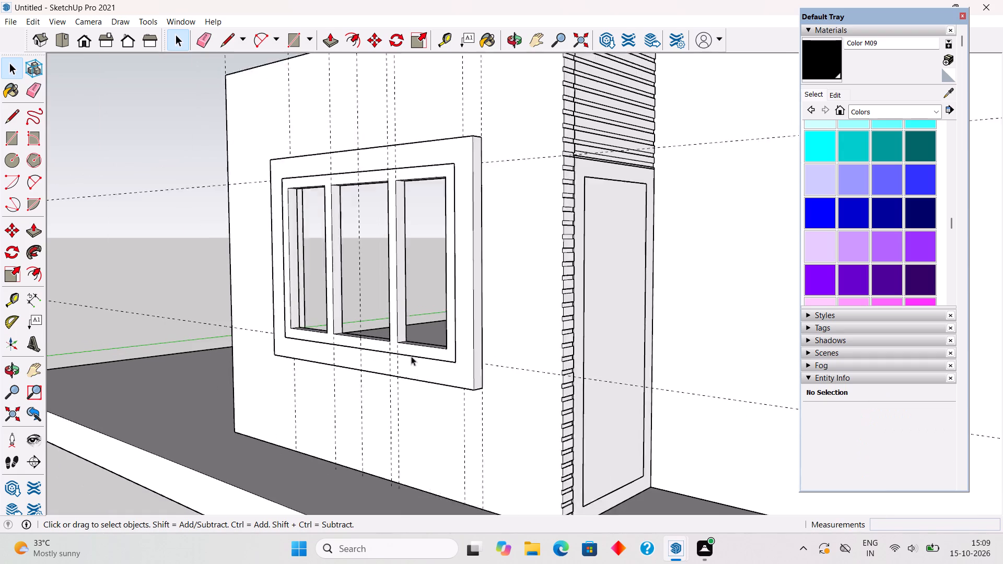
{"action": "scroll", "coordinate": [411, 356], "scroll_direction": "down", "scroll_amount": 1}
{"action": "middle_click", "coordinate": [672, 423]}
{"action": "middle_click_drag", "start_coordinate": [352, 344], "coordinate": [657, 405]}
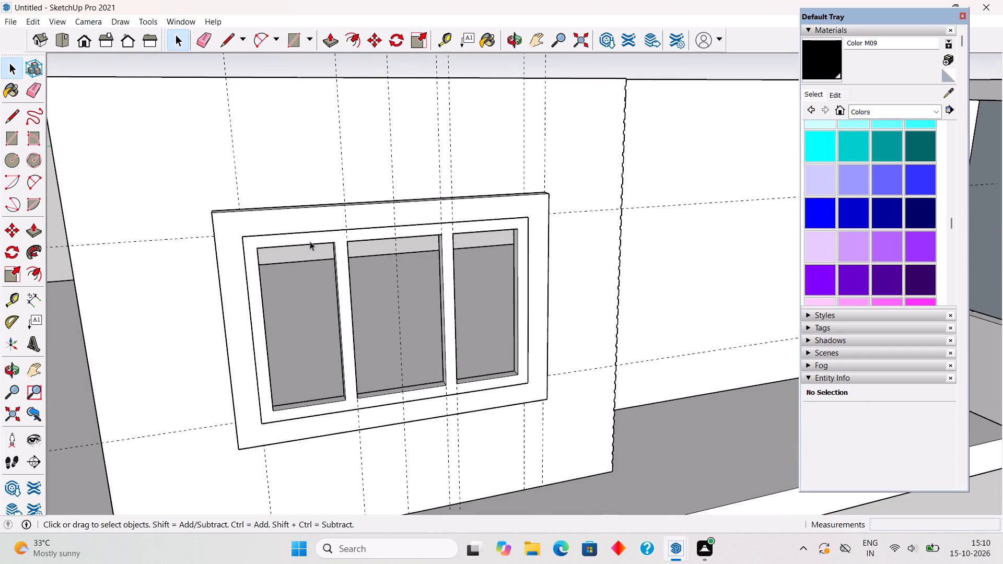
{"action": "scroll", "coordinate": [310, 241], "scroll_direction": "up", "scroll_amount": 3}
{"action": "key", "text": "r"}
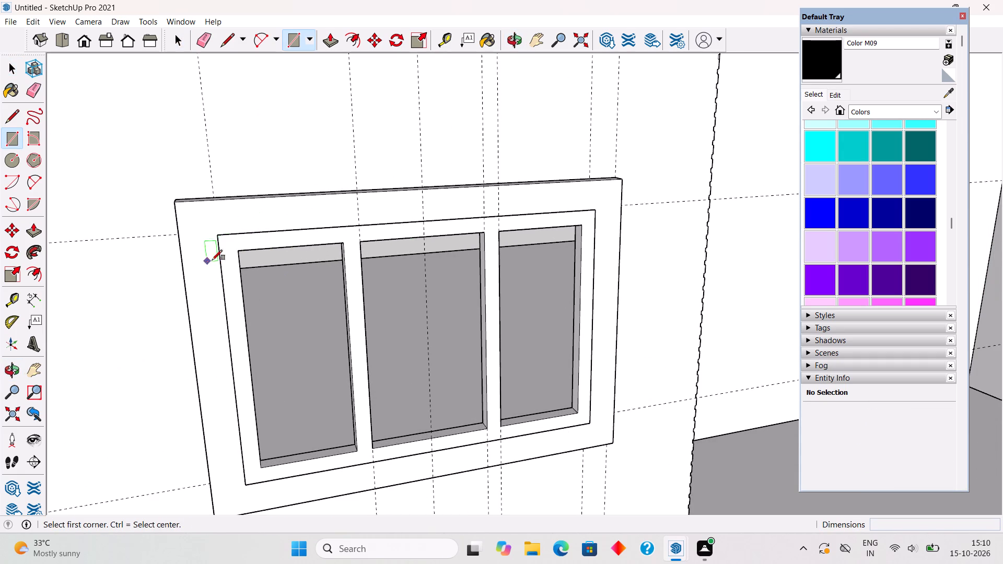
{"action": "left_click", "coordinate": [238, 248]}
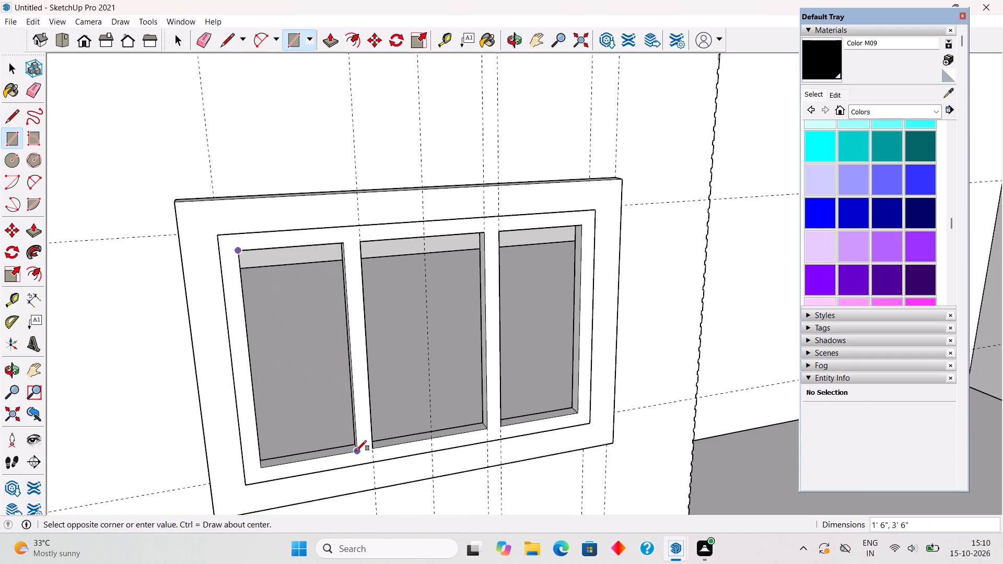
{"action": "left_click", "coordinate": [357, 451]}
{"action": "left_click", "coordinate": [363, 242]}
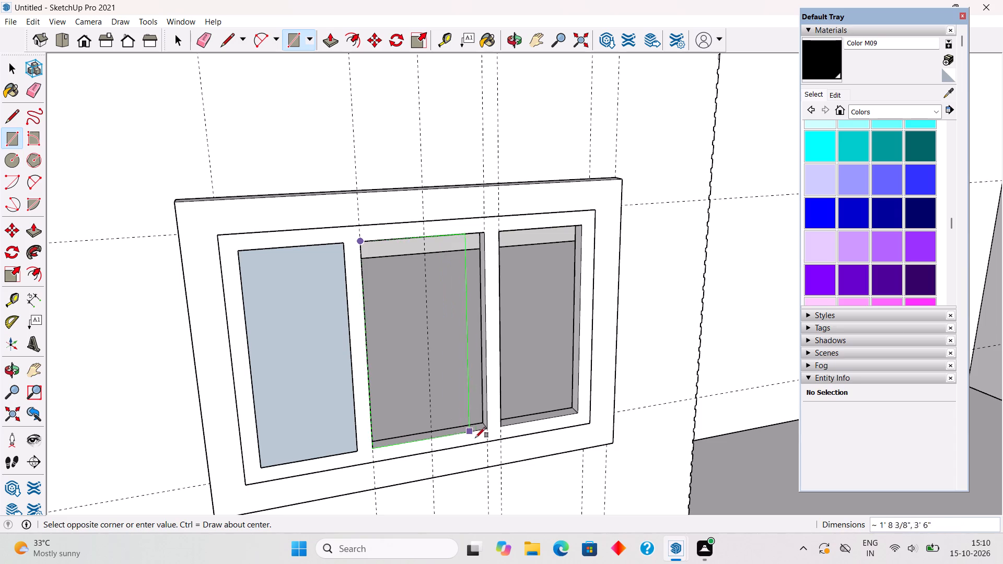
{"action": "left_click", "coordinate": [489, 425]}
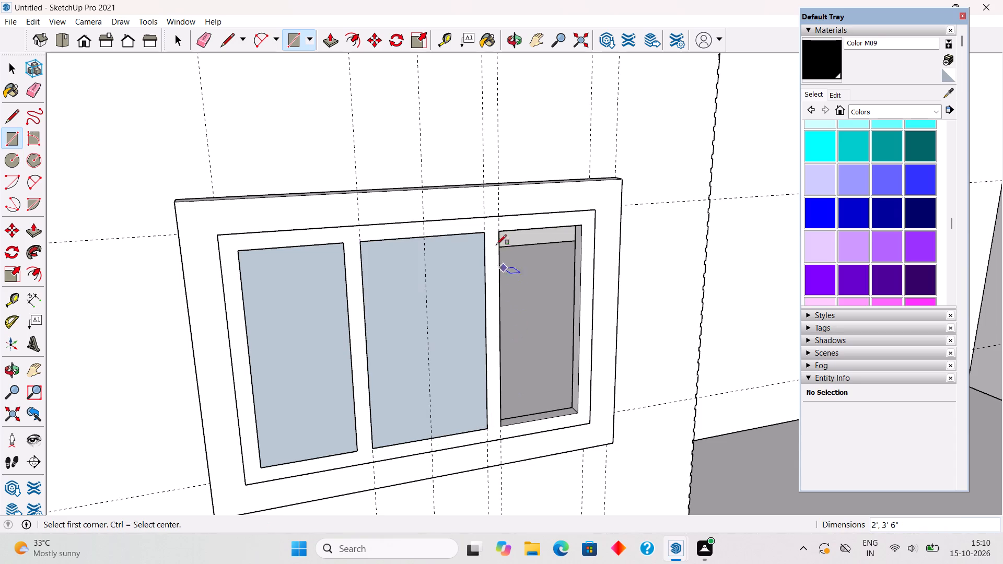
{"action": "left_click", "coordinate": [499, 232]}
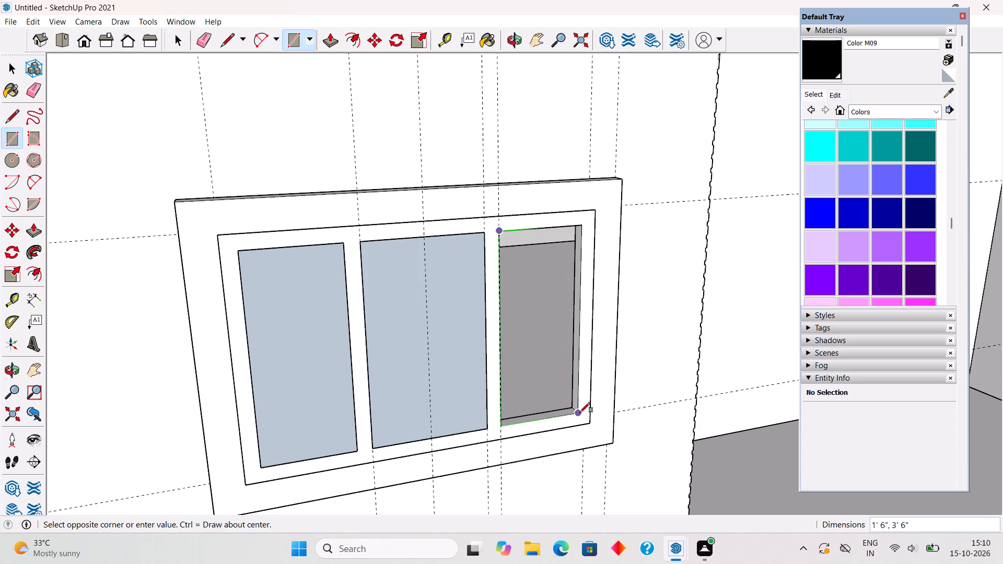
{"action": "left_click", "coordinate": [580, 413]}
Make each of the three pane rectangles in the front window a separate group.
{"action": "key", "text": "space"}
{"action": "triple_click", "coordinate": [547, 387]}
{"action": "right_click", "coordinate": [547, 387]}
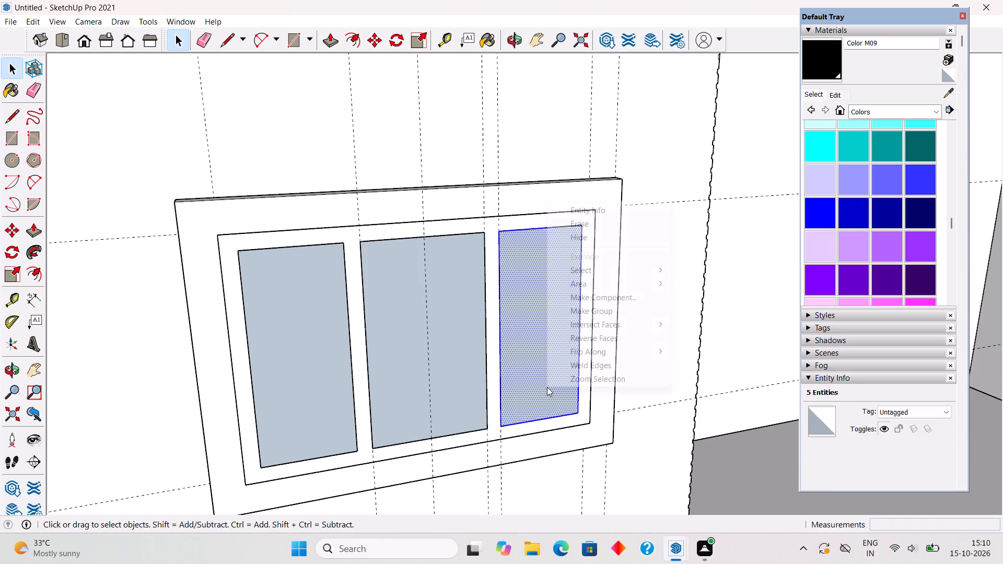
{"action": "left_click", "coordinate": [578, 309]}
{"action": "triple_click", "coordinate": [401, 340]}
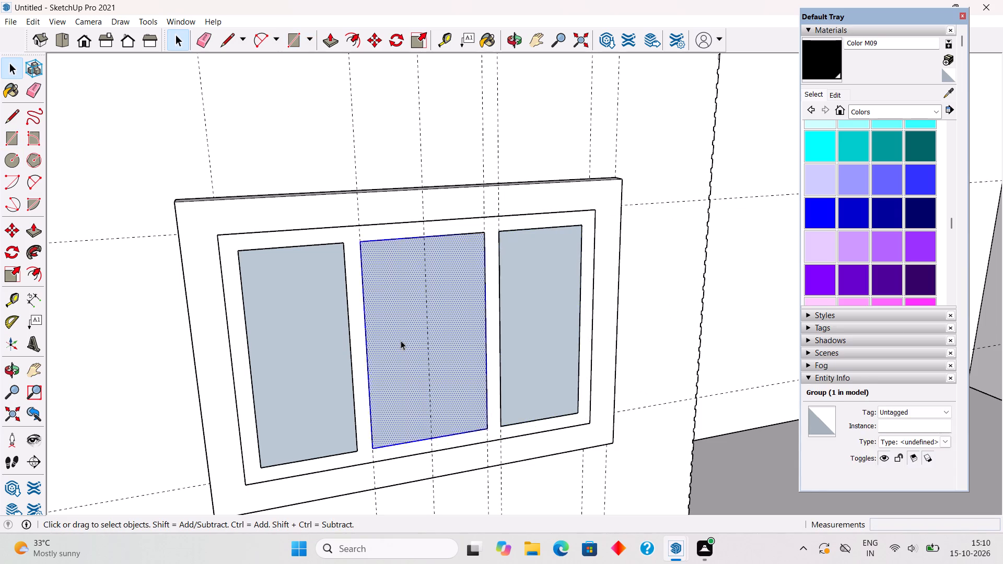
{"action": "right_click", "coordinate": [401, 340]}
{"action": "left_click", "coordinate": [434, 455]}
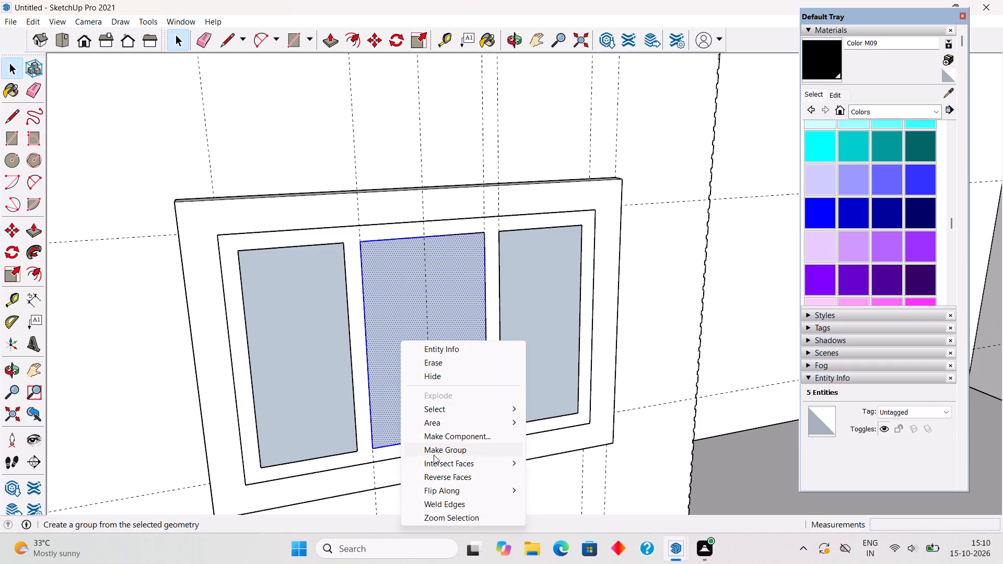
{"action": "double_click", "coordinate": [337, 392]}
{"action": "left_click", "coordinate": [332, 387]}
{"action": "right_click", "coordinate": [332, 387]}
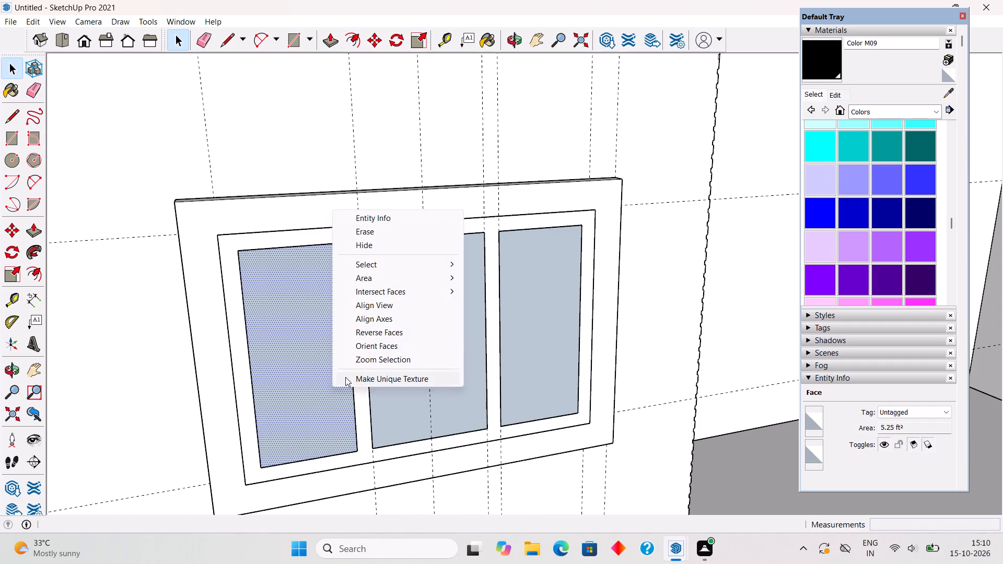
{"action": "triple_click", "coordinate": [311, 386]}
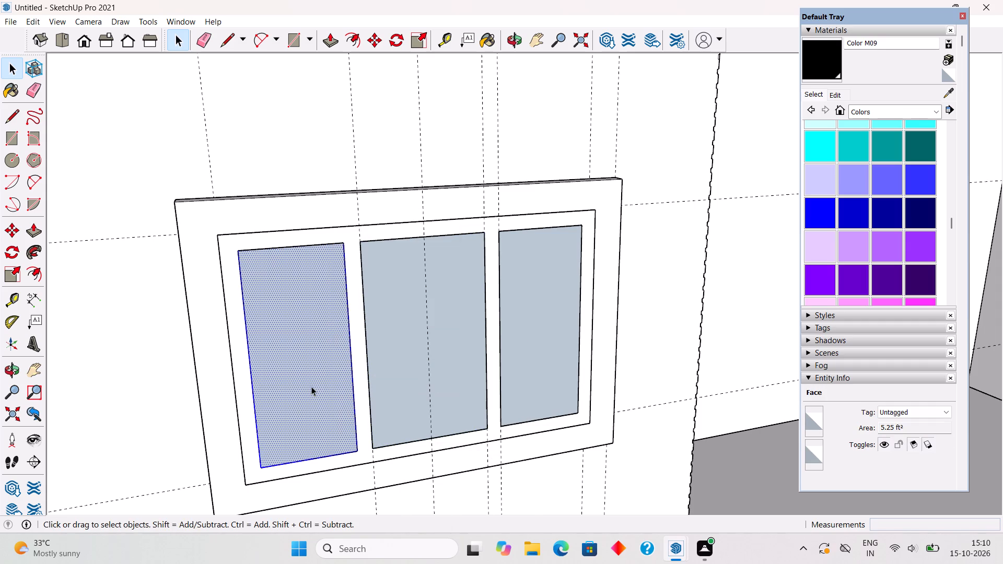
{"action": "left_click", "coordinate": [311, 386]}
{"action": "right_click", "coordinate": [311, 386]}
{"action": "left_click", "coordinate": [354, 311]}
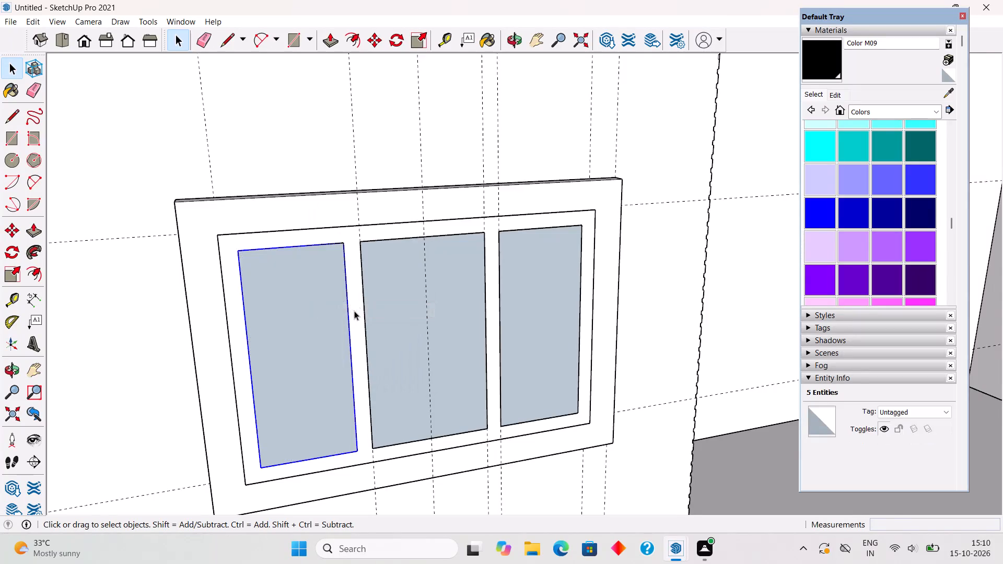
Hide the front window's five groups: the three panes, the sash and the outer frame.
{"action": "scroll", "coordinate": [354, 311], "scroll_direction": "down", "scroll_amount": 6}
{"action": "key", "text": "space"}
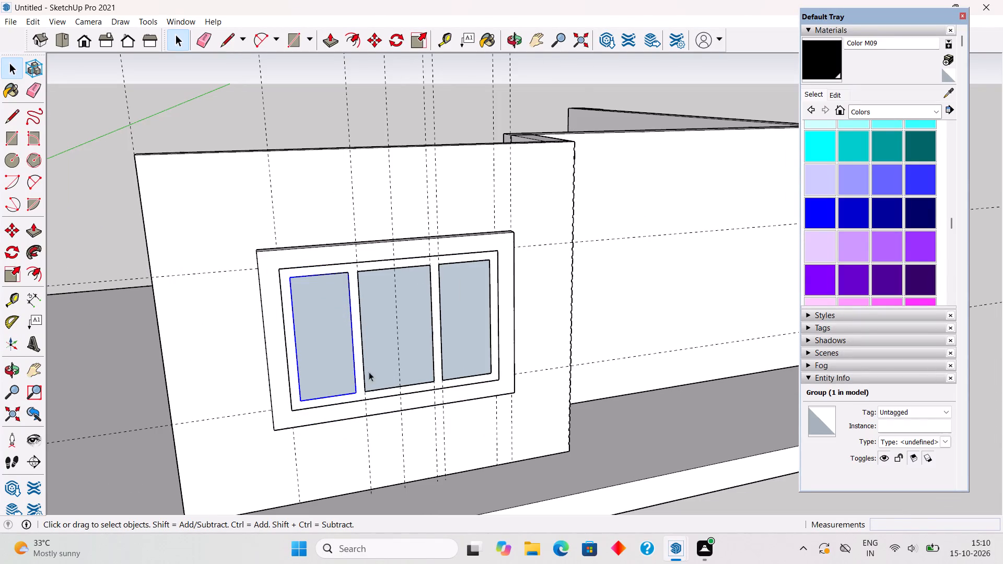
{"action": "left_click", "coordinate": [387, 365], "text": "shift"}
{"action": "left_click", "coordinate": [473, 330], "text": "shift"}
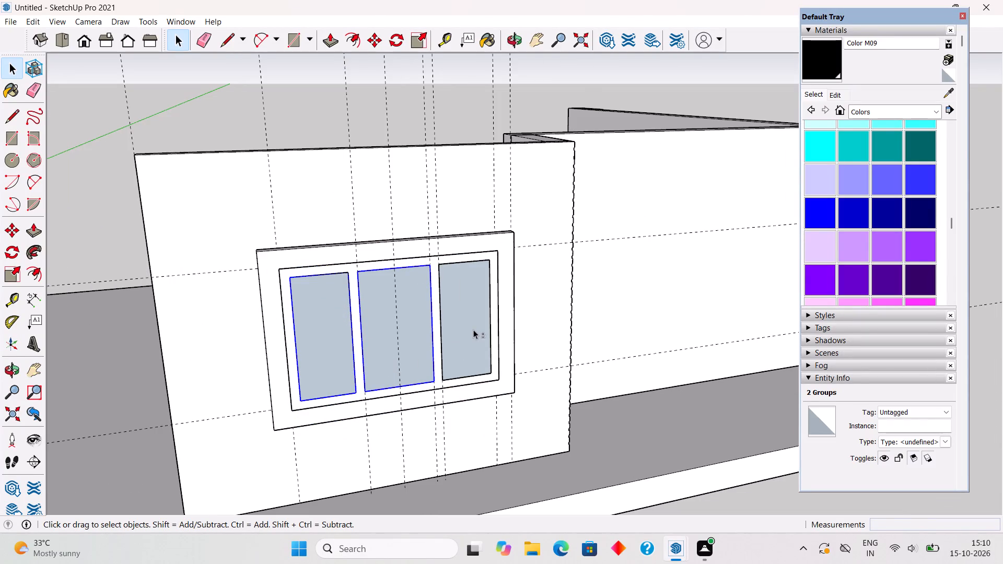
{"action": "left_click", "coordinate": [479, 257], "text": "shift"}
{"action": "left_click", "coordinate": [479, 242], "text": "shift"}
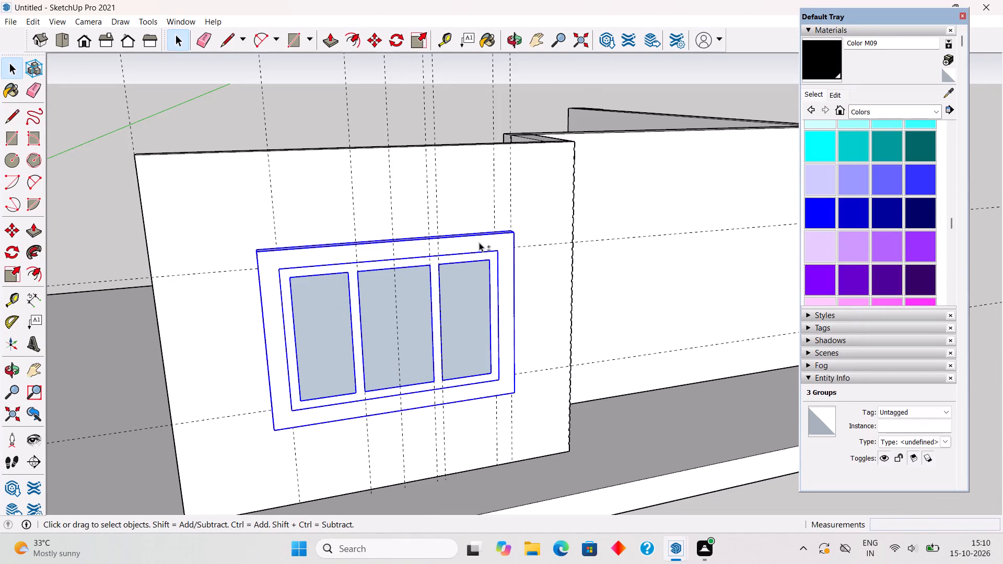
{"action": "right_click", "coordinate": [479, 242], "text": "shift"}
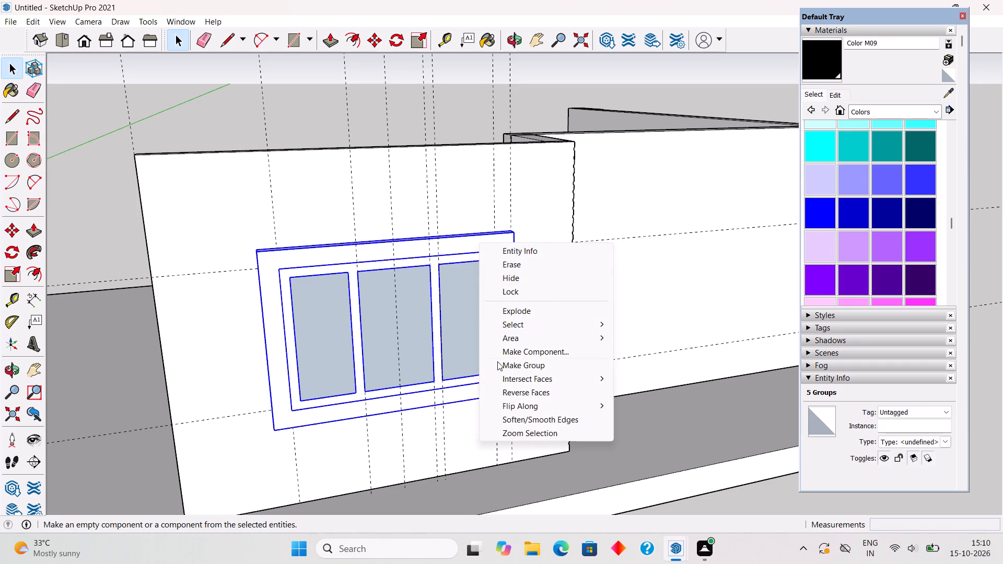
{"action": "left_click", "coordinate": [519, 283], "text": "shift"}
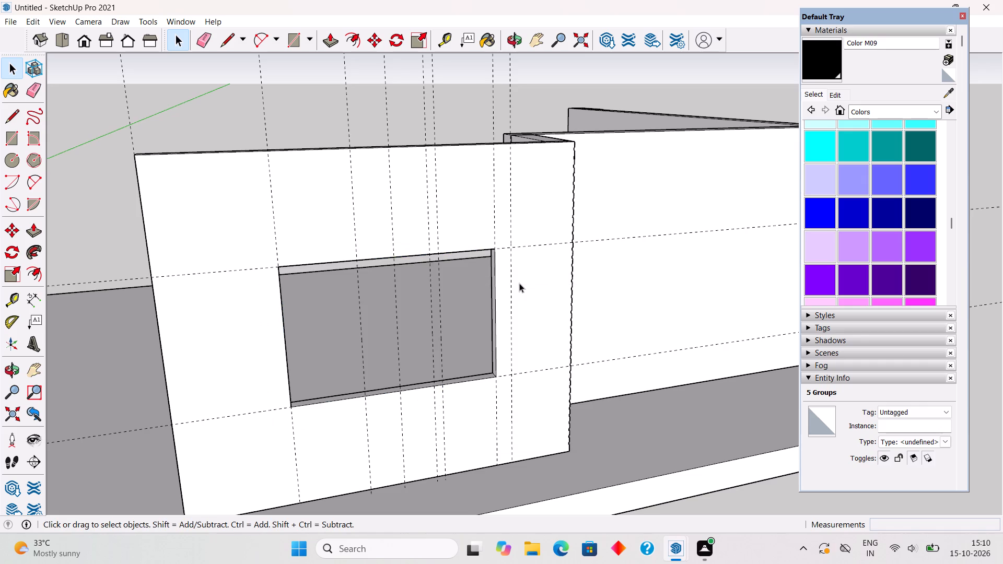
Delete all the guides in the model.
{"action": "scroll", "coordinate": [522, 283], "scroll_direction": "down", "scroll_amount": 3}
{"action": "middle_click_drag", "start_coordinate": [426, 358], "coordinate": [363, 358]}
{"action": "scroll", "coordinate": [398, 358], "scroll_direction": "down", "scroll_amount": 3}
{"action": "scroll", "coordinate": [343, 316], "scroll_direction": "down", "scroll_amount": 4}
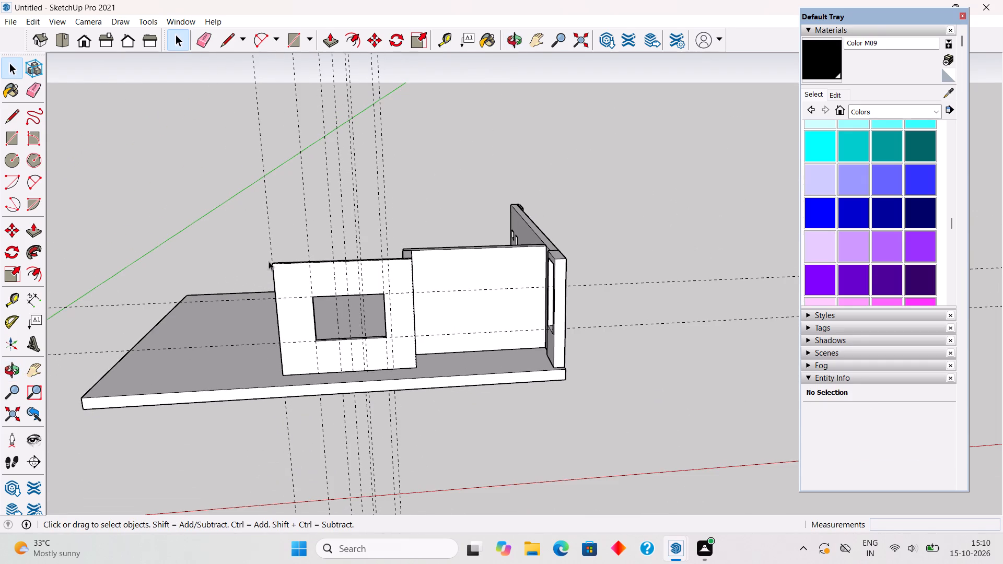
{"action": "left_click", "coordinate": [42, 22]}
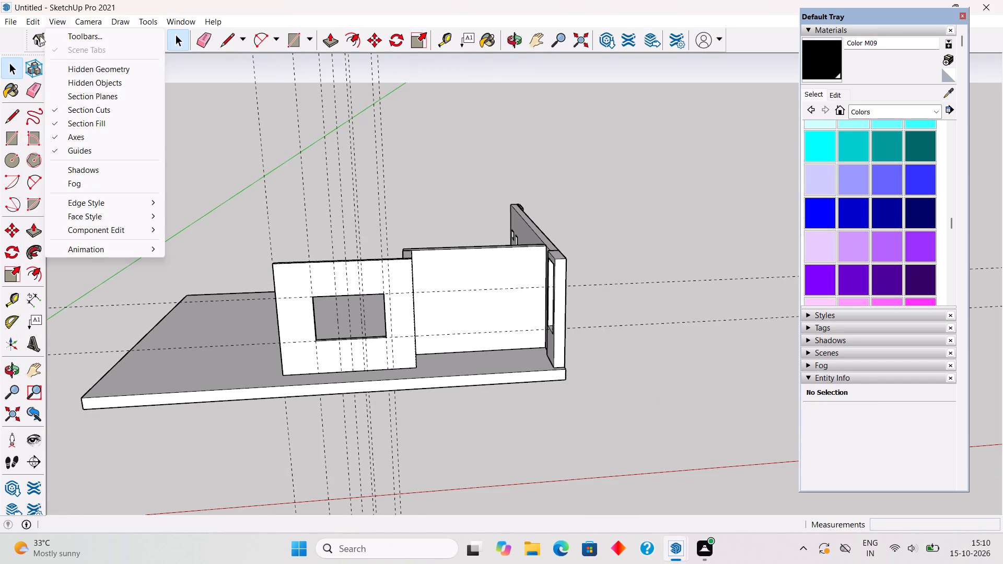
{"action": "left_click", "coordinate": [34, 25]}
{"action": "left_click", "coordinate": [34, 25]}
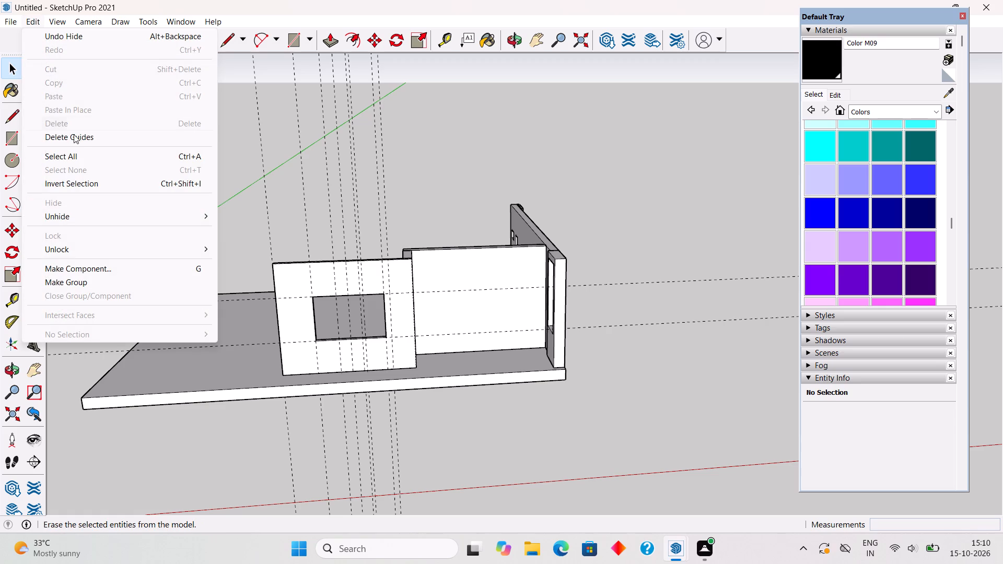
{"action": "left_click", "coordinate": [77, 143]}
Place a horizontal guide 2" below the front wall's top edge and a second guide 1" below the first.
{"action": "scroll", "coordinate": [340, 520], "scroll_direction": "up", "scroll_amount": 5}
{"action": "scroll", "coordinate": [281, 384], "scroll_direction": "up", "scroll_amount": 4}
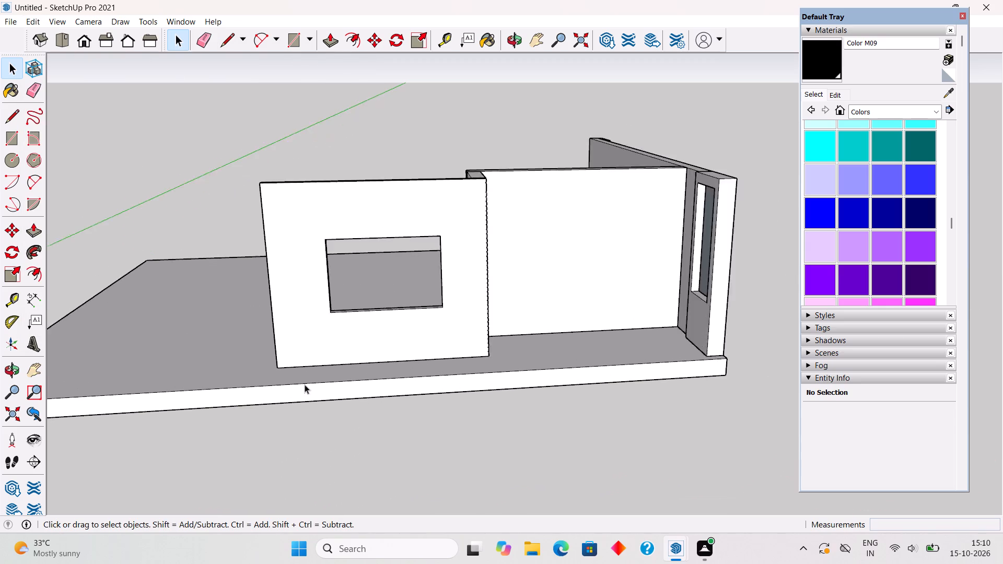
{"action": "scroll", "coordinate": [305, 384], "scroll_direction": "up", "scroll_amount": 6}
{"action": "middle_click_drag", "start_coordinate": [261, 368], "coordinate": [256, 363]}
{"action": "scroll", "coordinate": [255, 362], "scroll_direction": "down", "scroll_amount": 3}
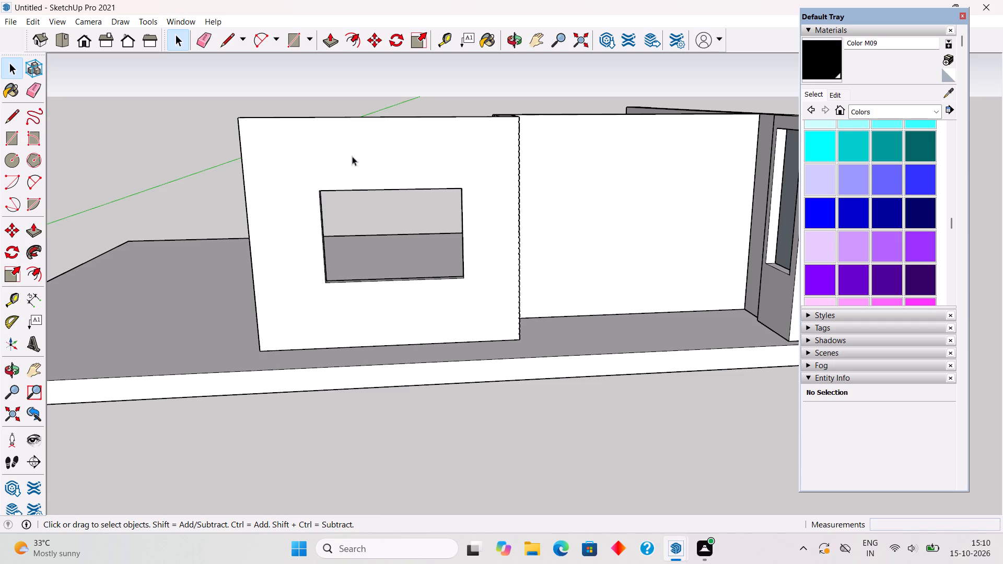
{"action": "scroll", "coordinate": [359, 145], "scroll_direction": "up", "scroll_amount": 4}
{"action": "key", "text": "t"}
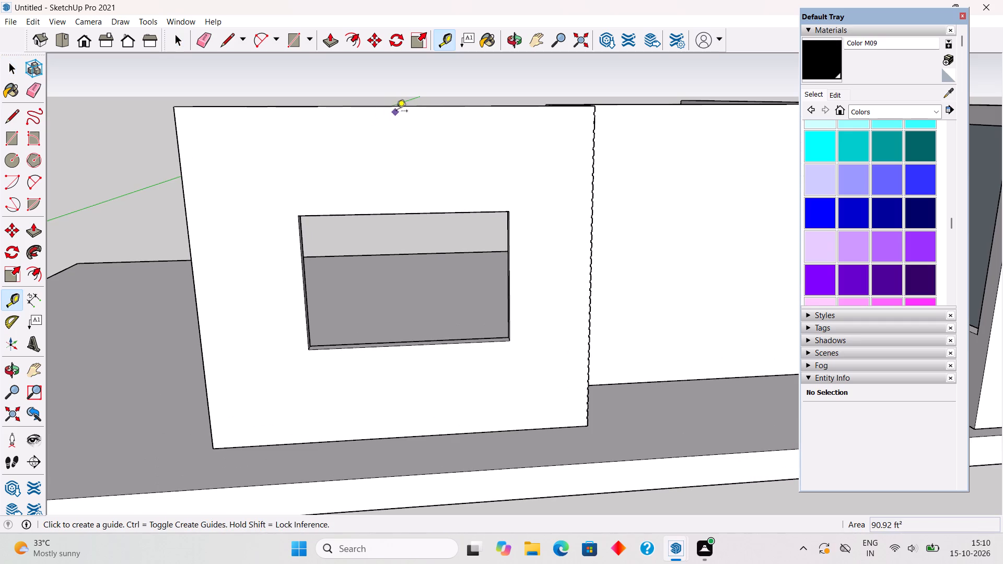
{"action": "left_click", "coordinate": [403, 109]}
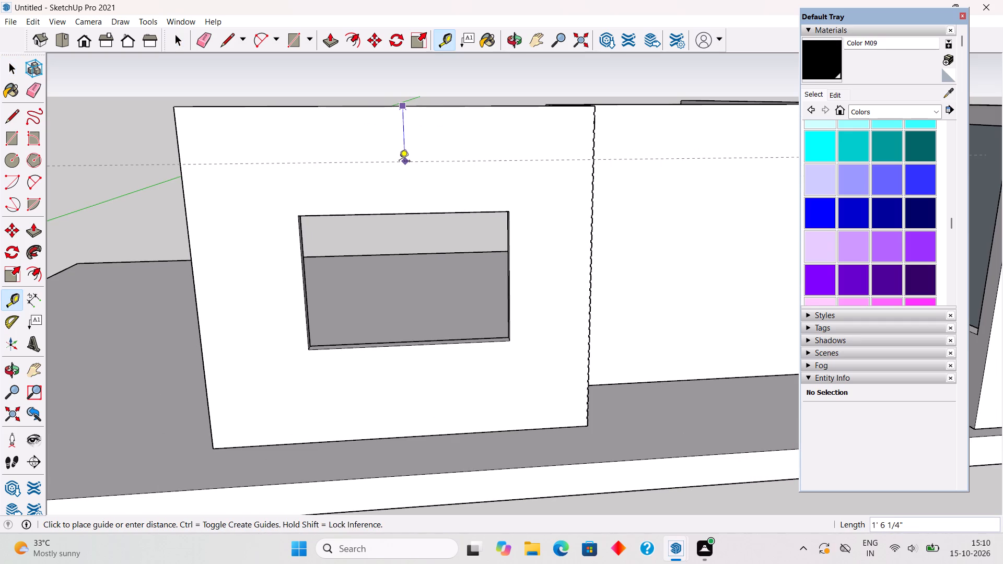
{"action": "type", "text": "2\""}
{"action": "key", "text": "Return"}
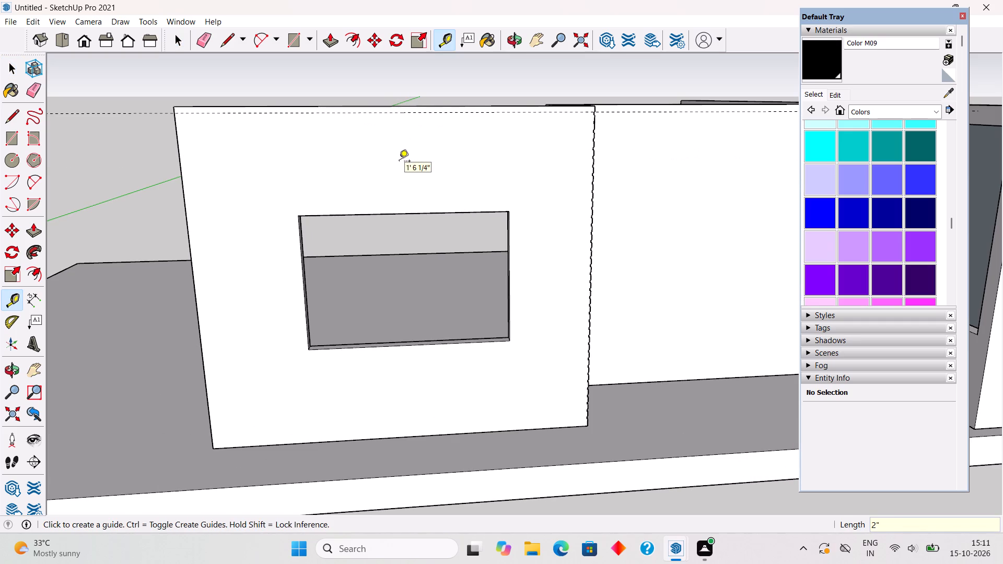
{"action": "left_click", "coordinate": [402, 112]}
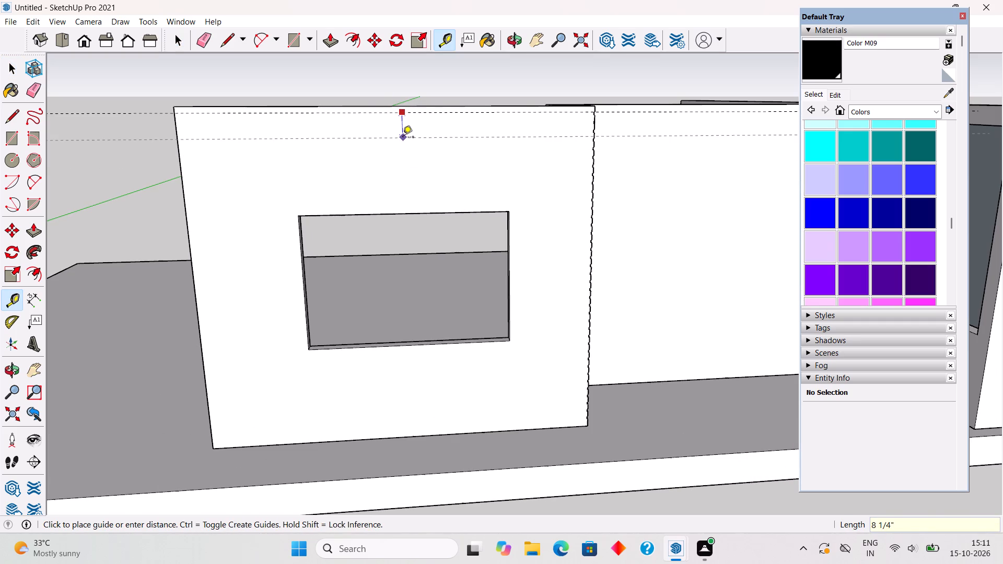
{"action": "type", "text": "1\""}
{"action": "key", "text": "Return"}
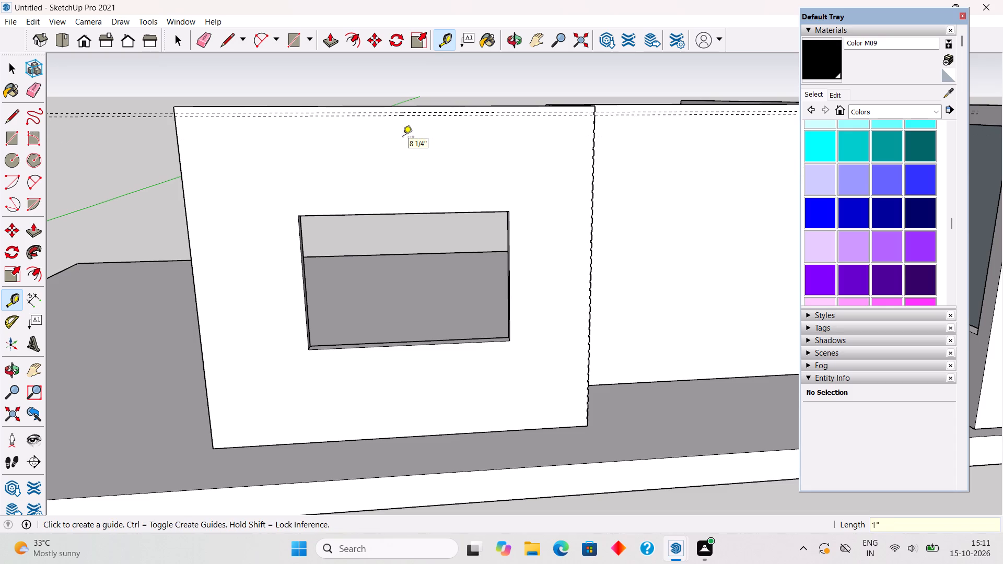
{"action": "key", "text": "space"}
Copy the pair of horizontal guides 3" straight down the front wall and repeat the copy as an x40 array.
{"action": "scroll", "coordinate": [409, 111], "scroll_direction": "up", "scroll_amount": 10}
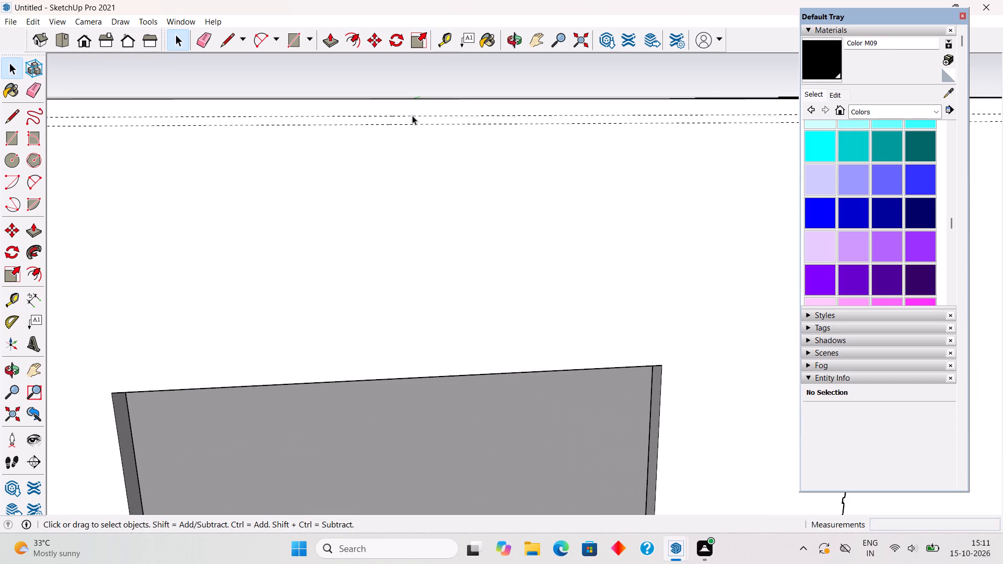
{"action": "left_click", "coordinate": [413, 116]}
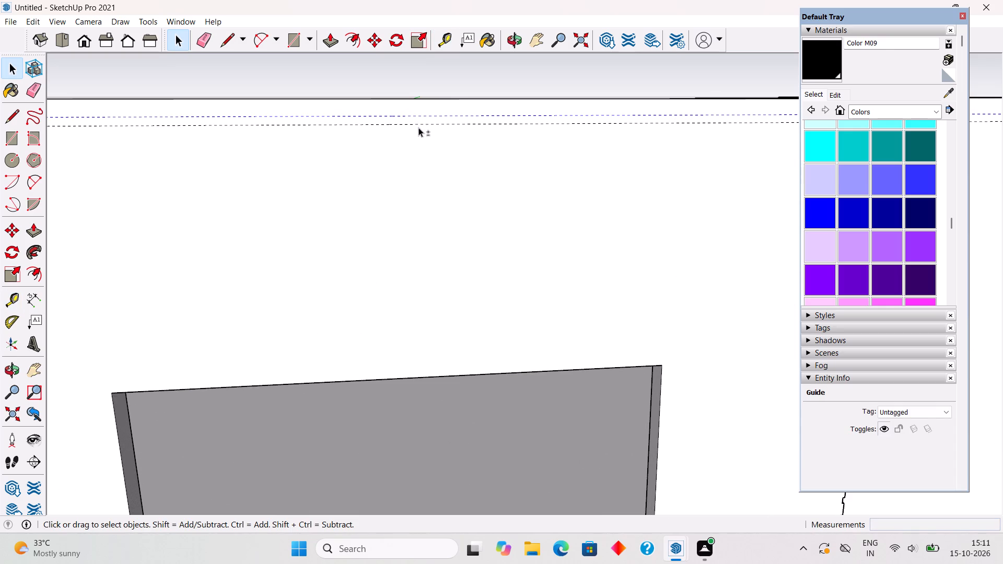
{"action": "left_click", "coordinate": [422, 123], "text": "shift"}
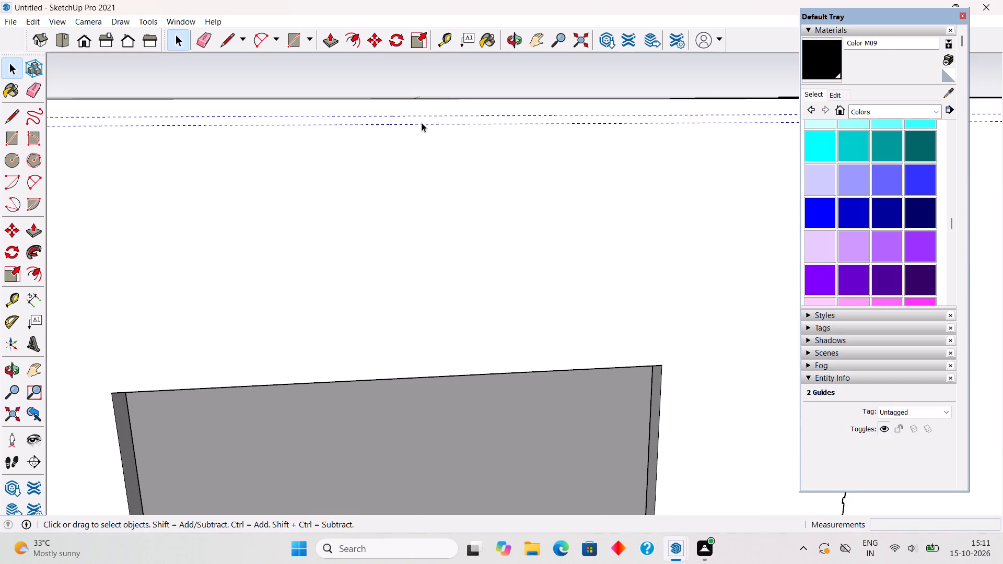
{"action": "key", "text": "m"}
{"action": "left_click_drag", "start_coordinate": [422, 123], "coordinate": [407, 187]}
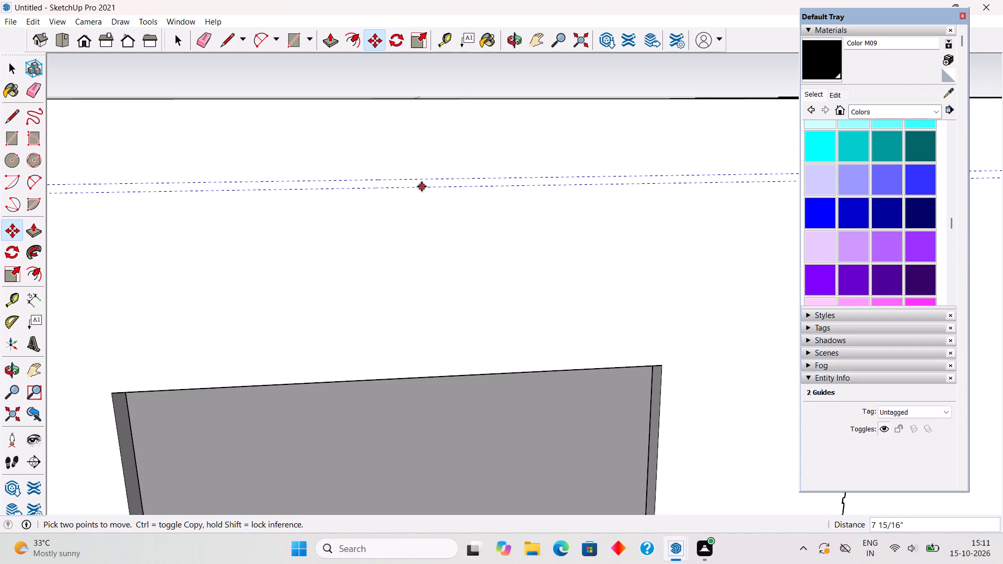
{"action": "key", "text": "ctrl+z"}
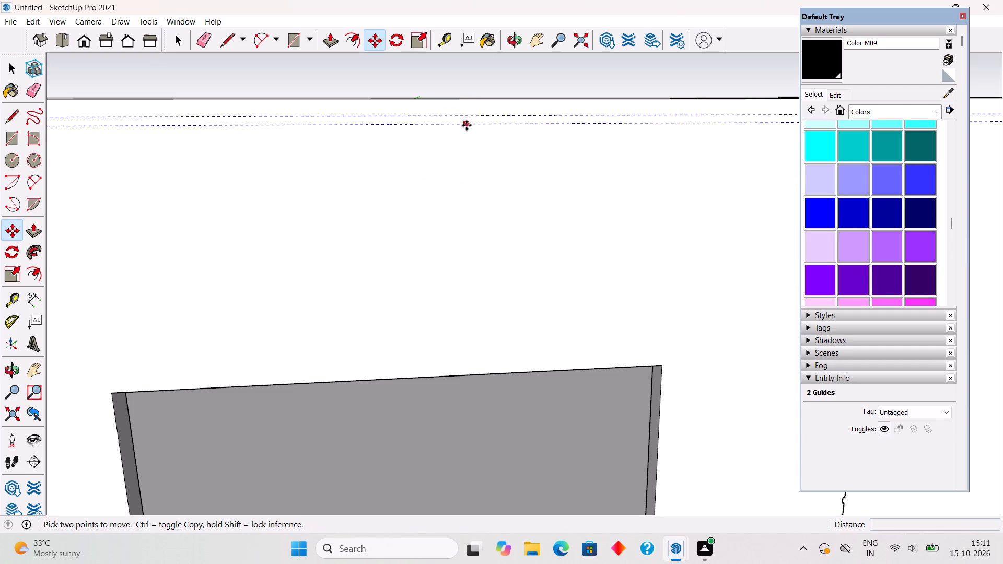
{"action": "left_click", "coordinate": [466, 125]}
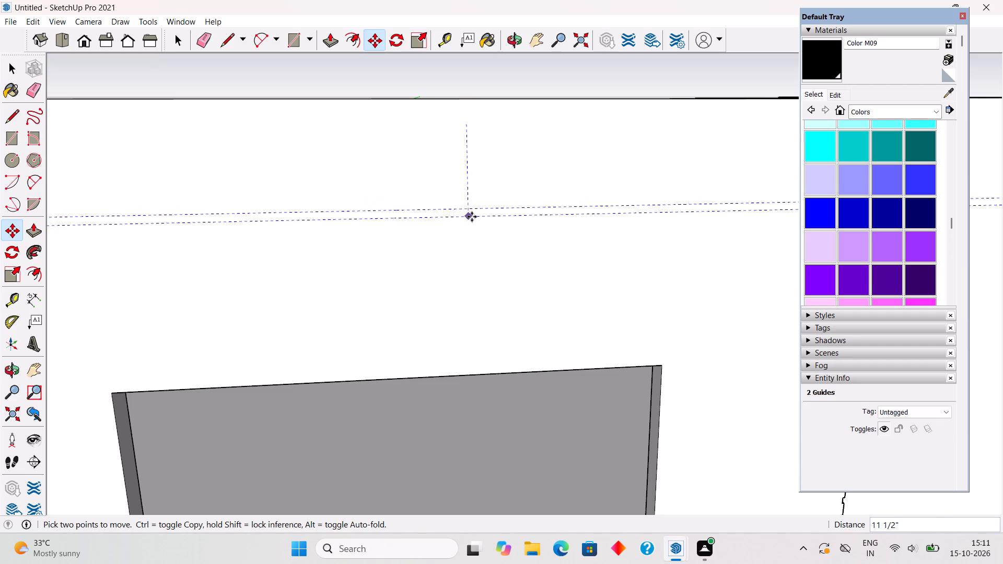
{"action": "type", "text": "3\""}
{"action": "key", "text": "Return"}
{"action": "type", "text": "x1"}
{"action": "key", "text": "BackSpace"}
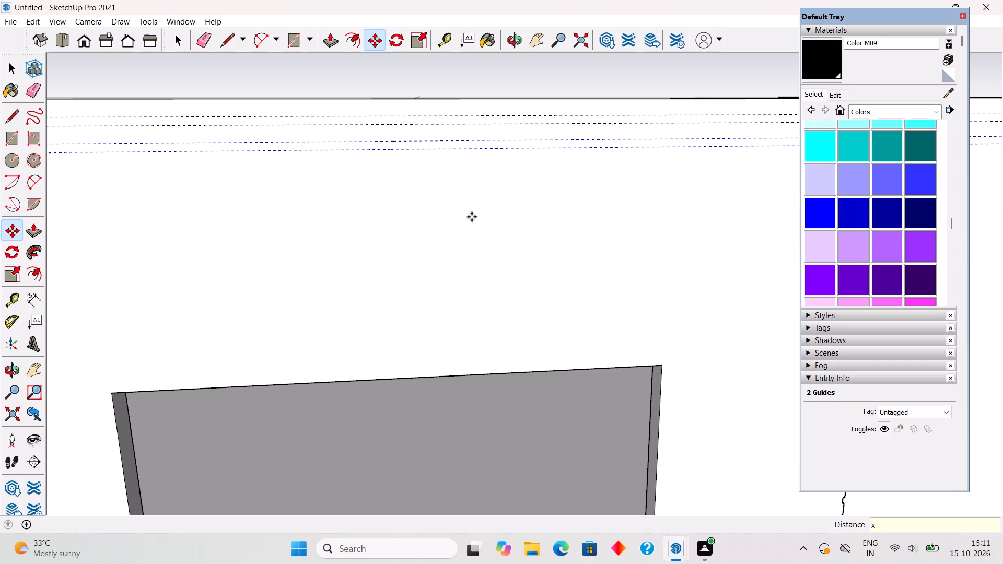
{"action": "key", "text": "4"}
{"action": "key", "text": "0"}
{"action": "key", "text": "Return"}
{"action": "scroll", "coordinate": [472, 217], "scroll_direction": "down", "scroll_amount": 9}
{"action": "scroll", "coordinate": [458, 258], "scroll_direction": "down", "scroll_amount": 4}
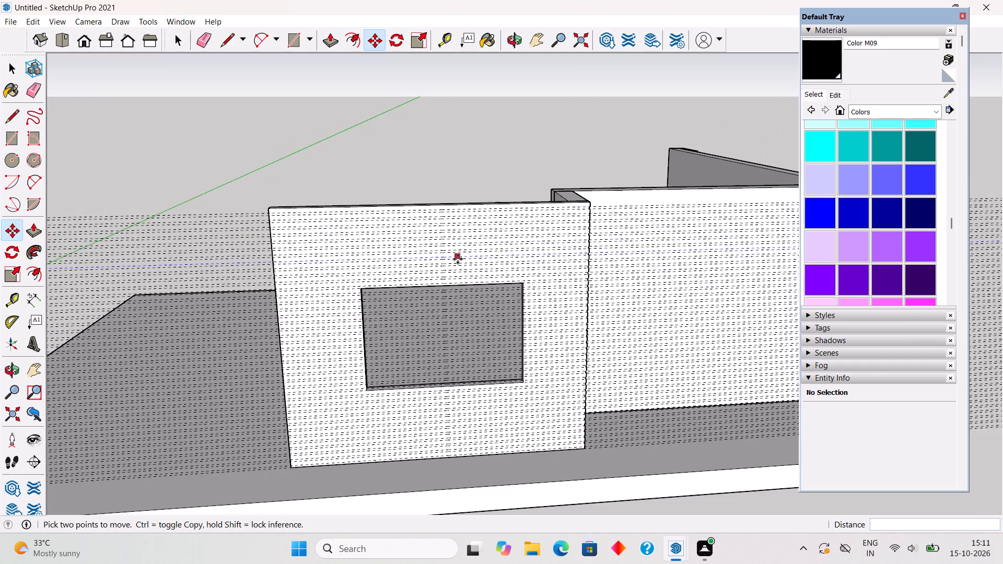
{"action": "scroll", "coordinate": [482, 315], "scroll_direction": "down", "scroll_amount": 6}
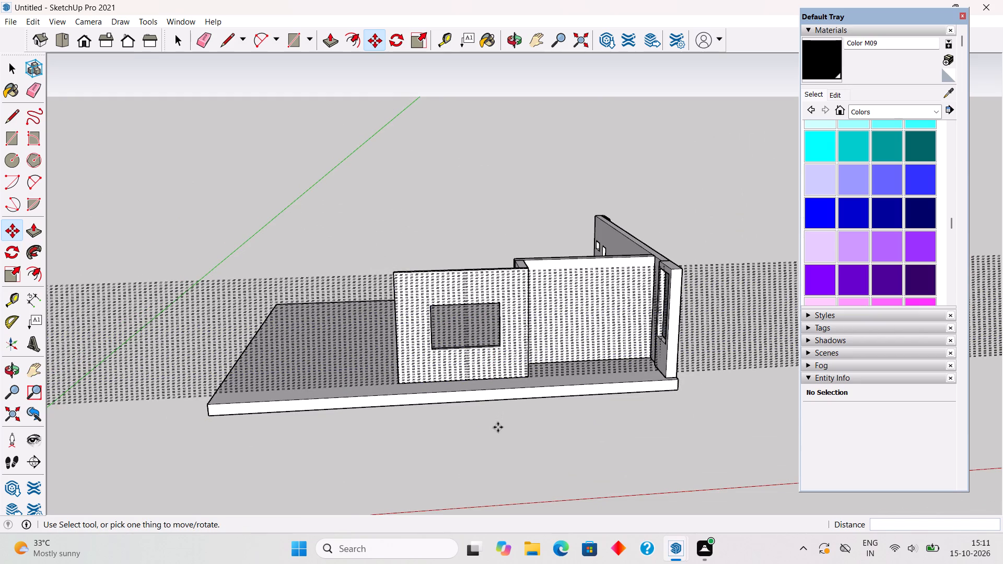
{"action": "key", "text": "space"}
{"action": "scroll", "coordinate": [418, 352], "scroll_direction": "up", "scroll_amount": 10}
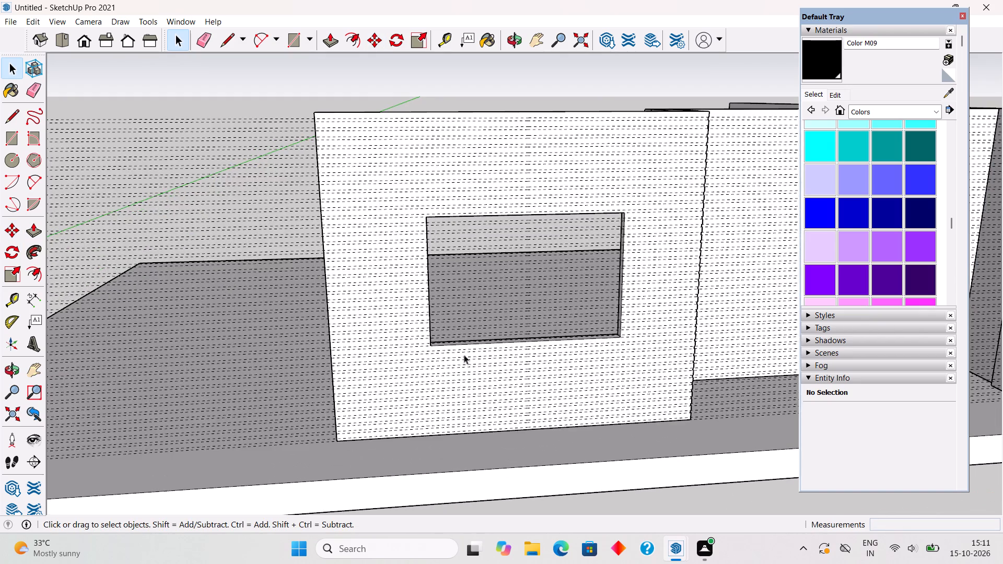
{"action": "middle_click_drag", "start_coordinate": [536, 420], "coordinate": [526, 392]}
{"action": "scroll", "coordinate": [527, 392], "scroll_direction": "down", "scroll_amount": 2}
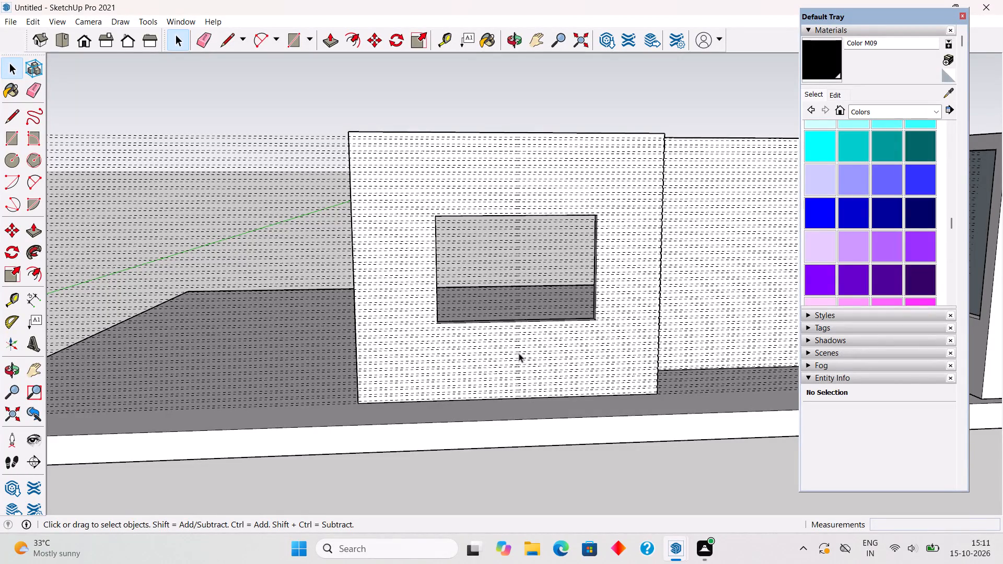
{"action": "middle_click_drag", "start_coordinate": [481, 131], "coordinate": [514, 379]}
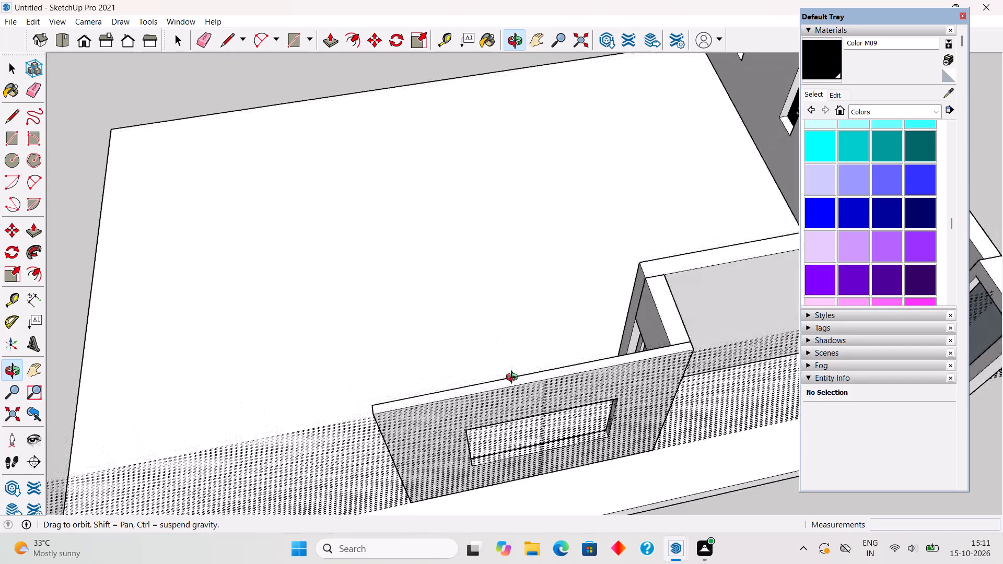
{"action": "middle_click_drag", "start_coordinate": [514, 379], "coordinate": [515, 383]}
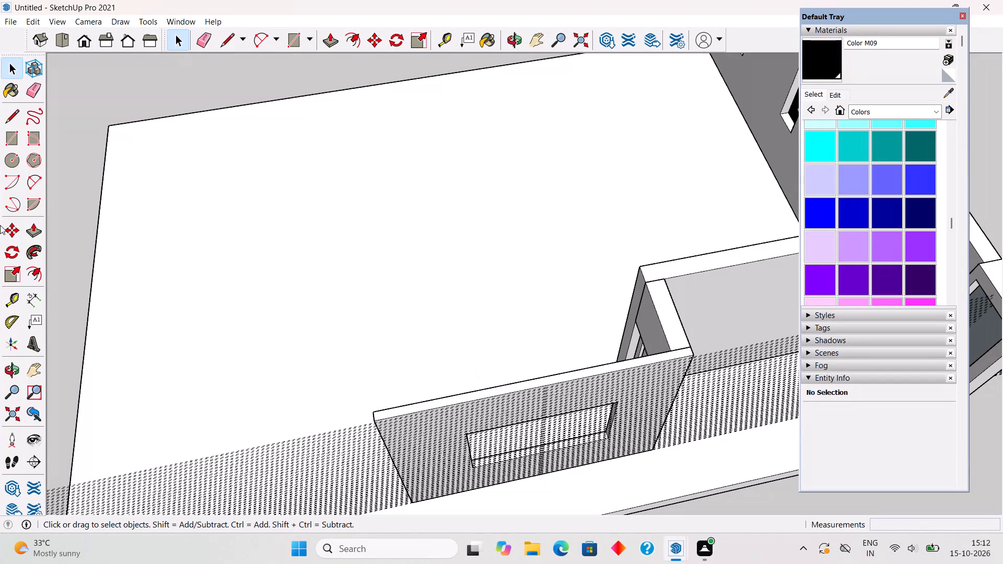
Draw a full-width 11' 6" rectangle between the top pair of guides on the front window wall.
{"action": "triple_click", "coordinate": [405, 410]}
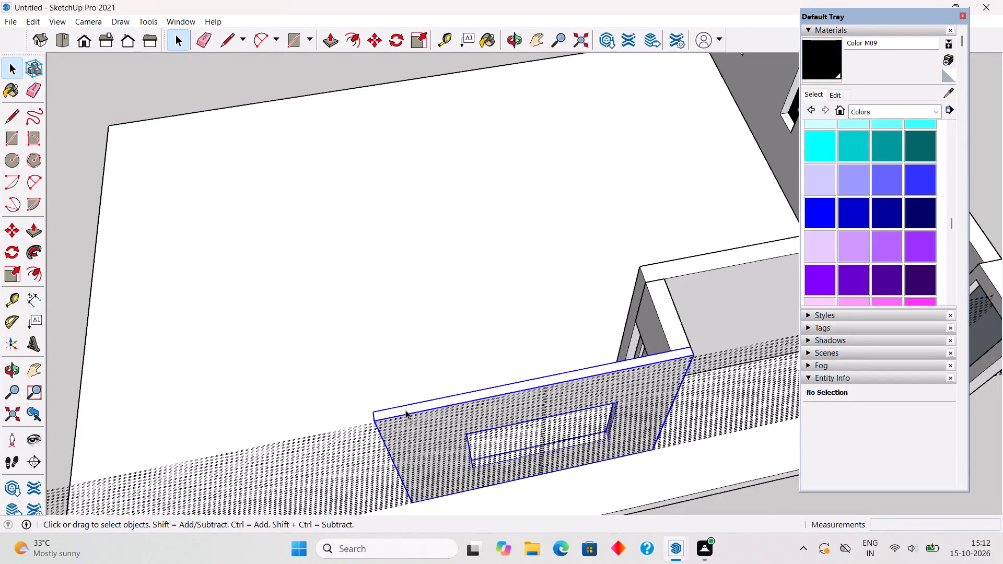
{"action": "scroll", "coordinate": [434, 434], "scroll_direction": "up", "scroll_amount": 6}
{"action": "middle_click_drag", "start_coordinate": [432, 419], "coordinate": [392, 337]}
{"action": "scroll", "coordinate": [401, 336], "scroll_direction": "up", "scroll_amount": 4}
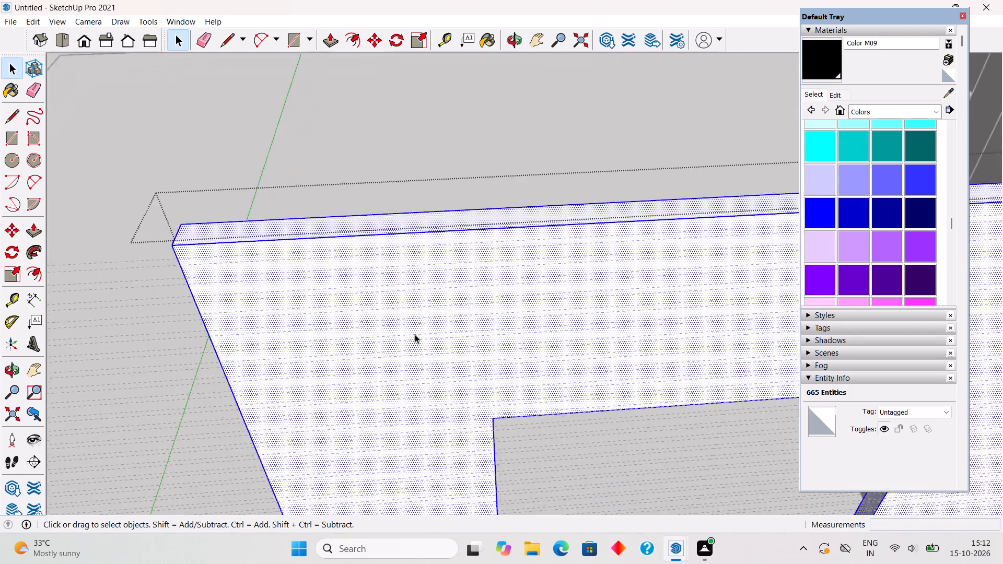
{"action": "scroll", "coordinate": [415, 334], "scroll_direction": "up", "scroll_amount": 2}
{"action": "scroll", "coordinate": [415, 334], "scroll_direction": "down", "scroll_amount": 6}
{"action": "scroll", "coordinate": [493, 373], "scroll_direction": "up", "scroll_amount": 1}
{"action": "middle_click_drag", "start_coordinate": [485, 341], "coordinate": [481, 259]}
{"action": "scroll", "coordinate": [481, 259], "scroll_direction": "down", "scroll_amount": 3}
{"action": "scroll", "coordinate": [551, 295], "scroll_direction": "down", "scroll_amount": 5}
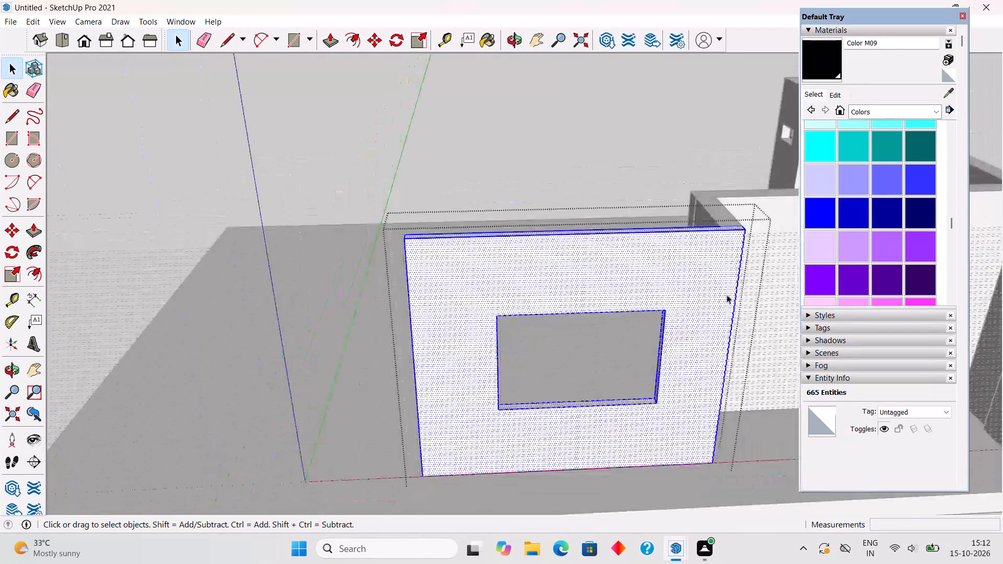
{"action": "scroll", "coordinate": [743, 217], "scroll_direction": "up", "scroll_amount": 6}
{"action": "middle_click_drag", "start_coordinate": [745, 235], "coordinate": [767, 216]}
{"action": "scroll", "coordinate": [767, 216], "scroll_direction": "up", "scroll_amount": 1}
{"action": "scroll", "coordinate": [766, 216], "scroll_direction": "down", "scroll_amount": 2}
{"action": "key", "text": "r"}
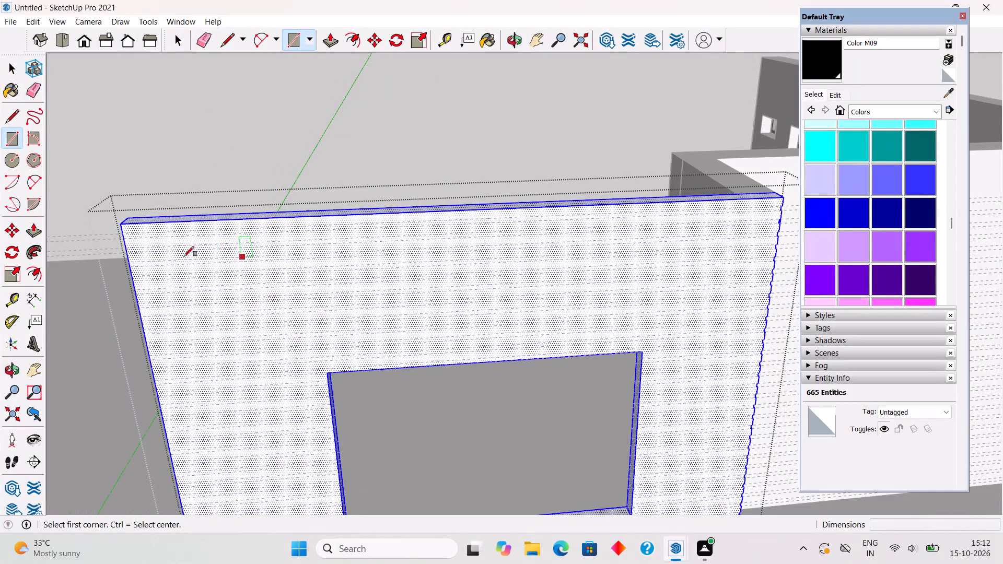
{"action": "scroll", "coordinate": [114, 232], "scroll_direction": "up", "scroll_amount": 2}
{"action": "left_click", "coordinate": [122, 233]}
{"action": "scroll", "coordinate": [122, 233], "scroll_direction": "down", "scroll_amount": 8}
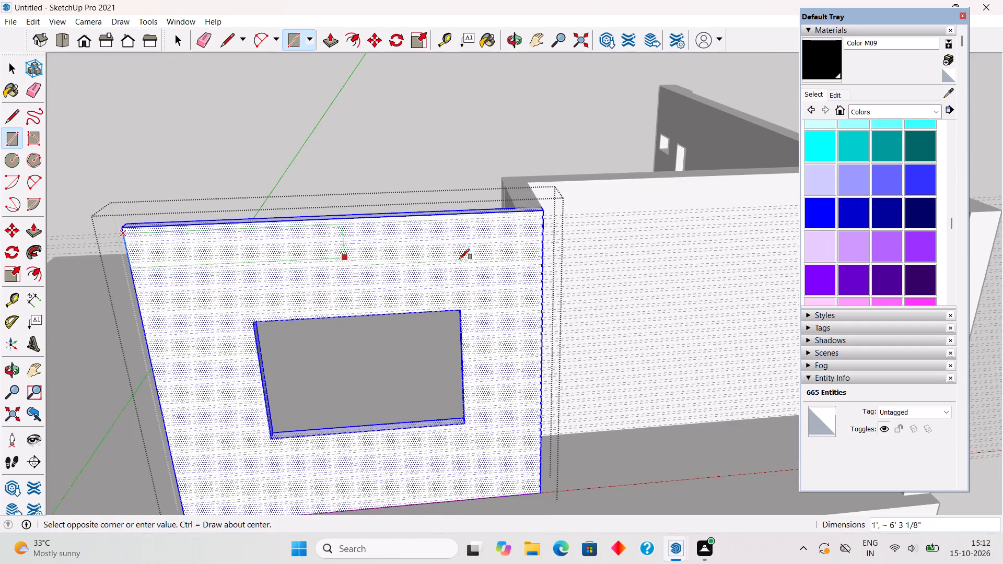
{"action": "scroll", "coordinate": [547, 226], "scroll_direction": "up", "scroll_amount": 4}
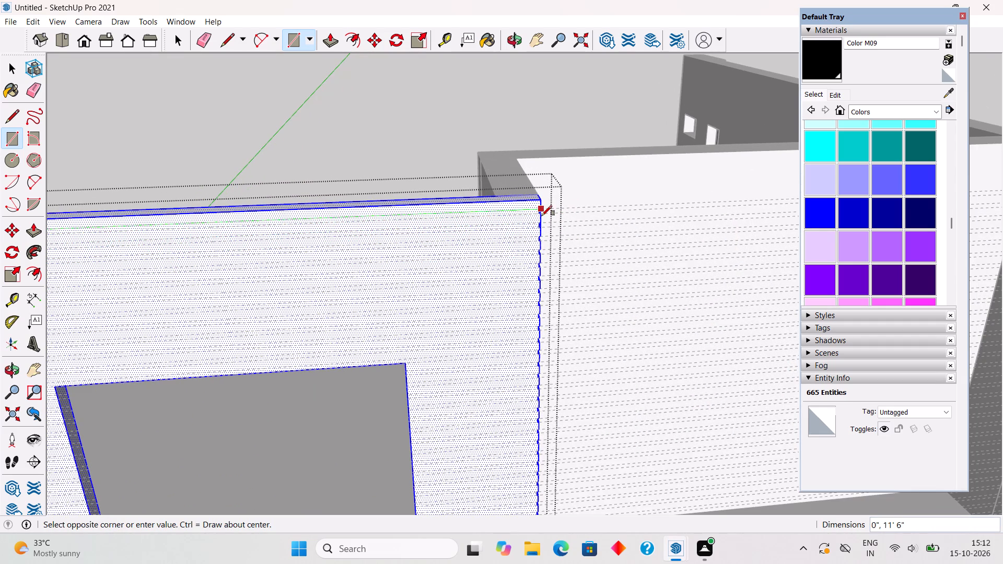
{"action": "left_click", "coordinate": [542, 217]}
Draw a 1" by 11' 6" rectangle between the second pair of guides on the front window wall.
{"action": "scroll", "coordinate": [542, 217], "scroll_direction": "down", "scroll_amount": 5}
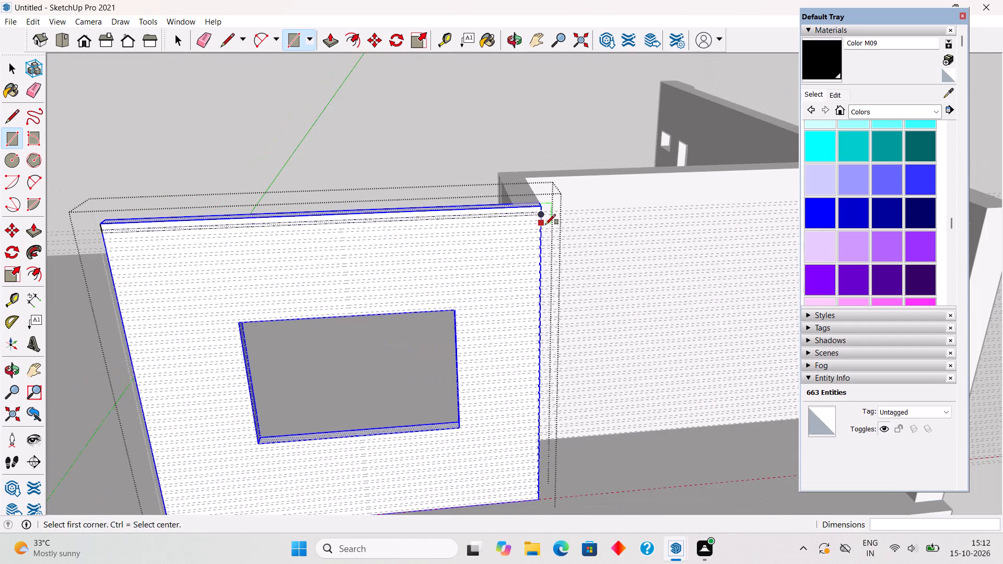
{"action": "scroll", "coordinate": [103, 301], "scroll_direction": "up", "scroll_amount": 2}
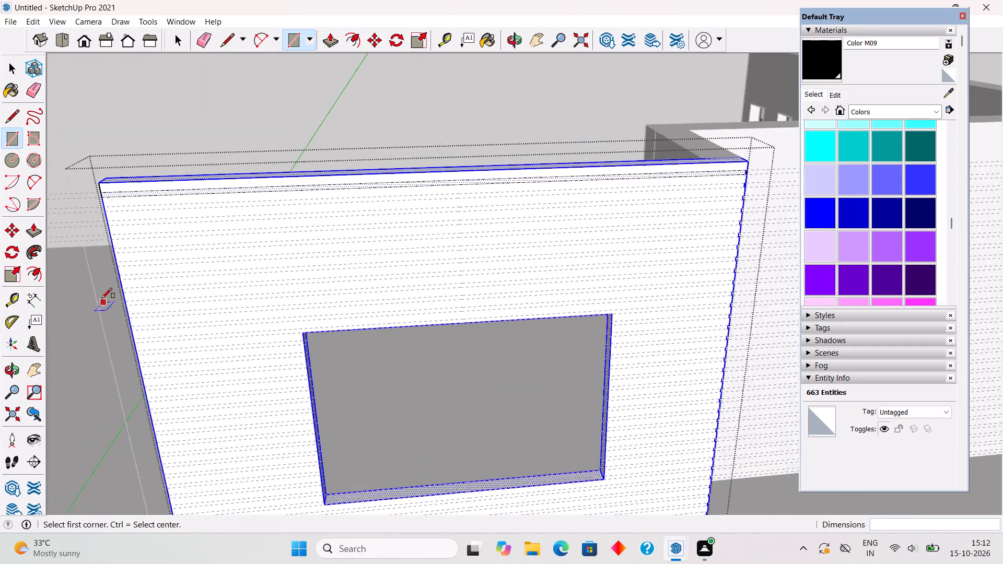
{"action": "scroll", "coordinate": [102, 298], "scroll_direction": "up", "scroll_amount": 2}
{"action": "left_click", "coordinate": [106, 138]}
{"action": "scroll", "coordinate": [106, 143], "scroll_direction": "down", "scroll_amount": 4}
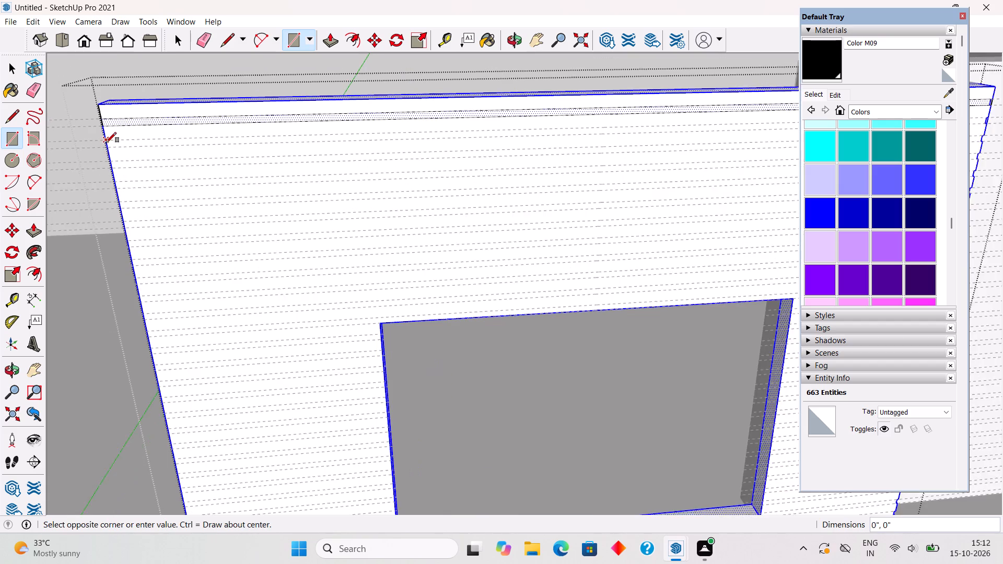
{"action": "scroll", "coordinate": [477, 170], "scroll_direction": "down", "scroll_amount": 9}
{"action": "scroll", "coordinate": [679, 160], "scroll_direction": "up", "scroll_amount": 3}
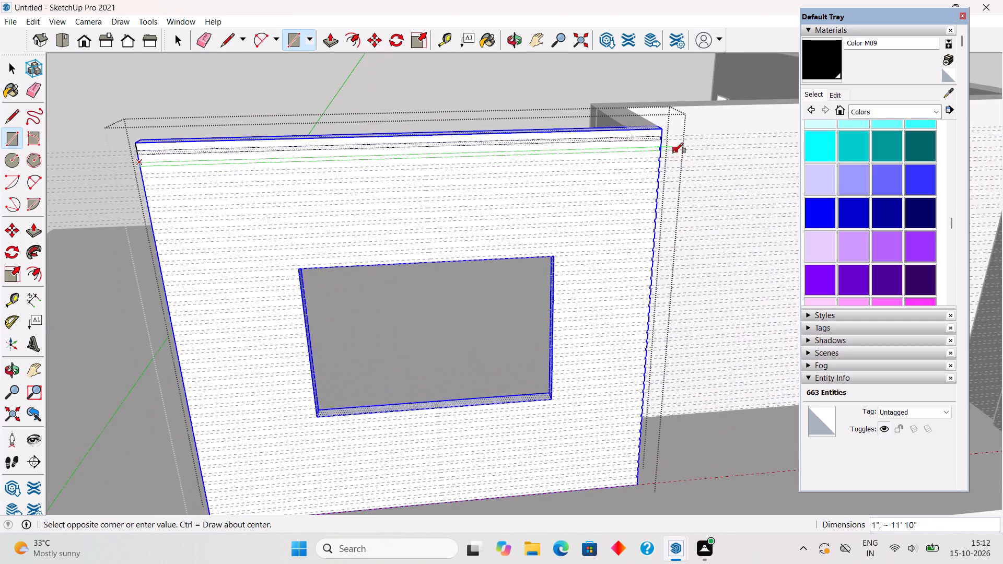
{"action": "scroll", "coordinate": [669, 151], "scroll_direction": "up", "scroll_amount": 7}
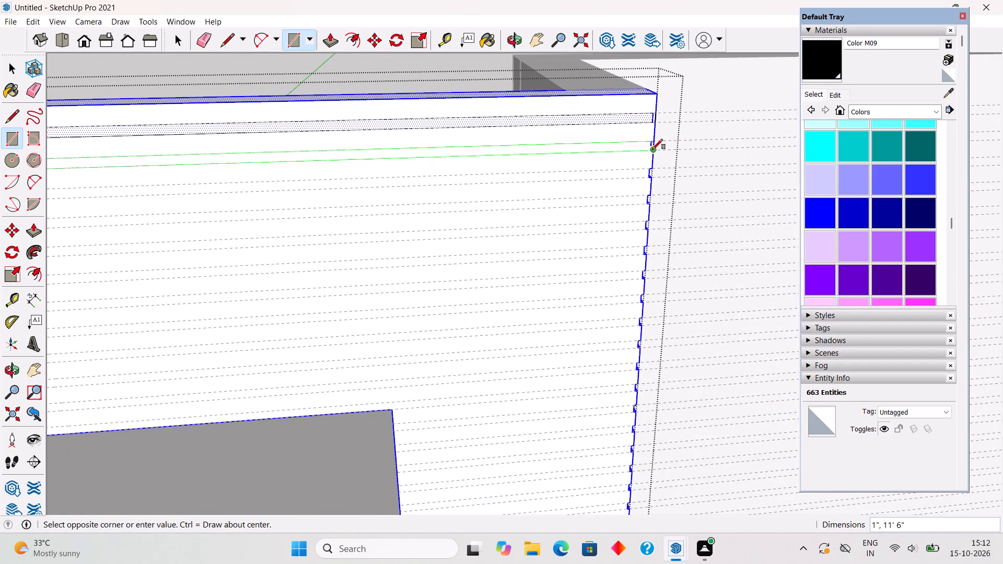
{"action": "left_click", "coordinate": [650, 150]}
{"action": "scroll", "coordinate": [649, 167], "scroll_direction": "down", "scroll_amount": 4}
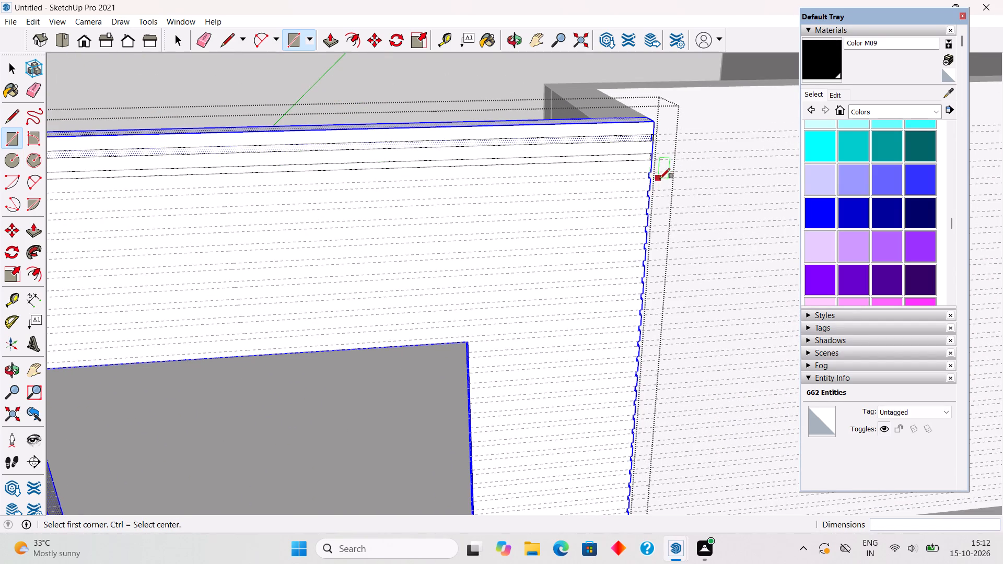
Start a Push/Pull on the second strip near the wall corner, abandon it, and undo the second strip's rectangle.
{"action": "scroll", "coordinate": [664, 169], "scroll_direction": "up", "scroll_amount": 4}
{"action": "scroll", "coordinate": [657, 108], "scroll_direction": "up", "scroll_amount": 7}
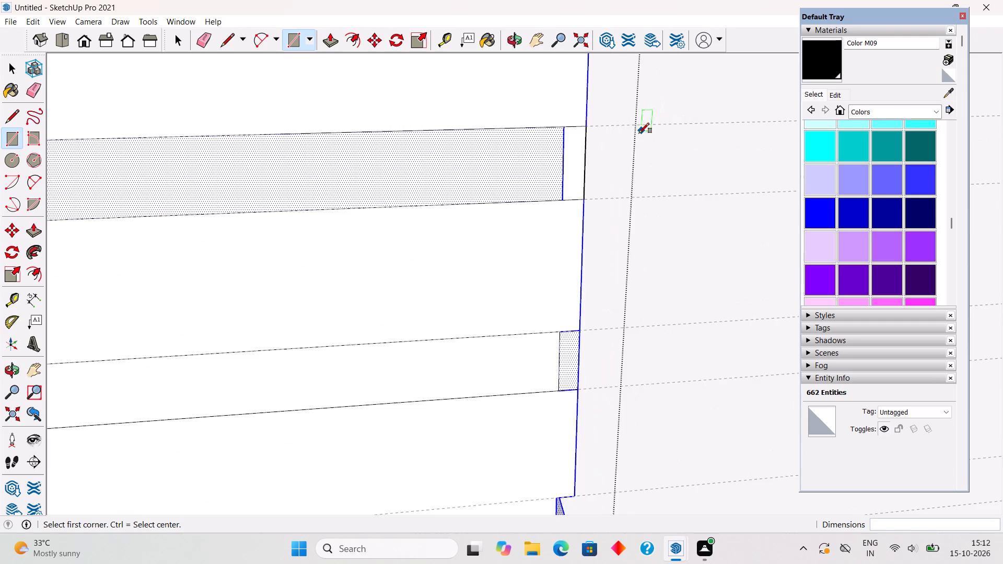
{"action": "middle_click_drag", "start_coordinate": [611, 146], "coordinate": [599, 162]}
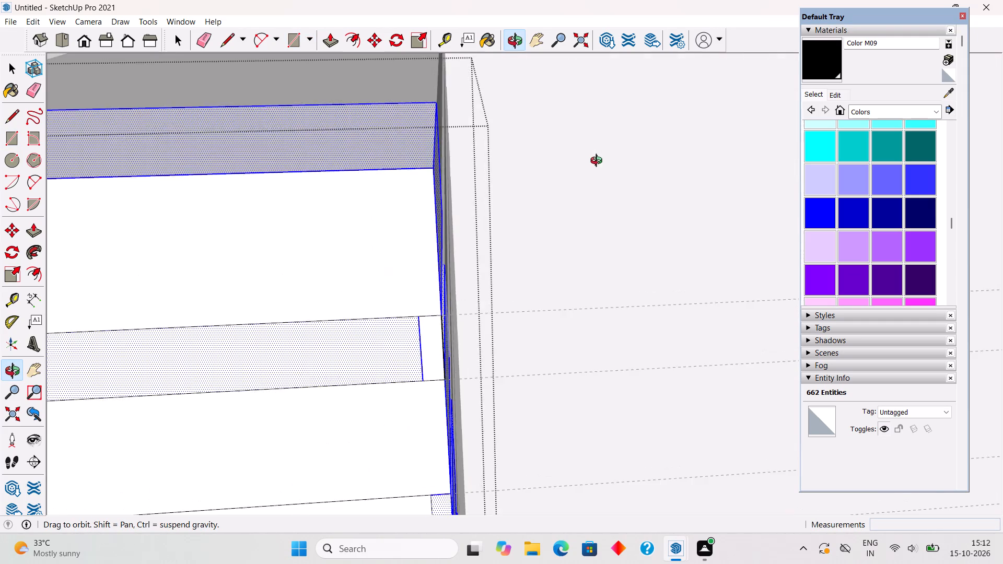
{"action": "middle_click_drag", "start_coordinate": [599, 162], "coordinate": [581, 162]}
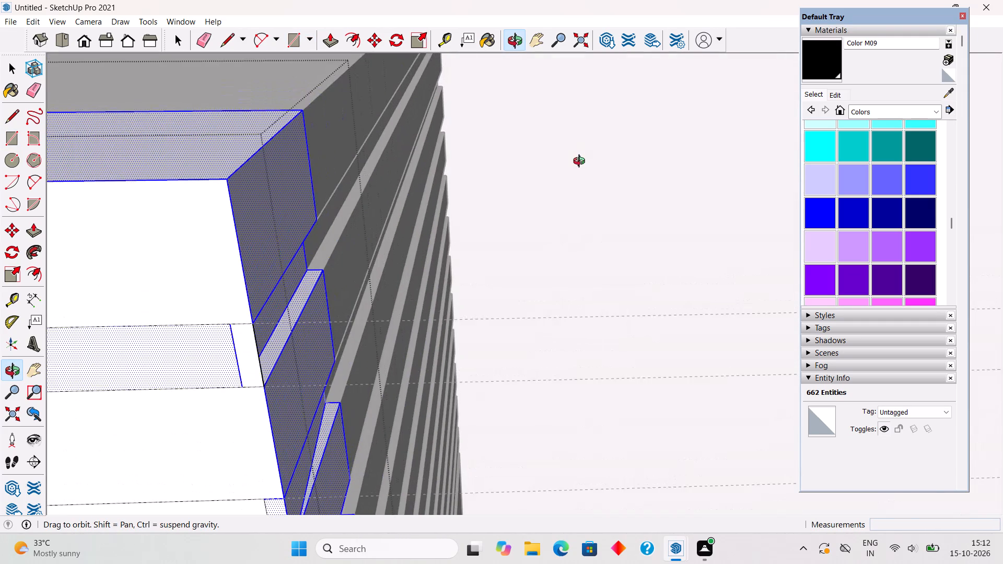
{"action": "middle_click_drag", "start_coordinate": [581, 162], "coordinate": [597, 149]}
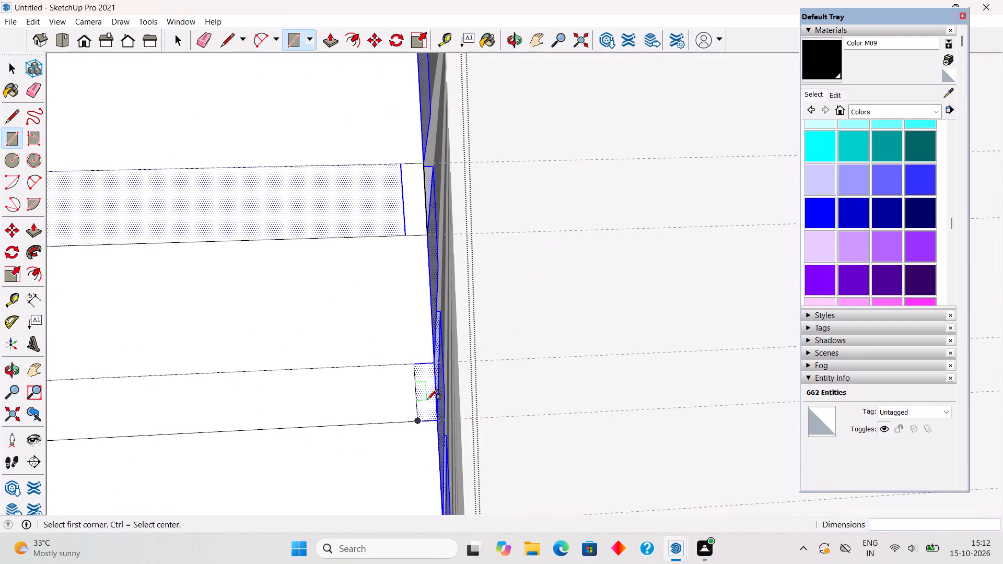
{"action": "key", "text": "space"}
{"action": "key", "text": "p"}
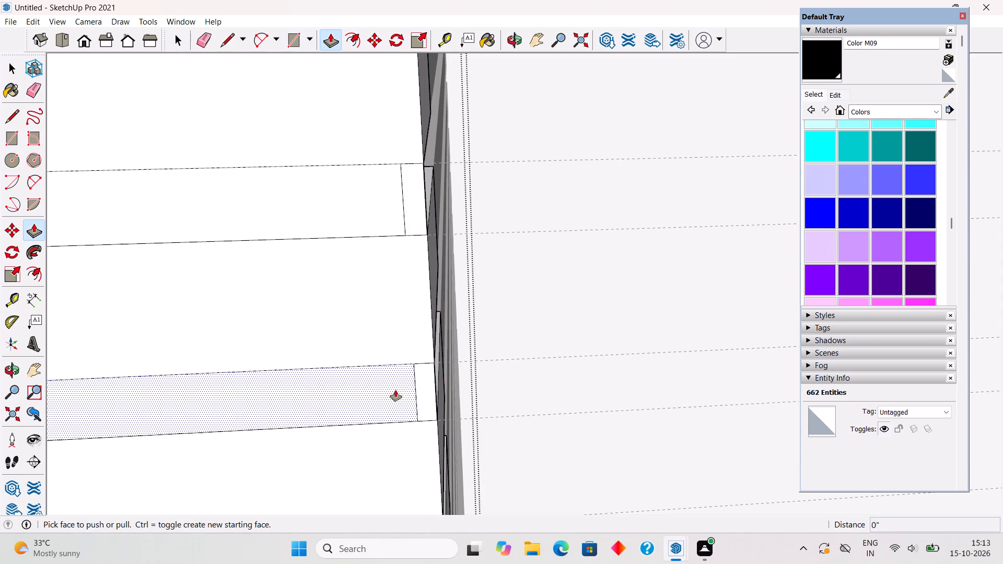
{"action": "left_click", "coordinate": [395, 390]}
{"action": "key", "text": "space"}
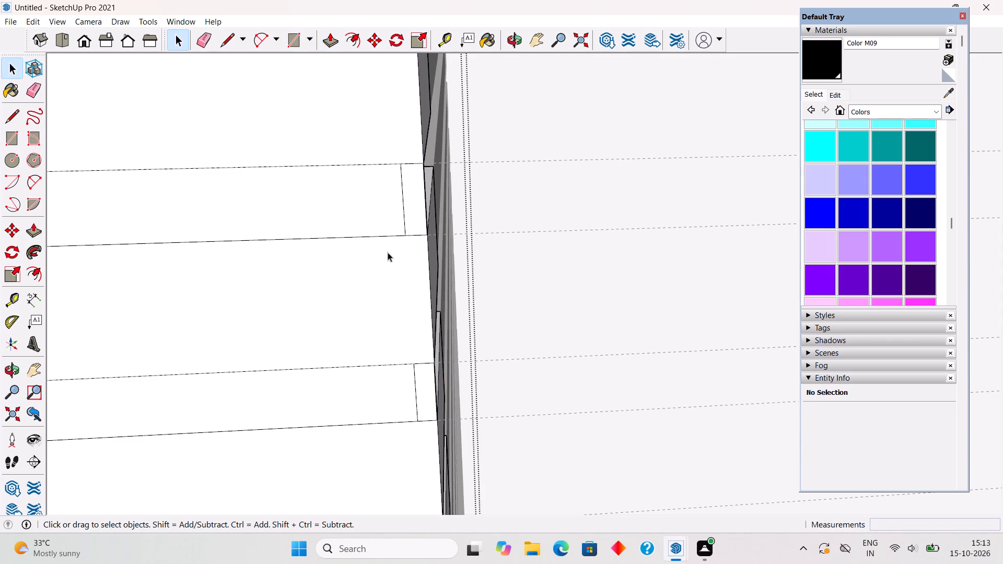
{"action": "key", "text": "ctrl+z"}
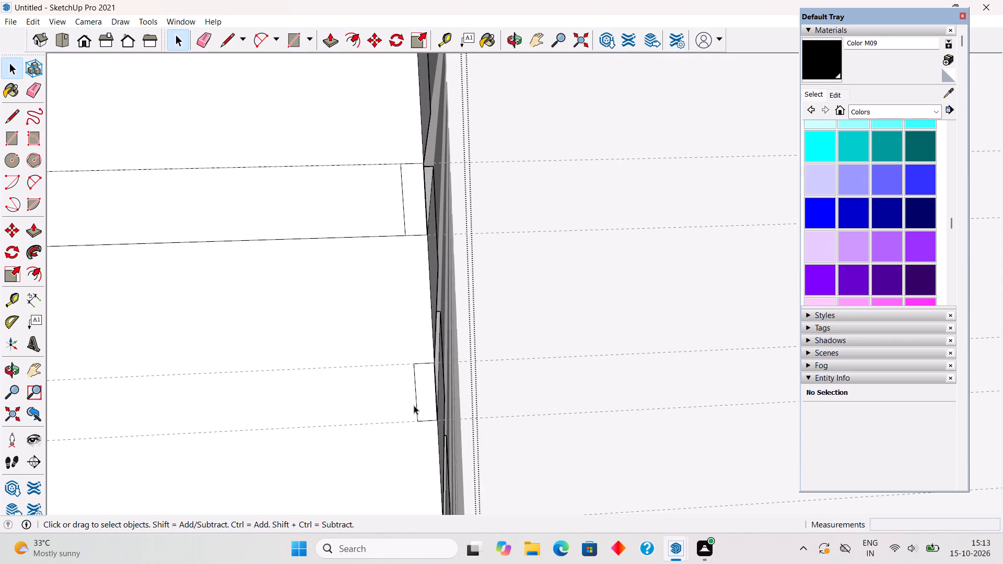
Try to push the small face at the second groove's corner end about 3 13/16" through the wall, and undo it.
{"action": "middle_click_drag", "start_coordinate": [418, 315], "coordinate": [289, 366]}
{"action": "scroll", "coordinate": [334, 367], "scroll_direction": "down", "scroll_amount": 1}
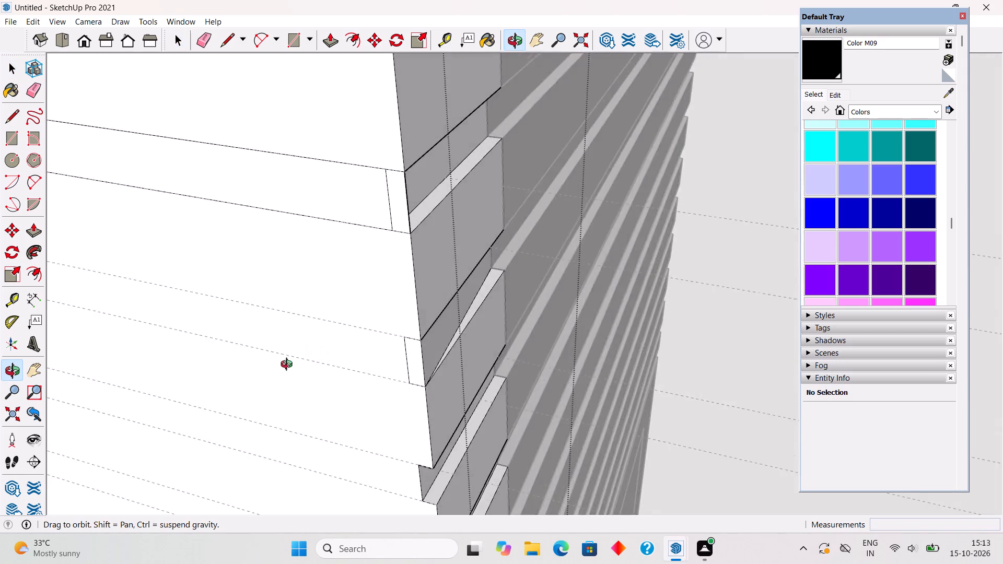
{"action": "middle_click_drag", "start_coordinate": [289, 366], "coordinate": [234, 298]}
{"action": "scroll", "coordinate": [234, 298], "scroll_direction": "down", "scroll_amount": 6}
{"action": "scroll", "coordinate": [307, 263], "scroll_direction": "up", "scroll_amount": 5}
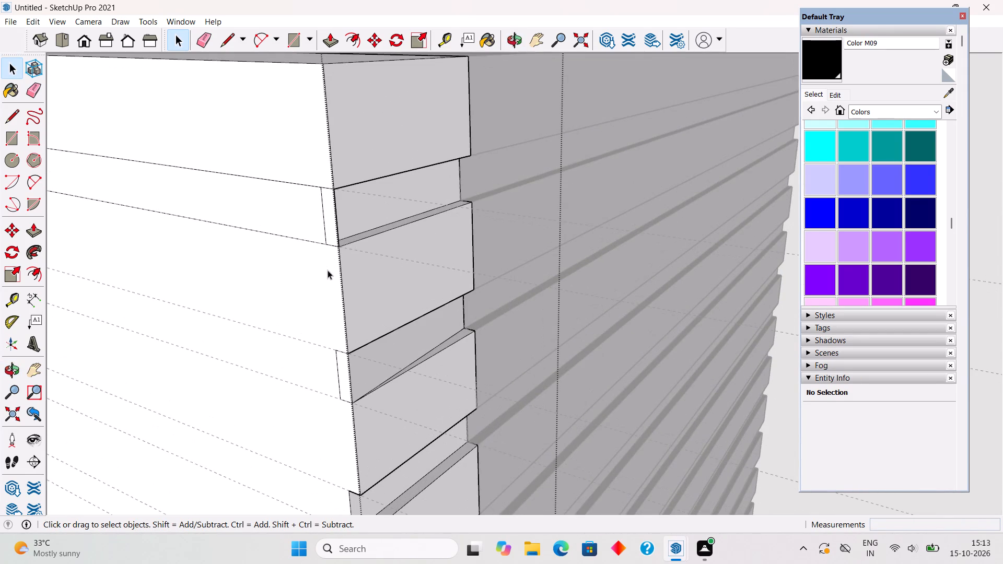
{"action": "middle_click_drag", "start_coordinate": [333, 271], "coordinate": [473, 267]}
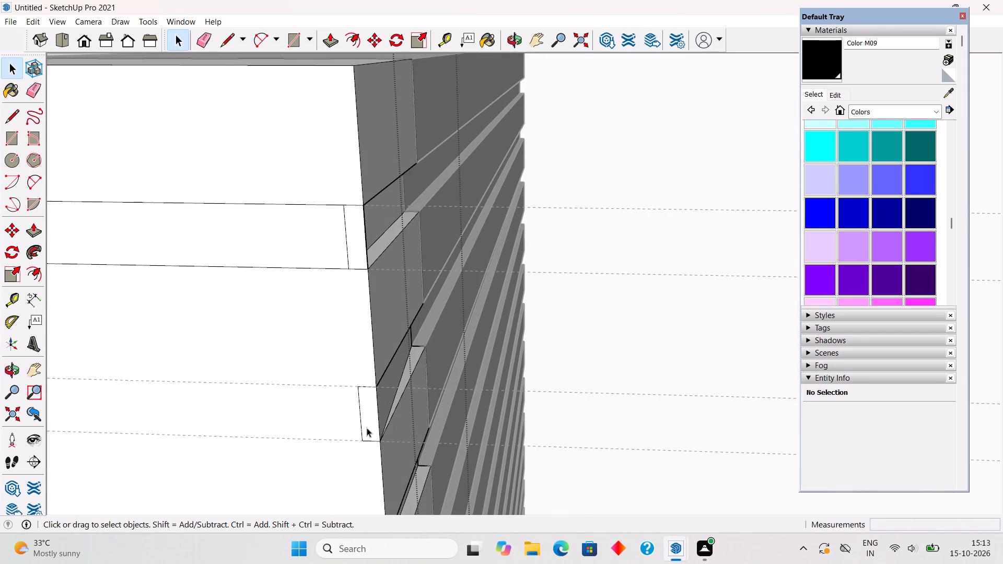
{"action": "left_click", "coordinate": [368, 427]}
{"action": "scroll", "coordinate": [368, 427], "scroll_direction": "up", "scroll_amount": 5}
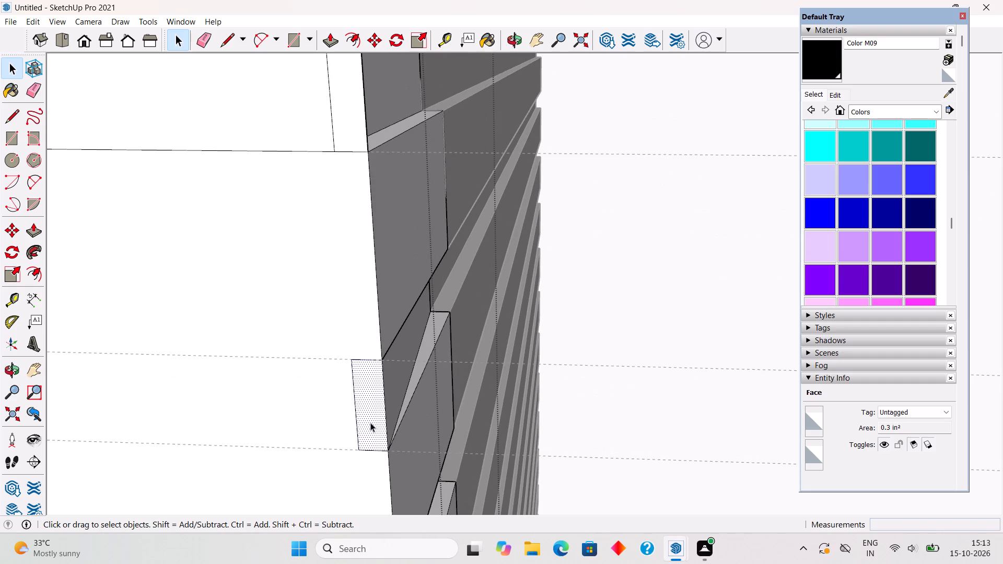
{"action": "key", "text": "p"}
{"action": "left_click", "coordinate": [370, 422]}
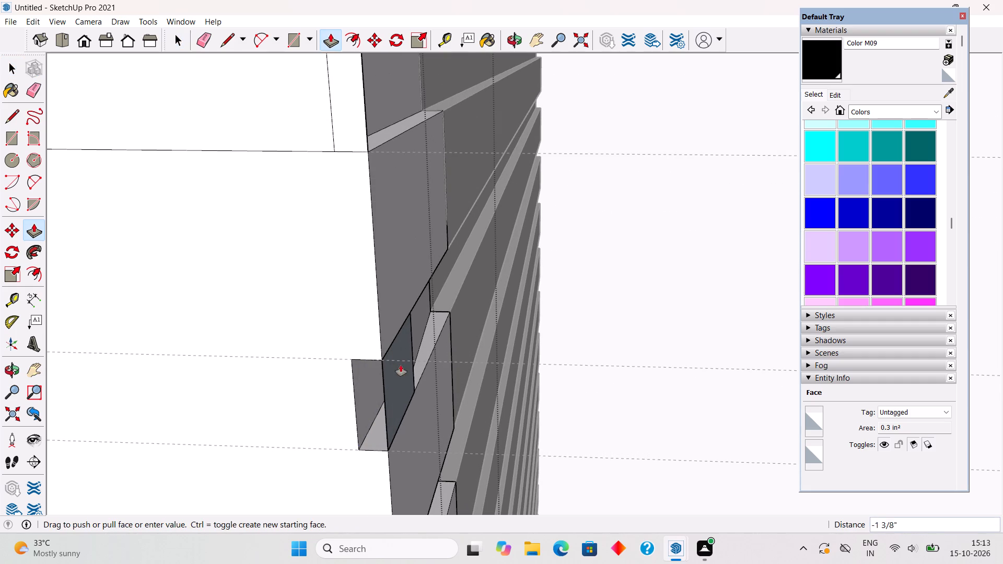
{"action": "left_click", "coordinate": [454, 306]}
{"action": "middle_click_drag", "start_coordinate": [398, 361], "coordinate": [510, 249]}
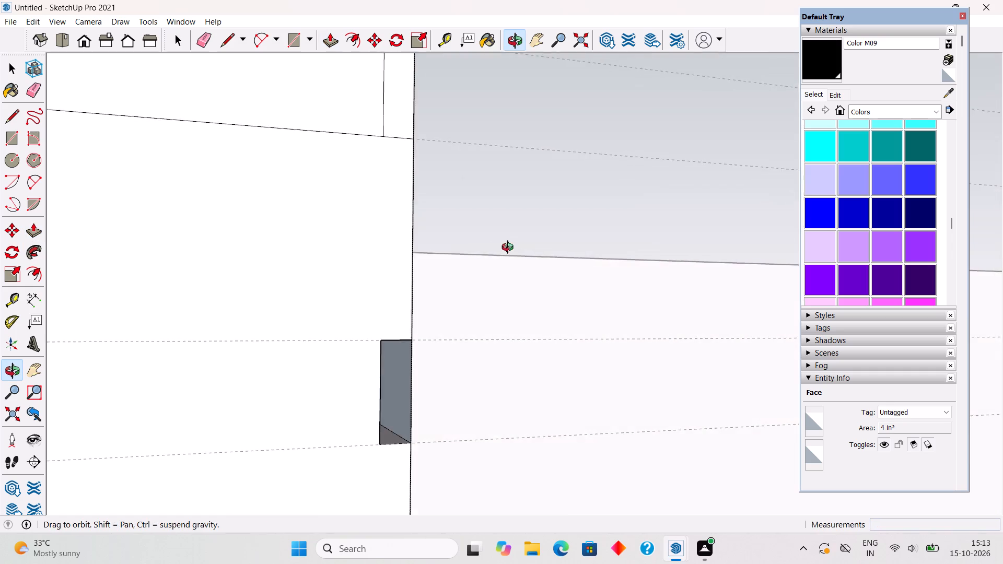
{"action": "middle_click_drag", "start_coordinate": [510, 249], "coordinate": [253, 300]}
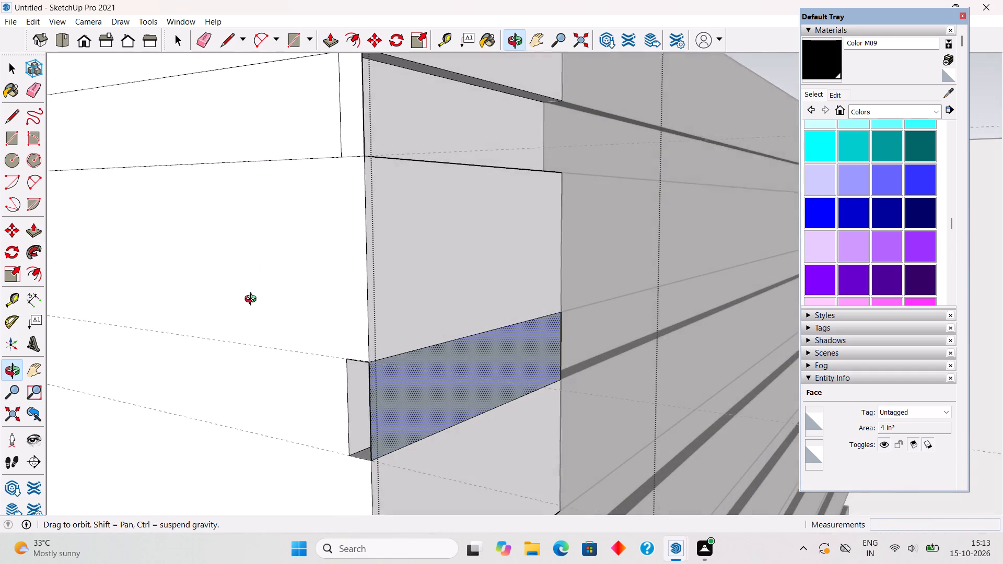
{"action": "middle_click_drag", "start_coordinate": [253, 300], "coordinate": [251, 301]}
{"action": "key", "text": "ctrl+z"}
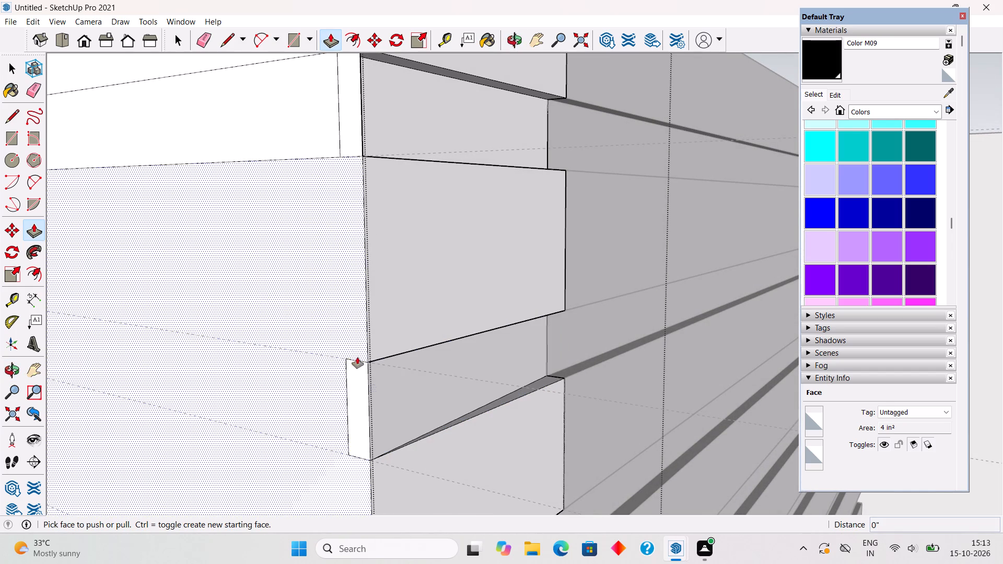
Push the small face at the second groove's corner end inward about 3 11/16".
{"action": "left_click", "coordinate": [415, 381]}
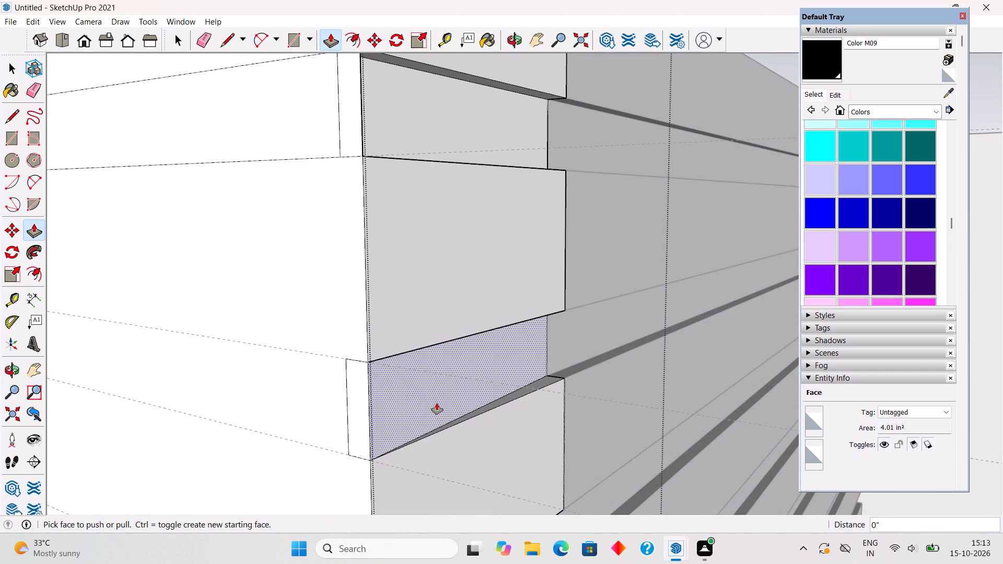
{"action": "left_click", "coordinate": [437, 403]}
{"action": "left_click", "coordinate": [405, 407]}
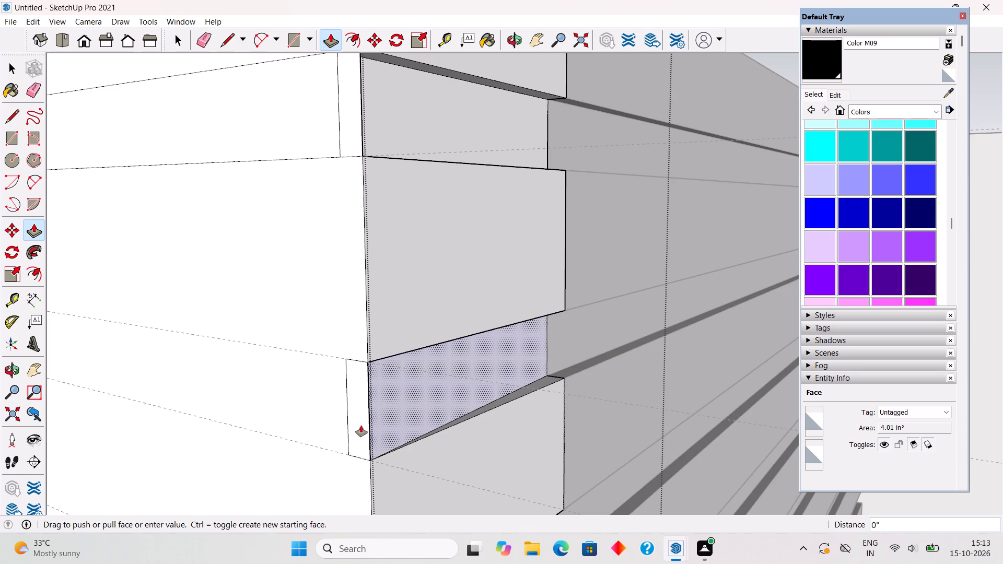
{"action": "left_click", "coordinate": [361, 426]}
{"action": "left_click", "coordinate": [355, 418]}
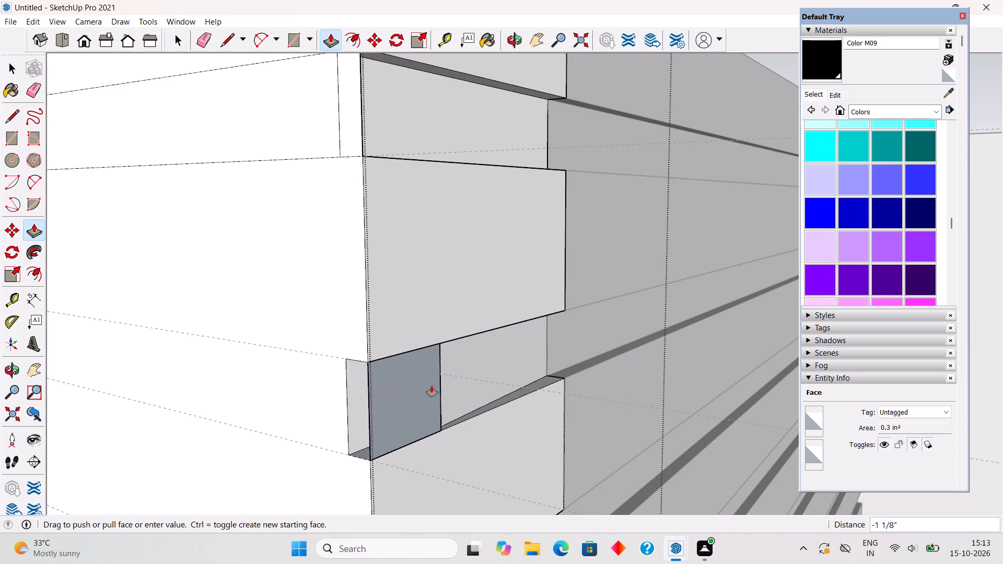
{"action": "left_click", "coordinate": [539, 344]}
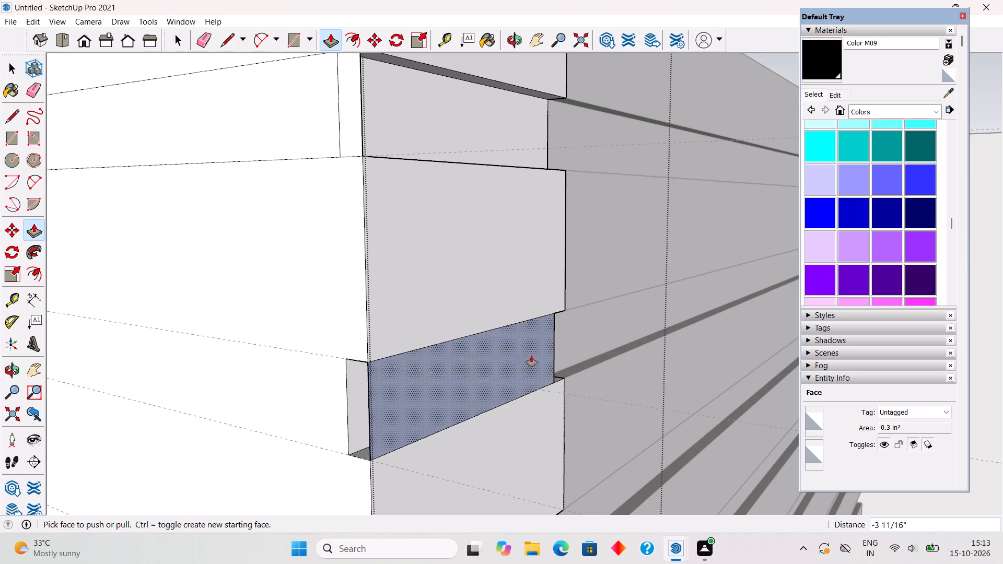
Delete the two leftover side faces and the vertical edge closing off the second groove's end at the wall corner.
{"action": "key", "text": "space"}
{"action": "left_click", "coordinate": [503, 385]}
{"action": "key", "text": "Delete"}
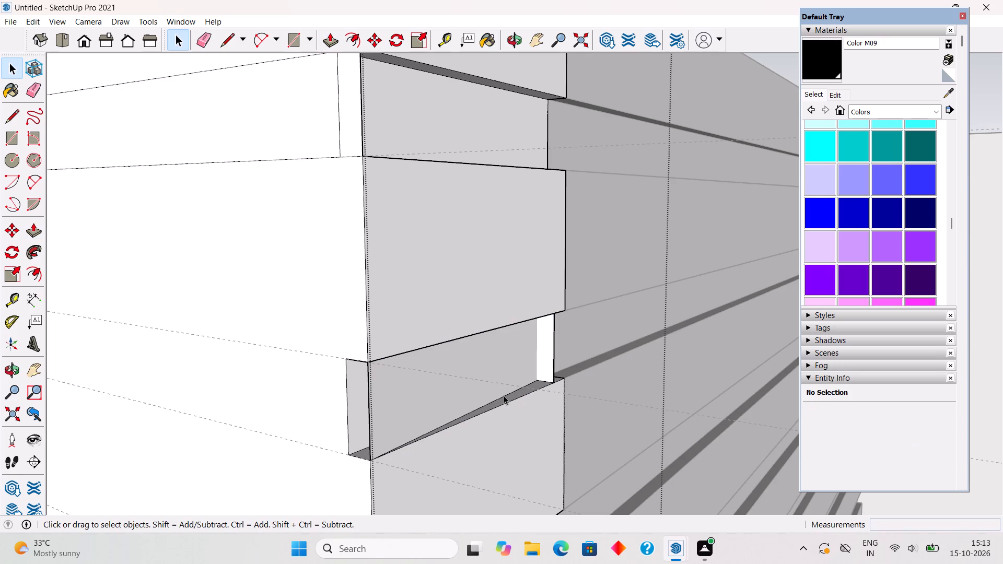
{"action": "left_click", "coordinate": [402, 426]}
{"action": "key", "text": "Delete"}
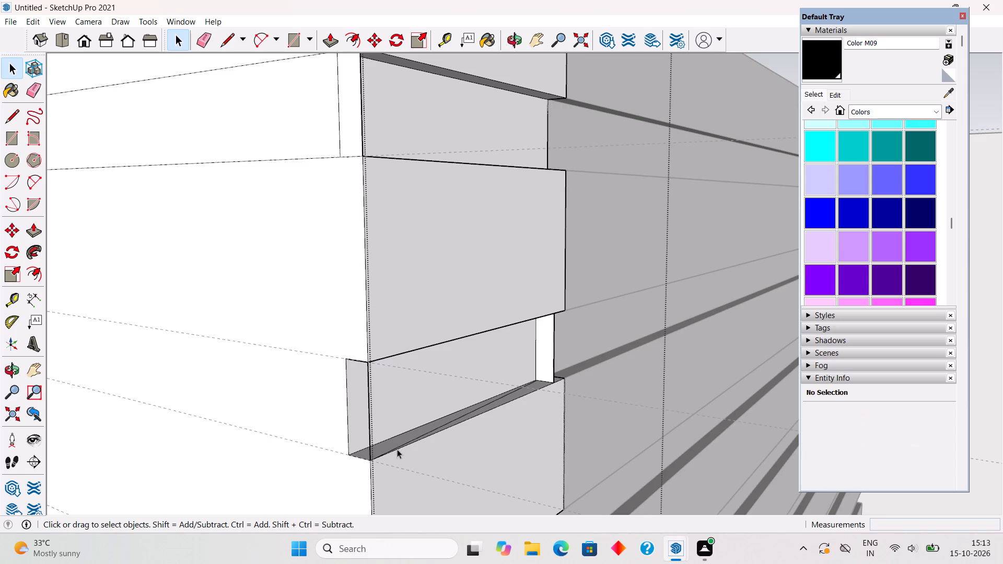
{"action": "scroll", "coordinate": [414, 437], "scroll_direction": "up", "scroll_amount": 4}
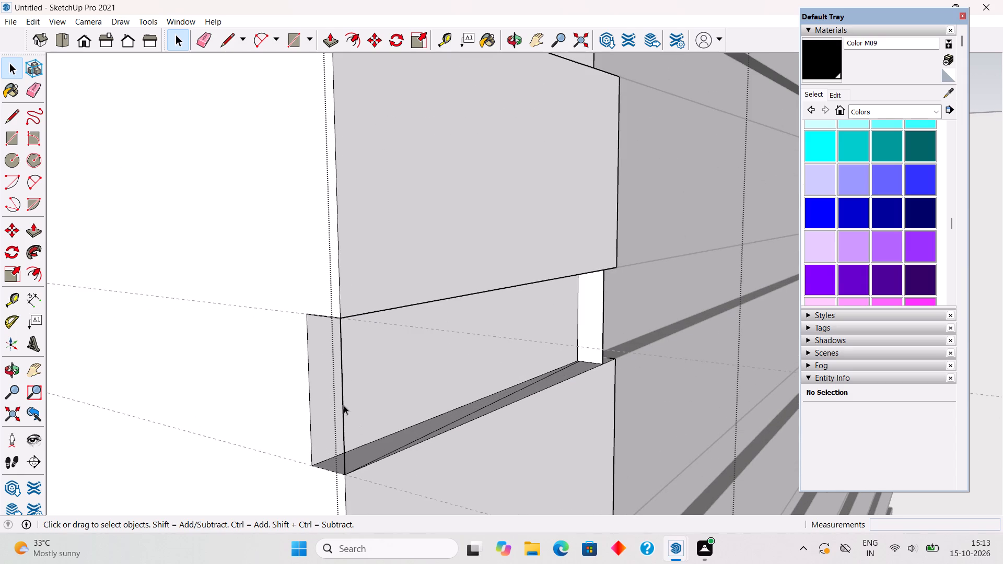
{"action": "left_click", "coordinate": [344, 405]}
{"action": "key", "text": "Delete"}
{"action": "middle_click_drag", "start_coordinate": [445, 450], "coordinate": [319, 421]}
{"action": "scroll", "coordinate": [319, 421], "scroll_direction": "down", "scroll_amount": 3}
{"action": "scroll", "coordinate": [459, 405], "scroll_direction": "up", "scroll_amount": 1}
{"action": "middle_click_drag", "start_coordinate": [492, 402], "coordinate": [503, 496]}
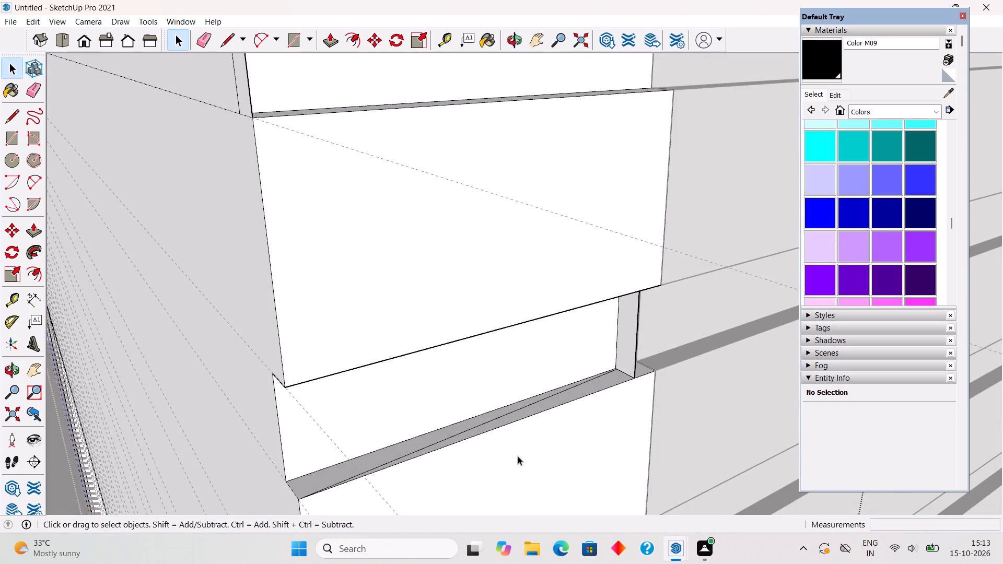
Delete the stray edge running along the ledge of the second groove at the wall corner.
{"action": "scroll", "coordinate": [559, 399], "scroll_direction": "up", "scroll_amount": 4}
{"action": "left_click", "coordinate": [569, 386]}
{"action": "key", "text": "Delete"}
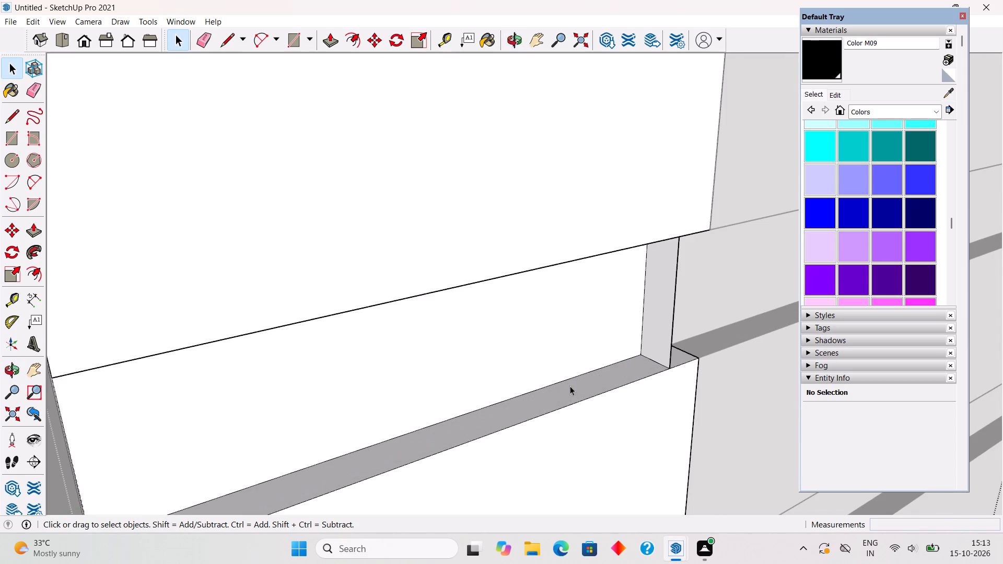
Delete the small return face closing off the far end of the second groove on the wall's end.
{"action": "middle_click_drag", "start_coordinate": [664, 331], "coordinate": [473, 197]}
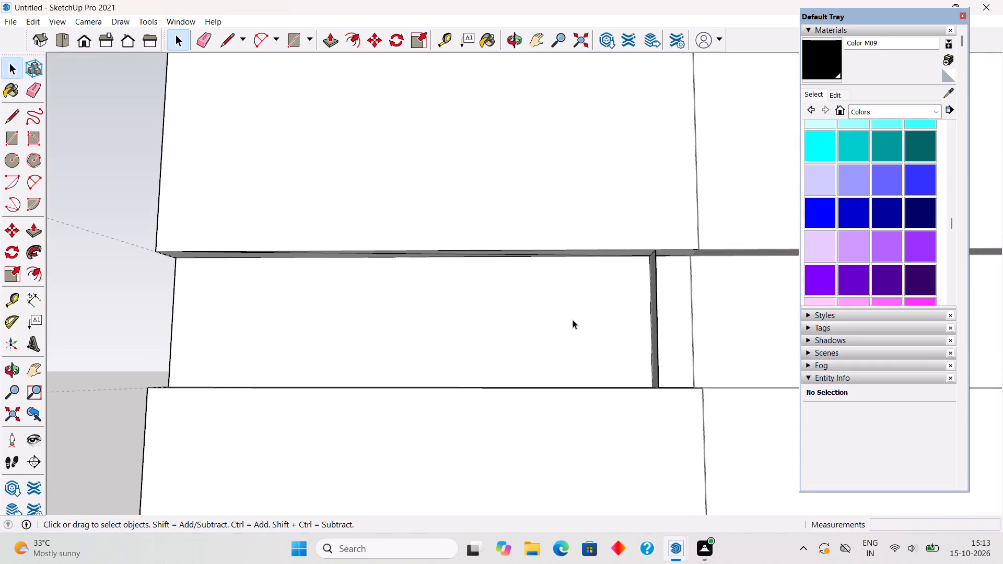
{"action": "middle_click_drag", "start_coordinate": [610, 319], "coordinate": [521, 465]}
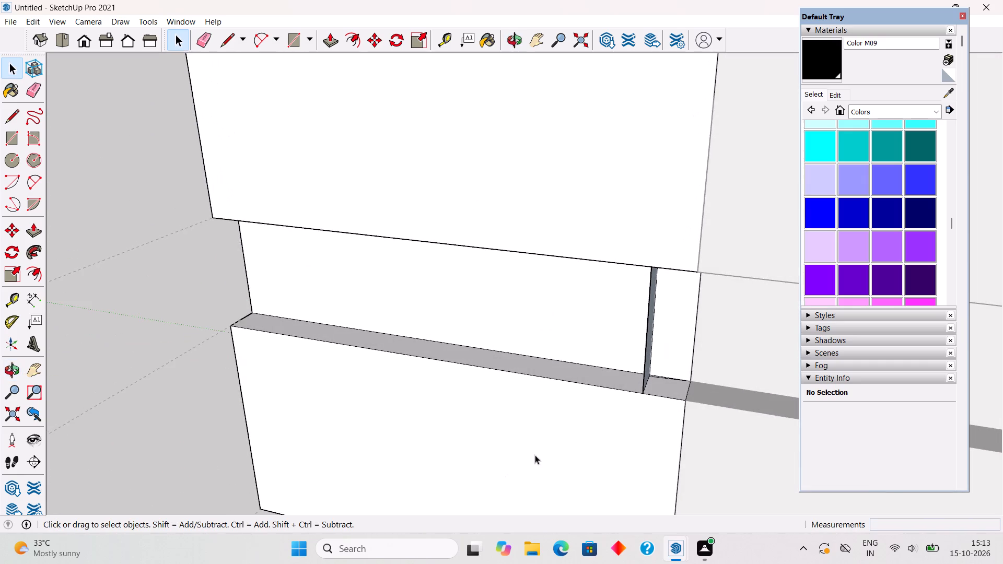
{"action": "scroll", "coordinate": [634, 369], "scroll_direction": "up", "scroll_amount": 3}
{"action": "left_click", "coordinate": [652, 365]}
{"action": "key", "text": "Delete"}
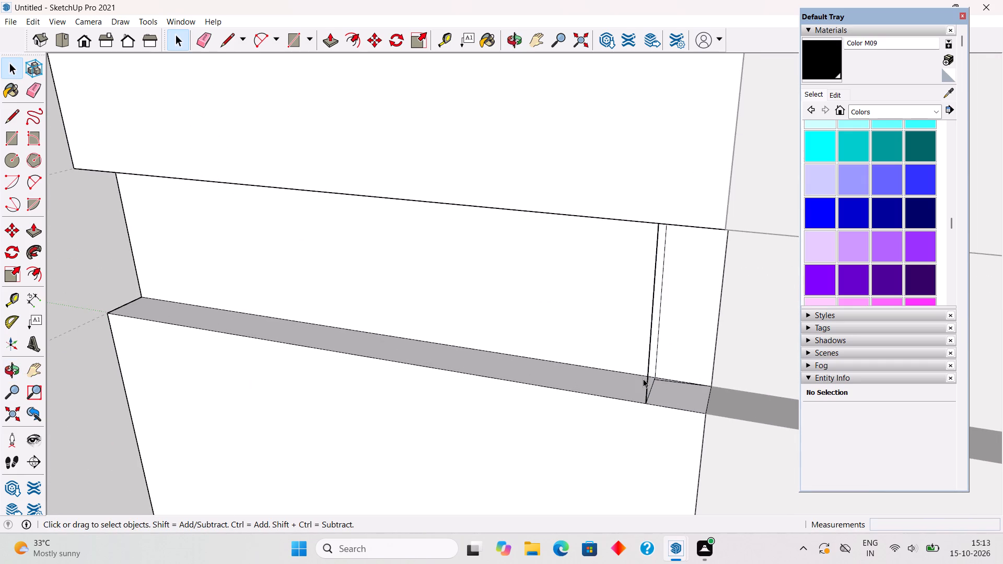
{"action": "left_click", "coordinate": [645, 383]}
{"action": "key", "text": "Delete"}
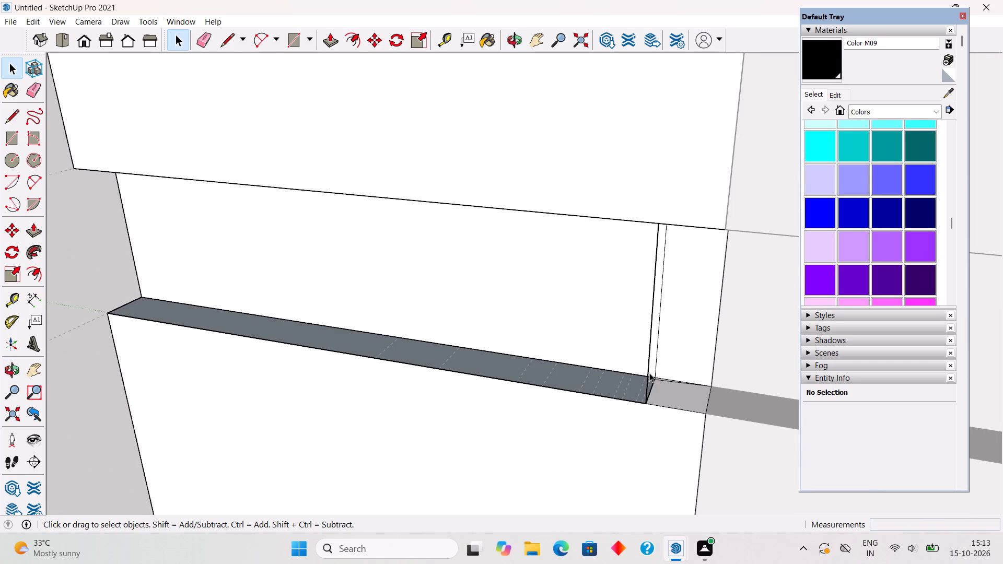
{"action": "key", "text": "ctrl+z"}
Delete the leftover vertical edges and short ledge edges at the far end of the second groove.
{"action": "left_click", "coordinate": [647, 383]}
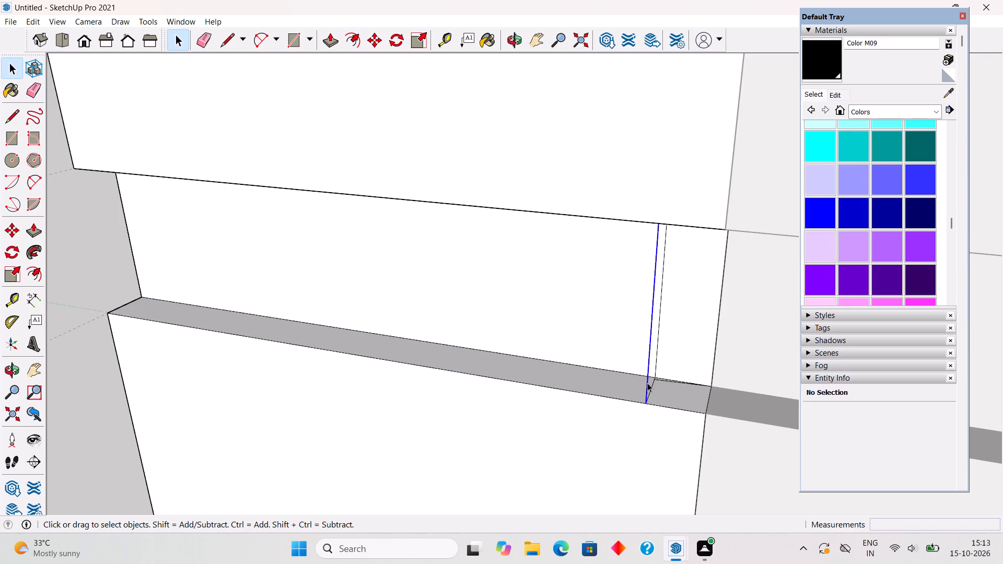
{"action": "key", "text": "Delete"}
{"action": "left_click", "coordinate": [652, 385]}
{"action": "key", "text": "Delete"}
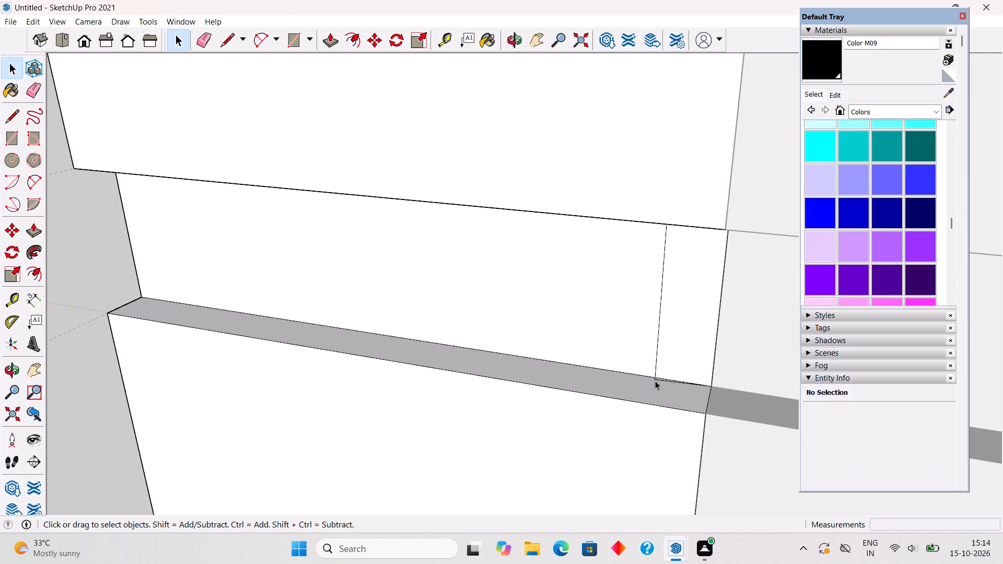
{"action": "left_click", "coordinate": [656, 380]}
{"action": "key", "text": "Delete"}
{"action": "left_click", "coordinate": [656, 363]}
{"action": "key", "text": "Delete"}
Push the small face at the top groove's corner end inward about 3 7/8" across the wall thickness.
{"action": "scroll", "coordinate": [655, 363], "scroll_direction": "down", "scroll_amount": 3}
{"action": "scroll", "coordinate": [656, 366], "scroll_direction": "down", "scroll_amount": 18}
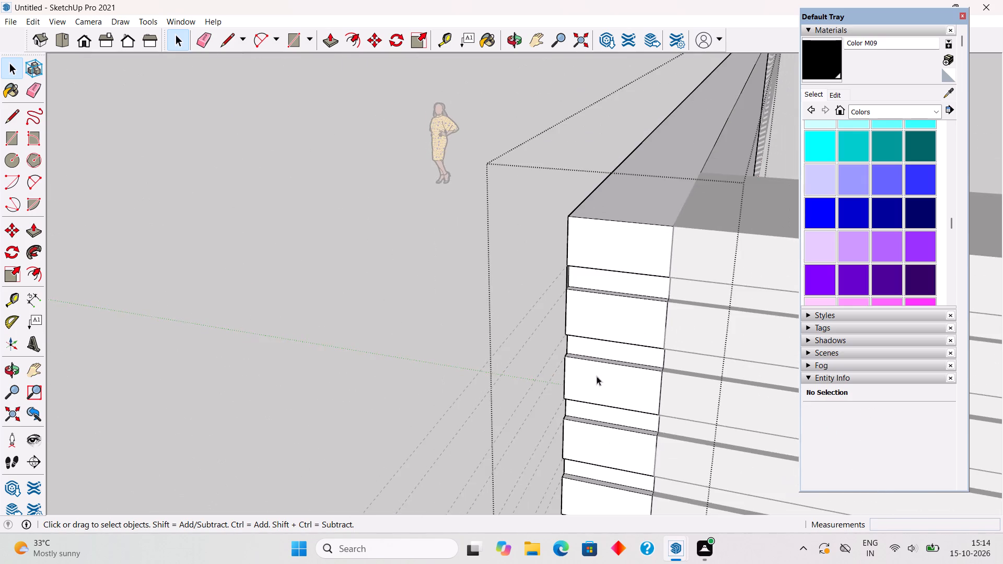
{"action": "middle_click_drag", "start_coordinate": [575, 380], "coordinate": [944, 384]}
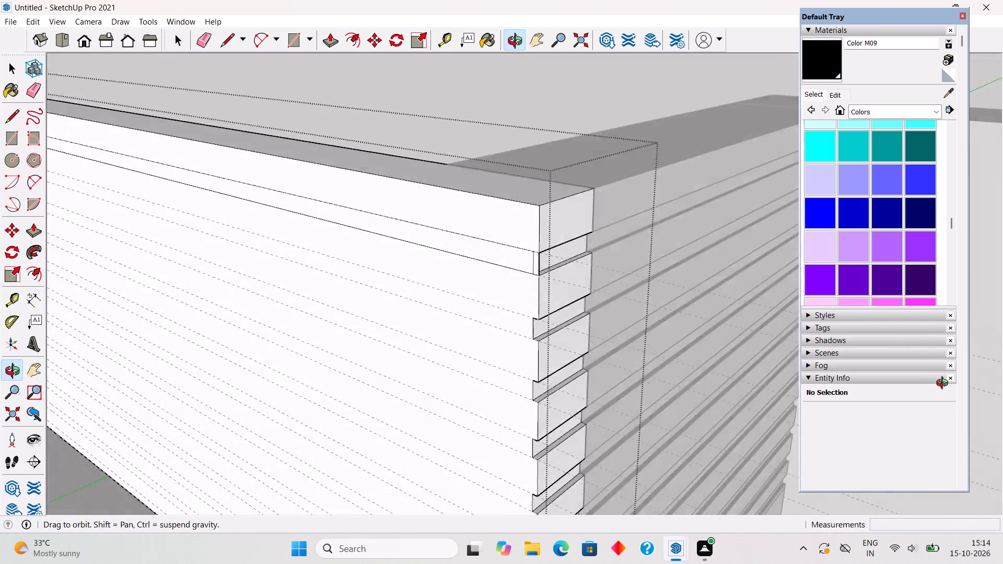
{"action": "middle_click_drag", "start_coordinate": [944, 384], "coordinate": [957, 403]}
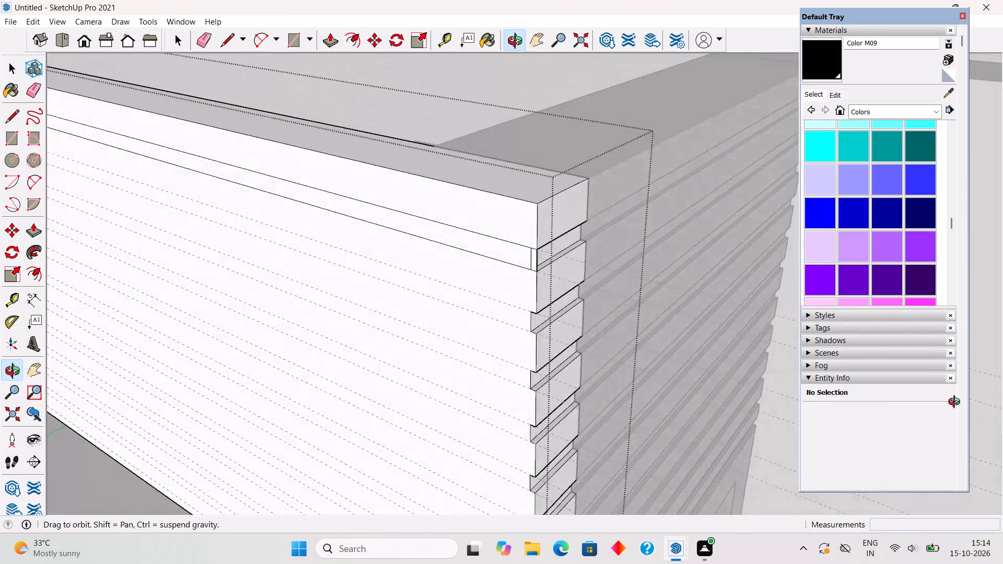
{"action": "middle_click_drag", "start_coordinate": [957, 403], "coordinate": [939, 420]}
{"action": "scroll", "coordinate": [686, 297], "scroll_direction": "up", "scroll_amount": 4}
{"action": "scroll", "coordinate": [486, 224], "scroll_direction": "up", "scroll_amount": 4}
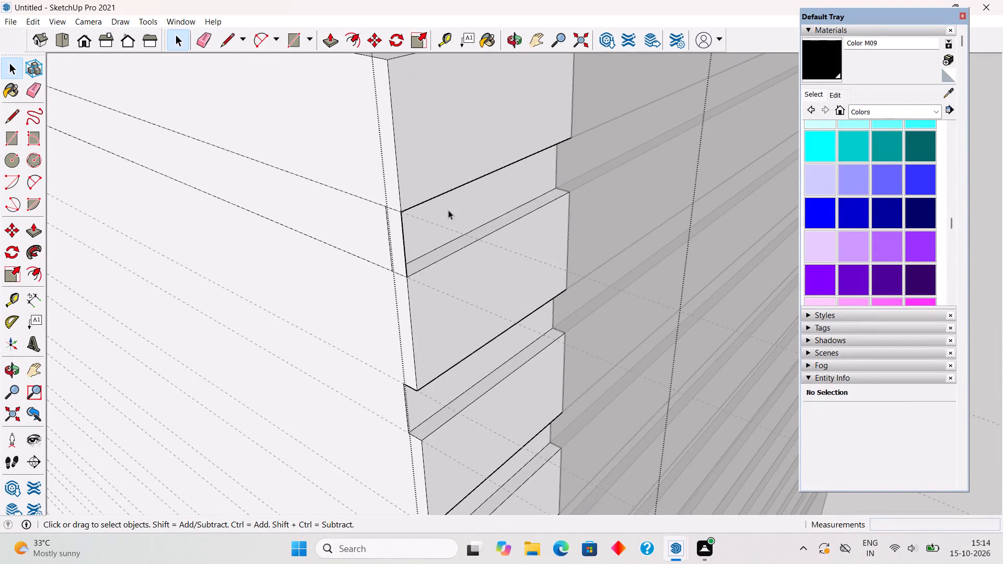
{"action": "left_click", "coordinate": [398, 245]}
{"action": "key", "text": "p"}
{"action": "left_click", "coordinate": [398, 245]}
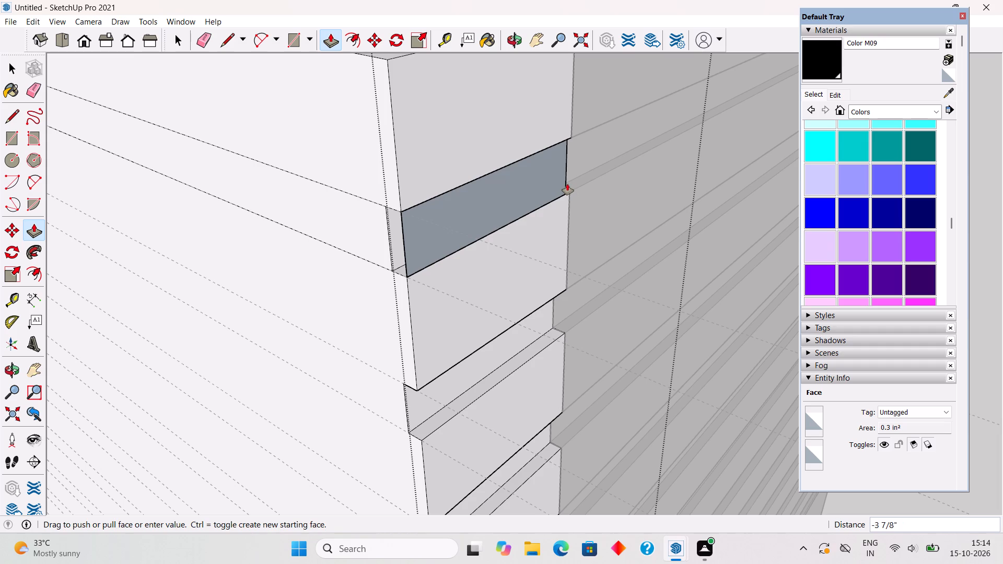
{"action": "left_click", "coordinate": [567, 184]}
Delete the leftover vertical edge at the top groove's near corner on the window wall side.
{"action": "left_click", "coordinate": [444, 251]}
{"action": "key", "text": "Delete"}
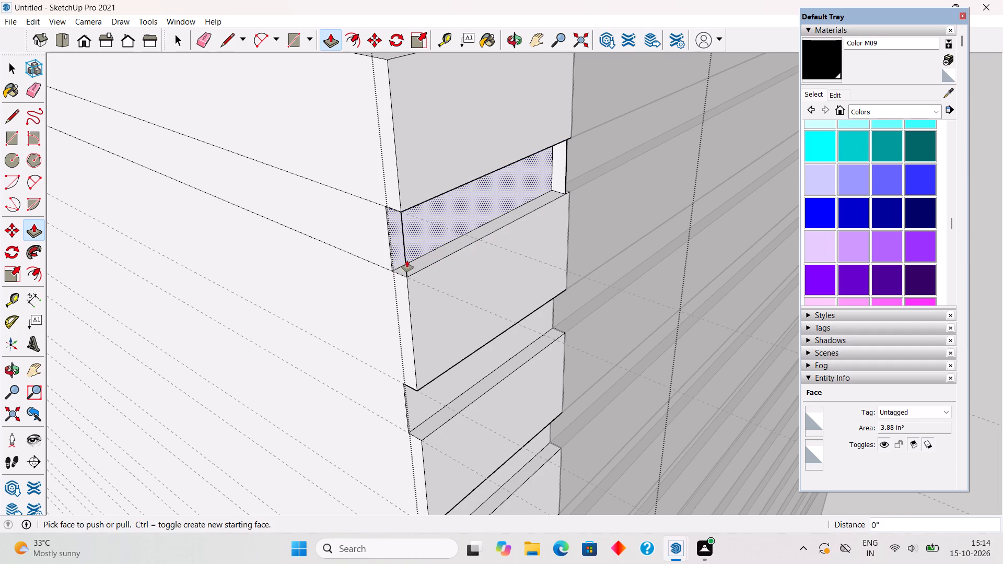
{"action": "key", "text": "space"}
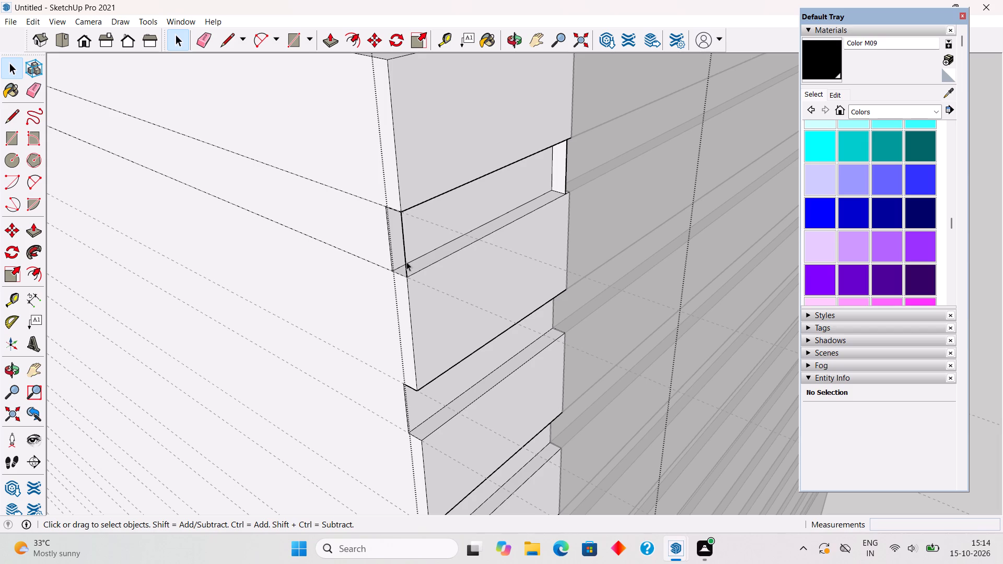
{"action": "left_click", "coordinate": [406, 264]}
{"action": "key", "text": "Delete"}
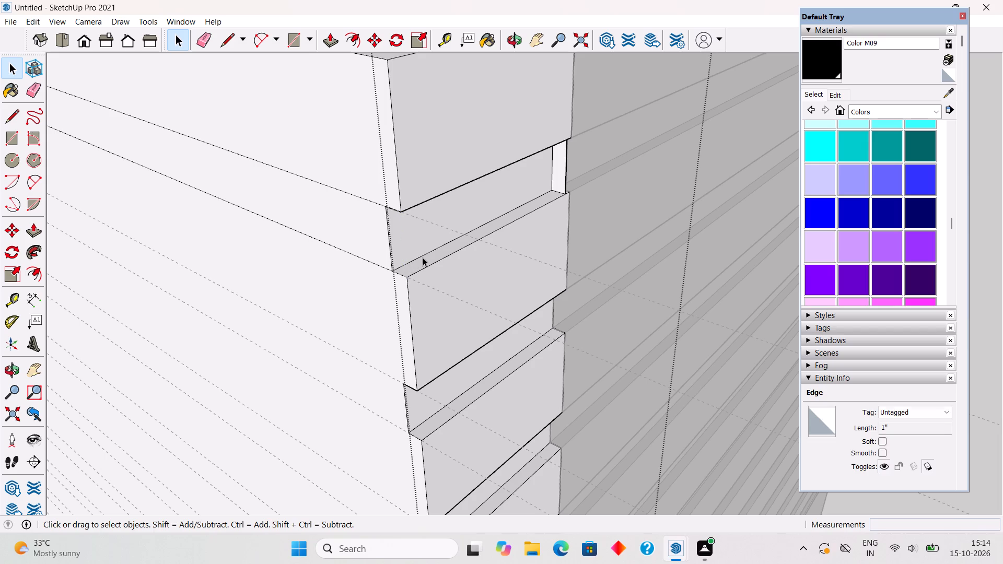
Delete the outer and inner vertical edges and the short ledge edge closing the top groove's far end.
{"action": "middle_click_drag", "start_coordinate": [523, 231], "coordinate": [708, 166]}
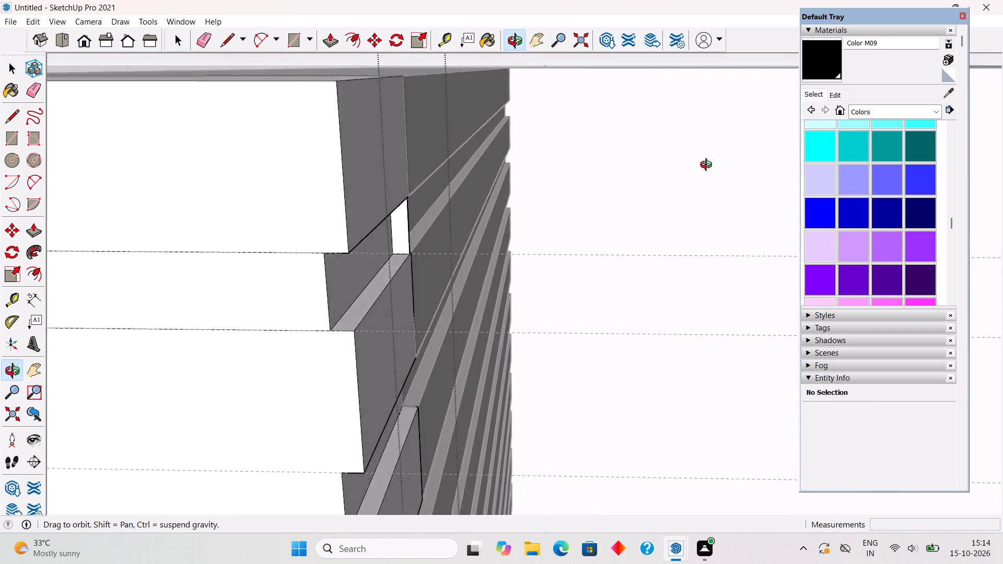
{"action": "middle_click_drag", "start_coordinate": [708, 166], "coordinate": [502, 213]}
{"action": "scroll", "coordinate": [592, 197], "scroll_direction": "up", "scroll_amount": 2}
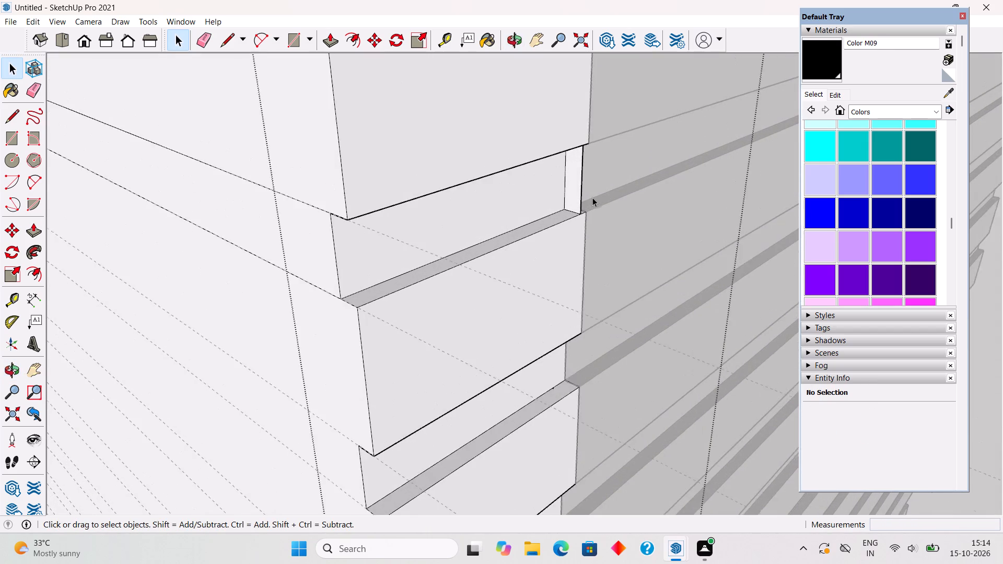
{"action": "scroll", "coordinate": [592, 197], "scroll_direction": "up", "scroll_amount": 1}
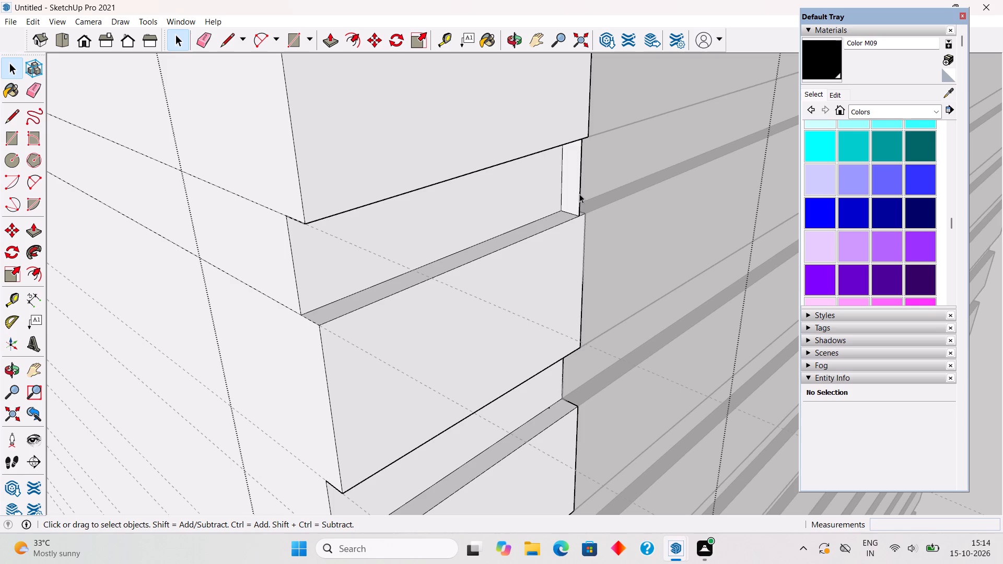
{"action": "left_click", "coordinate": [580, 195]}
{"action": "key", "text": "Delete"}
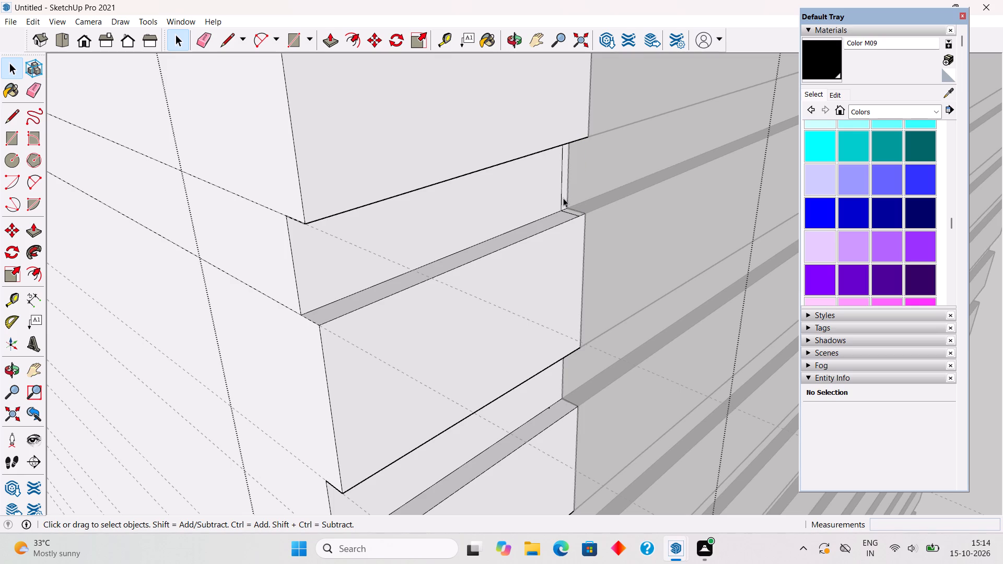
{"action": "left_click", "coordinate": [561, 200]}
{"action": "key", "text": "Delete"}
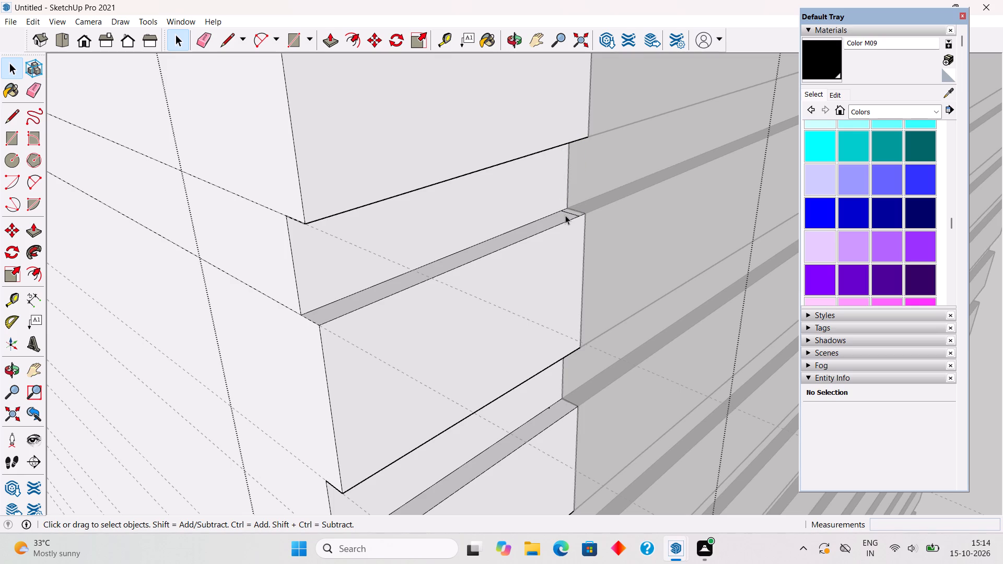
{"action": "left_click", "coordinate": [568, 213]}
{"action": "key", "text": "Delete"}
Push the top groove strip on the front window wall inward 0.3".
{"action": "middle_click_drag", "start_coordinate": [565, 230], "coordinate": [236, 164]}
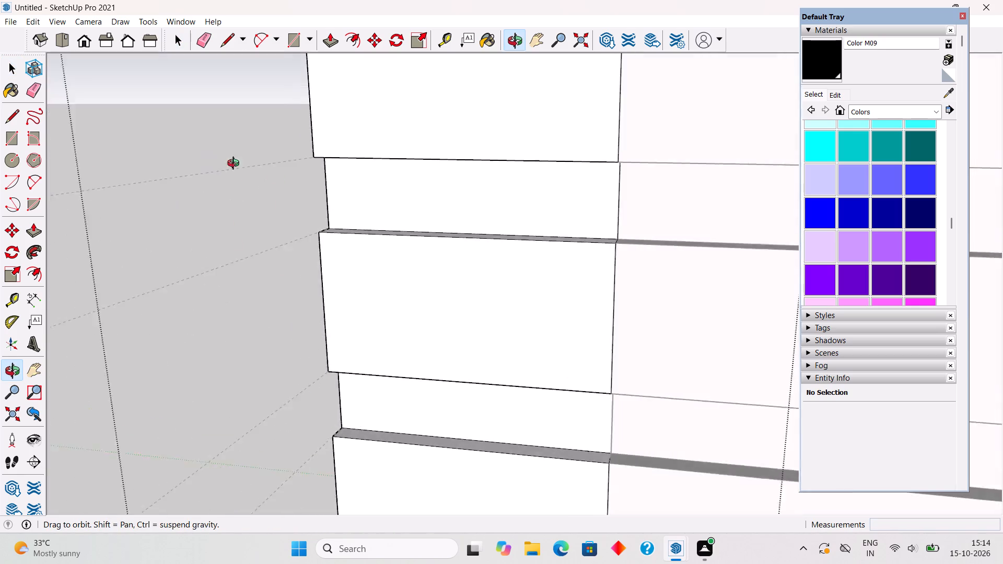
{"action": "middle_click_drag", "start_coordinate": [236, 164], "coordinate": [470, 221]}
{"action": "scroll", "coordinate": [470, 221], "scroll_direction": "down", "scroll_amount": 14}
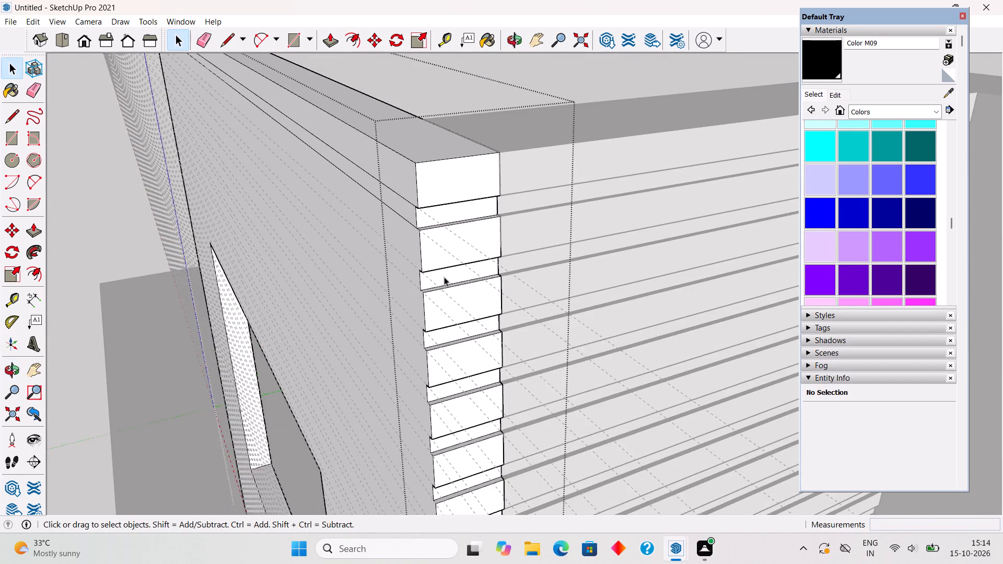
{"action": "scroll", "coordinate": [385, 304], "scroll_direction": "down", "scroll_amount": 3}
{"action": "middle_click_drag", "start_coordinate": [442, 251], "coordinate": [614, 221]}
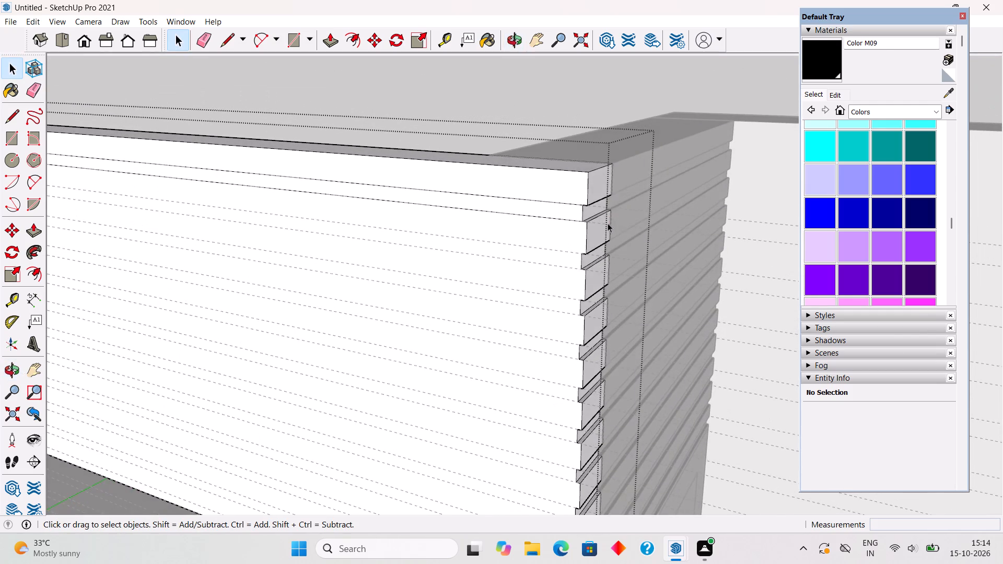
{"action": "scroll", "coordinate": [566, 204], "scroll_direction": "up", "scroll_amount": 3}
{"action": "left_click", "coordinate": [575, 215]}
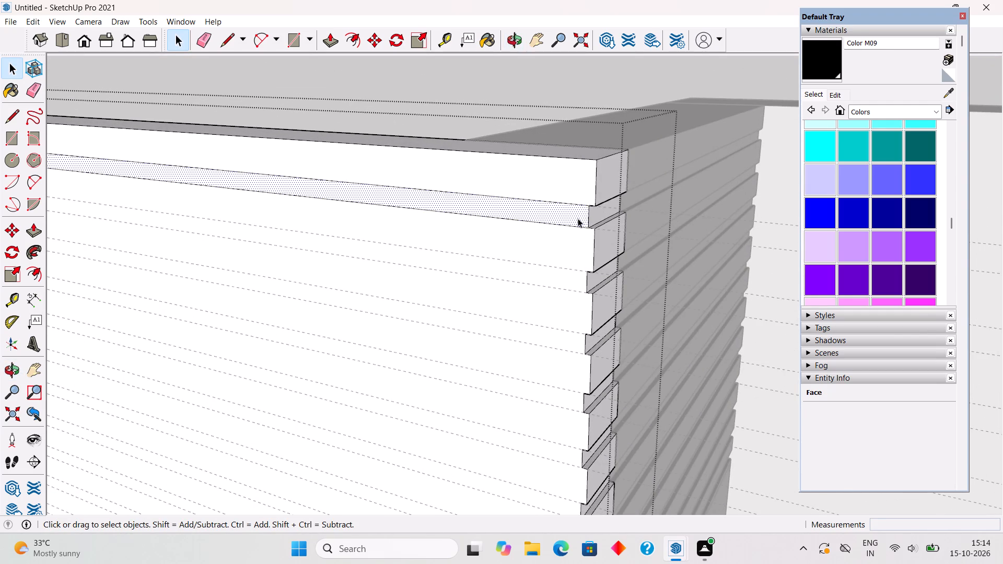
{"action": "key", "text": "p"}
{"action": "left_click", "coordinate": [578, 218]}
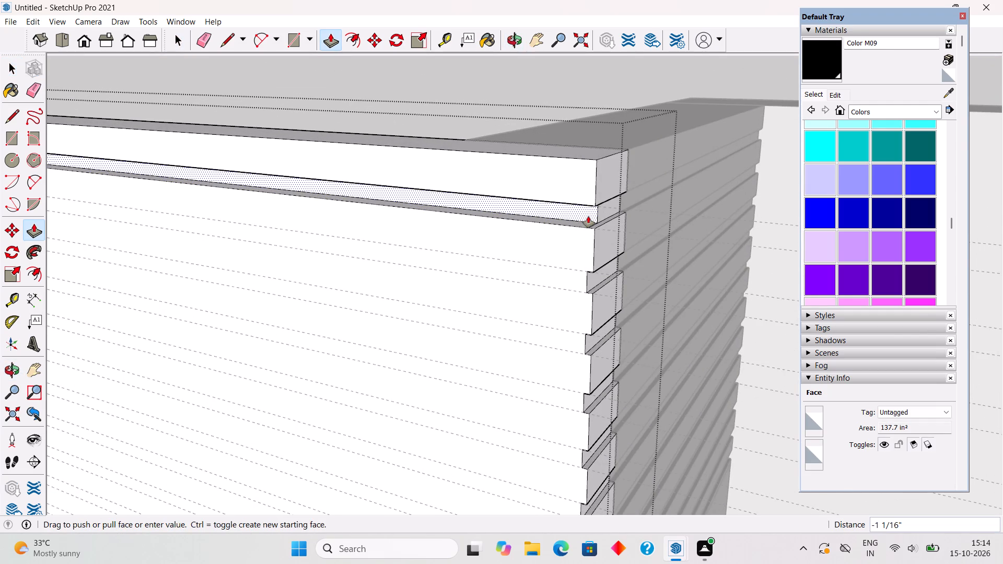
{"action": "type", "text": ".3\""}
{"action": "key", "text": "Return"}
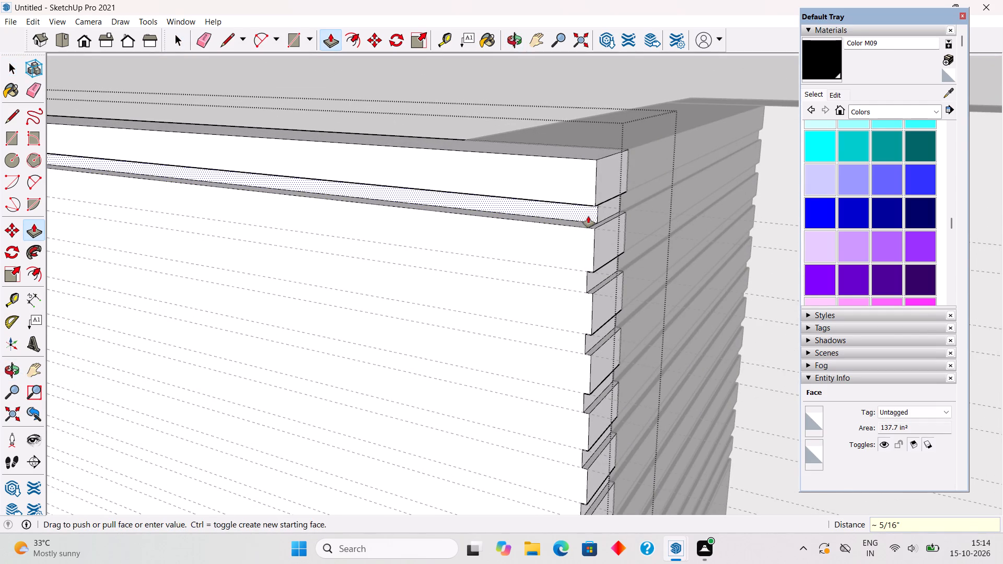
{"action": "key", "text": "space"}
Draw a rectangle 1" high and about 11' 5 11/16" long across the window wall, aligned with the second groove.
{"action": "scroll", "coordinate": [588, 216], "scroll_direction": "down", "scroll_amount": 12}
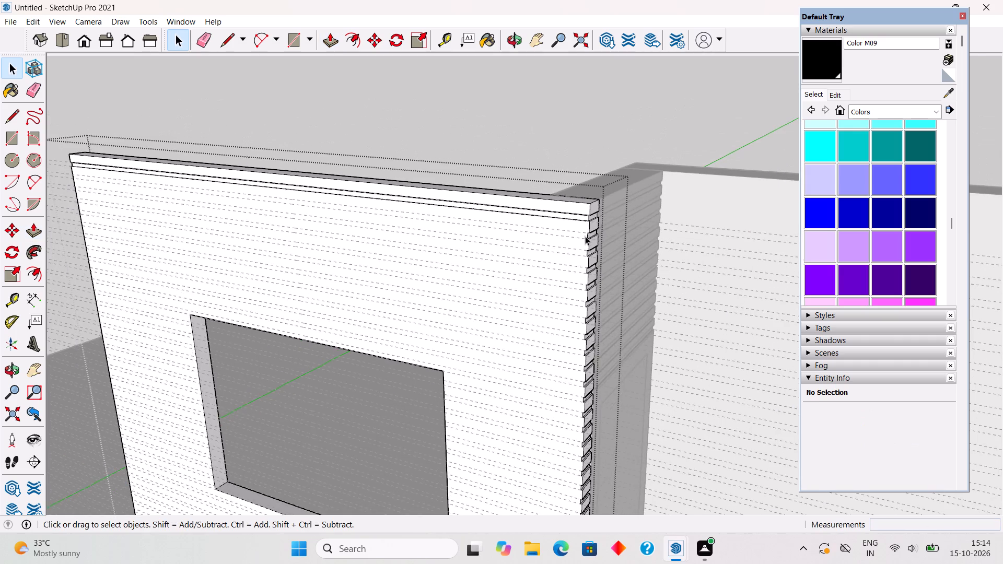
{"action": "scroll", "coordinate": [585, 236], "scroll_direction": "down", "scroll_amount": 4}
{"action": "scroll", "coordinate": [574, 310], "scroll_direction": "down", "scroll_amount": 1}
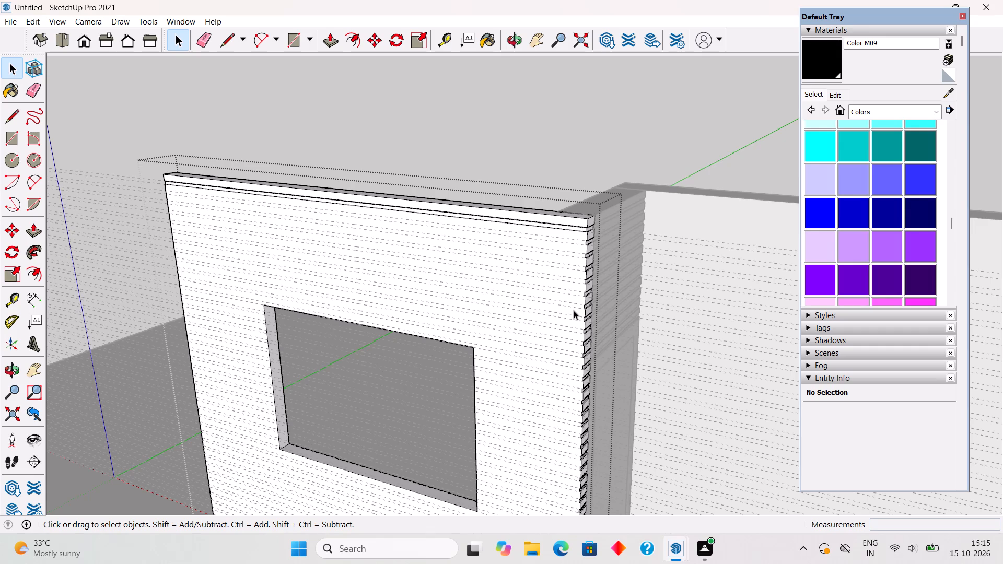
{"action": "scroll", "coordinate": [183, 201], "scroll_direction": "up", "scroll_amount": 8}
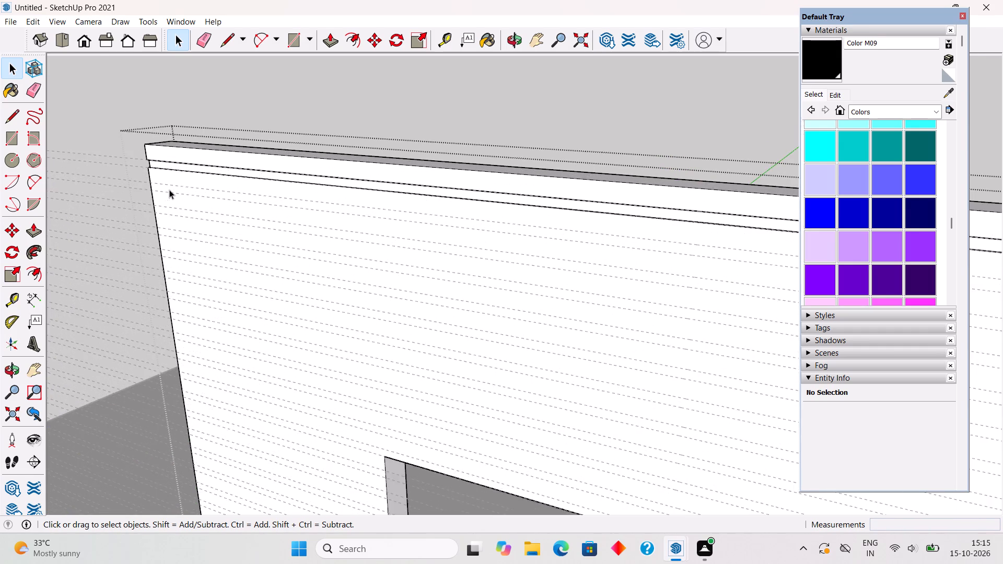
{"action": "scroll", "coordinate": [169, 190], "scroll_direction": "up", "scroll_amount": 4}
{"action": "key", "text": "r"}
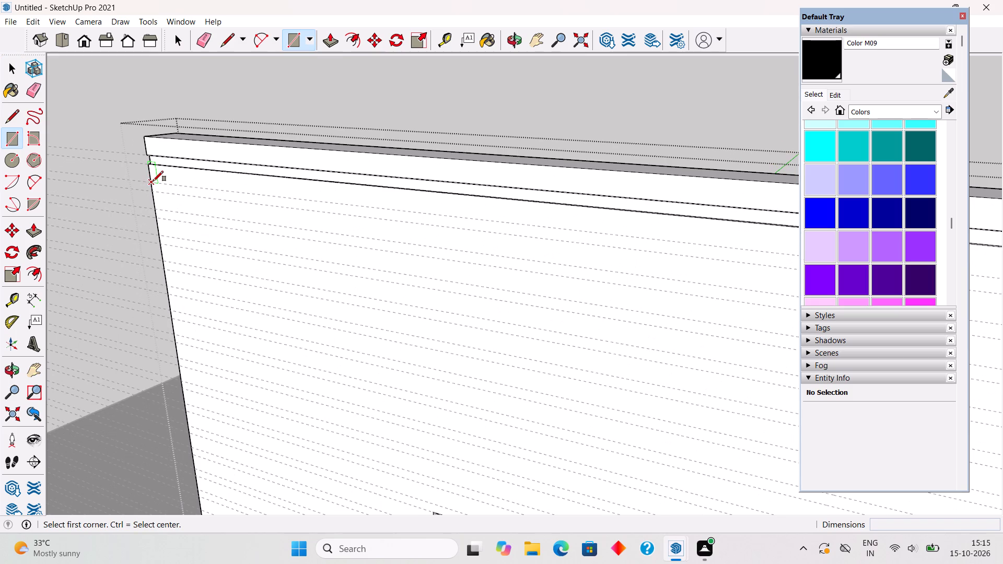
{"action": "left_click", "coordinate": [153, 181]}
{"action": "scroll", "coordinate": [153, 181], "scroll_direction": "down", "scroll_amount": 11}
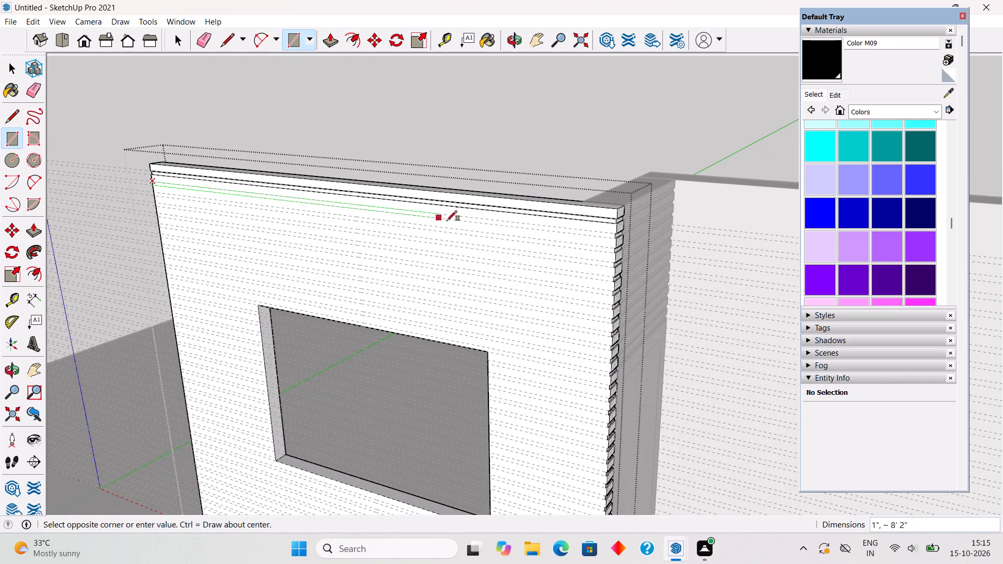
{"action": "scroll", "coordinate": [587, 246], "scroll_direction": "up", "scroll_amount": 8}
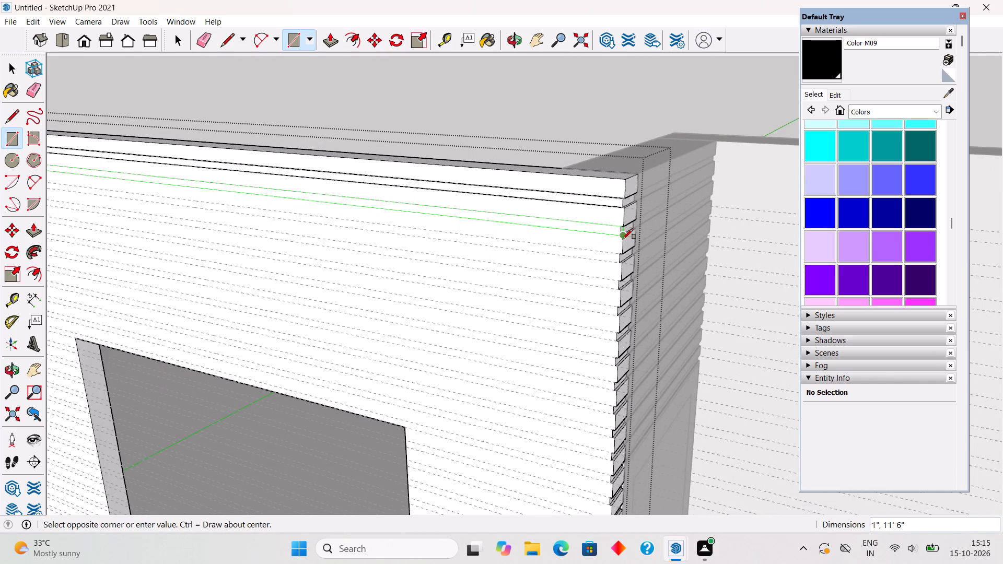
{"action": "scroll", "coordinate": [618, 237], "scroll_direction": "up", "scroll_amount": 9}
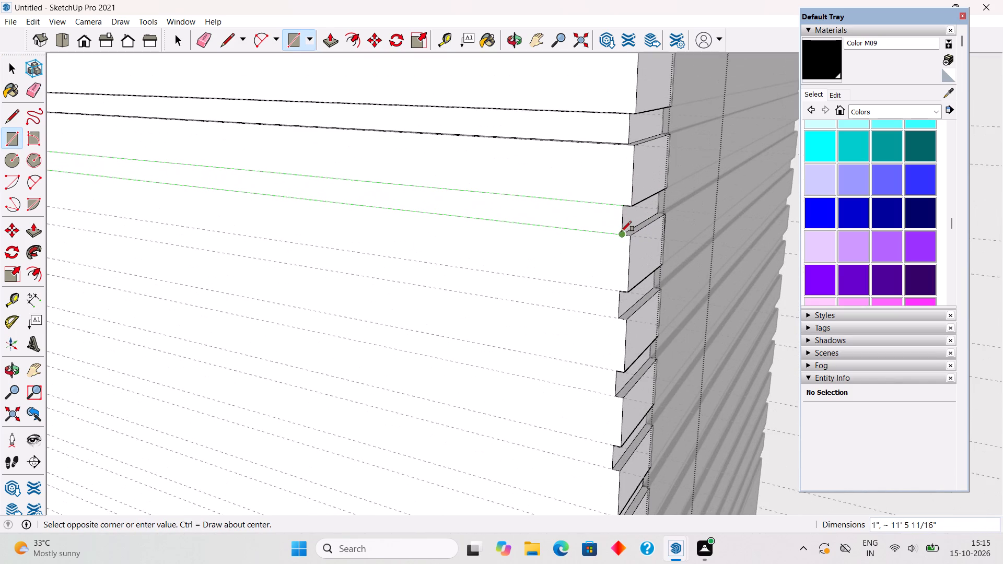
{"action": "left_click", "coordinate": [621, 231]}
{"action": "scroll", "coordinate": [629, 288], "scroll_direction": "down", "scroll_amount": 10}
{"action": "scroll", "coordinate": [627, 296], "scroll_direction": "up", "scroll_amount": 4}
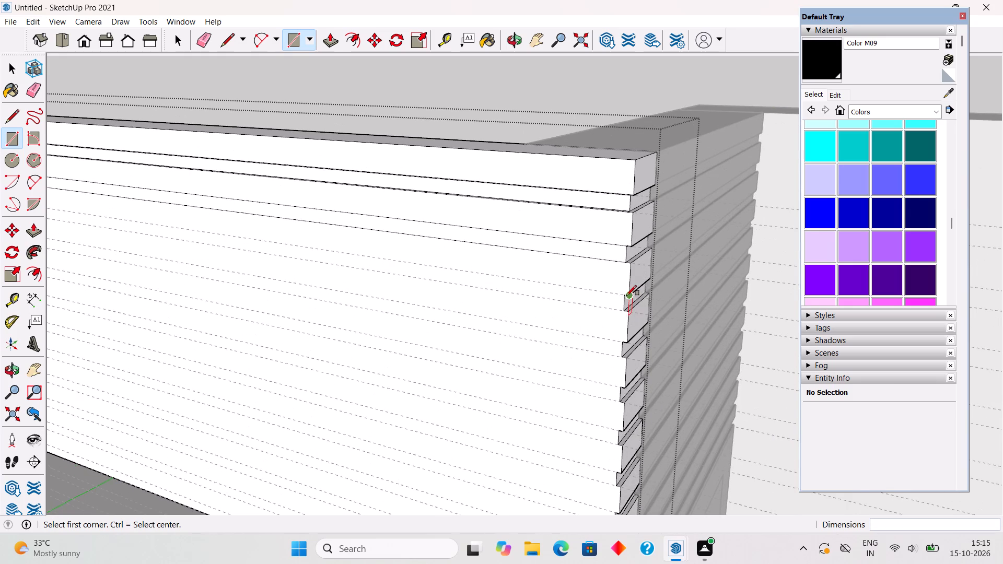
Draw a rectangle 1" high and about 11' 5 11/16" long across the window wall, aligned with the third groove.
{"action": "left_click", "coordinate": [622, 296]}
{"action": "scroll", "coordinate": [605, 307], "scroll_direction": "down", "scroll_amount": 10}
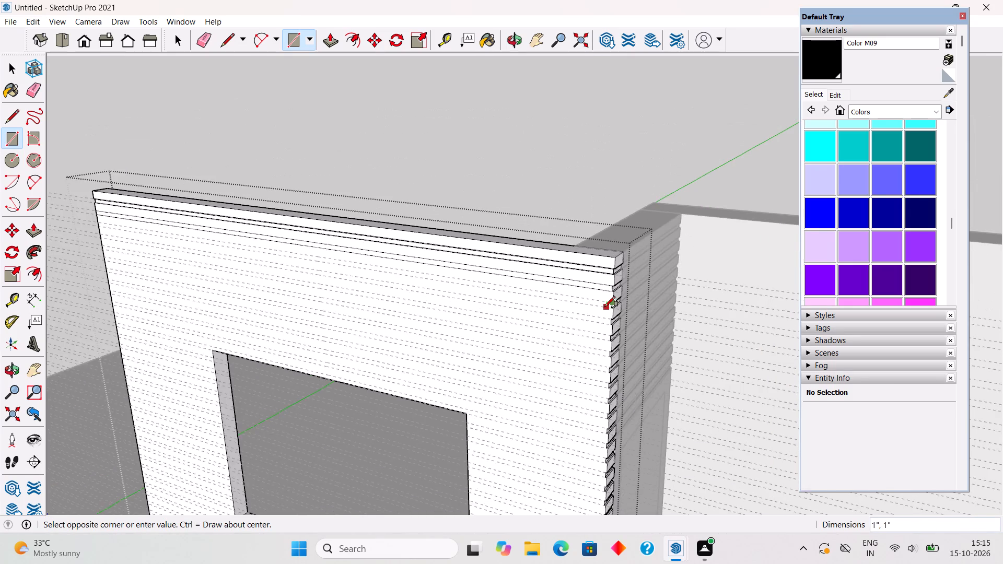
{"action": "scroll", "coordinate": [605, 307], "scroll_direction": "down", "scroll_amount": 3}
{"action": "scroll", "coordinate": [162, 262], "scroll_direction": "up", "scroll_amount": 10}
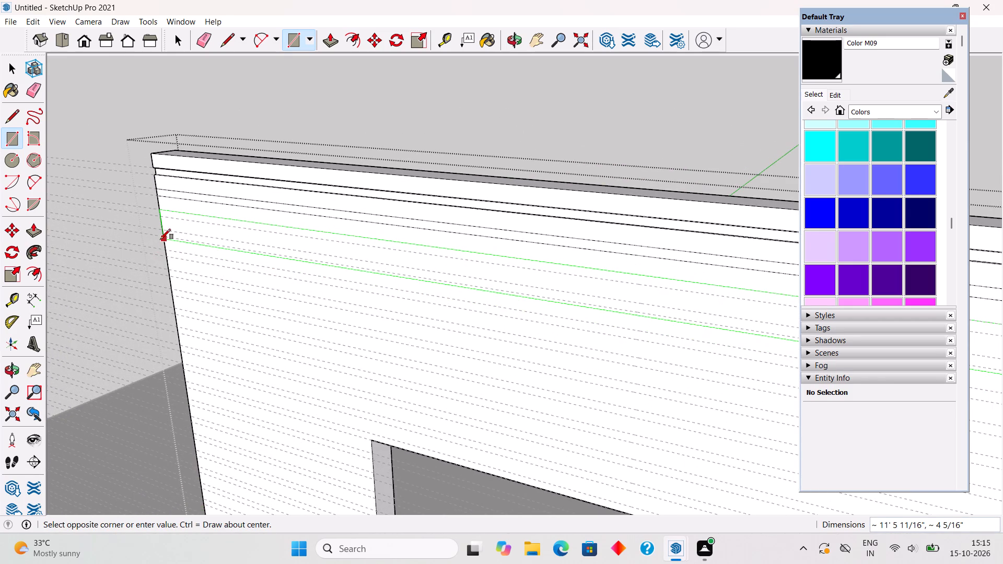
{"action": "scroll", "coordinate": [160, 239], "scroll_direction": "up", "scroll_amount": 5}
{"action": "left_click", "coordinate": [160, 210]}
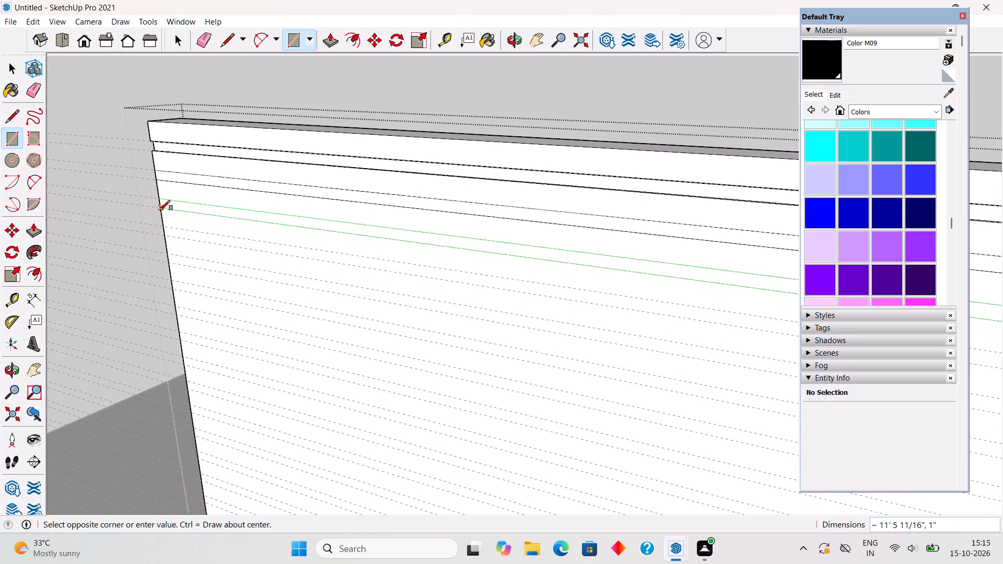
Draw a rectangle 1" high and about 11' 5 11/16" long across the window wall, aligned with the fourth groove.
{"action": "left_click", "coordinate": [164, 228]}
{"action": "scroll", "coordinate": [164, 228], "scroll_direction": "down", "scroll_amount": 7}
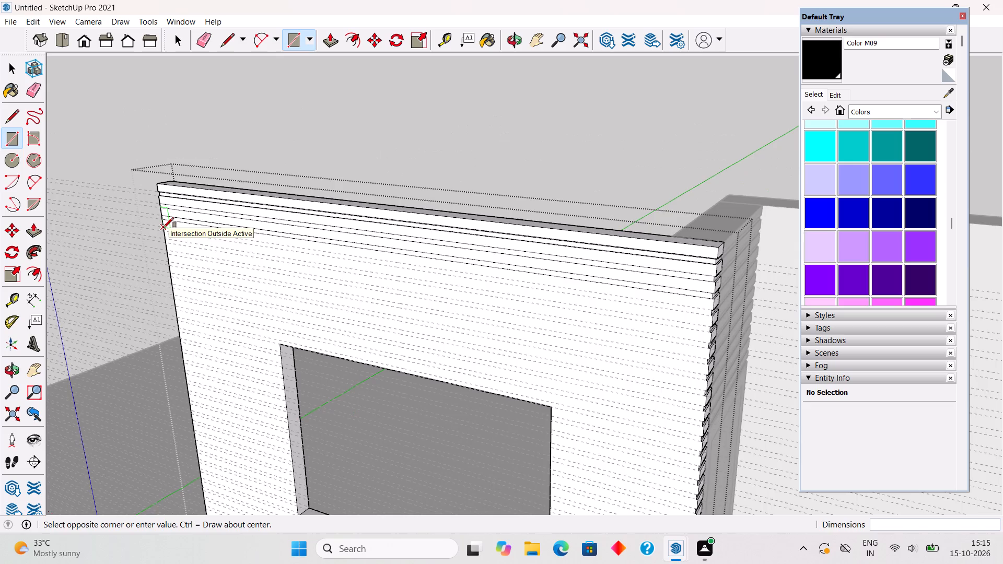
{"action": "scroll", "coordinate": [164, 228], "scroll_direction": "down", "scroll_amount": 6}
{"action": "scroll", "coordinate": [549, 298], "scroll_direction": "up", "scroll_amount": 4}
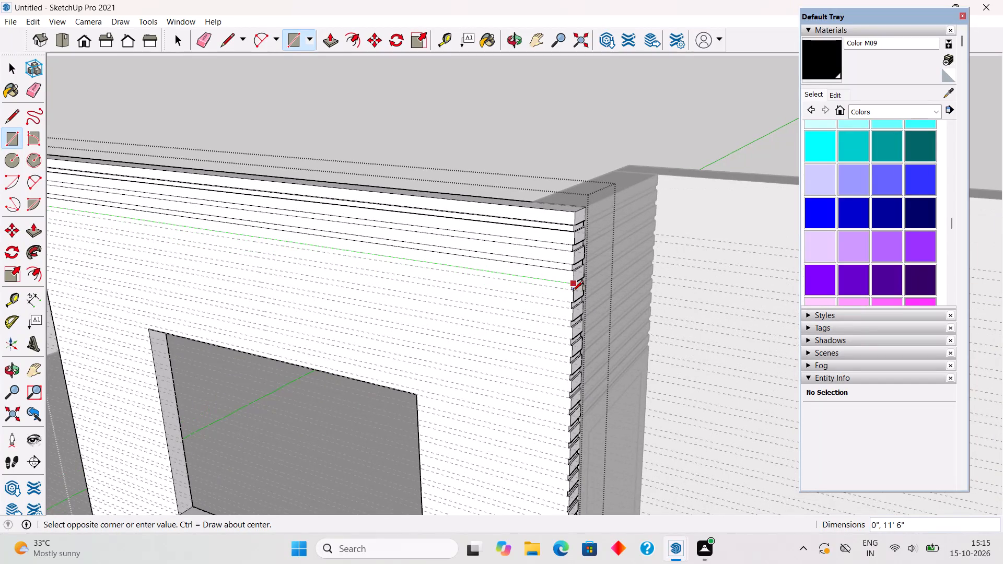
{"action": "scroll", "coordinate": [572, 294], "scroll_direction": "up", "scroll_amount": 11}
{"action": "left_click", "coordinate": [572, 283]}
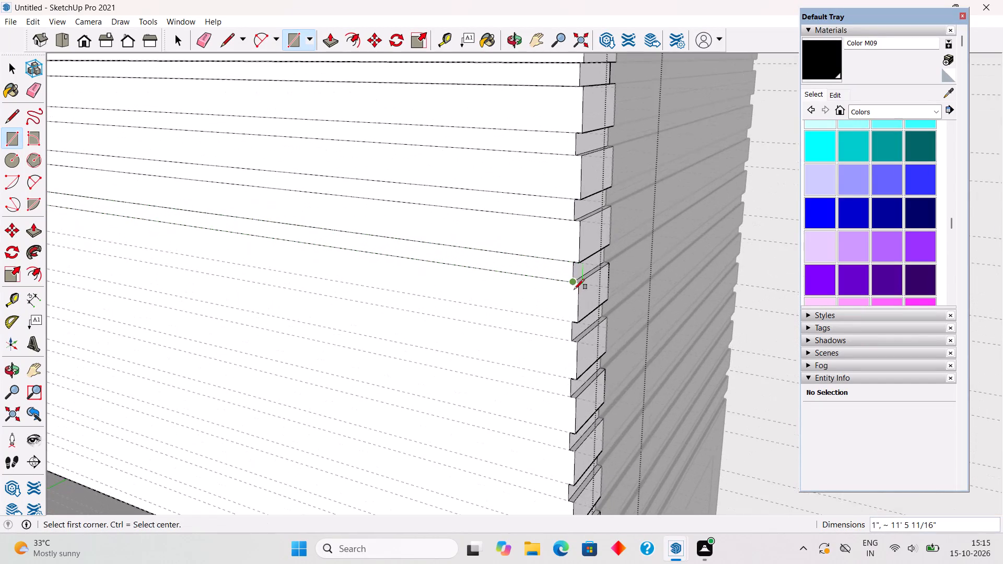
Draw a rectangle 1" high and about 11' 5 11/16" long across the window wall, aligned with the fifth groove.
{"action": "left_click", "coordinate": [572, 323]}
{"action": "scroll", "coordinate": [515, 356], "scroll_direction": "down", "scroll_amount": 10}
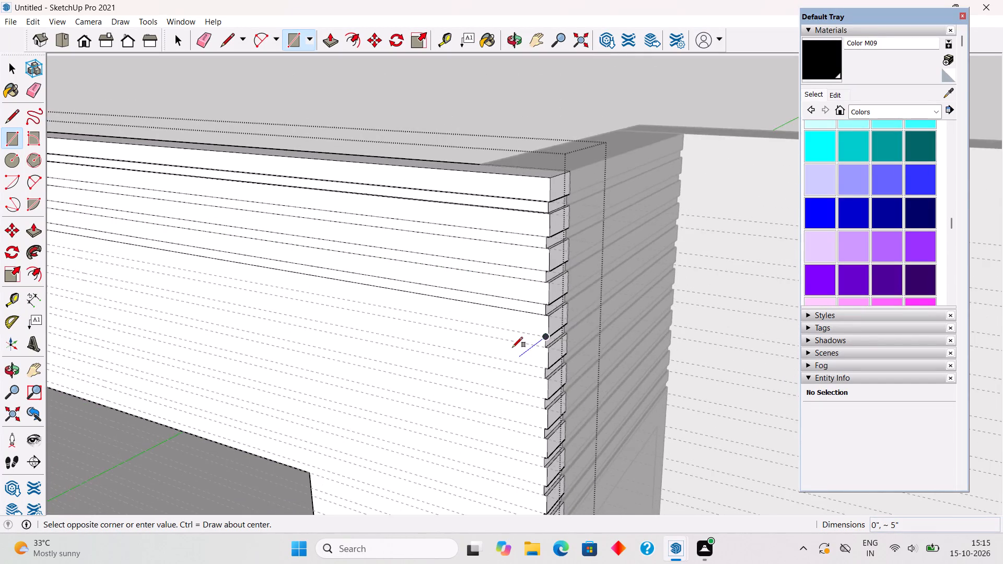
{"action": "scroll", "coordinate": [512, 347], "scroll_direction": "down", "scroll_amount": 9}
{"action": "scroll", "coordinate": [212, 285], "scroll_direction": "up", "scroll_amount": 15}
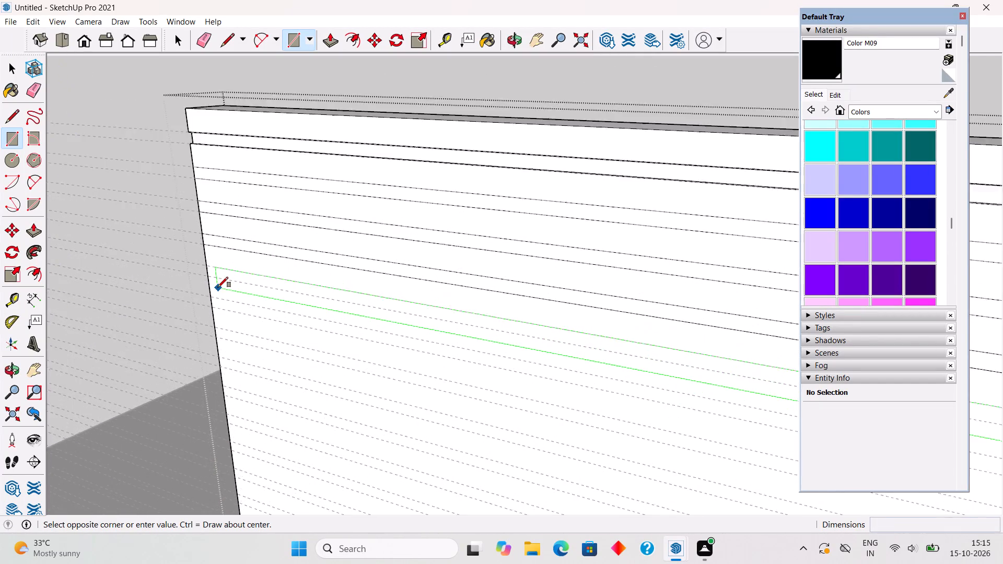
{"action": "scroll", "coordinate": [218, 287], "scroll_direction": "up", "scroll_amount": 7}
{"action": "left_click", "coordinate": [202, 269]}
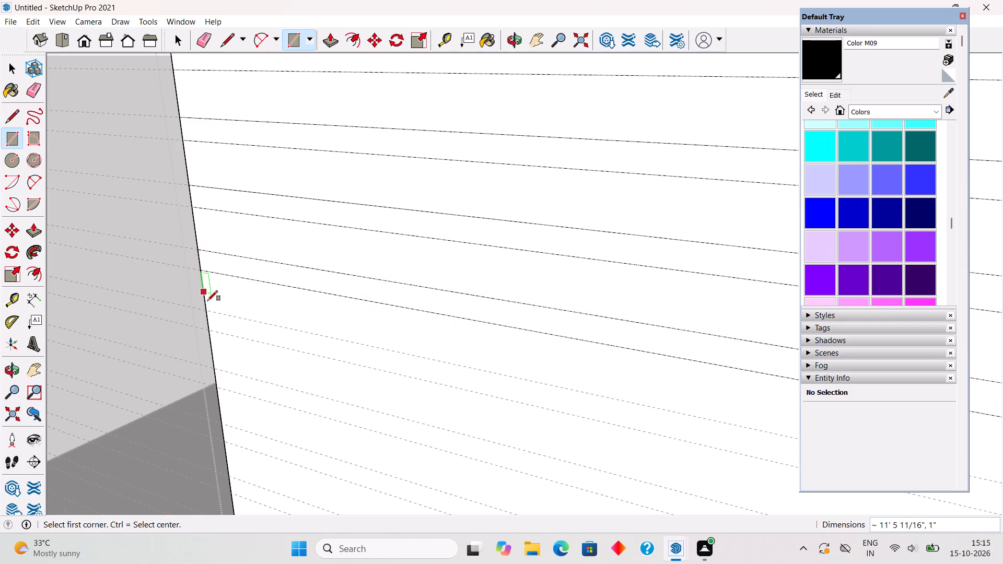
Draw a rectangle 1" high and about 11' 5 11/16" long across the window wall, aligned with the sixth groove.
{"action": "left_click", "coordinate": [209, 310]}
{"action": "scroll", "coordinate": [209, 307], "scroll_direction": "down", "scroll_amount": 20}
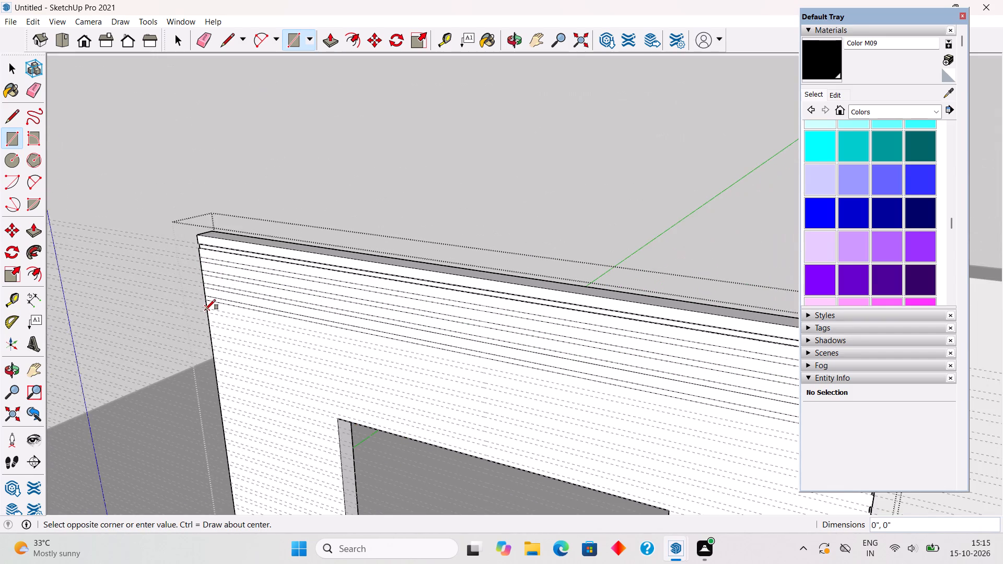
{"action": "scroll", "coordinate": [680, 406], "scroll_direction": "up", "scroll_amount": 5}
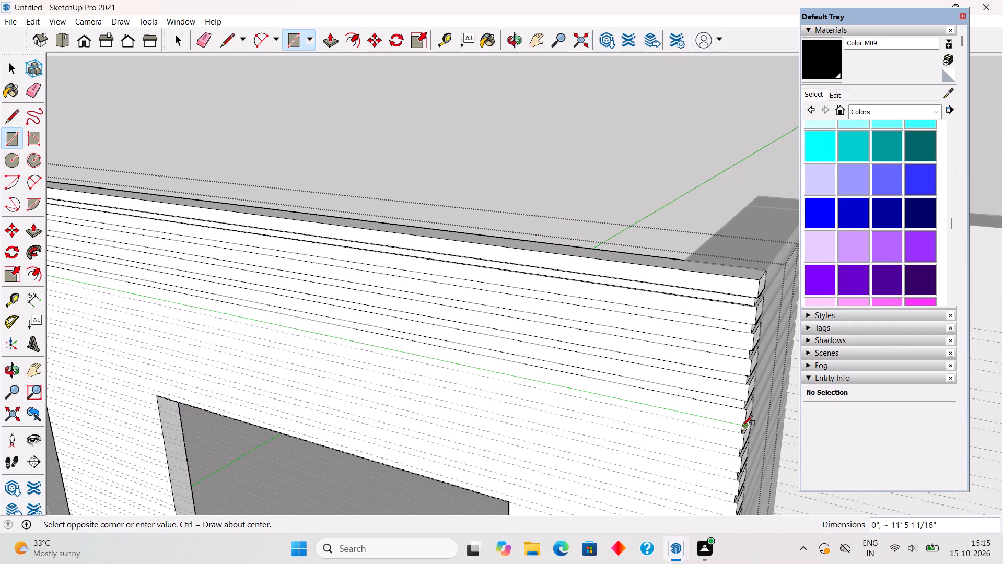
{"action": "scroll", "coordinate": [743, 426], "scroll_direction": "up", "scroll_amount": 8}
{"action": "left_click", "coordinate": [742, 437]}
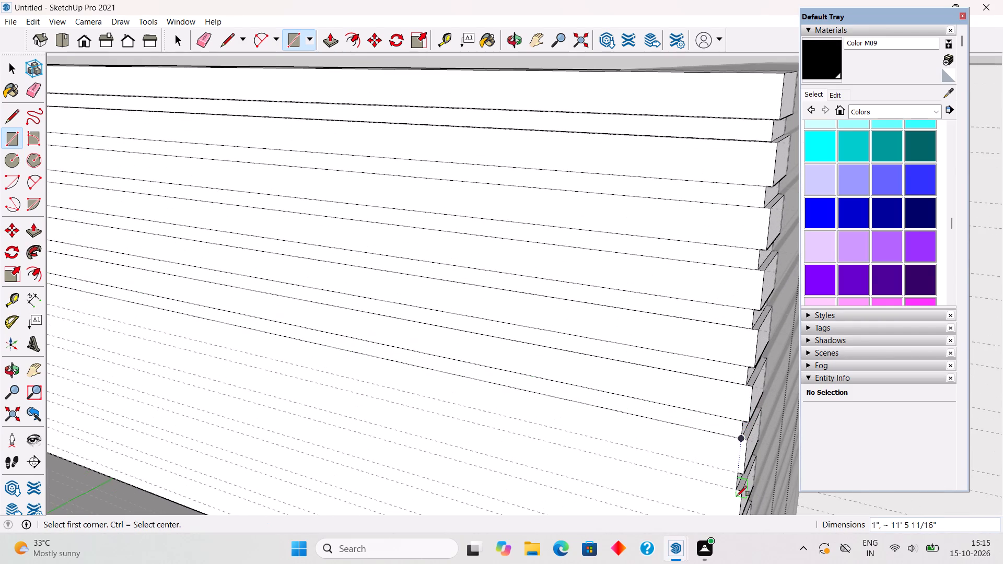
Draw a rectangle 1" high and about 11' 5 11/16" long across the window wall, aligned with the seventh groove.
{"action": "left_click", "coordinate": [736, 475]}
{"action": "scroll", "coordinate": [726, 475], "scroll_direction": "down", "scroll_amount": 14}
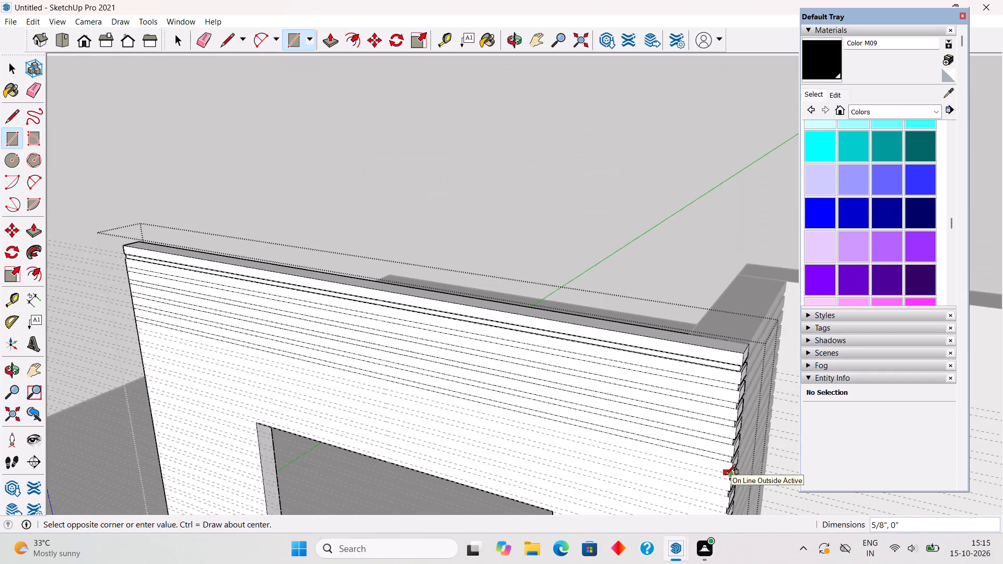
{"action": "scroll", "coordinate": [236, 378], "scroll_direction": "up", "scroll_amount": 5}
{"action": "scroll", "coordinate": [161, 339], "scroll_direction": "up", "scroll_amount": 12}
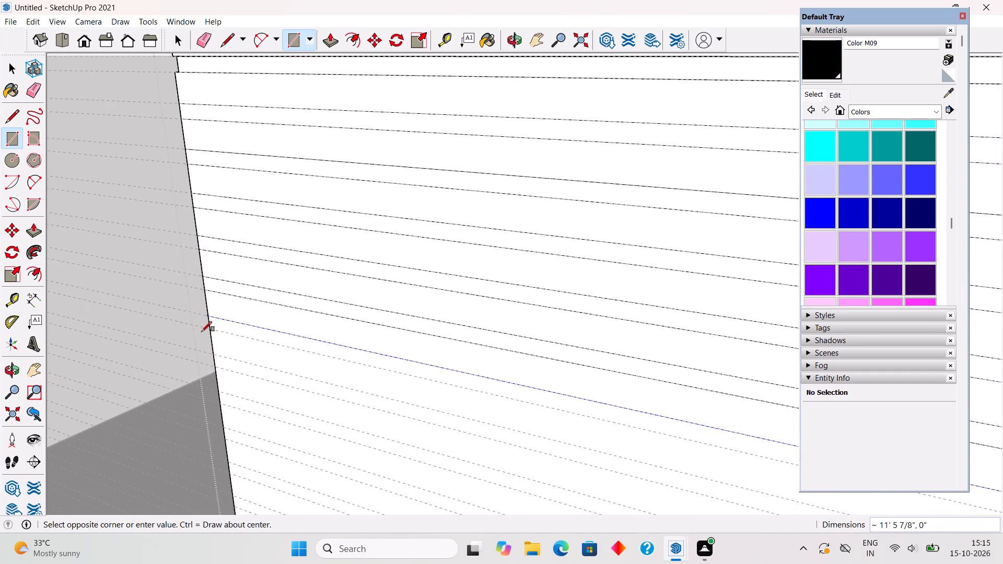
{"action": "left_click", "coordinate": [213, 332]}
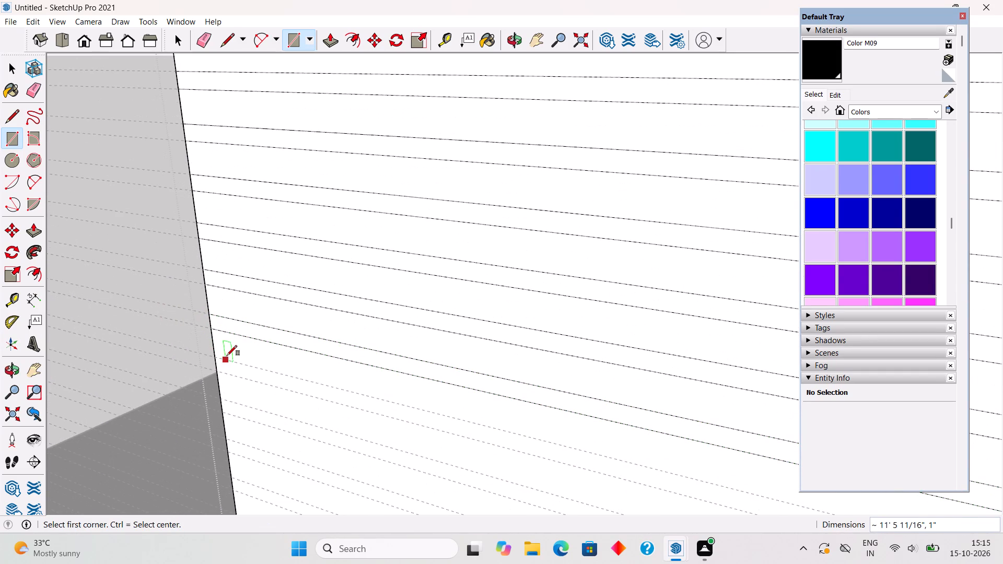
Draw a rectangle 1" high and about 11' 5 11/16" long across the window wall, aligned with the eighth groove.
{"action": "left_click", "coordinate": [218, 355]}
{"action": "scroll", "coordinate": [218, 355], "scroll_direction": "down", "scroll_amount": 20}
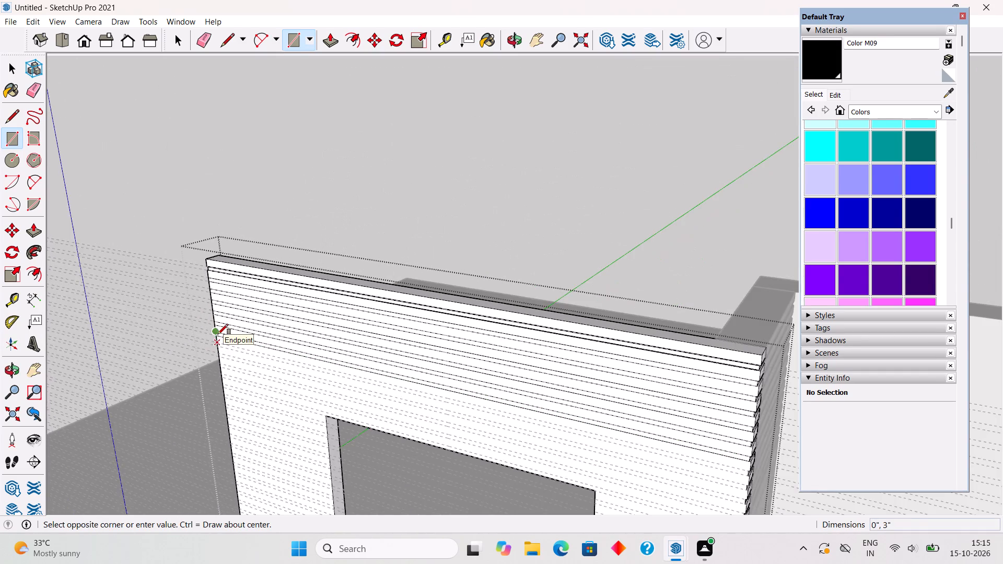
{"action": "scroll", "coordinate": [218, 334], "scroll_direction": "down", "scroll_amount": 5}
{"action": "scroll", "coordinate": [309, 490], "scroll_direction": "up", "scroll_amount": 10}
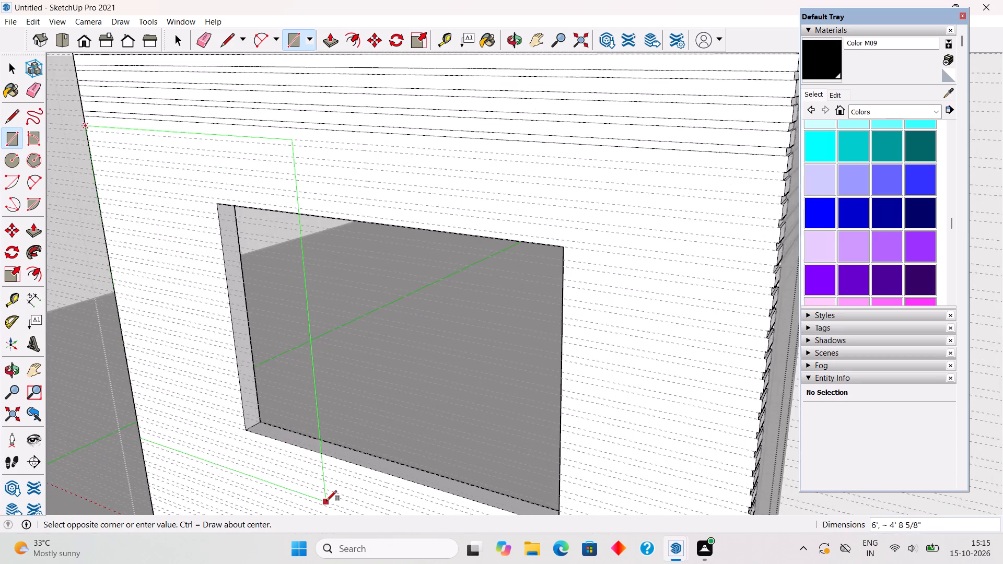
{"action": "scroll", "coordinate": [326, 501], "scroll_direction": "down", "scroll_amount": 3}
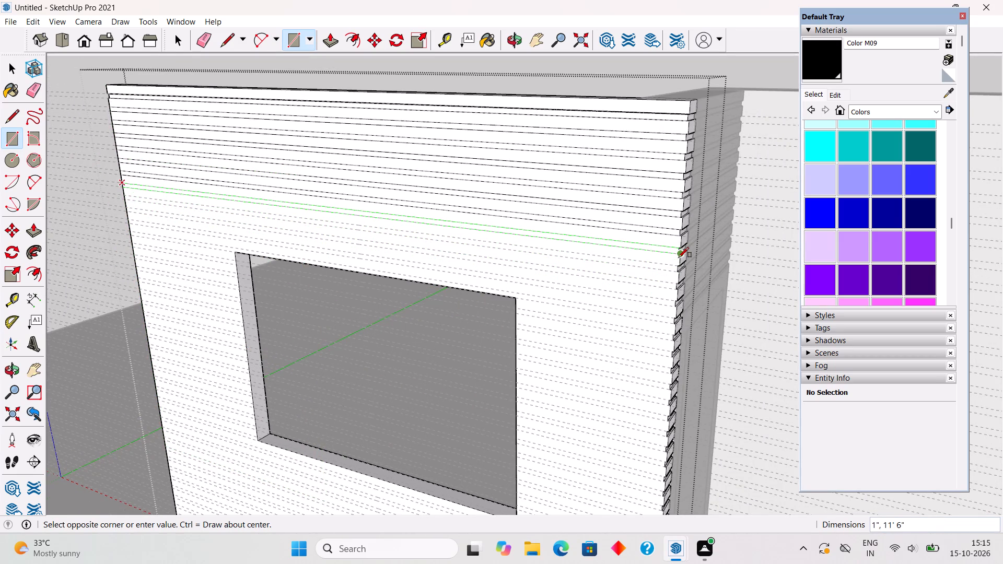
{"action": "scroll", "coordinate": [679, 257], "scroll_direction": "up", "scroll_amount": 8}
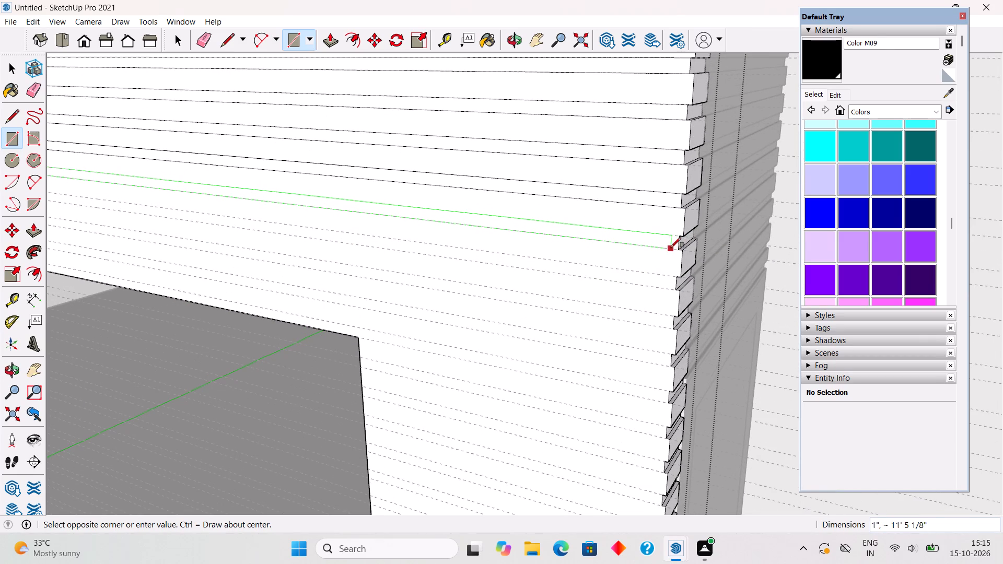
{"action": "left_click", "coordinate": [677, 249]}
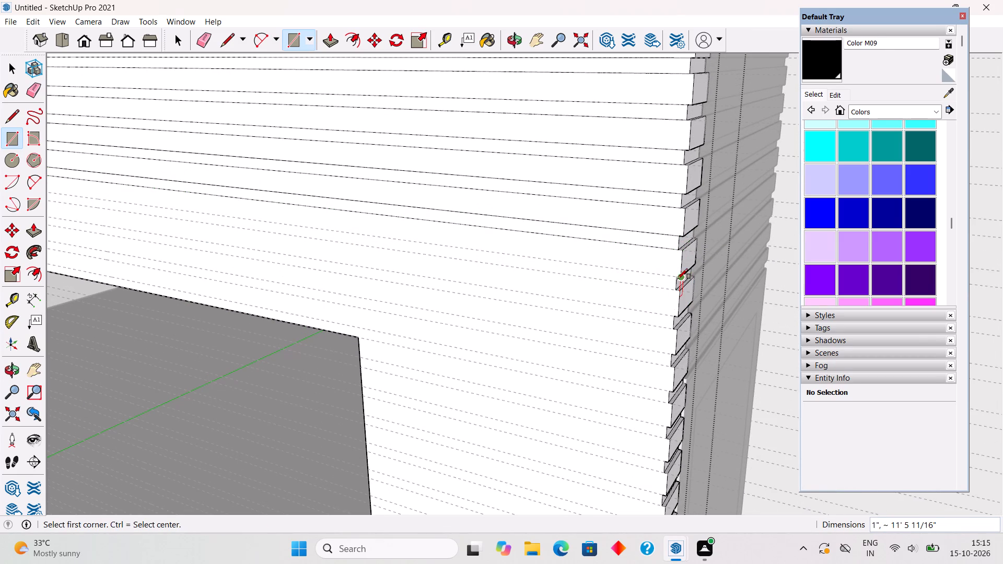
Draw a rectangle 1" high and about 11' 5 11/16" long across the window wall, aligned with the ninth groove.
{"action": "left_click", "coordinate": [674, 277]}
{"action": "scroll", "coordinate": [662, 289], "scroll_direction": "down", "scroll_amount": 4}
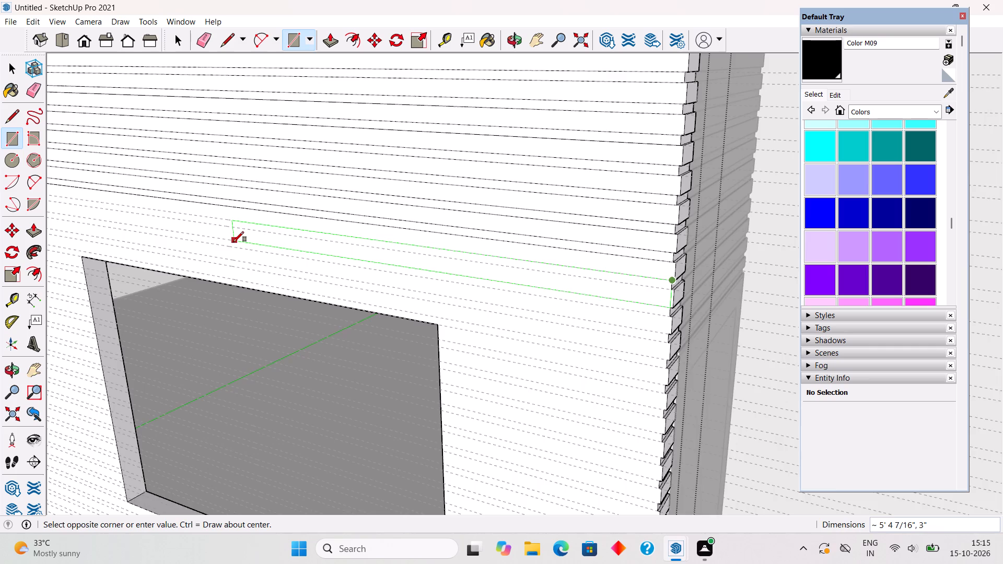
{"action": "scroll", "coordinate": [234, 242], "scroll_direction": "down", "scroll_amount": 9}
{"action": "scroll", "coordinate": [102, 224], "scroll_direction": "up", "scroll_amount": 13}
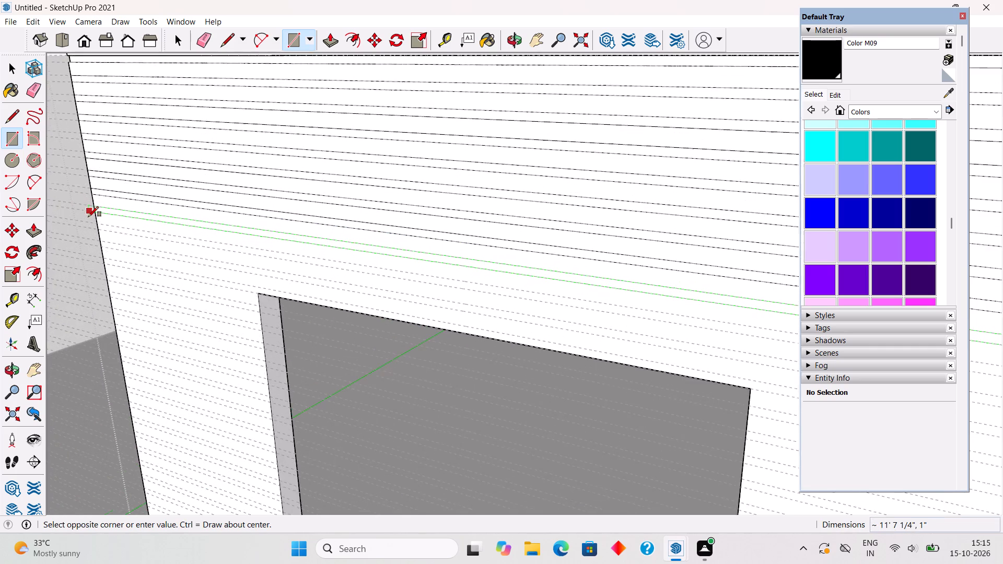
{"action": "scroll", "coordinate": [96, 215], "scroll_direction": "up", "scroll_amount": 6}
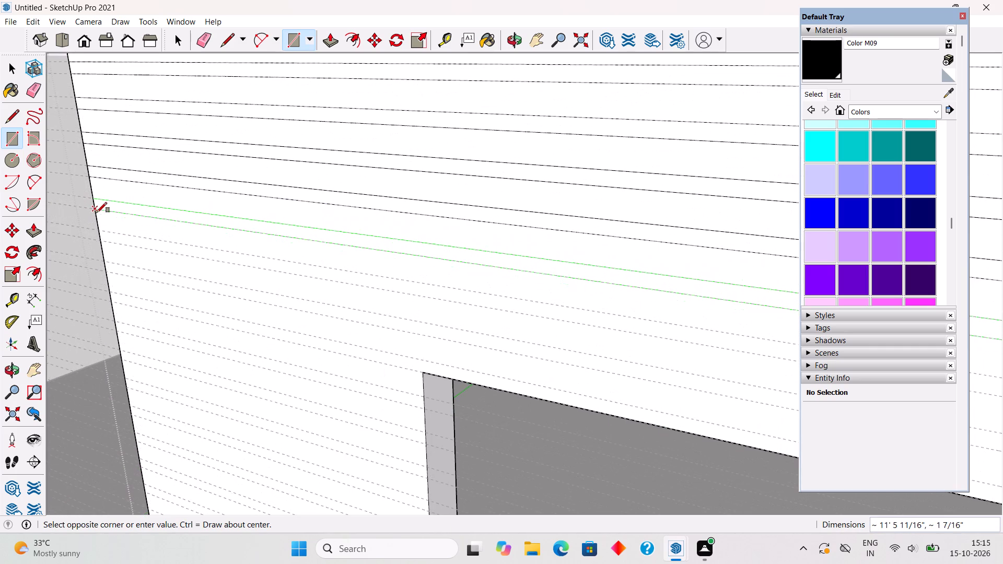
{"action": "left_click", "coordinate": [98, 210]}
Draw a rectangle 1" high and about 11' 5 11/16" long across the window wall, aligned with the tenth groove.
{"action": "left_click", "coordinate": [100, 231]}
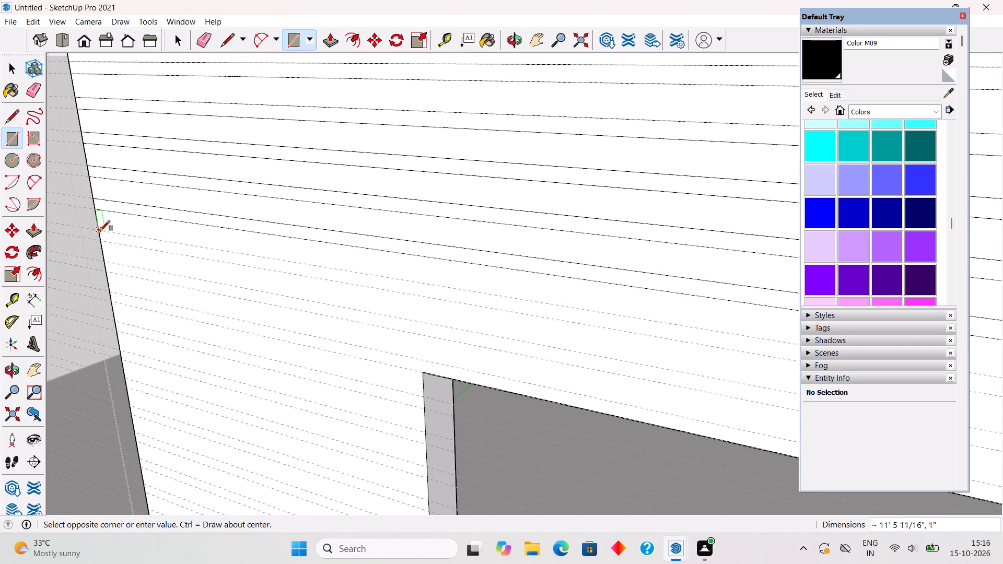
{"action": "scroll", "coordinate": [100, 231], "scroll_direction": "down", "scroll_amount": 12}
{"action": "scroll", "coordinate": [592, 314], "scroll_direction": "up", "scroll_amount": 2}
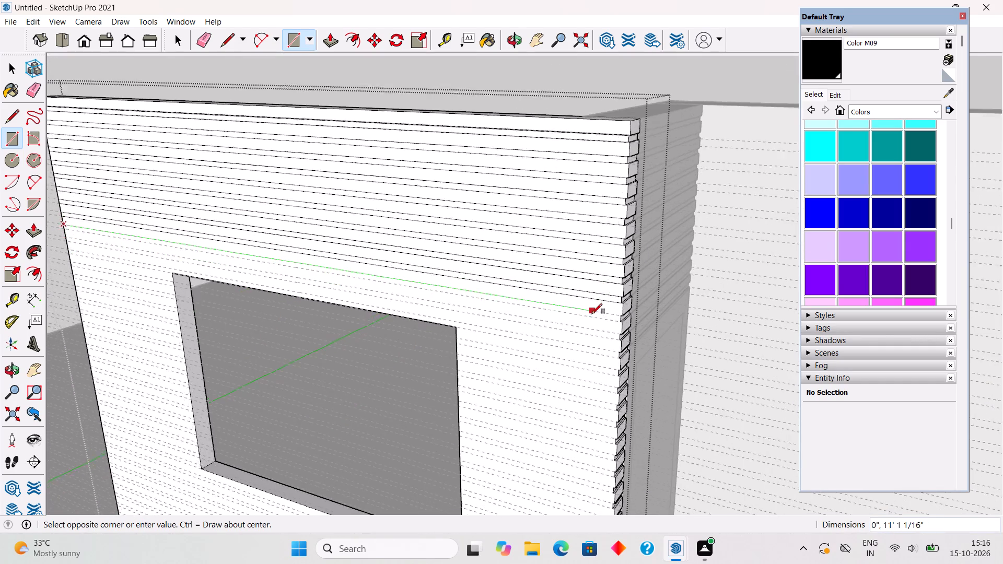
{"action": "scroll", "coordinate": [620, 323], "scroll_direction": "up", "scroll_amount": 13}
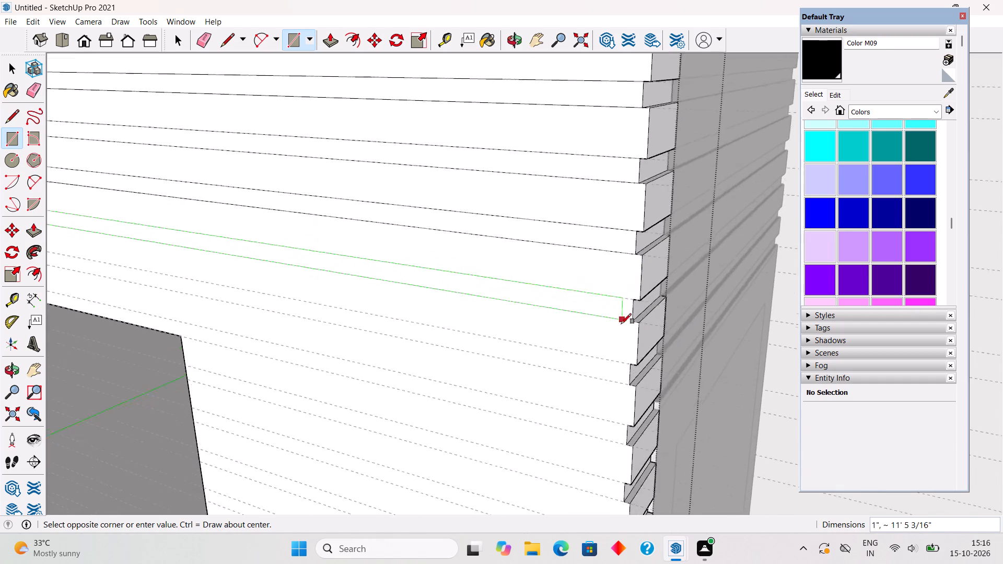
{"action": "scroll", "coordinate": [621, 324], "scroll_direction": "up", "scroll_amount": 1}
{"action": "left_click", "coordinate": [634, 321]}
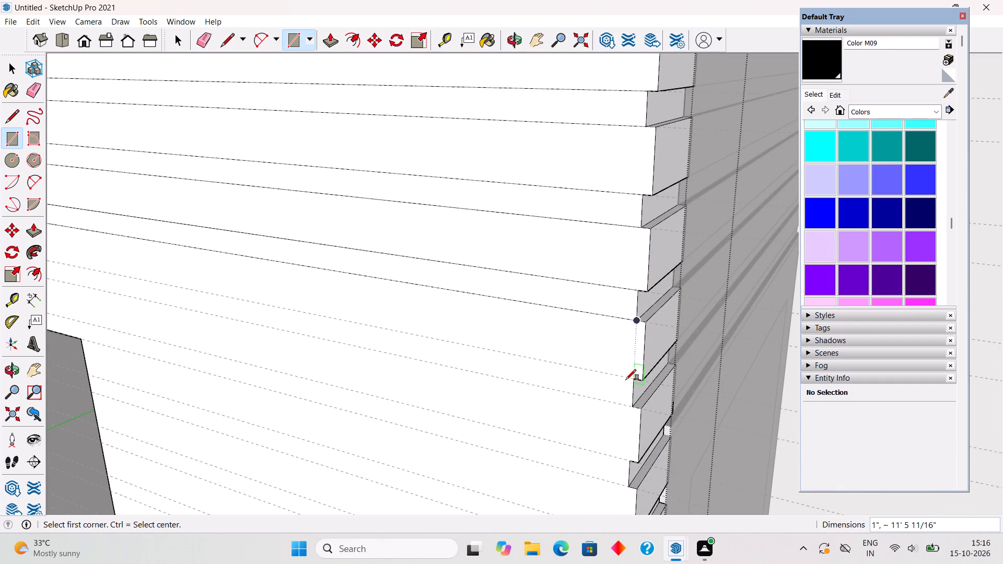
Draw a rectangle 1" high and about 11' 5 11/16" long across the window wall, aligned with the eleventh groove.
{"action": "left_click", "coordinate": [632, 380]}
{"action": "scroll", "coordinate": [532, 383], "scroll_direction": "down", "scroll_amount": 10}
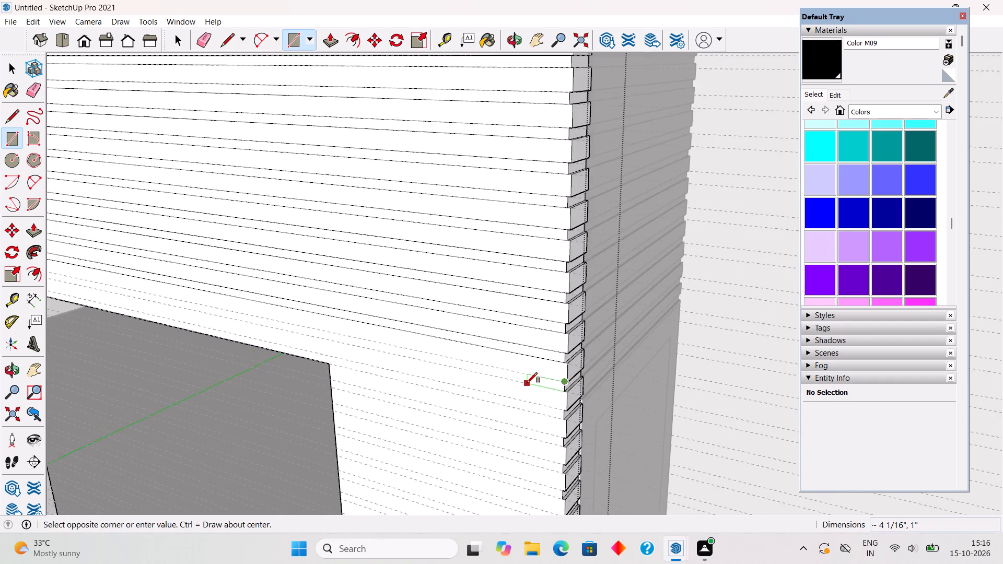
{"action": "scroll", "coordinate": [527, 383], "scroll_direction": "down", "scroll_amount": 6}
{"action": "scroll", "coordinate": [426, 374], "scroll_direction": "down", "scroll_amount": 7}
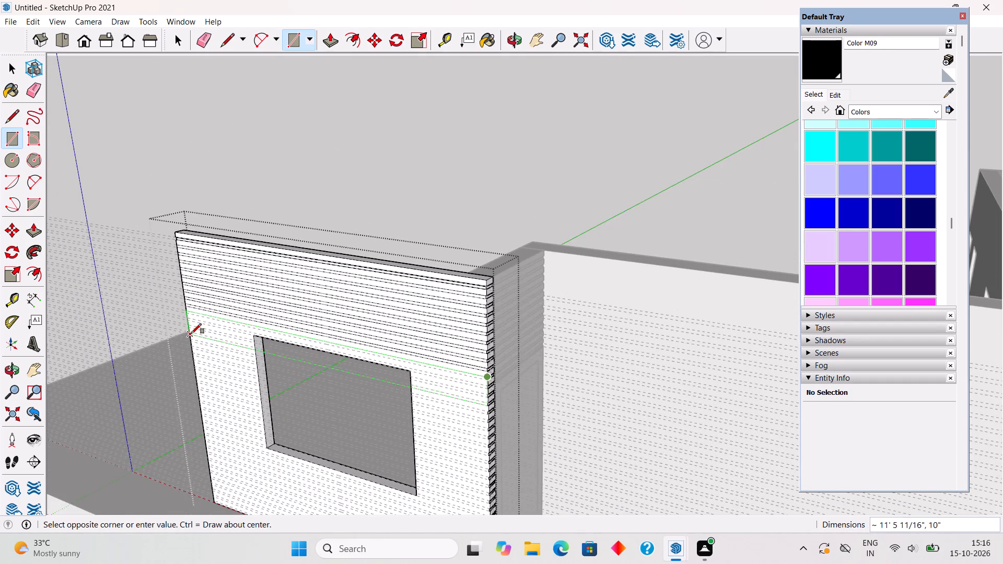
{"action": "scroll", "coordinate": [189, 332], "scroll_direction": "up", "scroll_amount": 20}
{"action": "scroll", "coordinate": [189, 332], "scroll_direction": "up", "scroll_amount": 1}
{"action": "scroll", "coordinate": [183, 277], "scroll_direction": "up", "scroll_amount": 5}
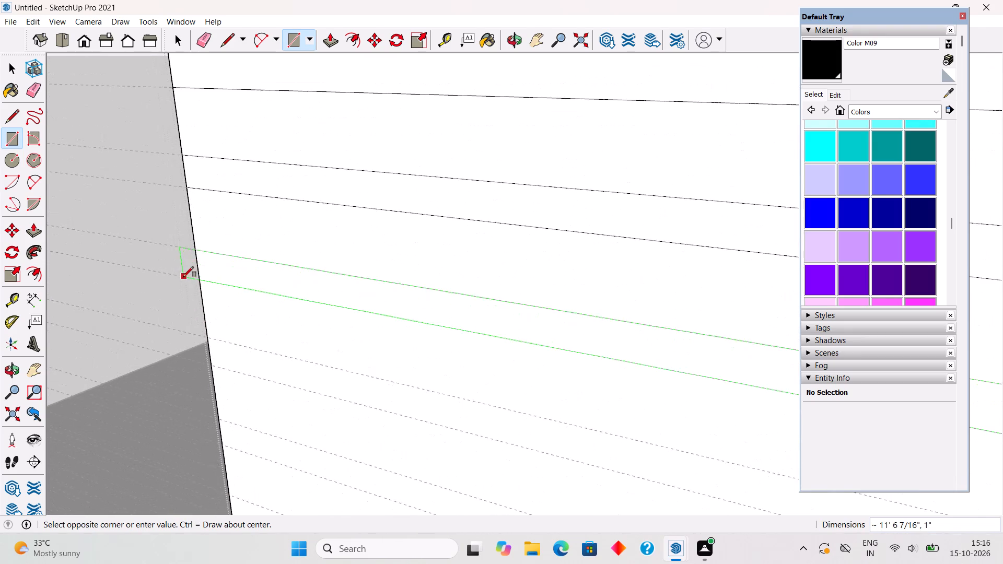
{"action": "left_click", "coordinate": [200, 280]}
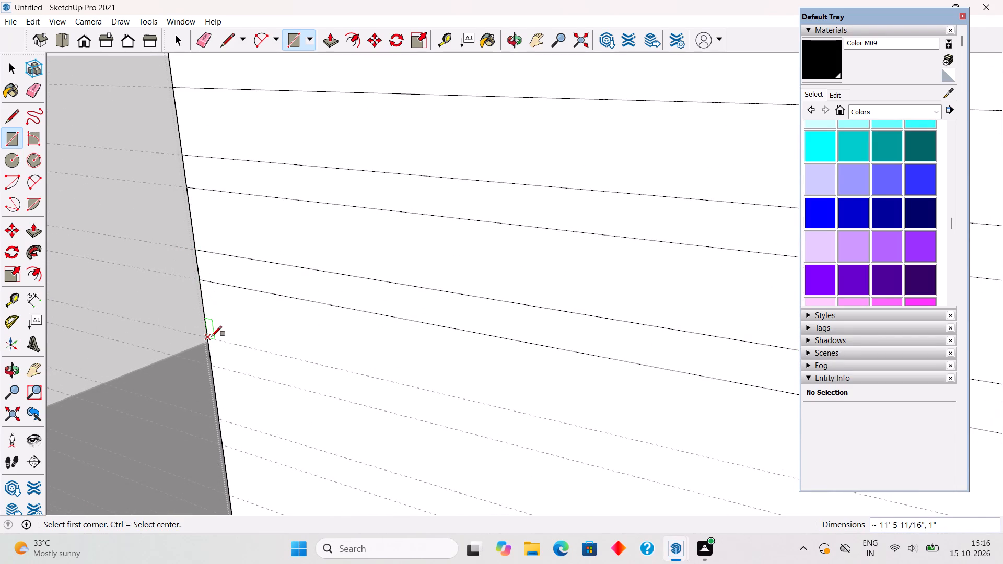
Draw a thin rectangle about 11' 5 11/16" long across the window wall, aligned with the twelfth groove just above the window opening.
{"action": "left_click", "coordinate": [212, 336]}
{"action": "scroll", "coordinate": [210, 333], "scroll_direction": "down", "scroll_amount": 20}
{"action": "scroll", "coordinate": [210, 333], "scroll_direction": "down", "scroll_amount": 2}
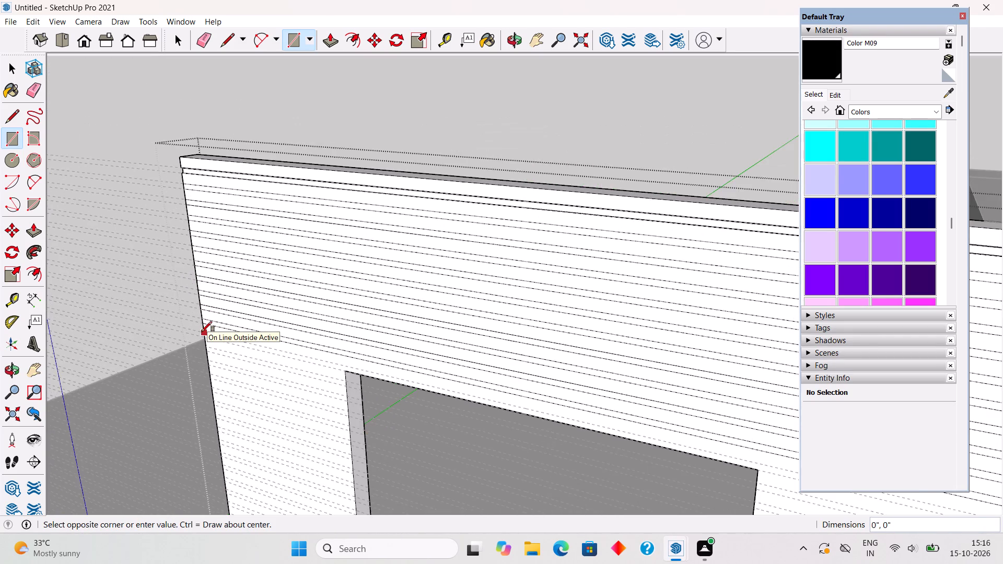
{"action": "scroll", "coordinate": [202, 332], "scroll_direction": "down", "scroll_amount": 10}
{"action": "scroll", "coordinate": [480, 420], "scroll_direction": "up", "scroll_amount": 9}
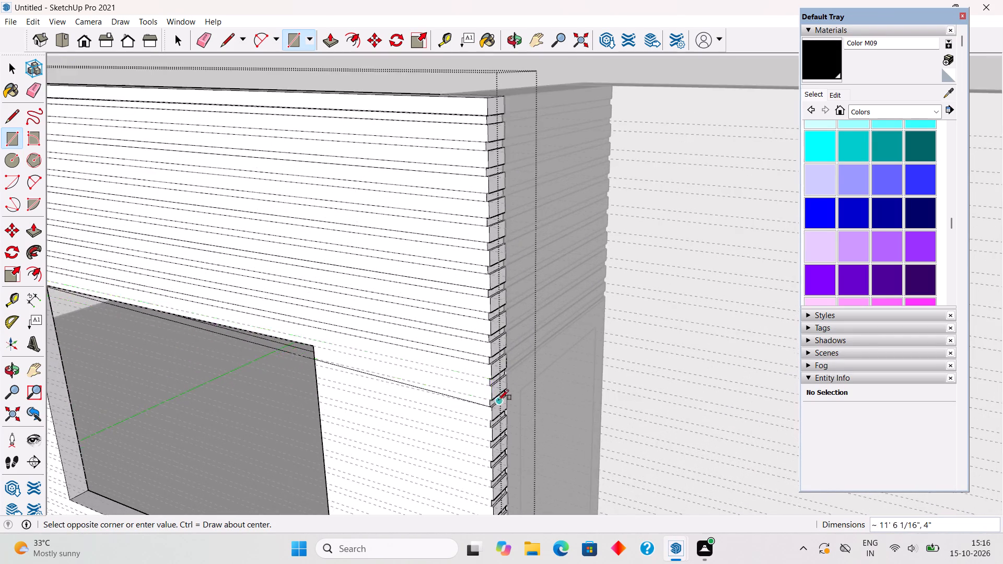
{"action": "scroll", "coordinate": [485, 393], "scroll_direction": "up", "scroll_amount": 9}
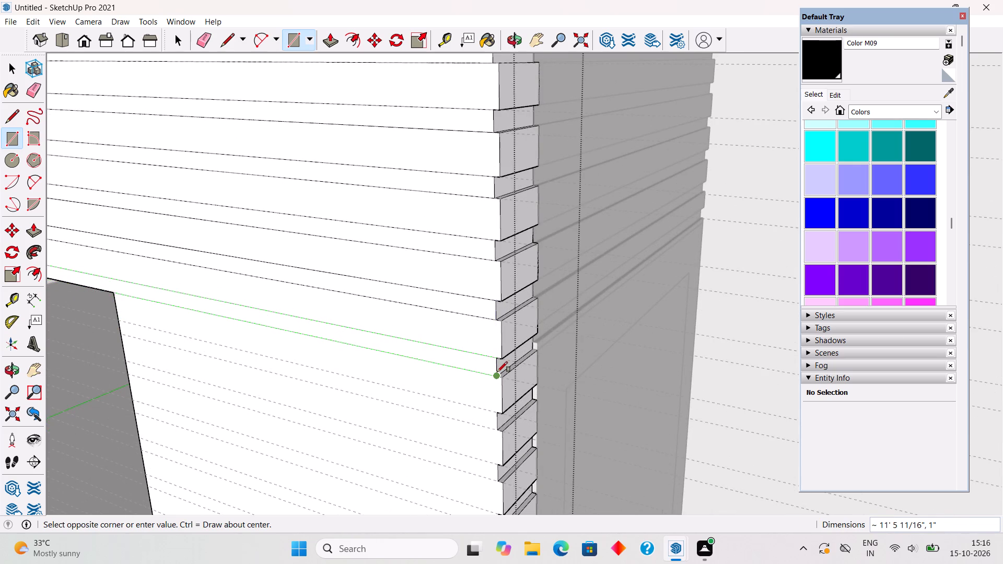
{"action": "scroll", "coordinate": [497, 372], "scroll_direction": "up", "scroll_amount": 5}
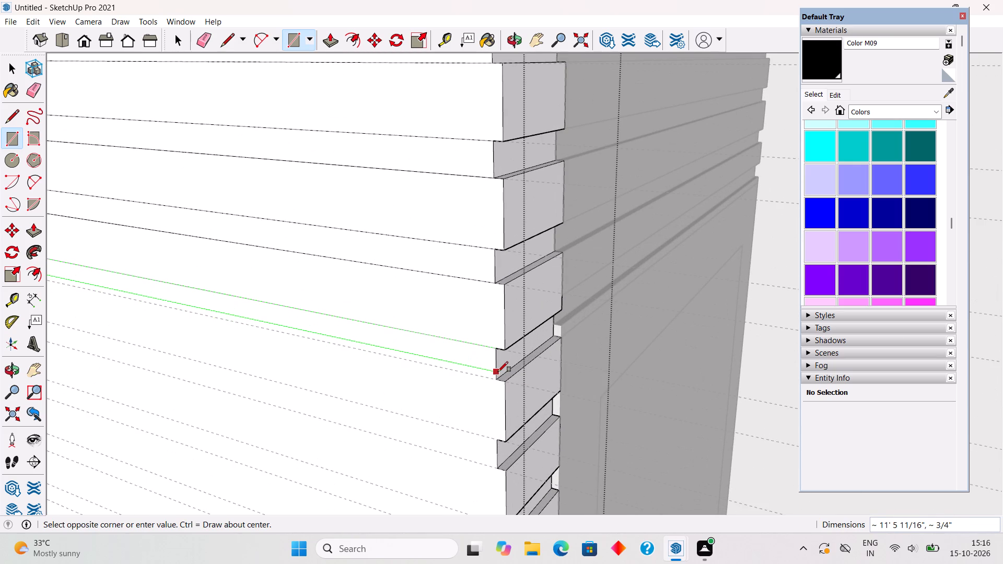
{"action": "scroll", "coordinate": [498, 372], "scroll_direction": "up", "scroll_amount": 1}
{"action": "left_click", "coordinate": [498, 372]}
{"action": "scroll", "coordinate": [496, 371], "scroll_direction": "down", "scroll_amount": 20}
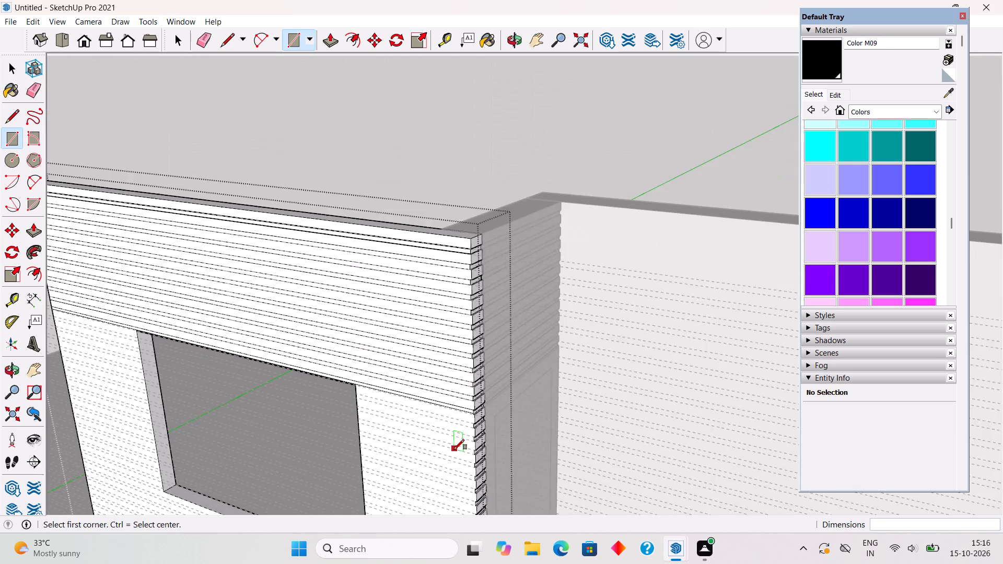
{"action": "scroll", "coordinate": [454, 450], "scroll_direction": "down", "scroll_amount": 7}
Draw six 1" by 3' rectangles between the wall's outer edge and the window opening, on the first six guide pairs below the full-length strips.
{"action": "scroll", "coordinate": [244, 438], "scroll_direction": "up", "scroll_amount": 6}
{"action": "scroll", "coordinate": [113, 315], "scroll_direction": "up", "scroll_amount": 4}
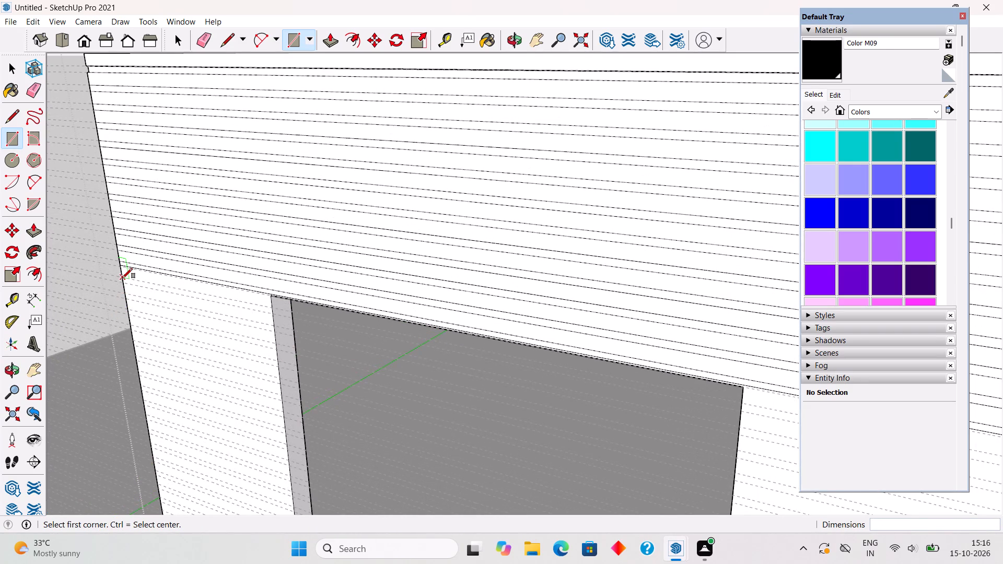
{"action": "left_click", "coordinate": [122, 278]}
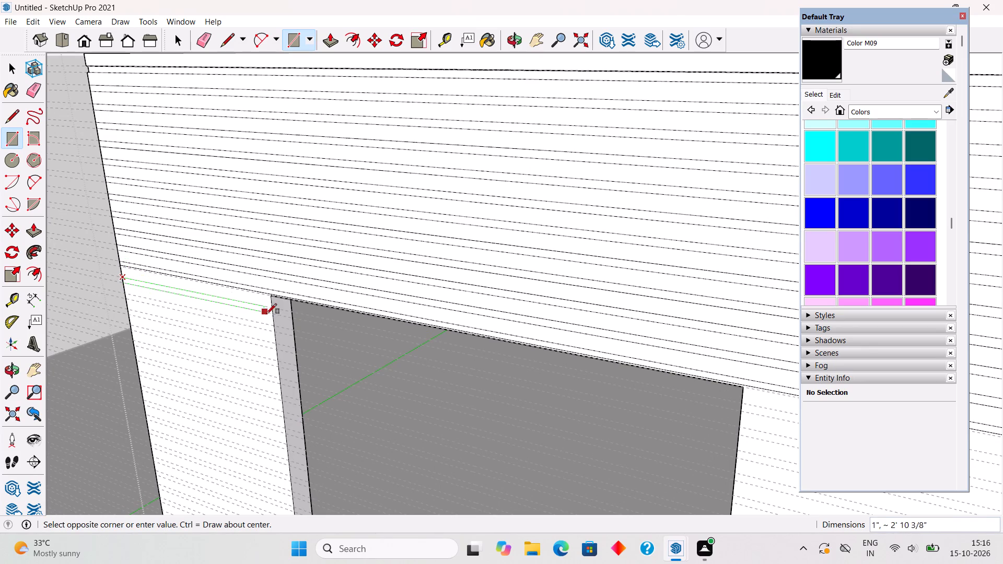
{"action": "left_click", "coordinate": [272, 316]}
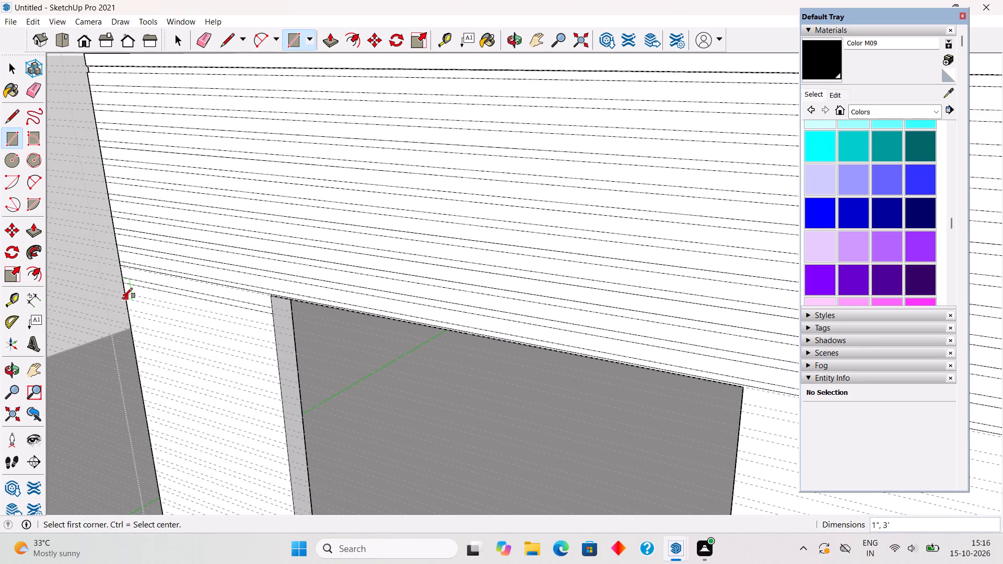
{"action": "left_click", "coordinate": [125, 293]}
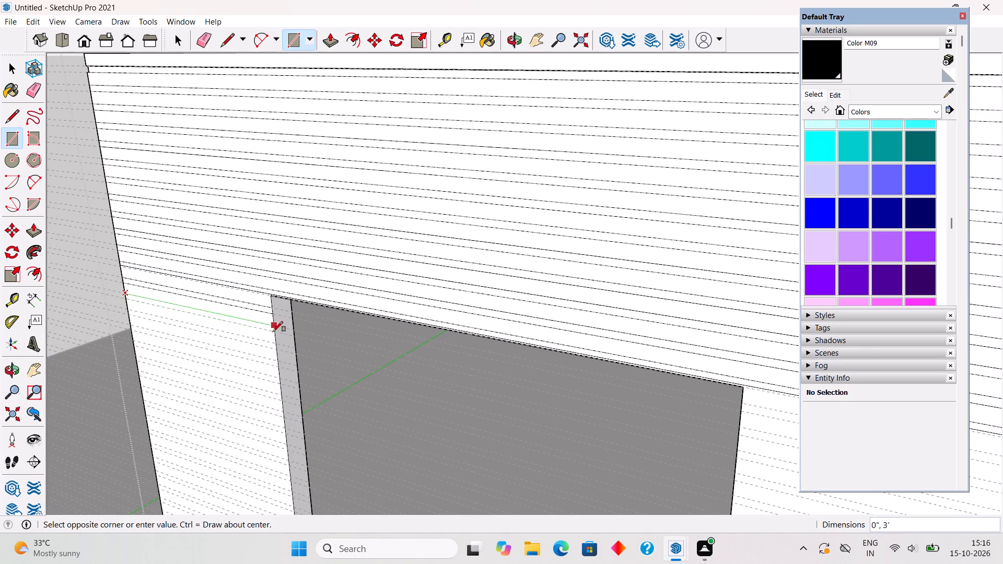
{"action": "left_click", "coordinate": [275, 332]}
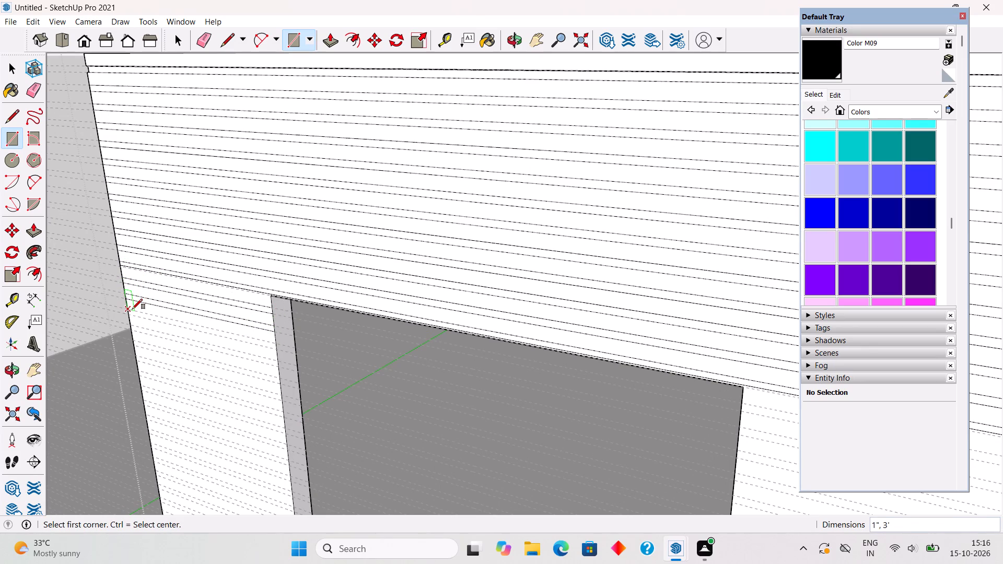
{"action": "left_click", "coordinate": [132, 309]}
{"action": "left_click", "coordinate": [277, 350]}
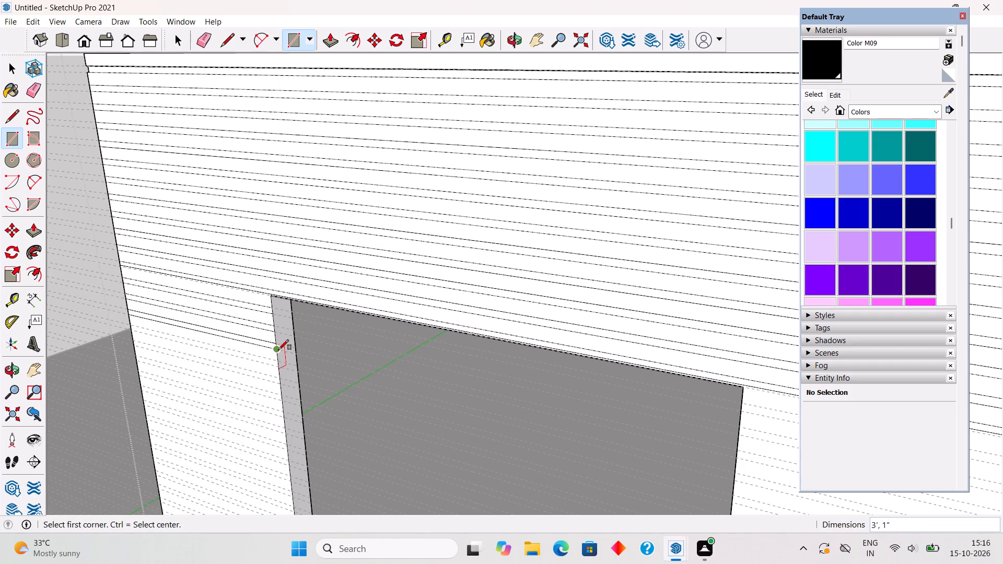
{"action": "left_click", "coordinate": [135, 324]}
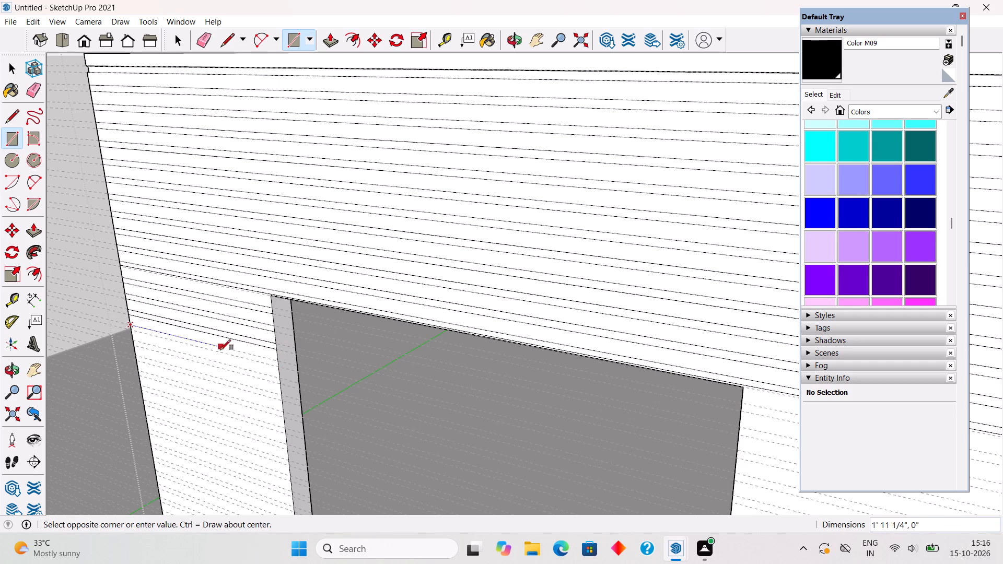
{"action": "left_click", "coordinate": [278, 367]}
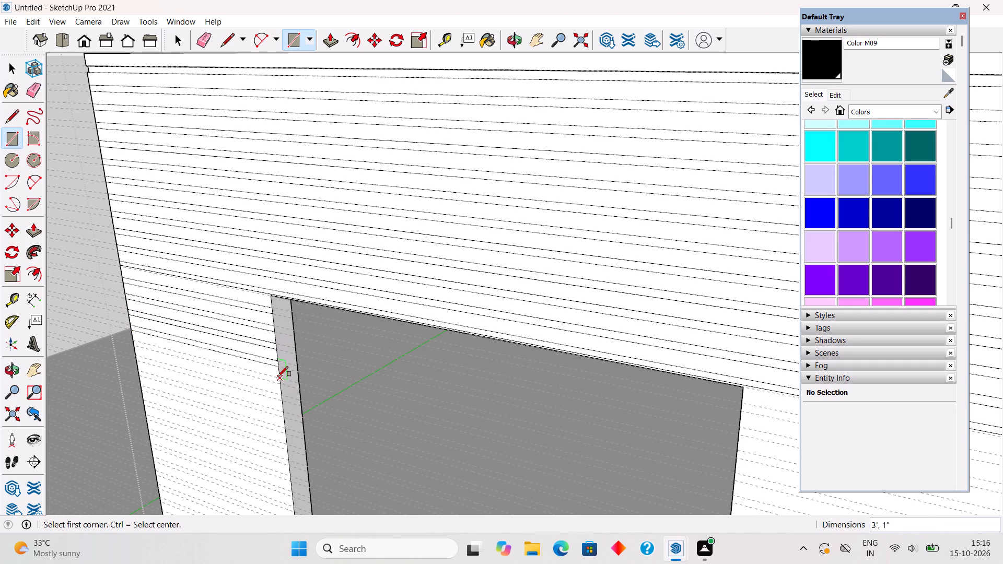
{"action": "left_click", "coordinate": [278, 377]}
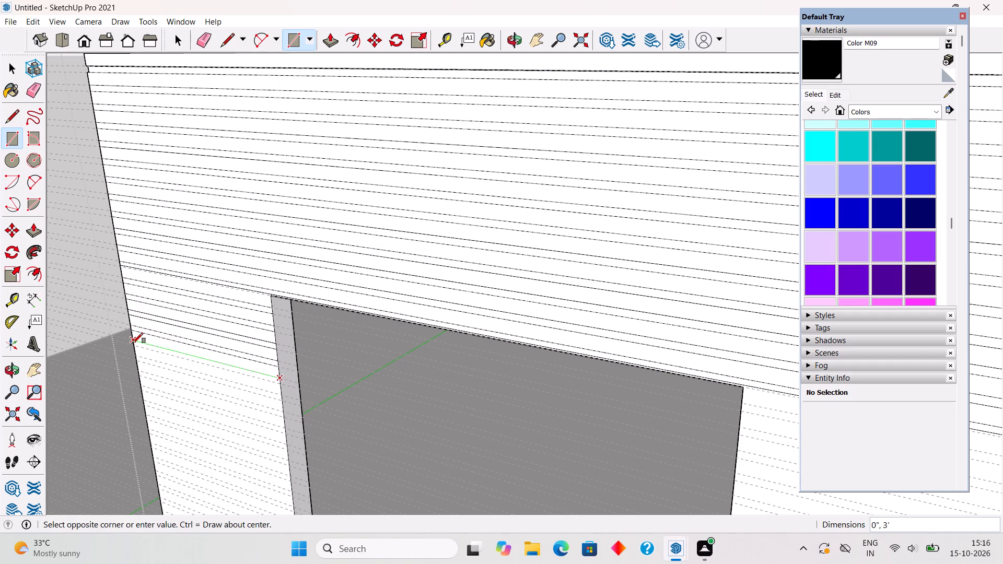
{"action": "left_click", "coordinate": [133, 346]}
{"action": "left_click", "coordinate": [138, 357]}
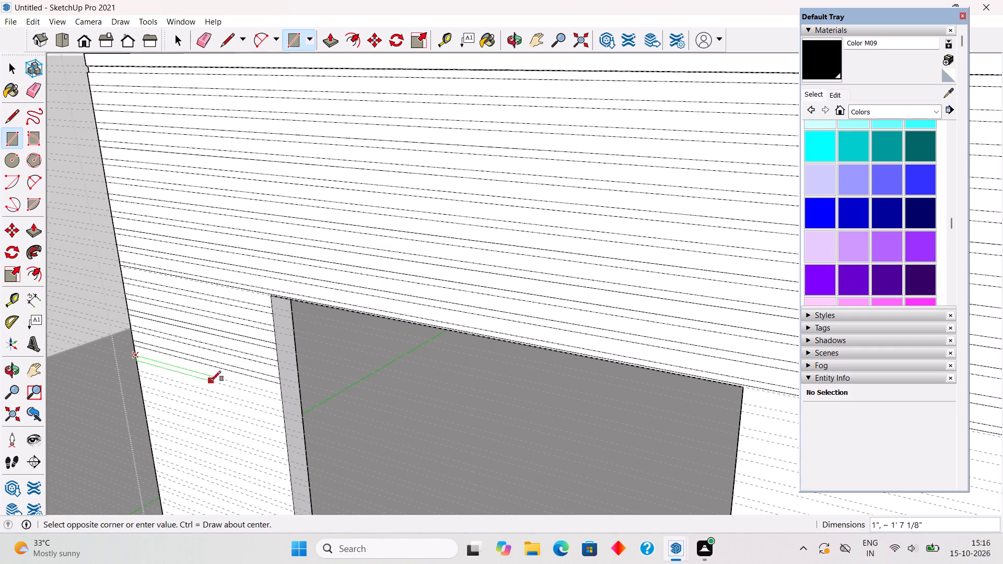
{"action": "left_click", "coordinate": [283, 403]}
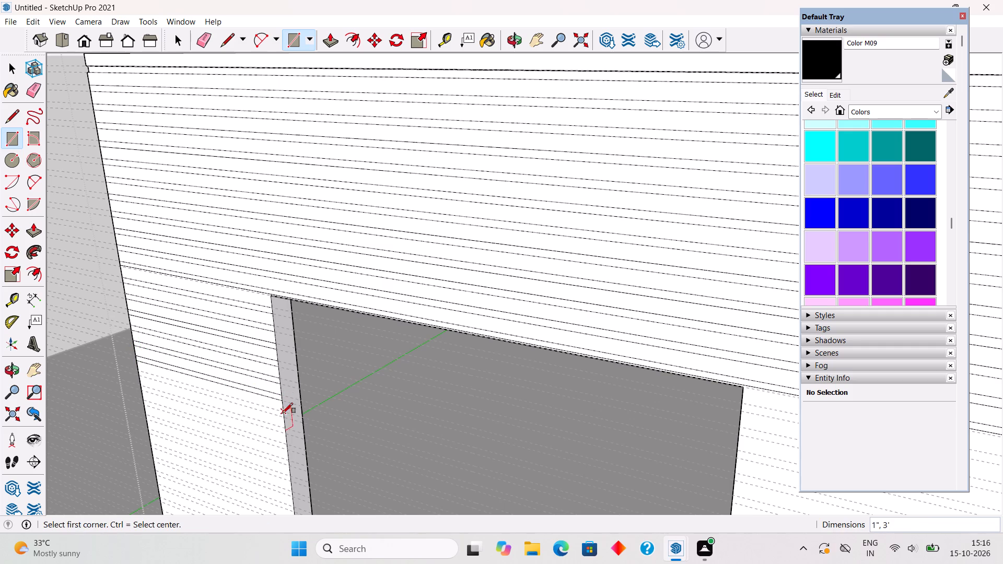
Draw six more 1" by 3' rectangles on the following guide pairs between the wall's outer edge and the window opening.
{"action": "left_click", "coordinate": [283, 413]}
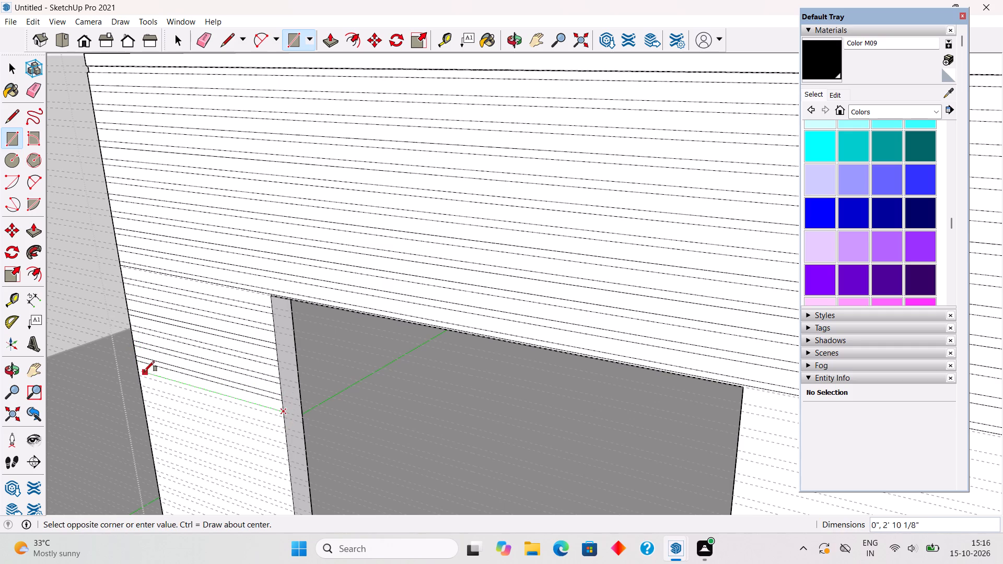
{"action": "left_click", "coordinate": [140, 374]}
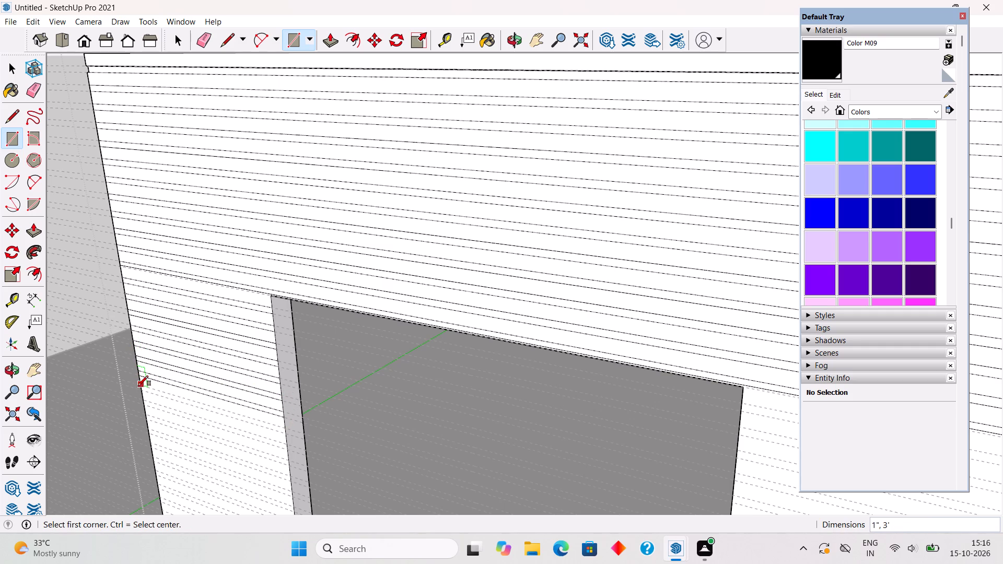
{"action": "left_click", "coordinate": [143, 384]}
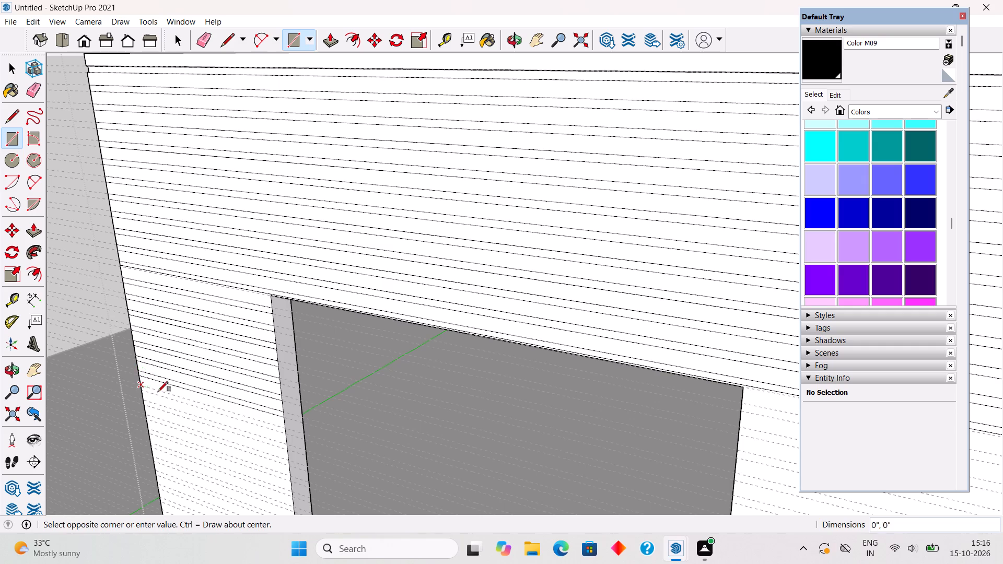
{"action": "left_click", "coordinate": [286, 436]}
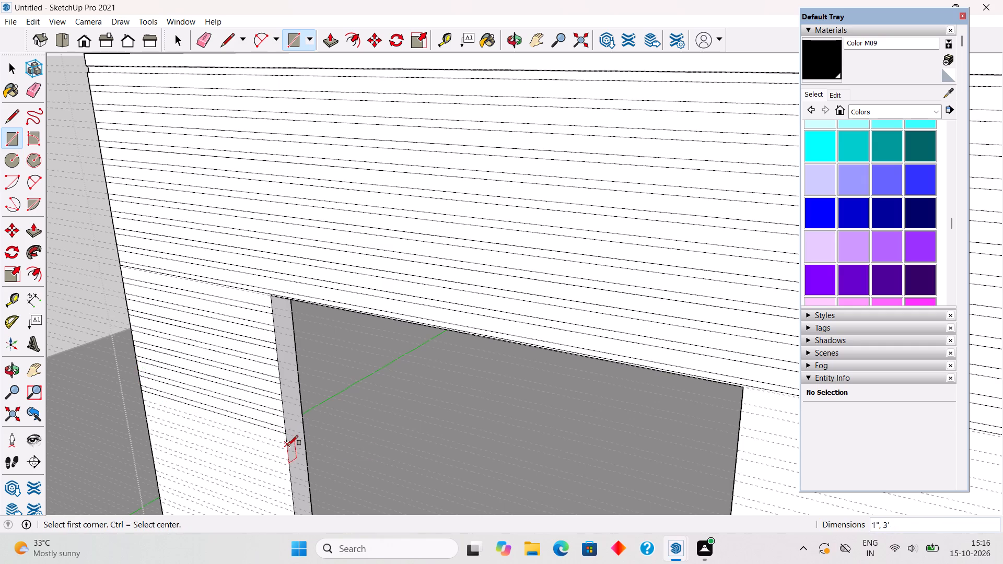
{"action": "left_click", "coordinate": [288, 445]}
{"action": "left_click", "coordinate": [145, 403]}
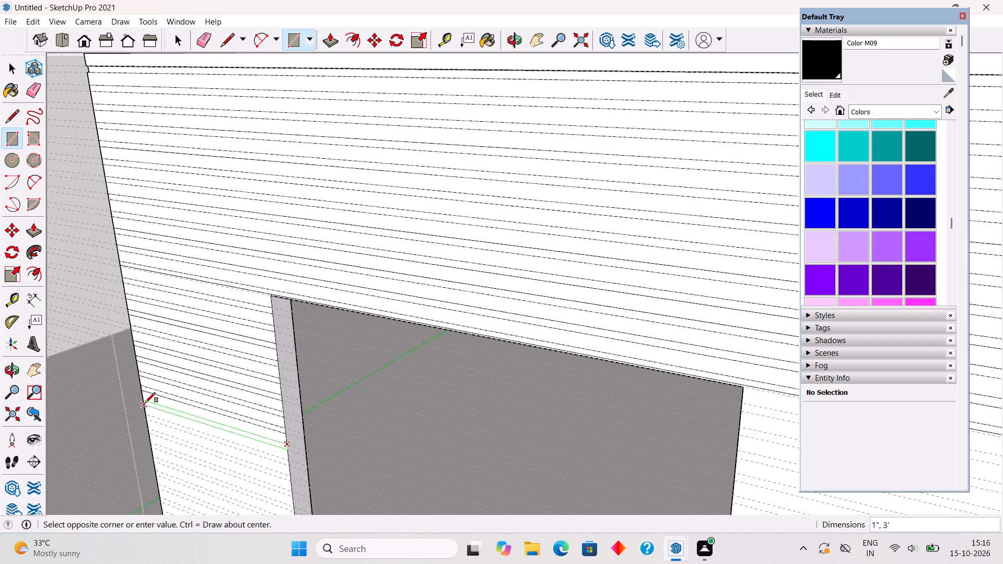
{"action": "left_click", "coordinate": [145, 414]}
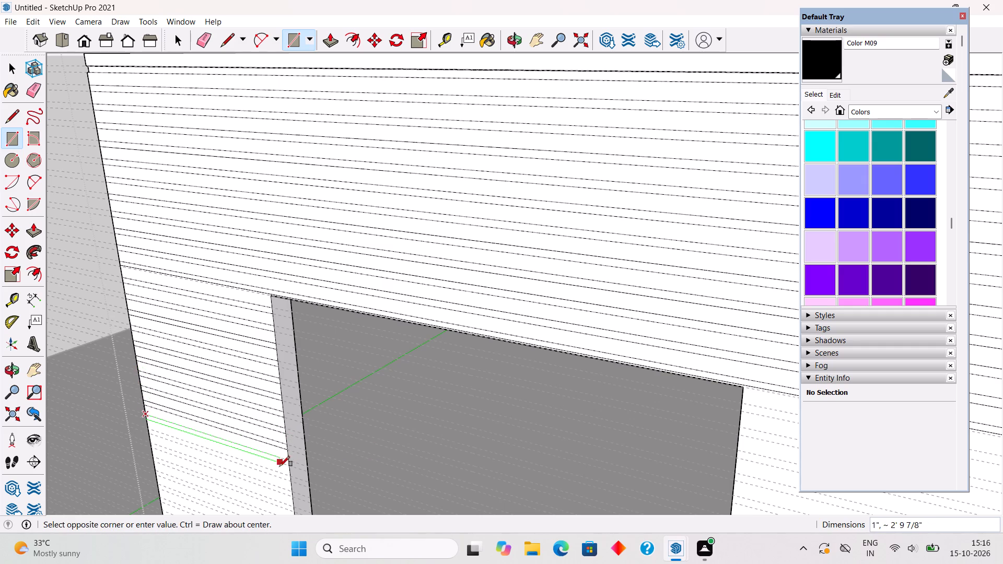
{"action": "left_click", "coordinate": [290, 467]}
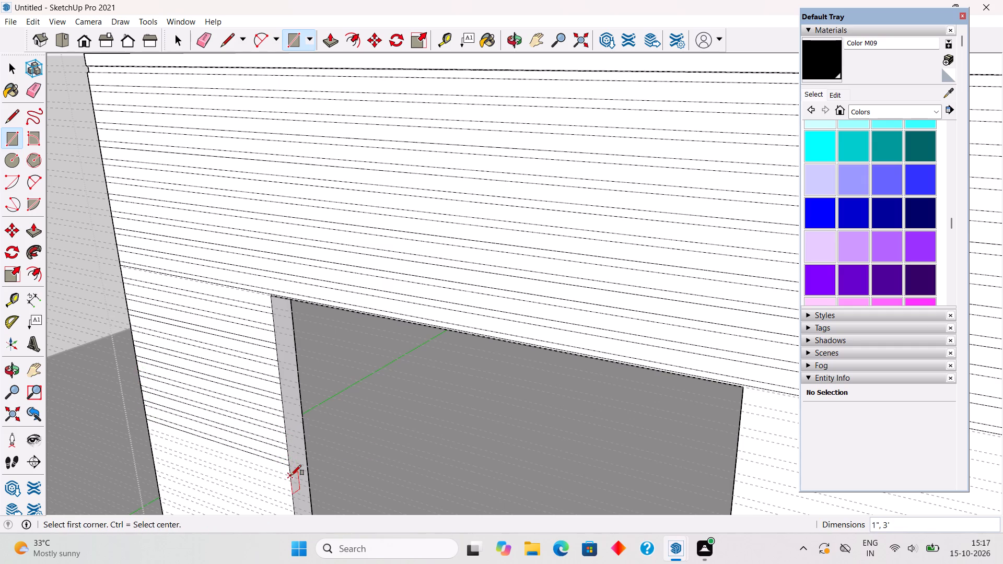
{"action": "left_click", "coordinate": [291, 475]}
{"action": "left_click", "coordinate": [153, 434]}
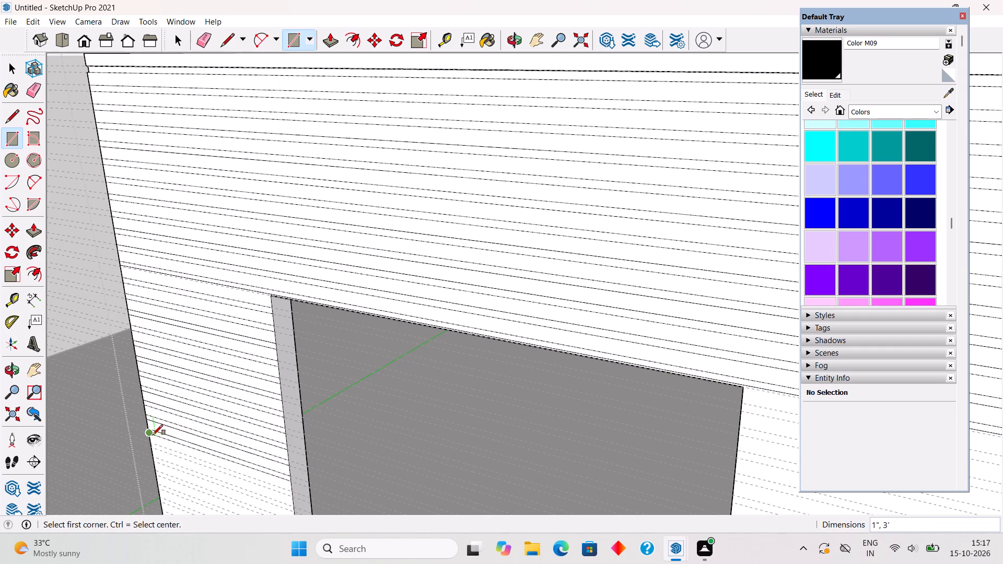
{"action": "left_click", "coordinate": [153, 442]}
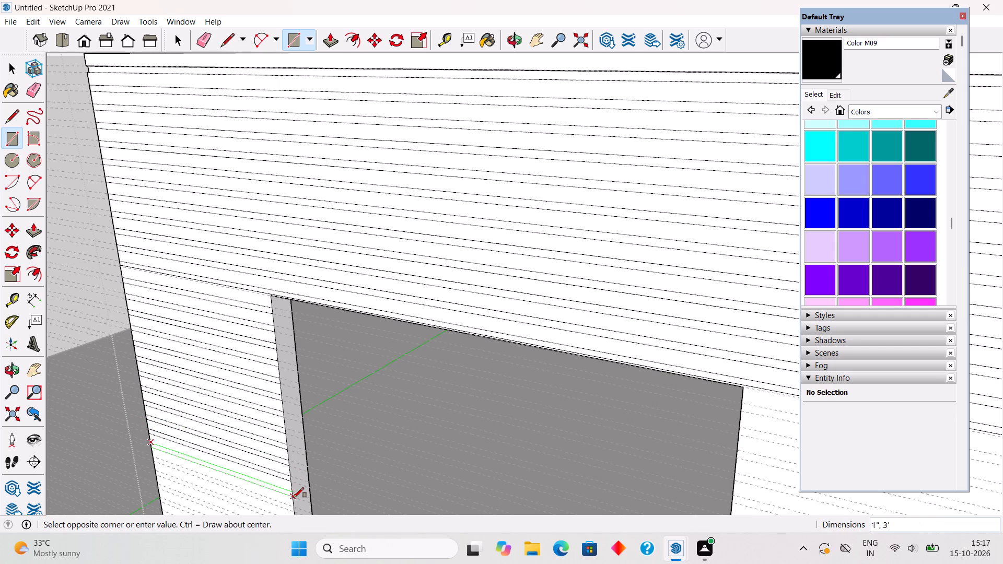
{"action": "left_click", "coordinate": [294, 498]}
Draw three more 1" by 3' rectangles beside the window opening, continuing down the guide pairs toward its lower corner.
{"action": "scroll", "coordinate": [339, 193], "scroll_direction": "down", "scroll_amount": 12}
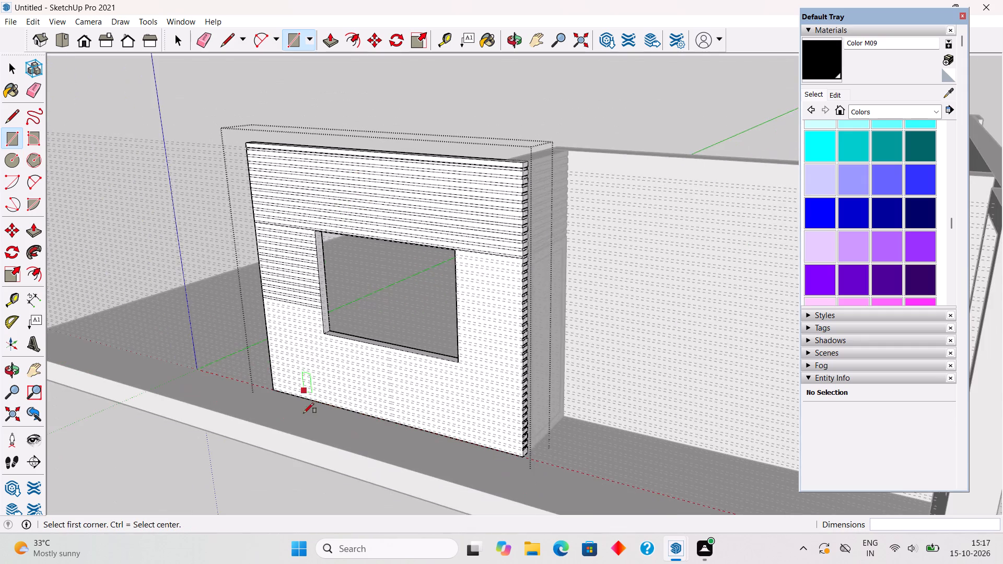
{"action": "scroll", "coordinate": [305, 420], "scroll_direction": "up", "scroll_amount": 9}
{"action": "scroll", "coordinate": [293, 116], "scroll_direction": "up", "scroll_amount": 2}
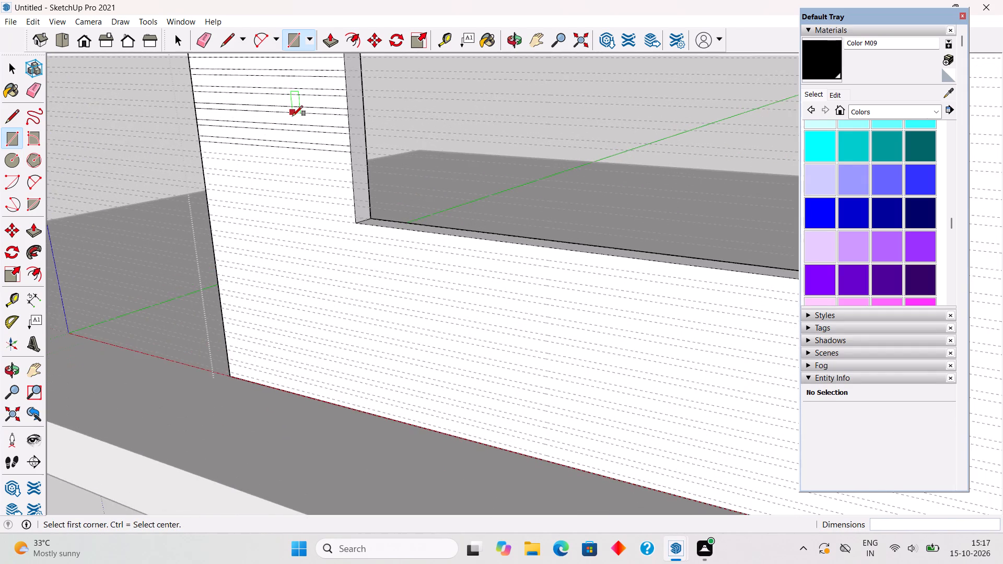
{"action": "scroll", "coordinate": [293, 116], "scroll_direction": "up", "scroll_amount": 3}
{"action": "left_click", "coordinate": [165, 166]}
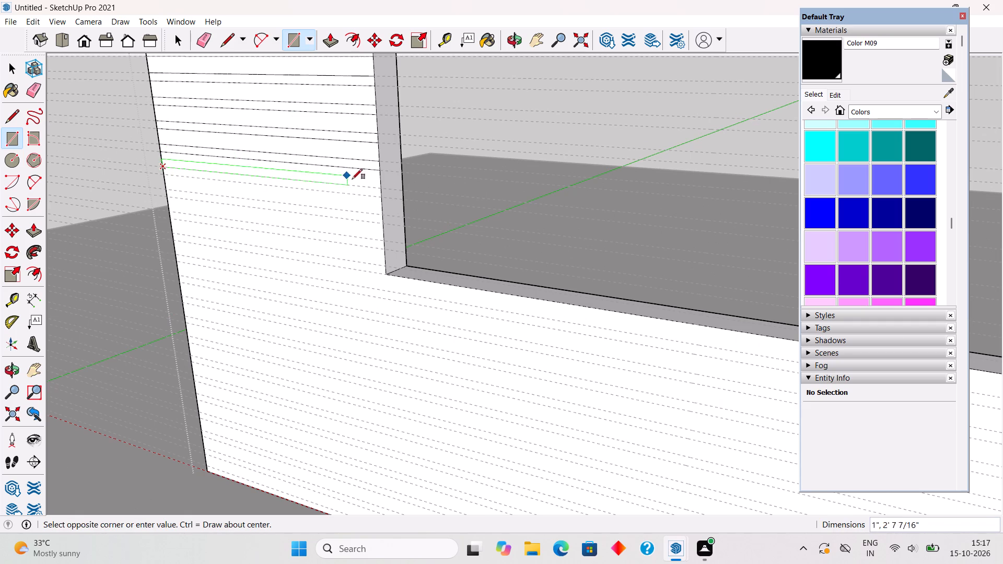
{"action": "left_click", "coordinate": [382, 197]}
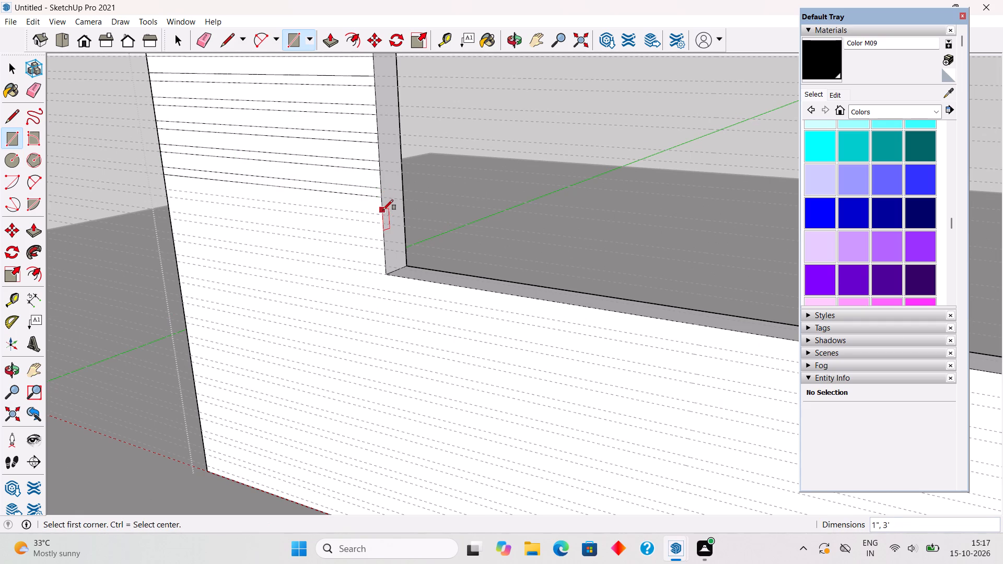
{"action": "left_click", "coordinate": [383, 214]}
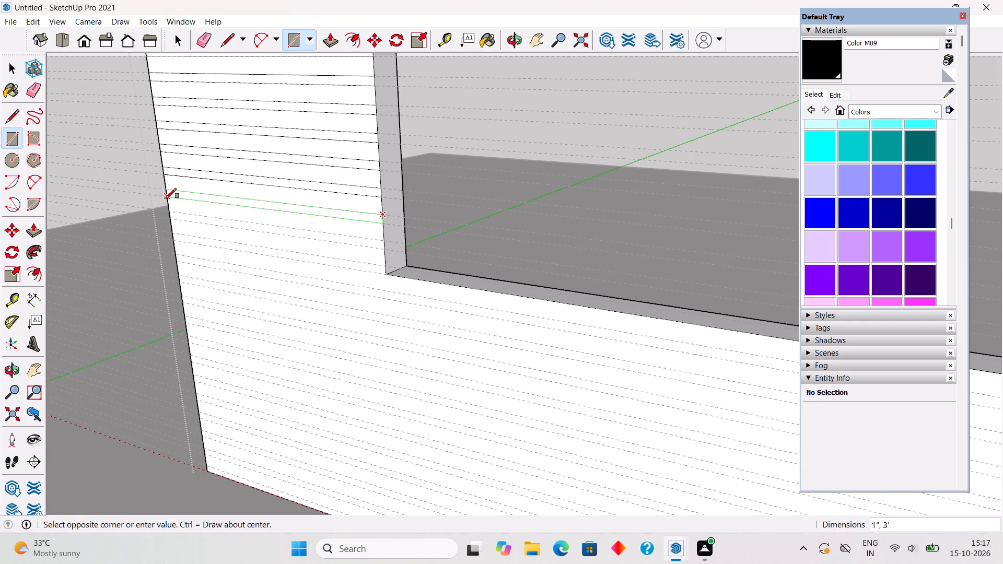
{"action": "left_click", "coordinate": [166, 198]}
{"action": "left_click", "coordinate": [171, 210]}
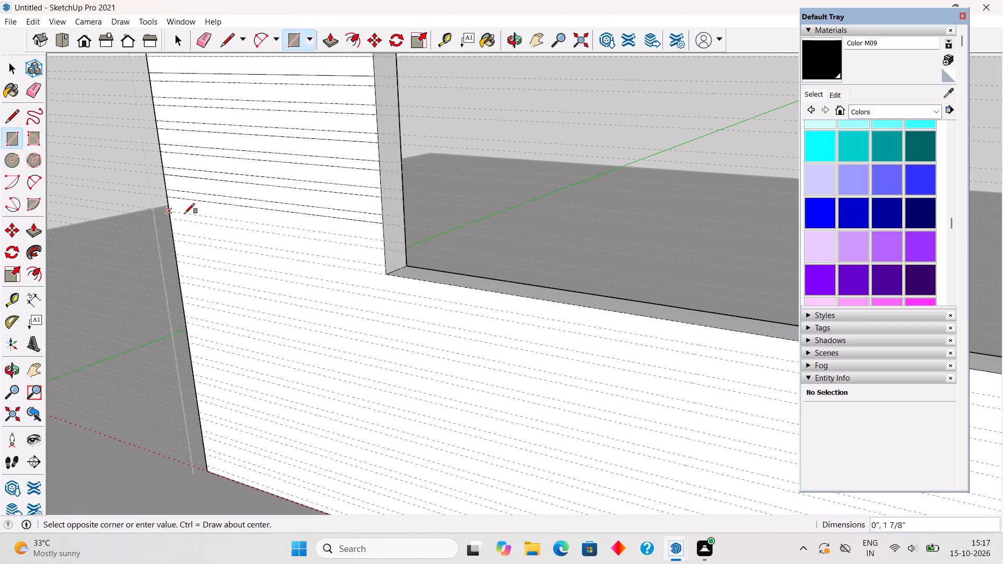
{"action": "left_click", "coordinate": [382, 247]}
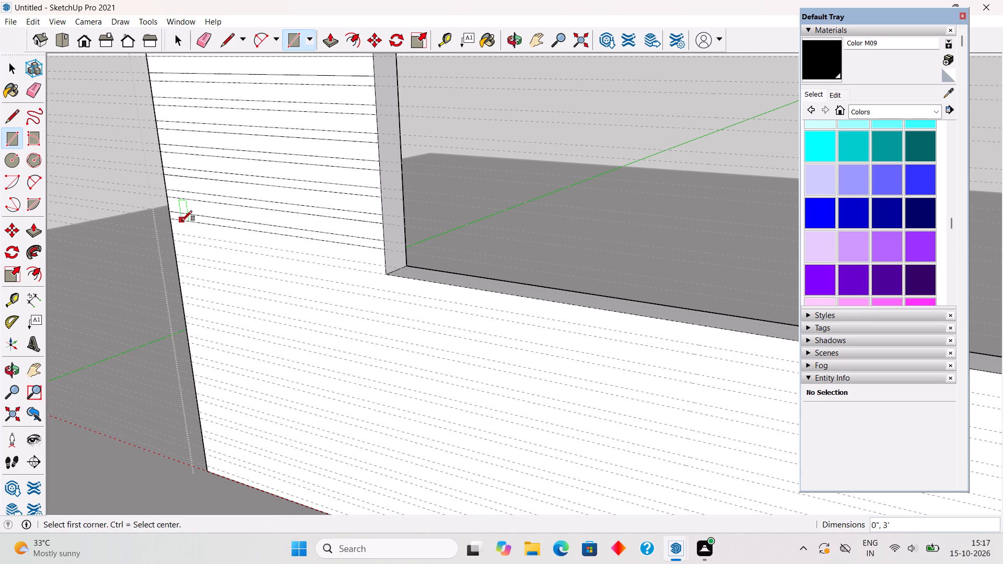
Draw a 1" by 3' rectangle from the wall's outer edge to the window opening's lower corner.
{"action": "left_click", "coordinate": [173, 232]}
{"action": "scroll", "coordinate": [361, 264], "scroll_direction": "up", "scroll_amount": 6}
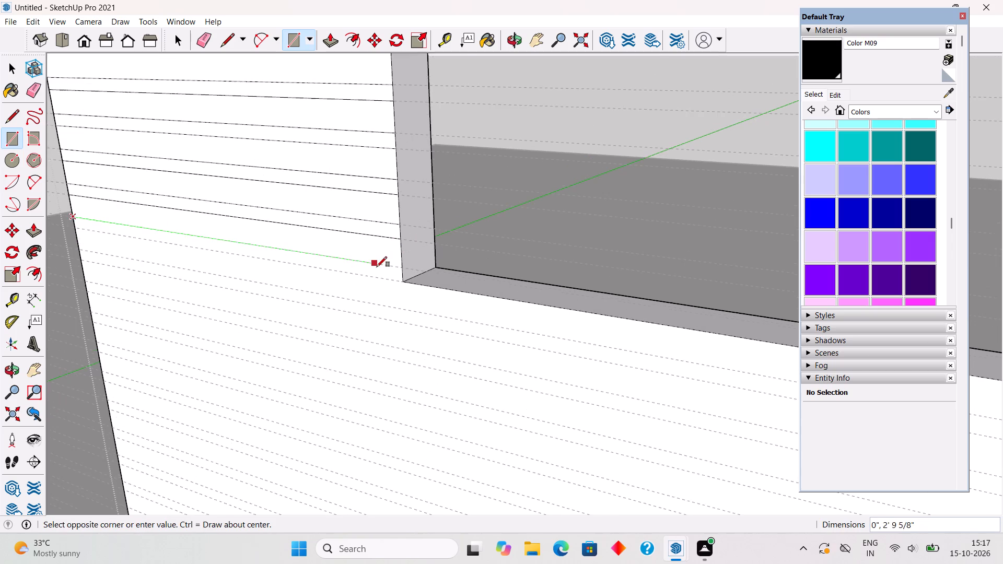
{"action": "scroll", "coordinate": [377, 267], "scroll_direction": "up", "scroll_amount": 9}
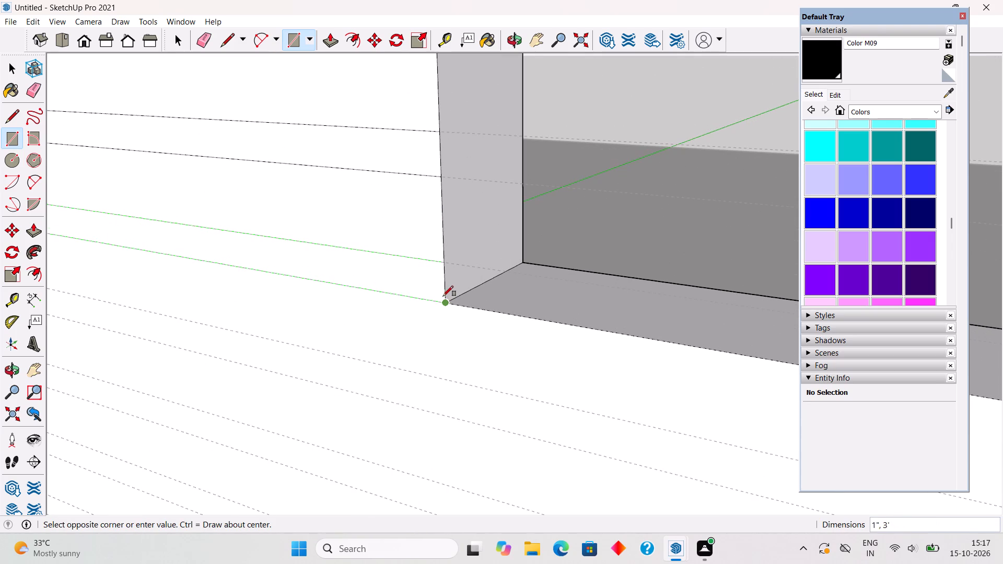
{"action": "left_click", "coordinate": [446, 292]}
{"action": "scroll", "coordinate": [429, 331], "scroll_direction": "down", "scroll_amount": 12}
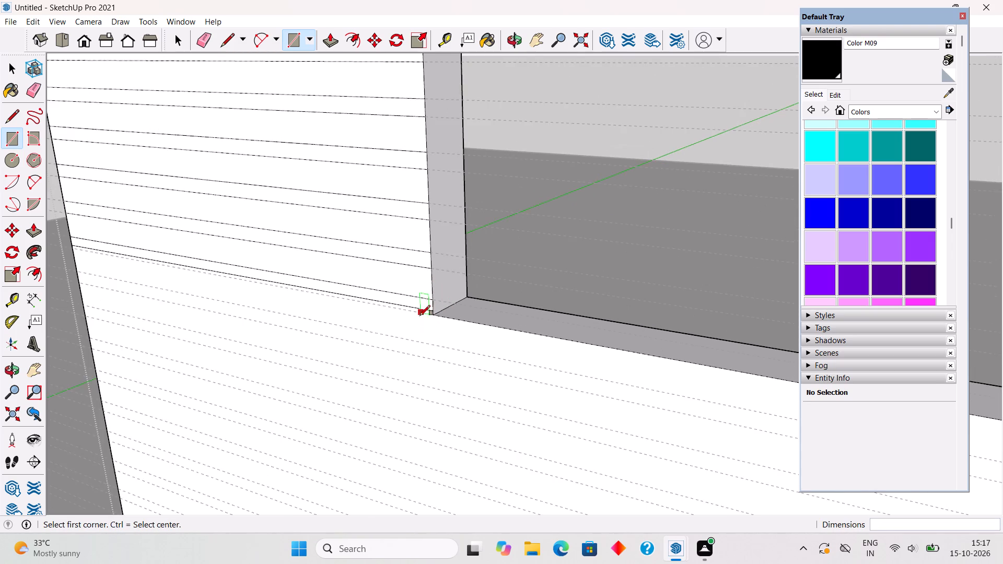
Draw two 1" by about 11' 5 11/16" rectangles across the wall's full width on the first two guide pairs below the window opening.
{"action": "scroll", "coordinate": [420, 315], "scroll_direction": "down", "scroll_amount": 3}
{"action": "left_click", "coordinate": [183, 283]}
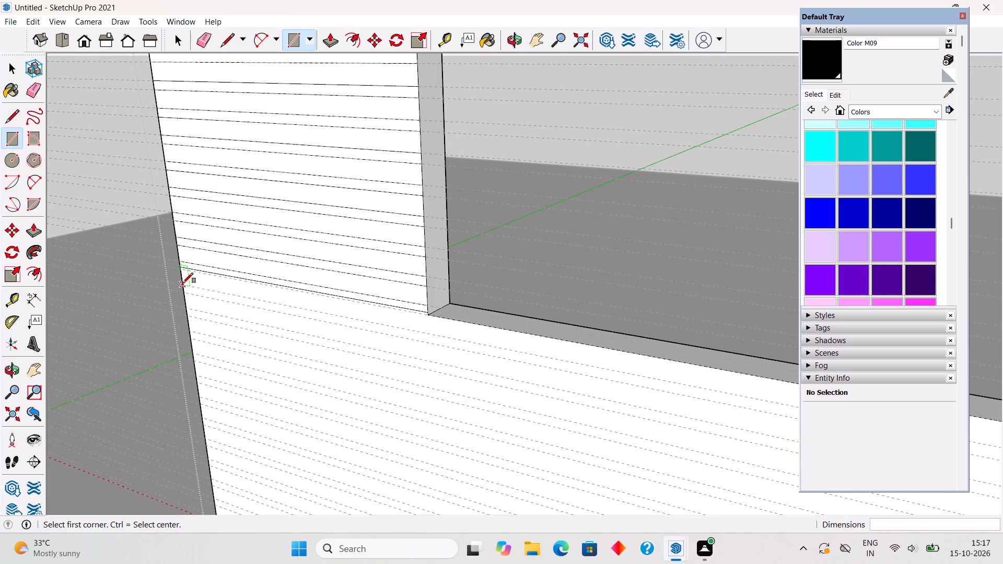
{"action": "scroll", "coordinate": [183, 275], "scroll_direction": "down", "scroll_amount": 13}
{"action": "scroll", "coordinate": [509, 325], "scroll_direction": "up", "scroll_amount": 5}
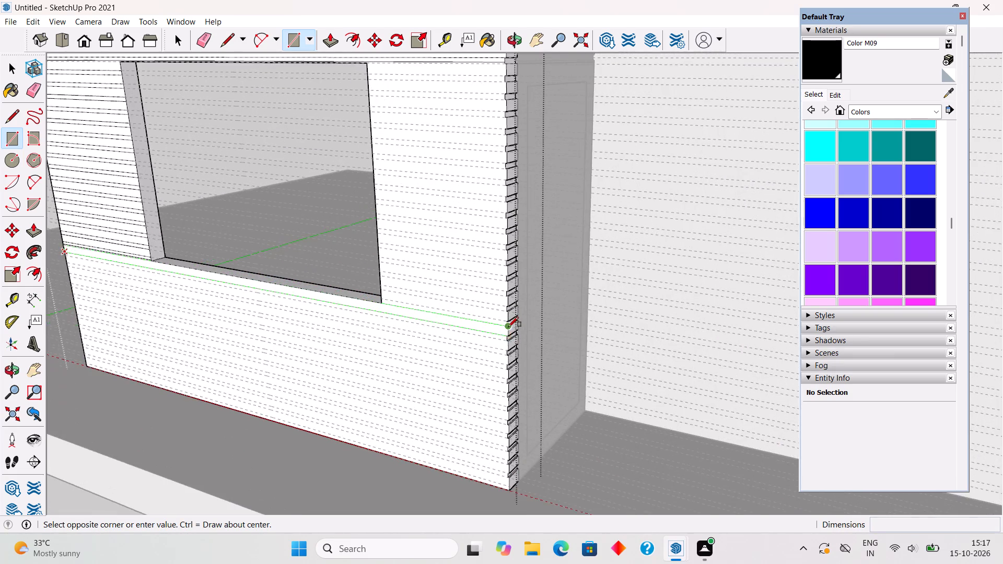
{"action": "scroll", "coordinate": [508, 327], "scroll_direction": "up", "scroll_amount": 1}
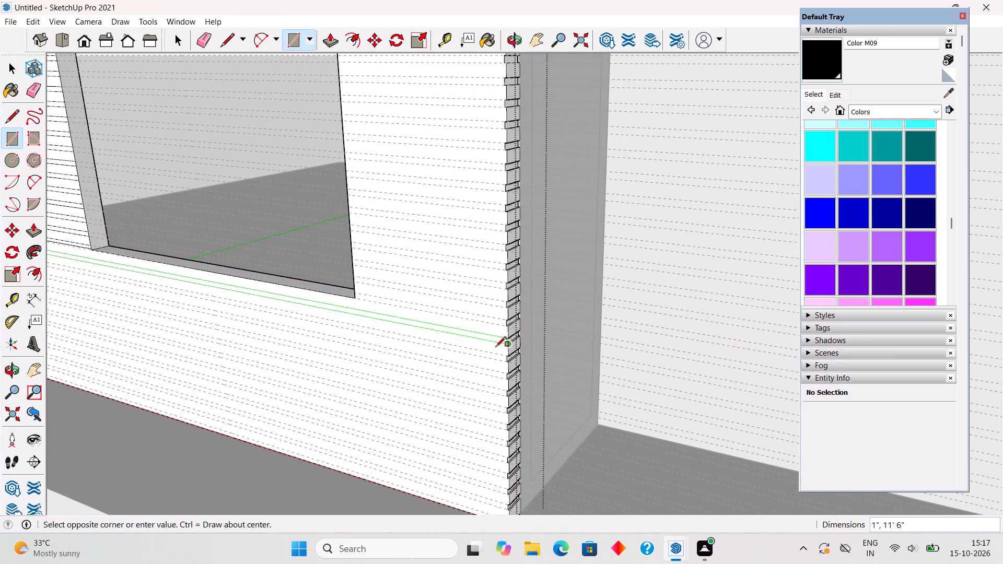
{"action": "scroll", "coordinate": [495, 347], "scroll_direction": "up", "scroll_amount": 12}
{"action": "left_click", "coordinate": [526, 336]}
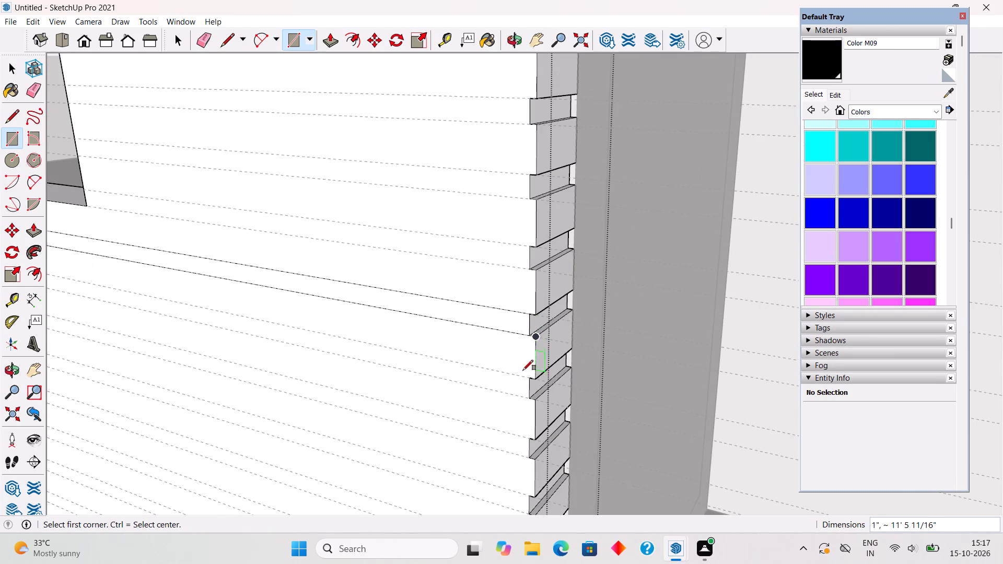
{"action": "left_click", "coordinate": [530, 381]}
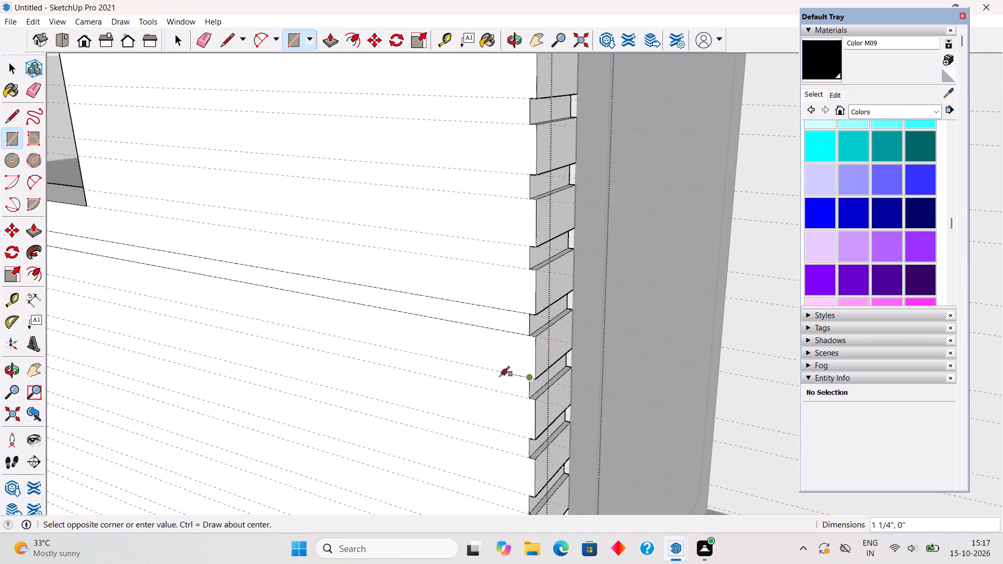
{"action": "scroll", "coordinate": [485, 377], "scroll_direction": "down", "scroll_amount": 17}
{"action": "scroll", "coordinate": [475, 366], "scroll_direction": "down", "scroll_amount": 4}
{"action": "scroll", "coordinate": [91, 274], "scroll_direction": "up", "scroll_amount": 5}
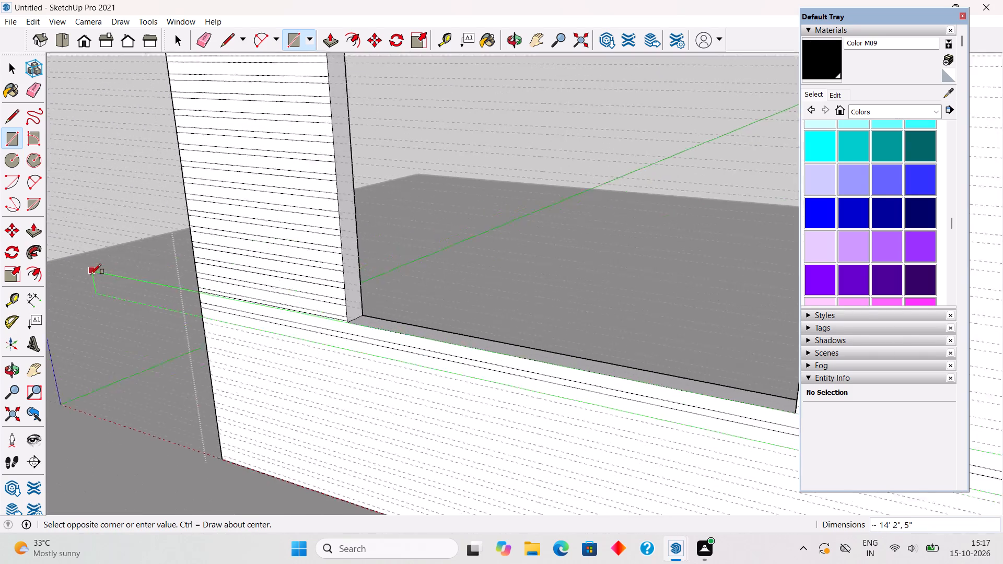
{"action": "scroll", "coordinate": [228, 331], "scroll_direction": "up", "scroll_amount": 6}
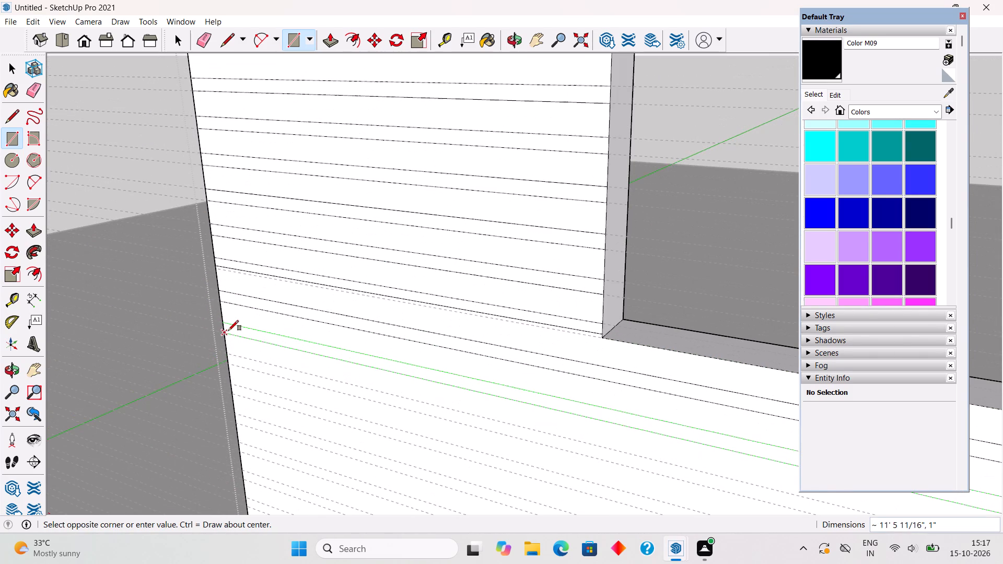
{"action": "left_click", "coordinate": [228, 331]}
Draw two more 1" by about 11' 5 11/16" full-width rectangles on the third and fourth guide pairs below the window opening.
{"action": "left_click", "coordinate": [228, 354]}
{"action": "scroll", "coordinate": [210, 322], "scroll_direction": "down", "scroll_amount": 12}
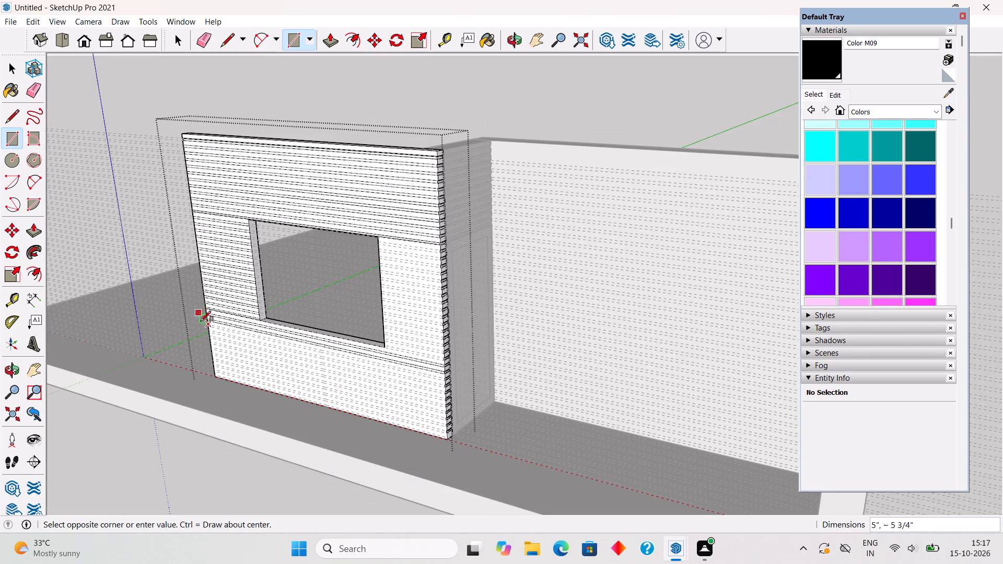
{"action": "scroll", "coordinate": [439, 399], "scroll_direction": "up", "scroll_amount": 16}
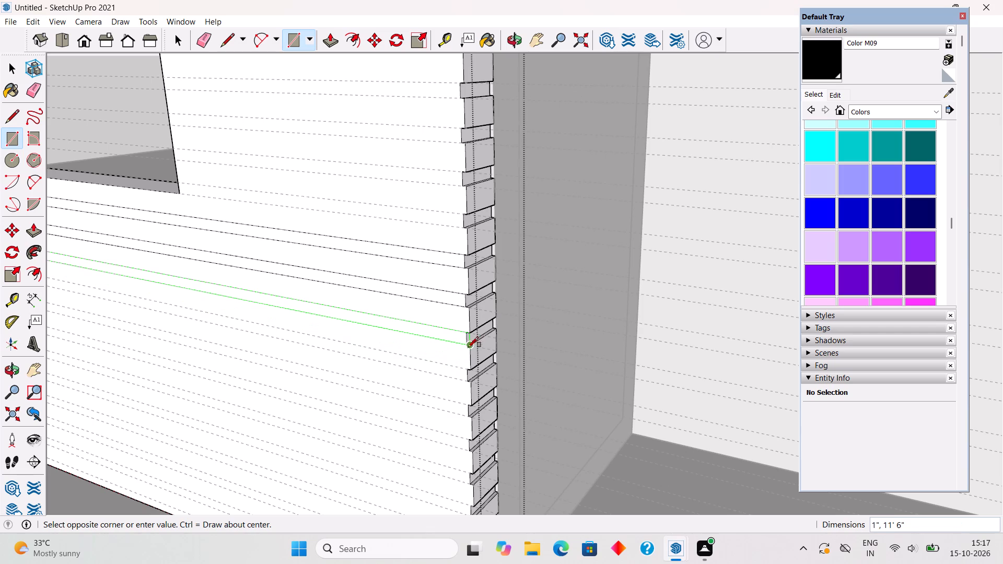
{"action": "left_click", "coordinate": [465, 346]}
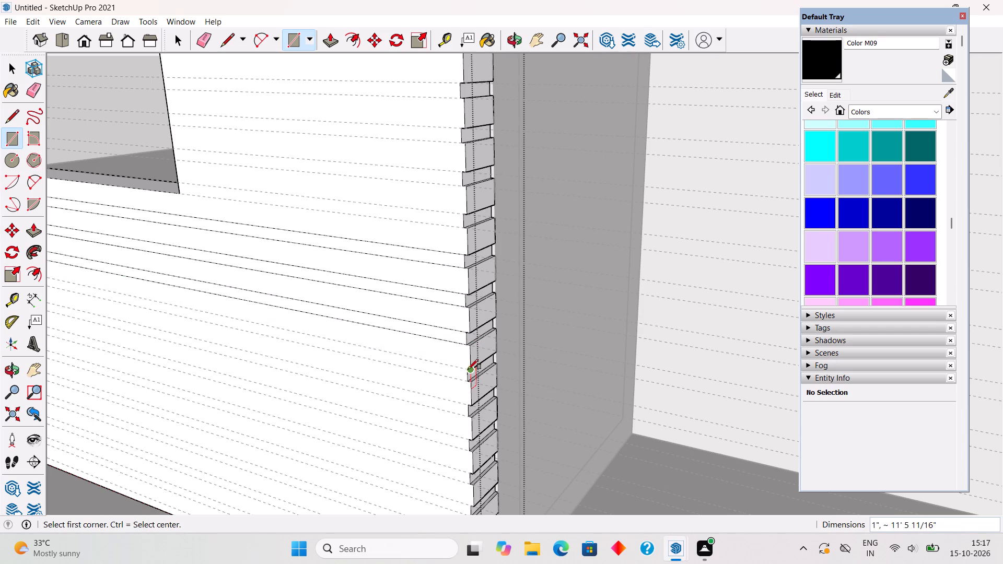
{"action": "scroll", "coordinate": [465, 377], "scroll_direction": "up", "scroll_amount": 11}
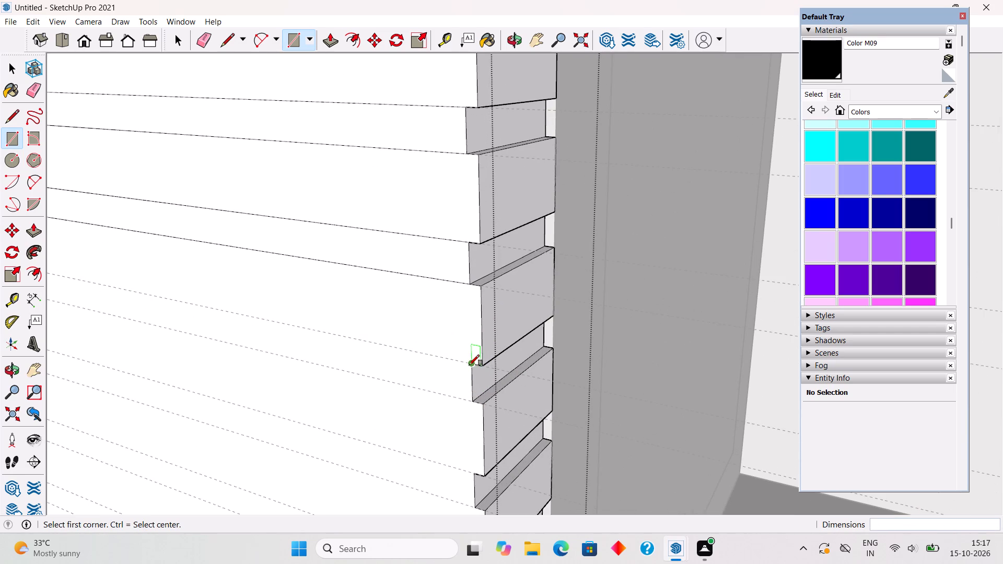
{"action": "left_click", "coordinate": [469, 365]}
{"action": "scroll", "coordinate": [458, 382], "scroll_direction": "down", "scroll_amount": 20}
{"action": "scroll", "coordinate": [458, 382], "scroll_direction": "down", "scroll_amount": 6}
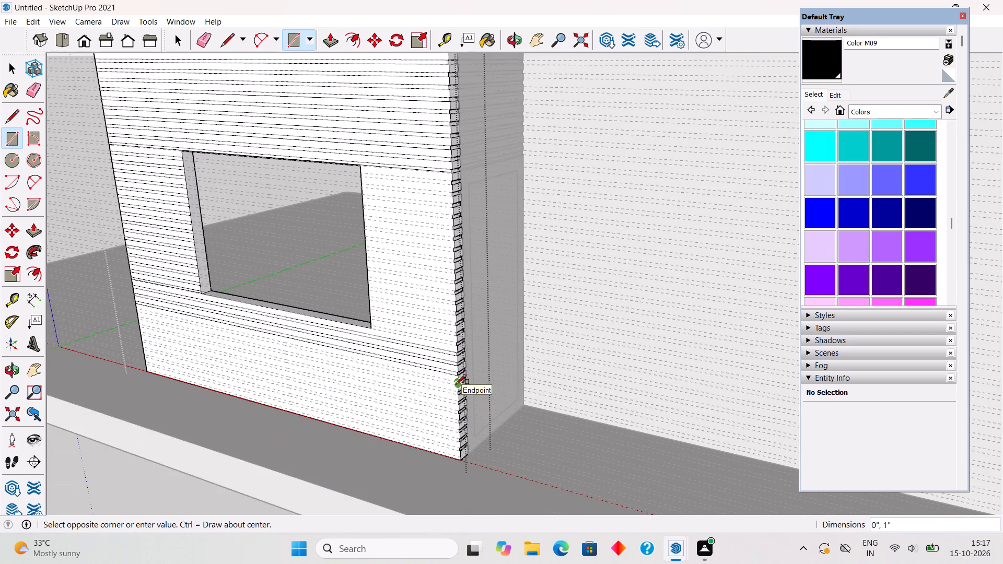
{"action": "scroll", "coordinate": [106, 295], "scroll_direction": "up", "scroll_amount": 6}
{"action": "scroll", "coordinate": [143, 352], "scroll_direction": "up", "scroll_amount": 5}
{"action": "scroll", "coordinate": [170, 318], "scroll_direction": "up", "scroll_amount": 2}
{"action": "scroll", "coordinate": [171, 316], "scroll_direction": "down", "scroll_amount": 5}
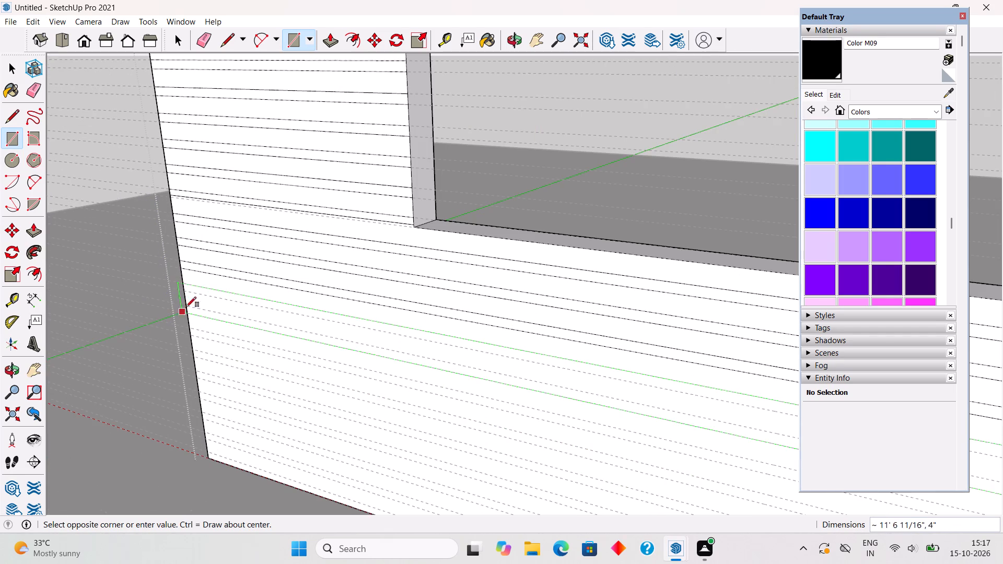
{"action": "left_click", "coordinate": [187, 293]}
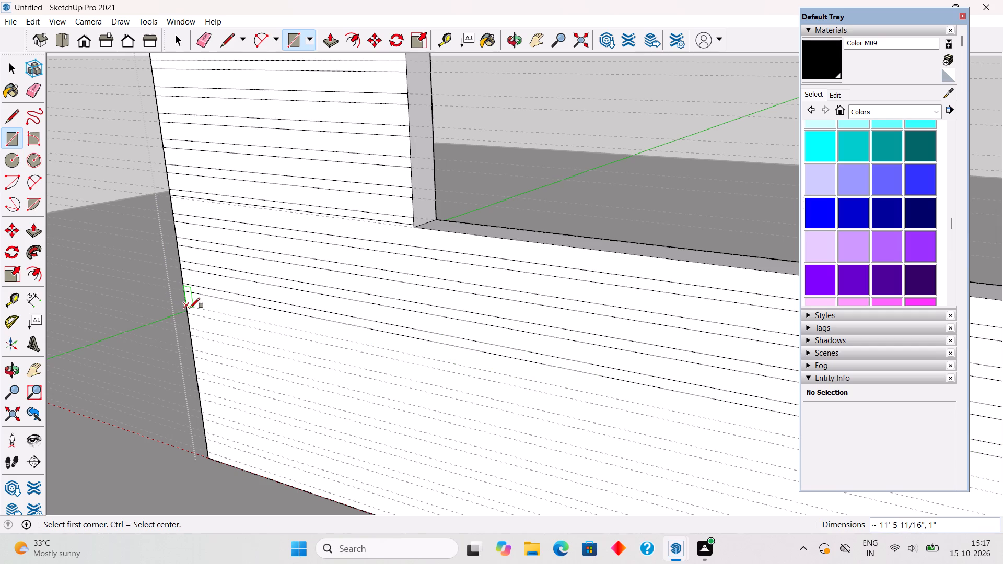
Draw two more 1" by about 11' 5 11/16" full-width rectangles on the fifth and sixth guide pairs below the window opening.
{"action": "left_click", "coordinate": [190, 308]}
{"action": "scroll", "coordinate": [192, 314], "scroll_direction": "down", "scroll_amount": 10}
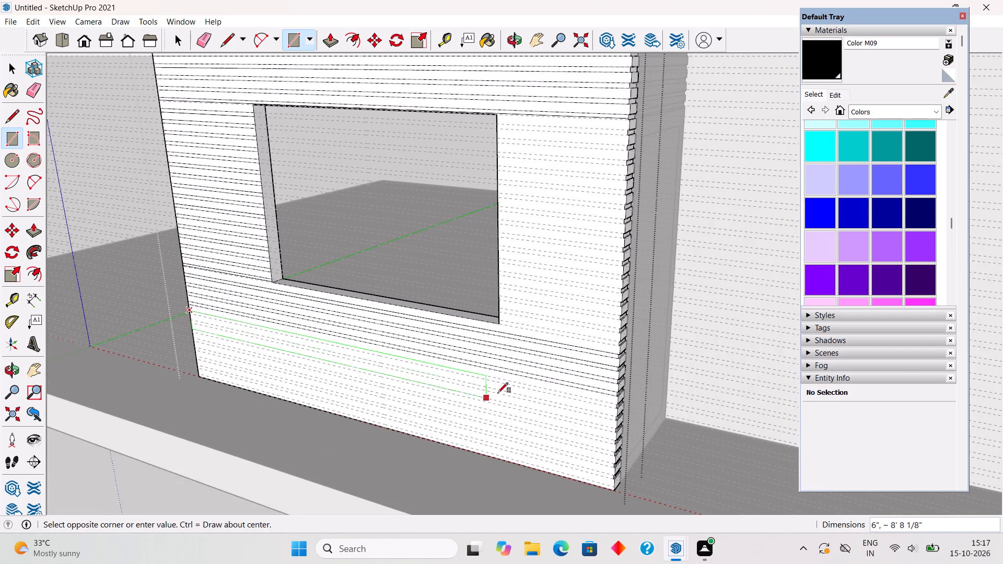
{"action": "scroll", "coordinate": [589, 406], "scroll_direction": "up", "scroll_amount": 9}
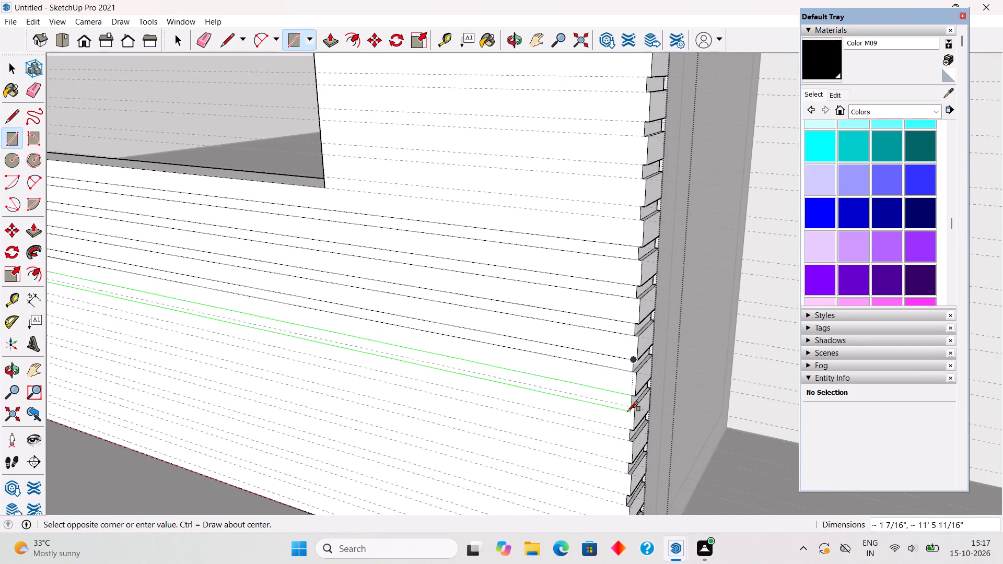
{"action": "scroll", "coordinate": [627, 412], "scroll_direction": "up", "scroll_amount": 5}
{"action": "left_click", "coordinate": [634, 402]}
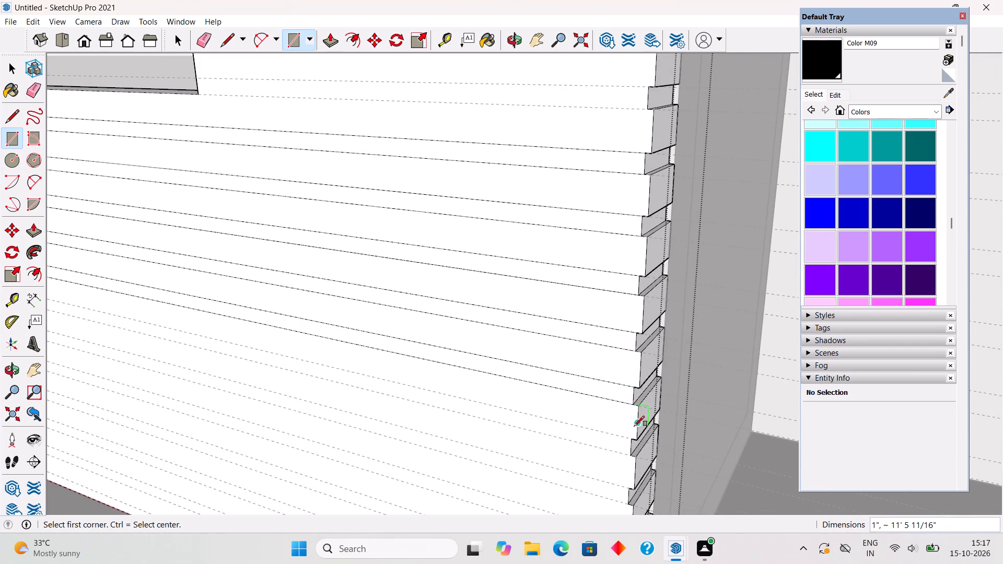
{"action": "left_click", "coordinate": [631, 437]}
{"action": "scroll", "coordinate": [622, 439], "scroll_direction": "down", "scroll_amount": 13}
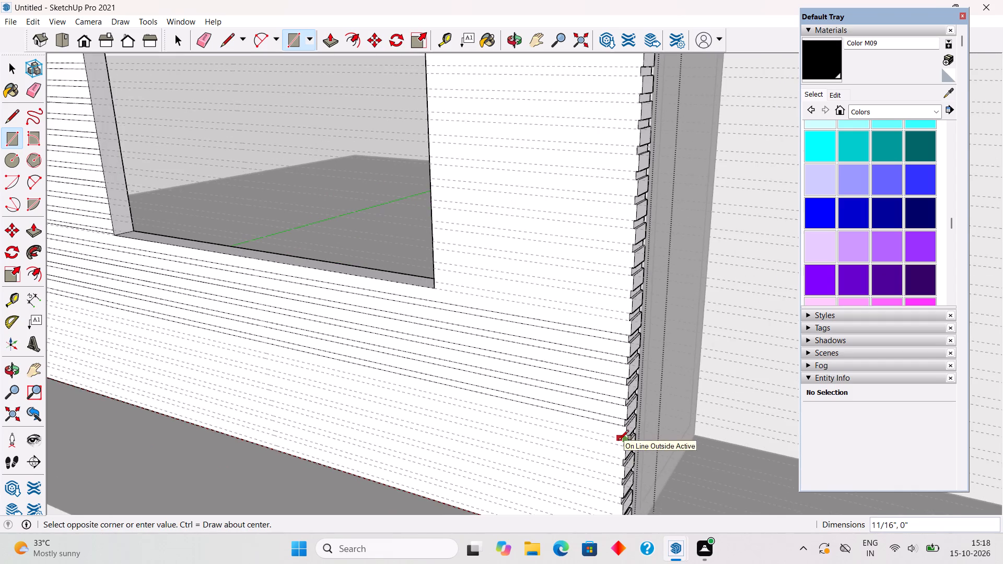
{"action": "scroll", "coordinate": [138, 339], "scroll_direction": "up", "scroll_amount": 9}
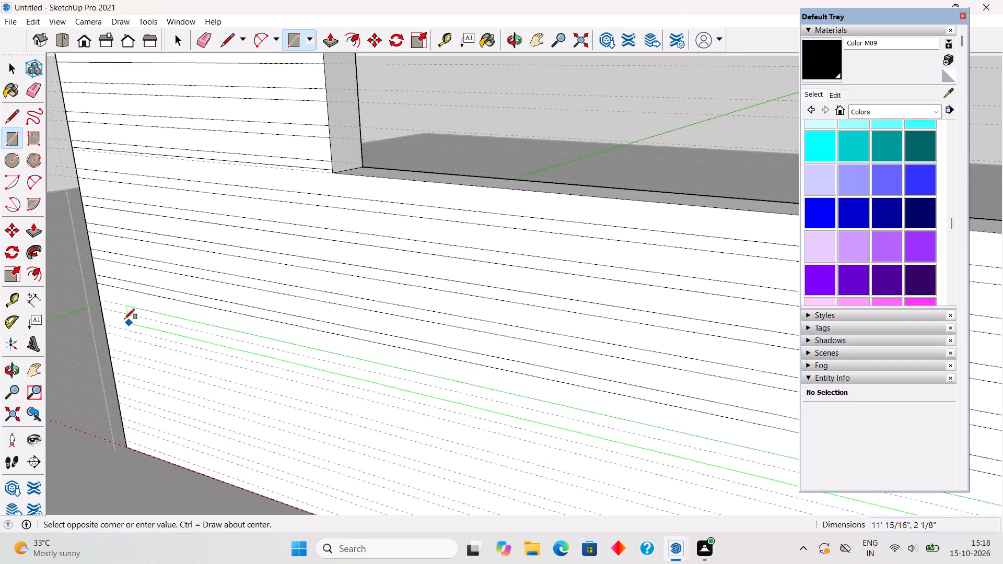
{"action": "left_click", "coordinate": [101, 310]}
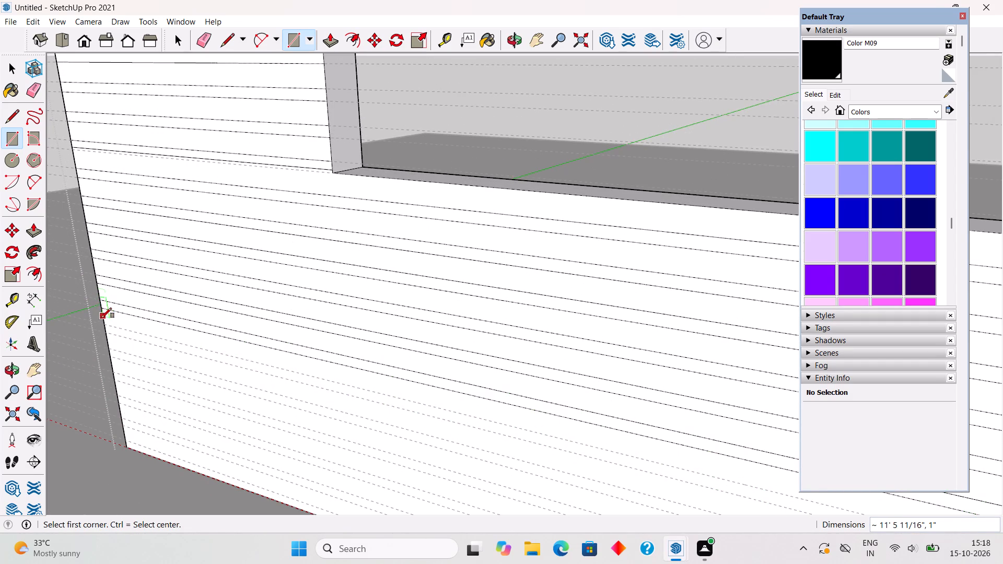
Draw two more 1" by about 11' 5 11/16" full-width rectangles on the seventh and eighth guide pairs below the window opening.
{"action": "left_click", "coordinate": [102, 325]}
{"action": "scroll", "coordinate": [102, 323], "scroll_direction": "down", "scroll_amount": 12}
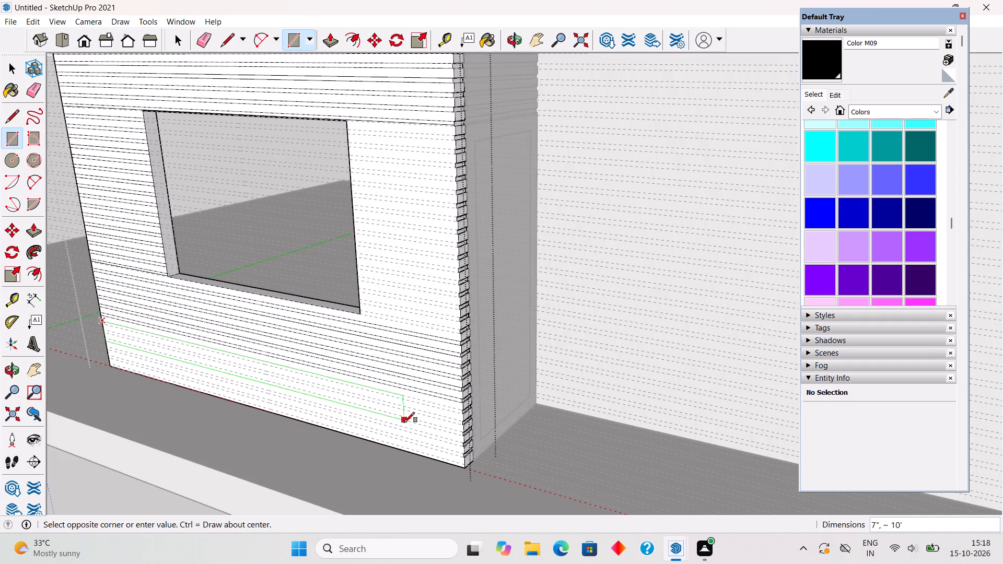
{"action": "scroll", "coordinate": [421, 416], "scroll_direction": "up", "scroll_amount": 5}
{"action": "scroll", "coordinate": [491, 418], "scroll_direction": "up", "scroll_amount": 5}
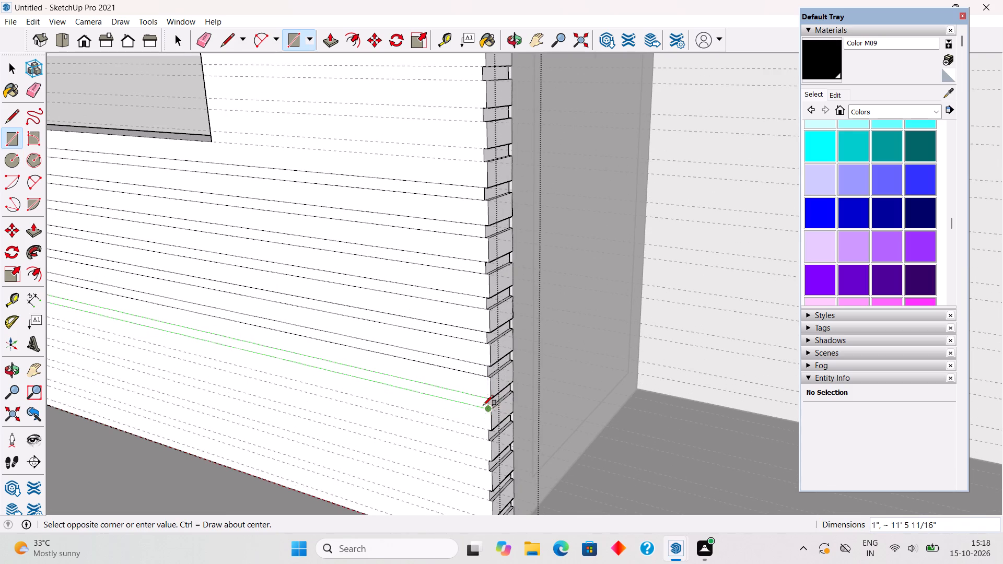
{"action": "scroll", "coordinate": [481, 409], "scroll_direction": "up", "scroll_amount": 6}
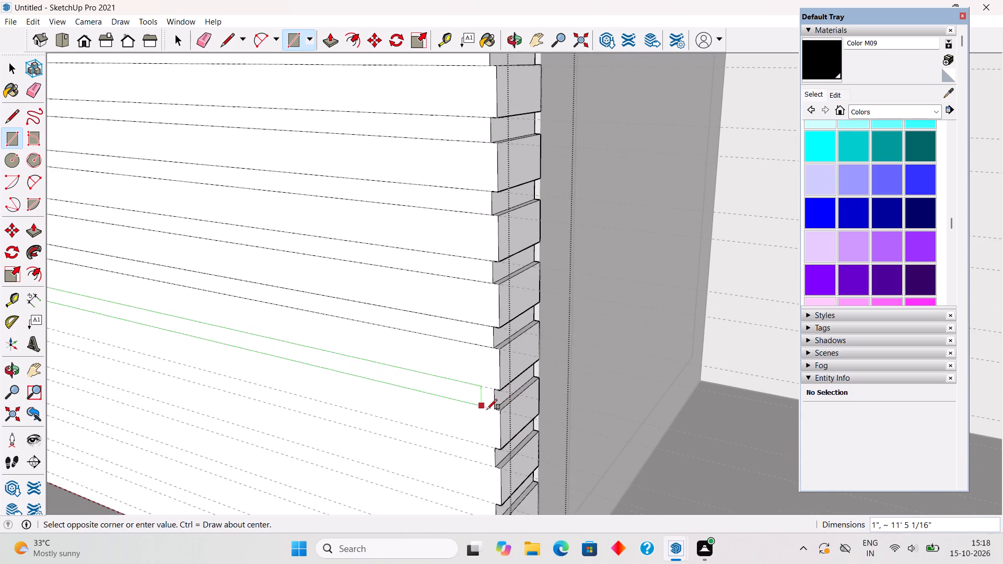
{"action": "left_click", "coordinate": [492, 410]}
{"action": "left_click", "coordinate": [491, 449]}
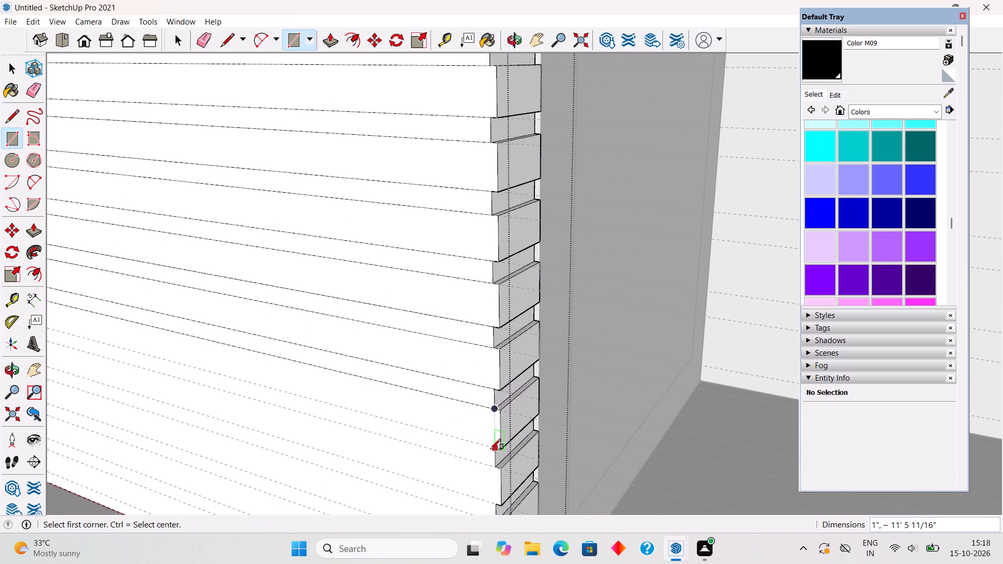
{"action": "scroll", "coordinate": [481, 454], "scroll_direction": "down", "scroll_amount": 17}
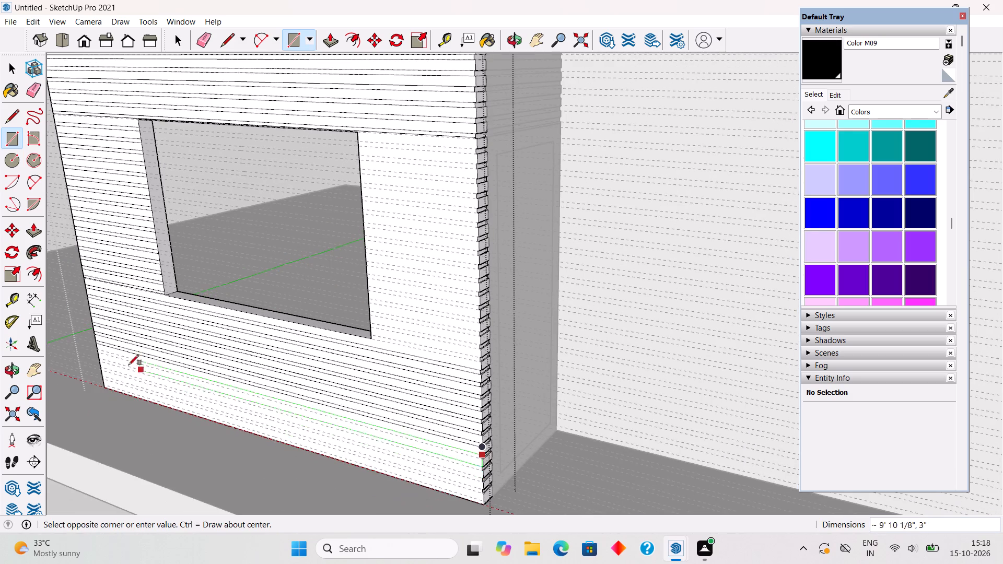
{"action": "scroll", "coordinate": [112, 359], "scroll_direction": "up", "scroll_amount": 16}
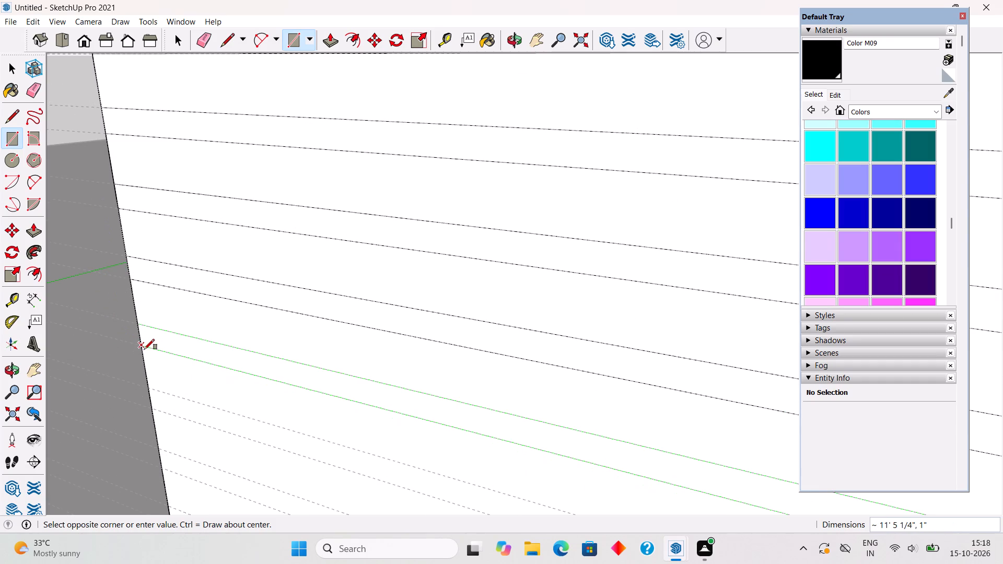
{"action": "left_click", "coordinate": [143, 349]}
Draw two more 1" by about 11' 5 11/16" full-width rectangles on the ninth and tenth guide pairs below the window opening.
{"action": "left_click", "coordinate": [153, 386]}
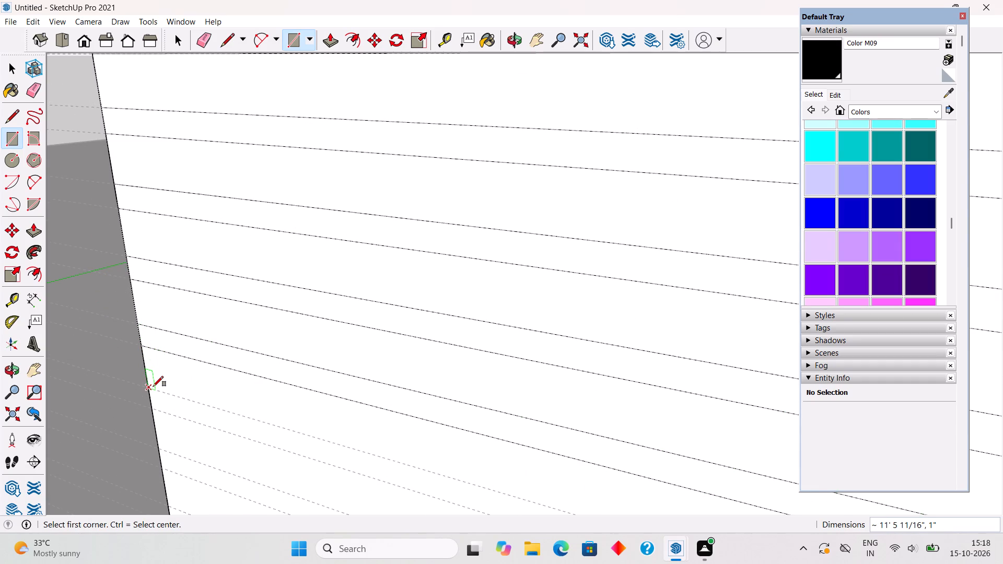
{"action": "scroll", "coordinate": [158, 354], "scroll_direction": "down", "scroll_amount": 20}
{"action": "scroll", "coordinate": [158, 354], "scroll_direction": "down", "scroll_amount": 7}
{"action": "scroll", "coordinate": [415, 448], "scroll_direction": "up", "scroll_amount": 3}
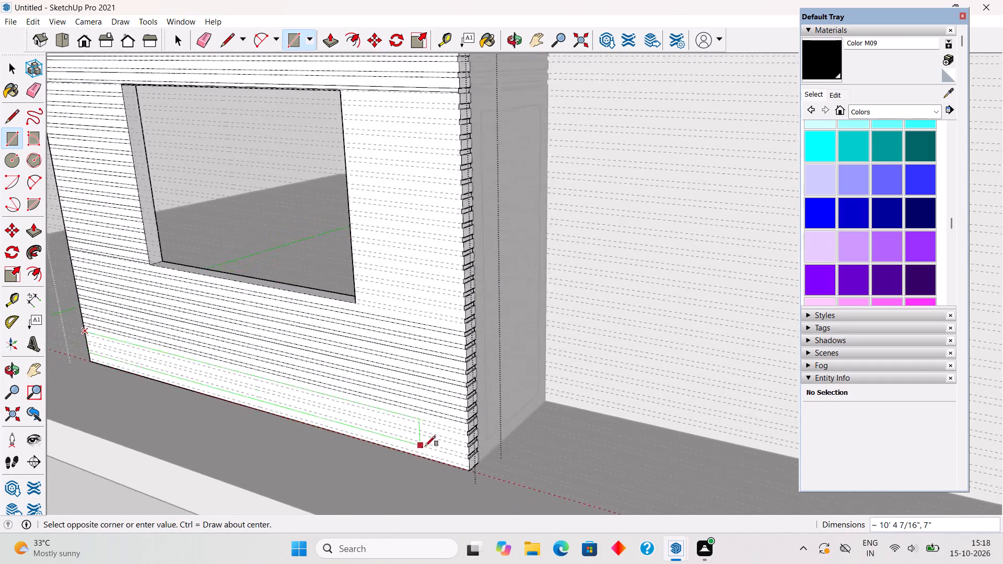
{"action": "scroll", "coordinate": [425, 446], "scroll_direction": "up", "scroll_amount": 7}
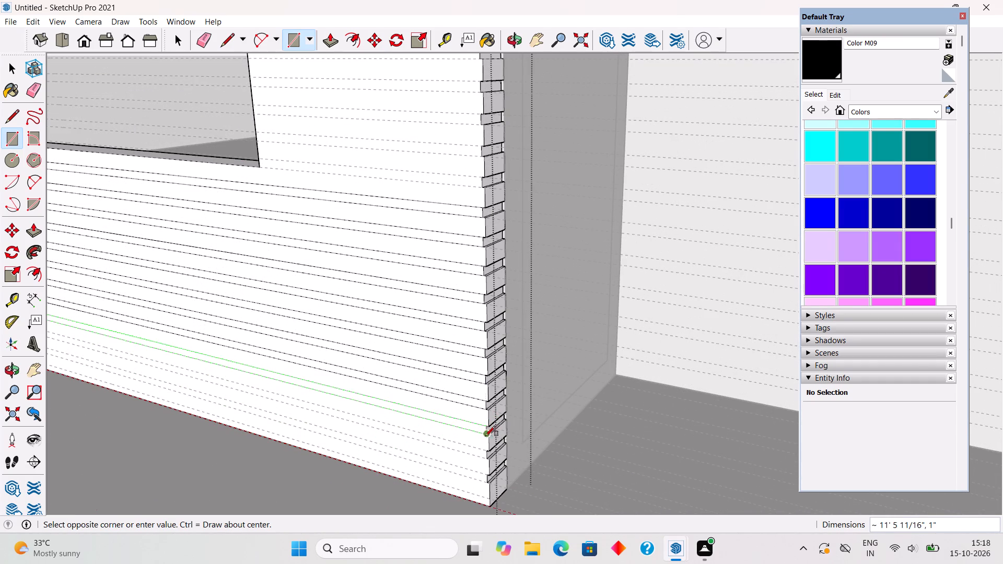
{"action": "scroll", "coordinate": [485, 434], "scroll_direction": "up", "scroll_amount": 12}
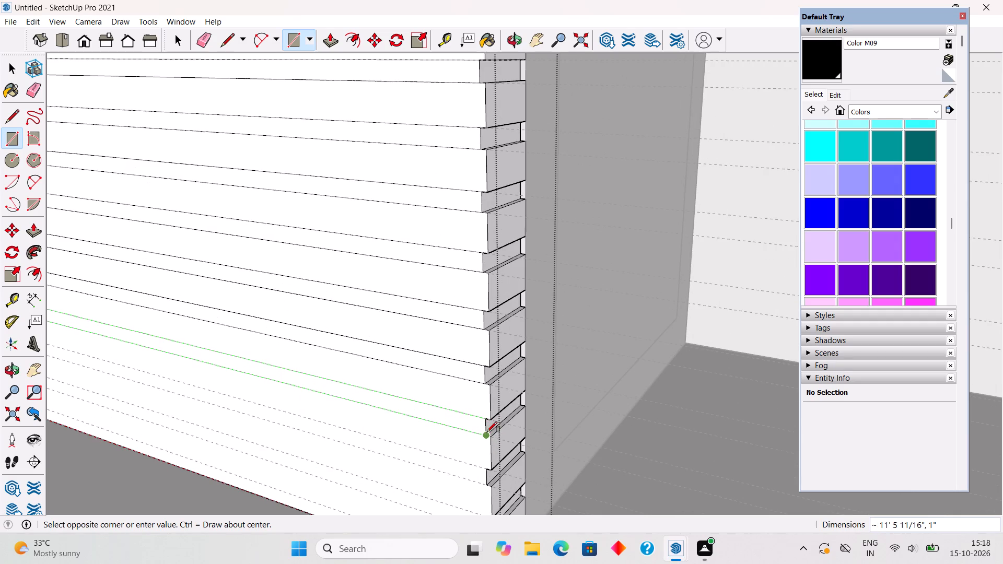
{"action": "left_click", "coordinate": [485, 432]}
{"action": "left_click", "coordinate": [485, 468]}
{"action": "scroll", "coordinate": [485, 468], "scroll_direction": "up", "scroll_amount": 1}
{"action": "scroll", "coordinate": [482, 459], "scroll_direction": "down", "scroll_amount": 4}
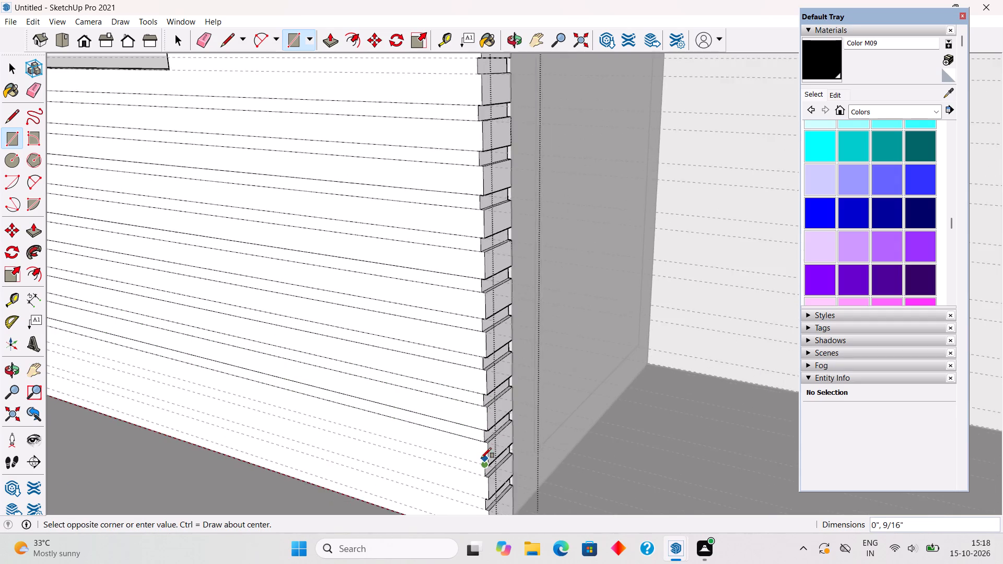
{"action": "scroll", "coordinate": [481, 458], "scroll_direction": "down", "scroll_amount": 15}
{"action": "scroll", "coordinate": [65, 384], "scroll_direction": "up", "scroll_amount": 12}
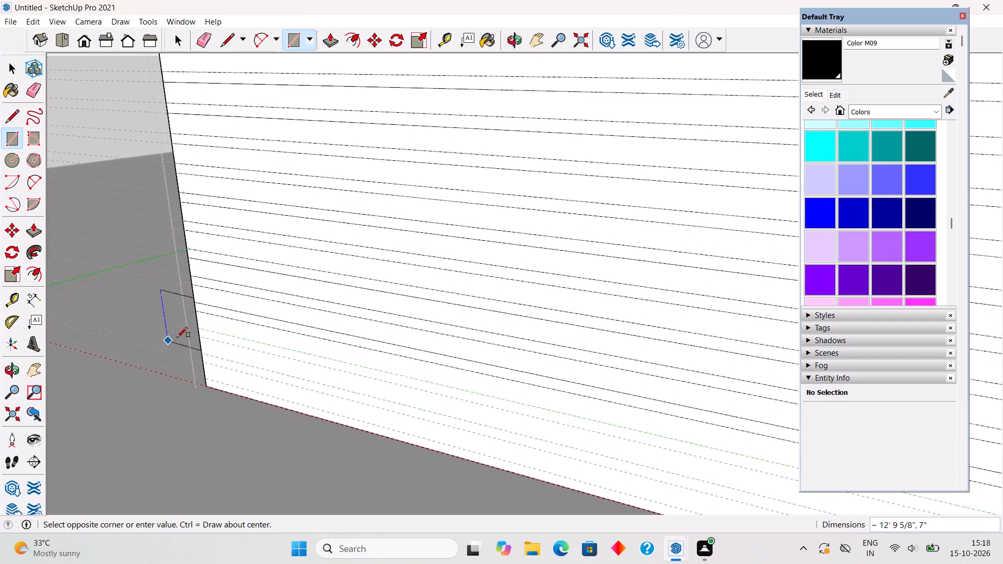
{"action": "scroll", "coordinate": [177, 337], "scroll_direction": "up", "scroll_amount": 5}
{"action": "left_click", "coordinate": [209, 340]}
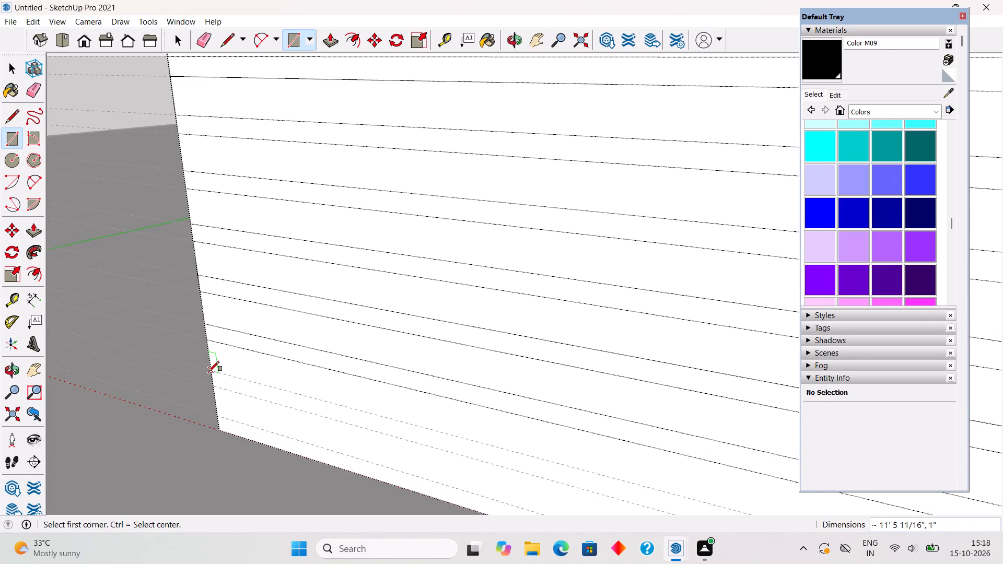
Draw one more 1" by about 11' 5 11/16" full-width rectangle on the eleventh guide pair below the window opening, nearest the wall's base.
{"action": "left_click", "coordinate": [209, 371]}
{"action": "scroll", "coordinate": [202, 369], "scroll_direction": "down", "scroll_amount": 18}
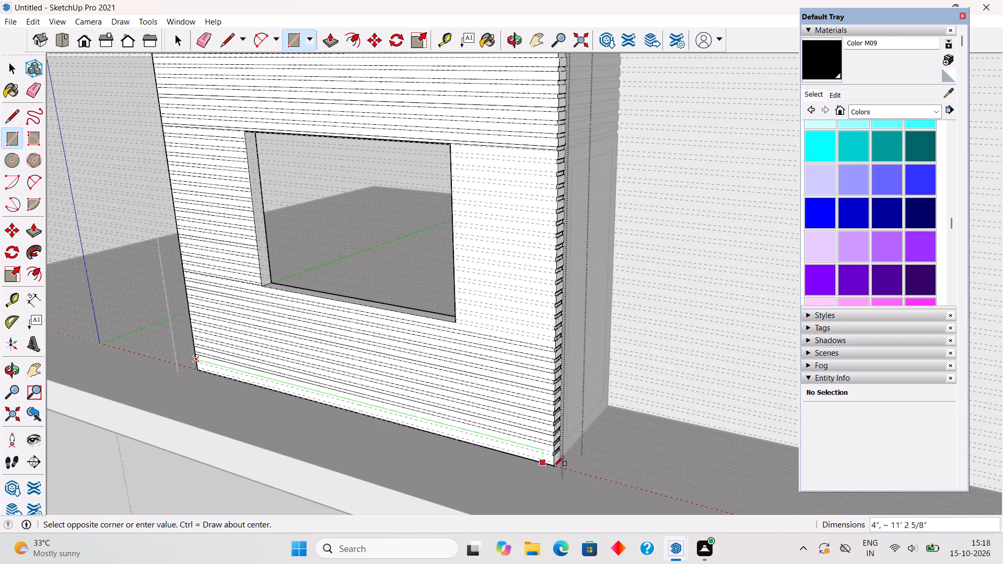
{"action": "scroll", "coordinate": [572, 463], "scroll_direction": "up", "scroll_amount": 16}
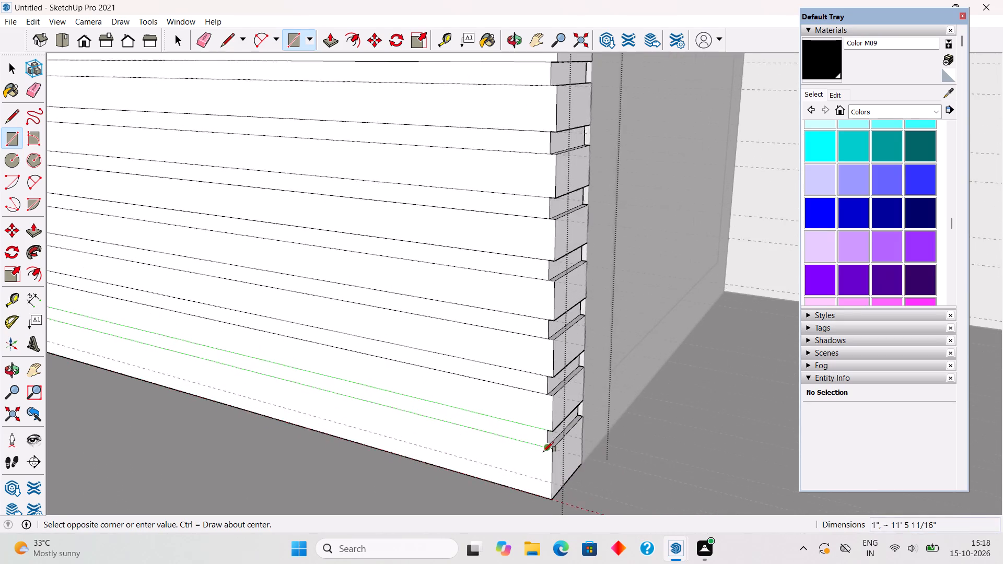
{"action": "scroll", "coordinate": [543, 452], "scroll_direction": "up", "scroll_amount": 2}
{"action": "left_click", "coordinate": [547, 448]}
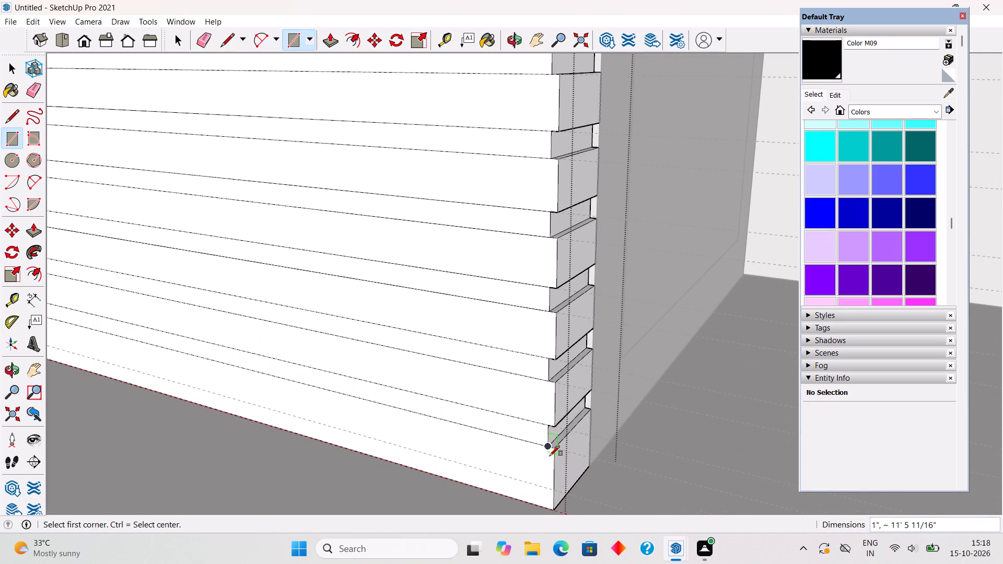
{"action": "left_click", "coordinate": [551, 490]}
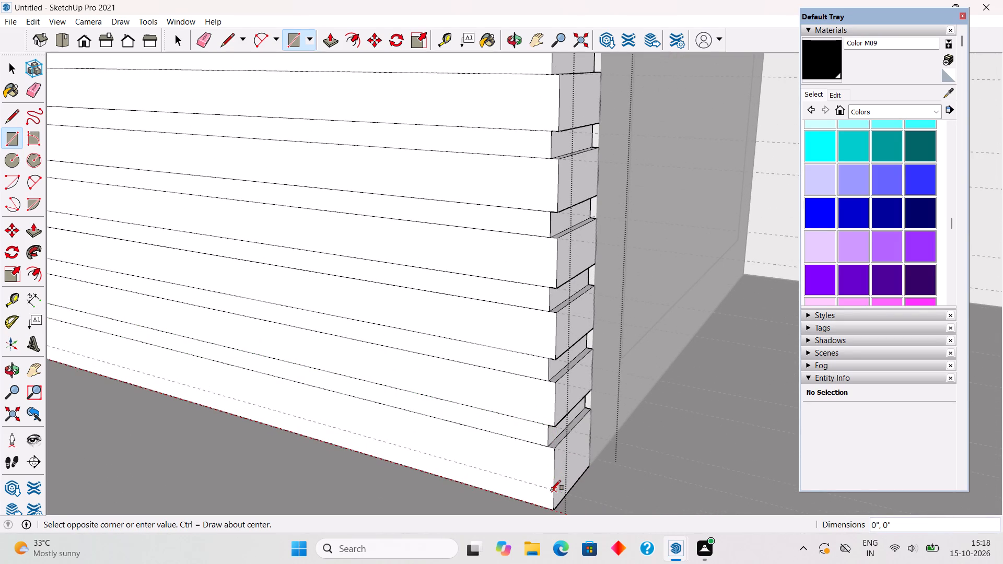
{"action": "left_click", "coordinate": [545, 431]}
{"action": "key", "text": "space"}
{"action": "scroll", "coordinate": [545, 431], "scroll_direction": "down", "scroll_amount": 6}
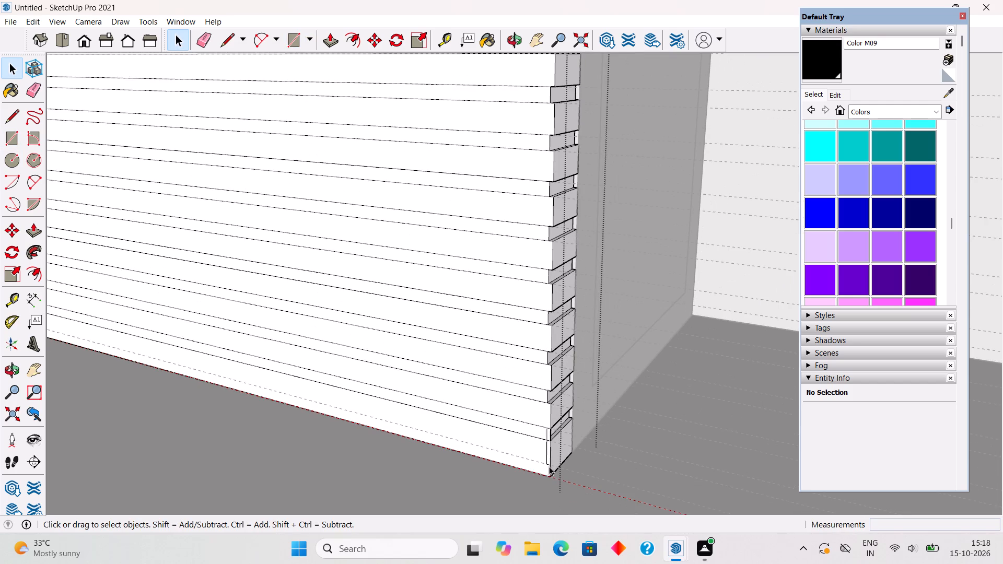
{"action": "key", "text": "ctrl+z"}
Draw three 1" by about 2' 5 11/16" rectangles on the top three guide pairs between the window opening and the wall's notched end.
{"action": "scroll", "coordinate": [550, 463], "scroll_direction": "down", "scroll_amount": 13}
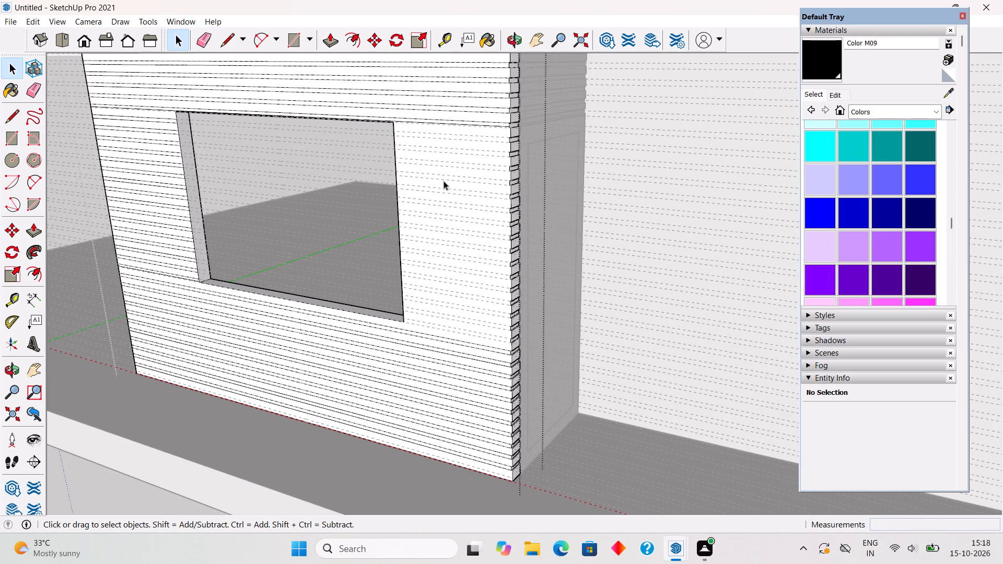
{"action": "scroll", "coordinate": [451, 173], "scroll_direction": "up", "scroll_amount": 3}
{"action": "scroll", "coordinate": [514, 116], "scroll_direction": "up", "scroll_amount": 8}
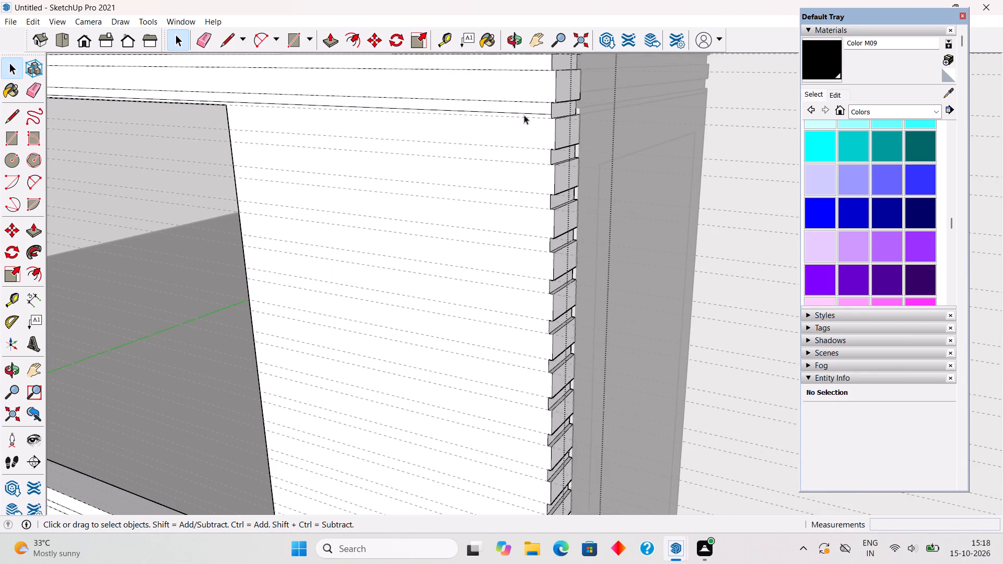
{"action": "middle_click_drag", "start_coordinate": [534, 114], "coordinate": [673, 120]}
{"action": "key", "text": "r"}
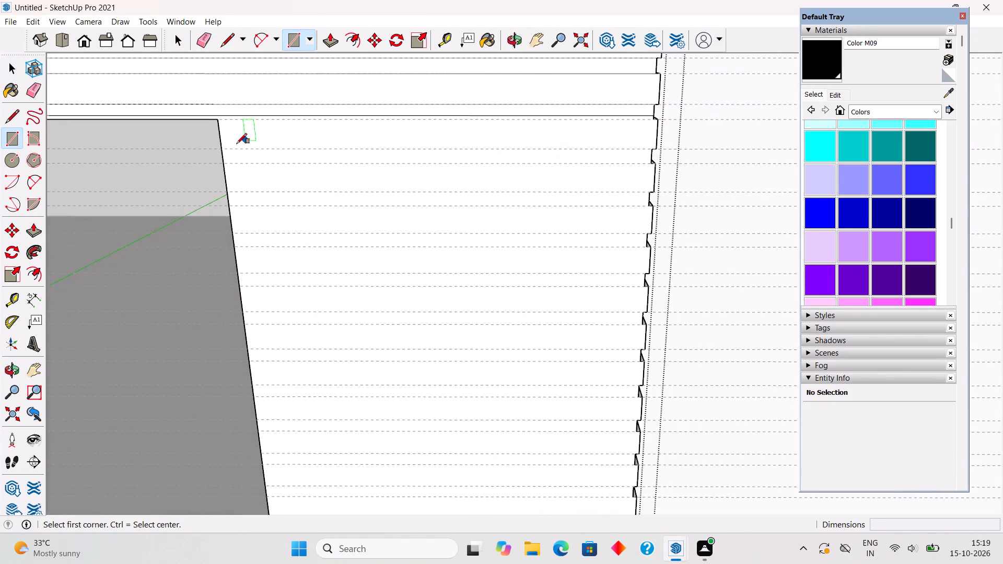
{"action": "left_click", "coordinate": [224, 148]}
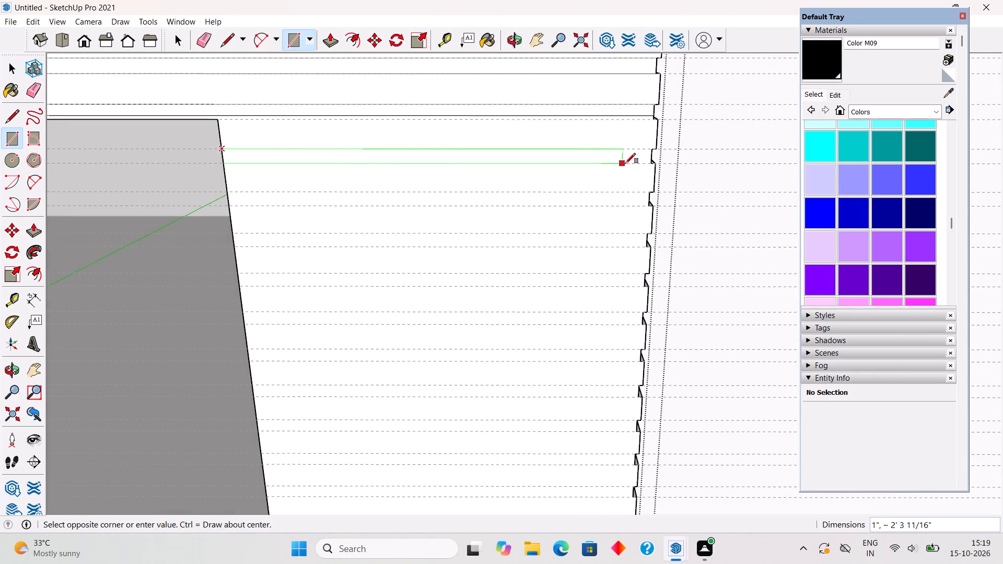
{"action": "left_click", "coordinate": [647, 162]}
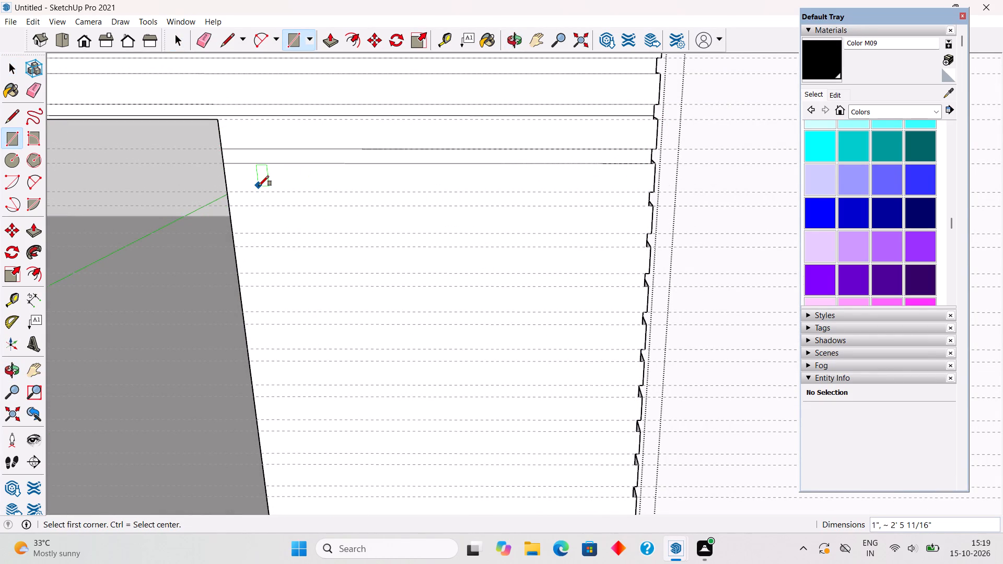
{"action": "left_click", "coordinate": [225, 191]}
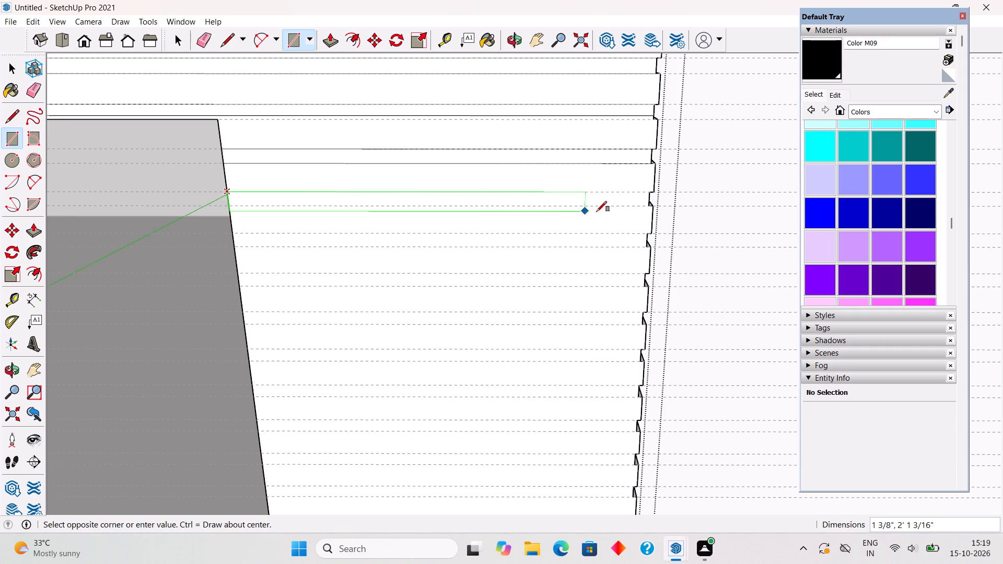
{"action": "left_click", "coordinate": [647, 204]}
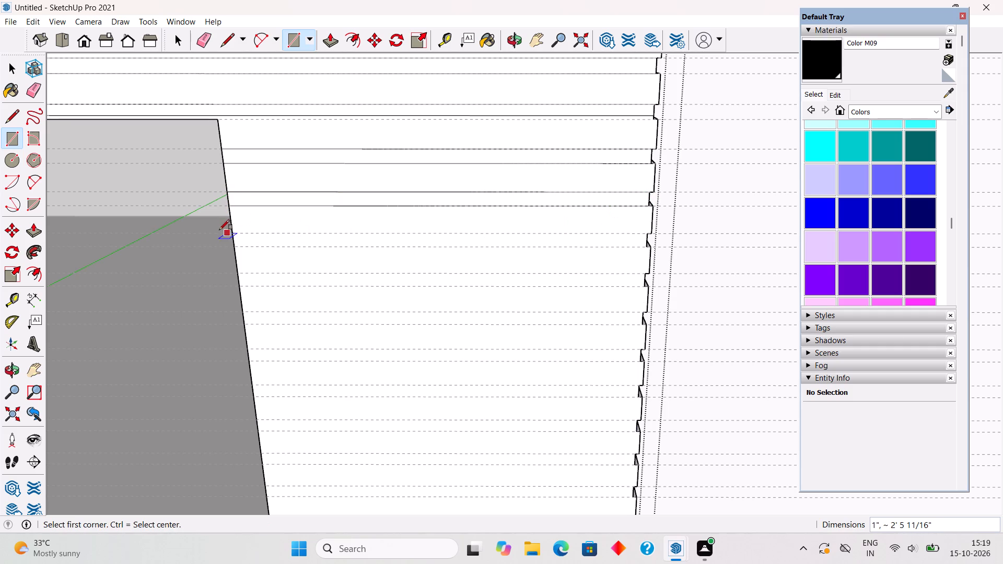
{"action": "left_click", "coordinate": [232, 231]}
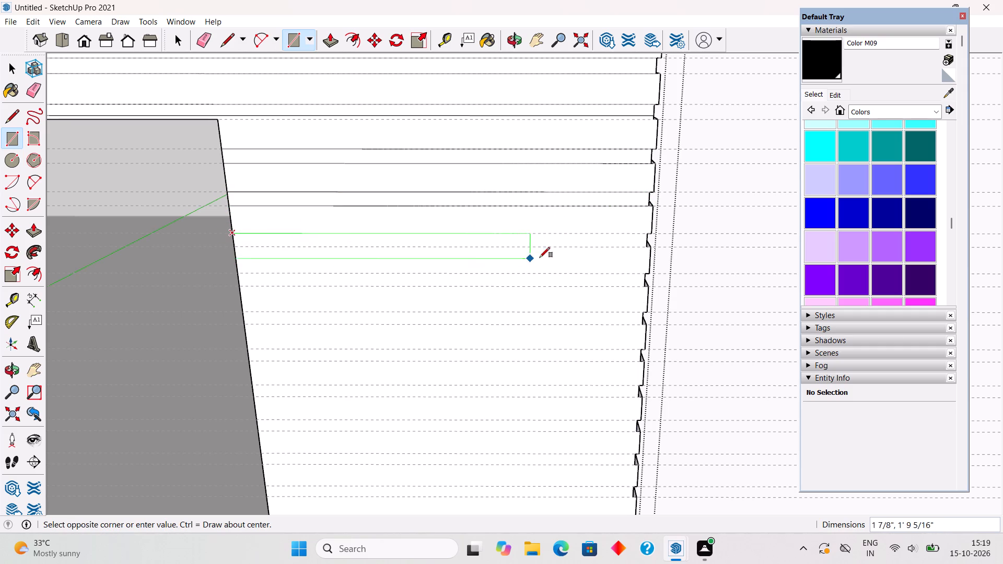
{"action": "left_click", "coordinate": [645, 248]}
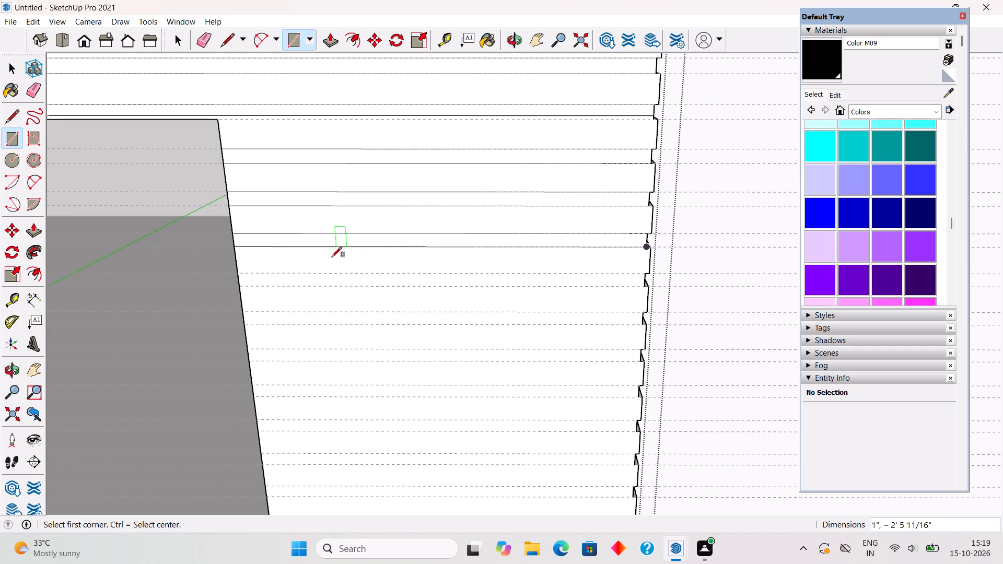
Draw four more 1" by about 2' 5 11/16" rectangles on the fourth to seventh guide pairs beside the window opening.
{"action": "left_click", "coordinate": [240, 273]}
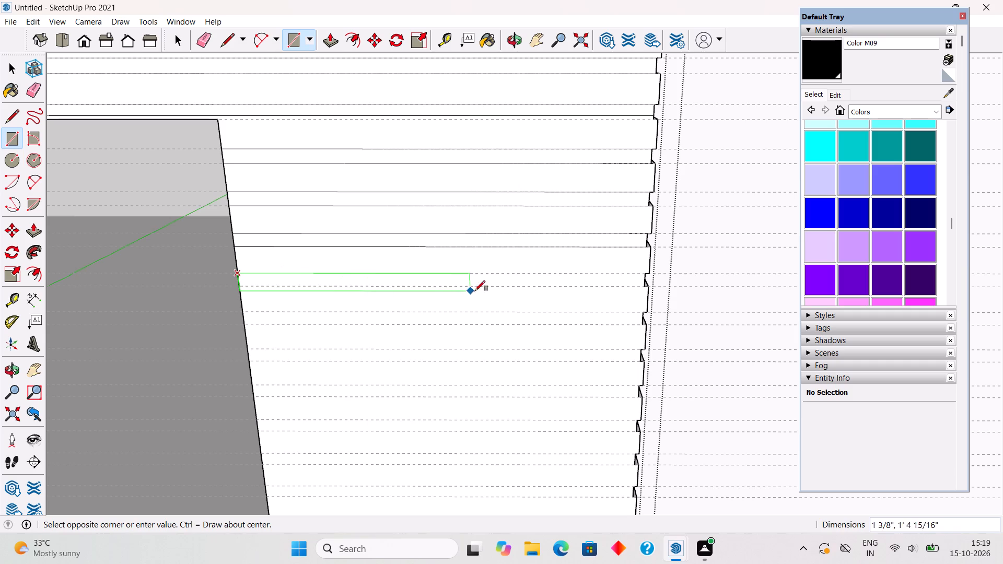
{"action": "left_click", "coordinate": [643, 287]}
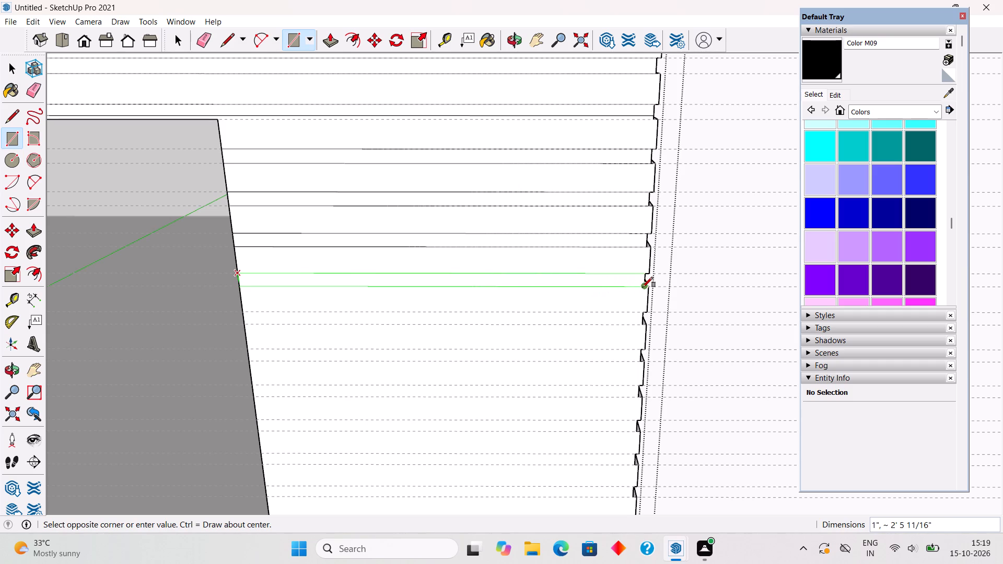
{"action": "left_click", "coordinate": [243, 314]}
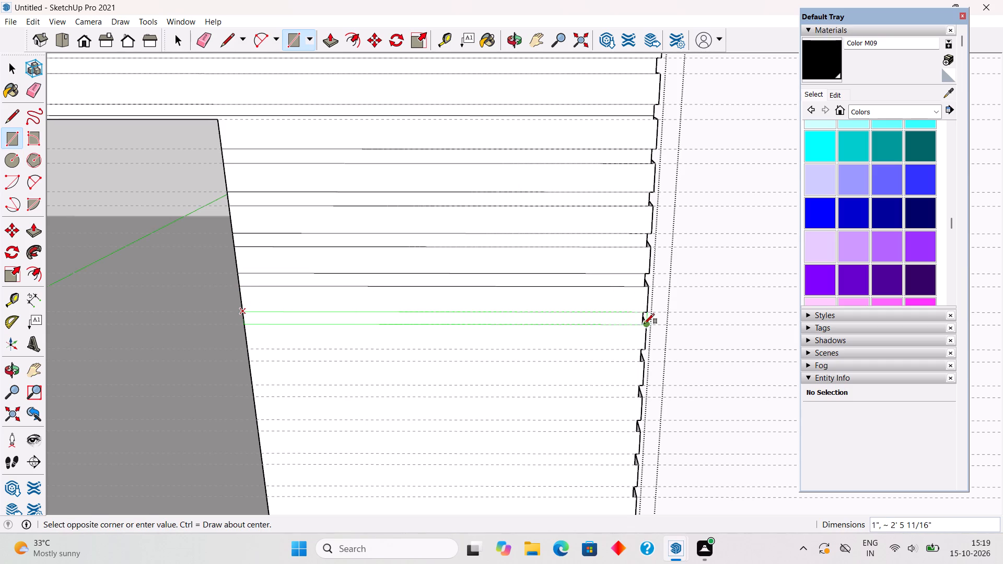
{"action": "left_click", "coordinate": [643, 324]}
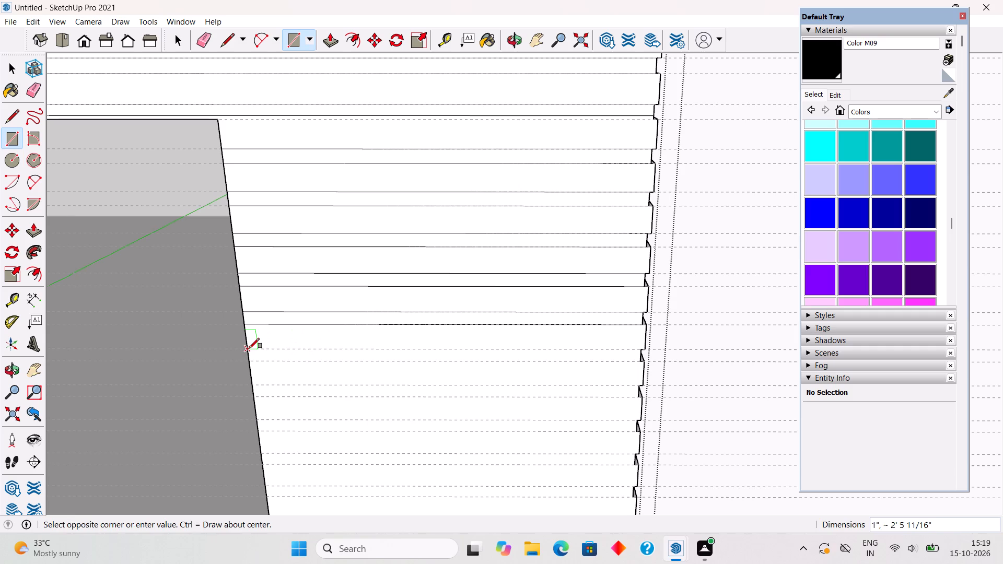
{"action": "left_click", "coordinate": [249, 348]}
{"action": "left_click", "coordinate": [639, 359]}
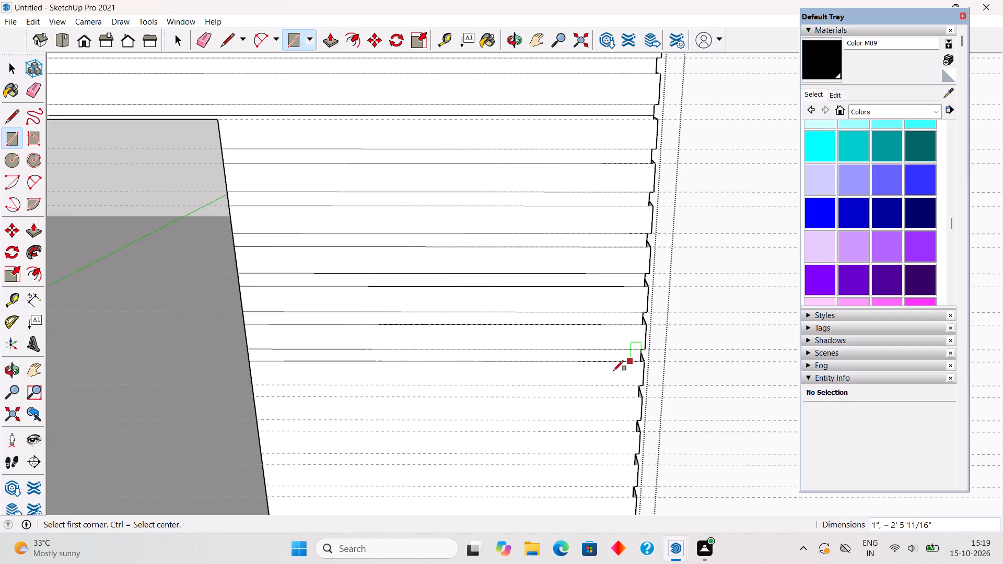
{"action": "left_click", "coordinate": [253, 383]}
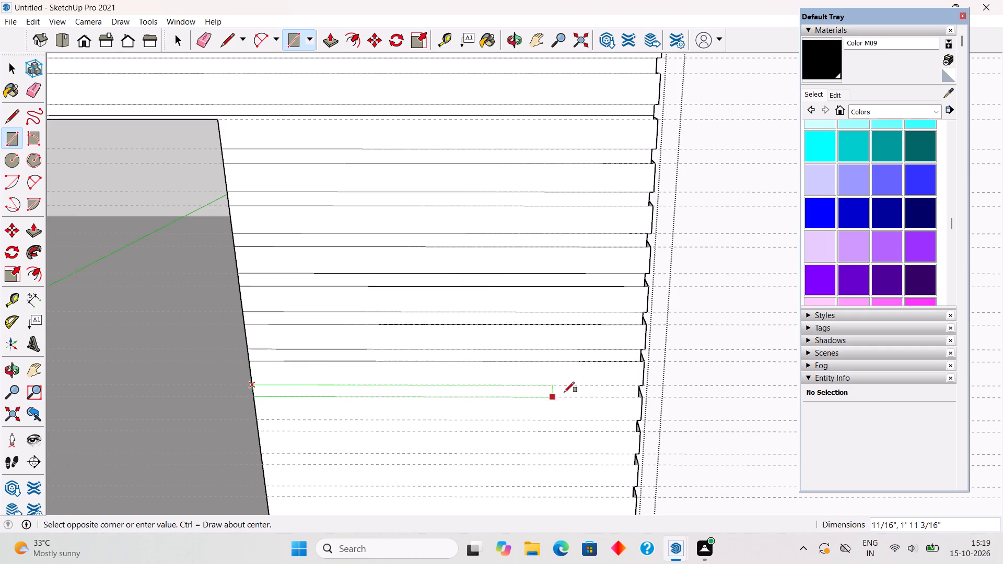
{"action": "left_click", "coordinate": [636, 399]}
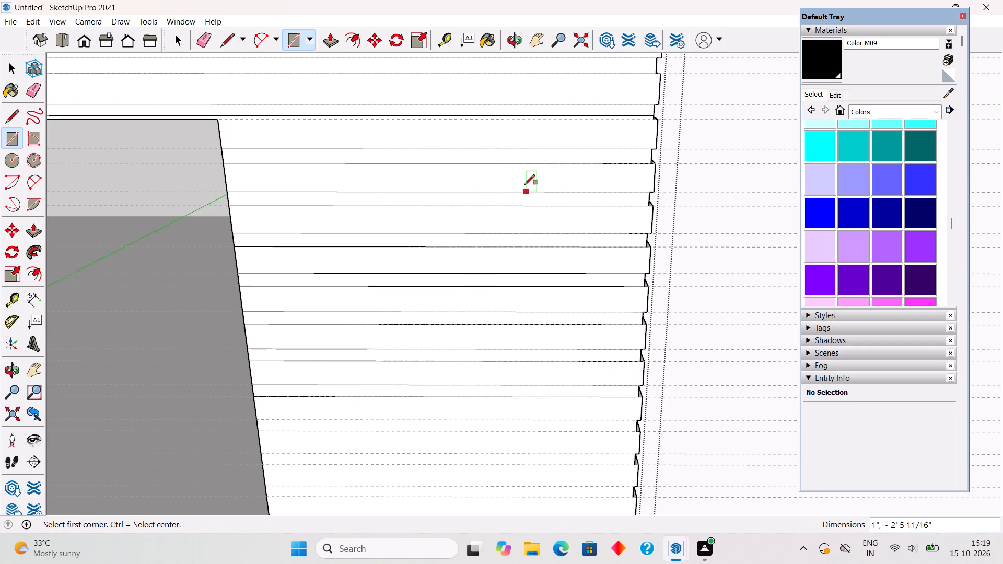
Draw three more 1" by about 2' 5 11/16" rectangles on the eighth to tenth guide pairs beside the window opening.
{"action": "scroll", "coordinate": [524, 184], "scroll_direction": "down", "scroll_amount": 12}
{"action": "scroll", "coordinate": [569, 427], "scroll_direction": "up", "scroll_amount": 4}
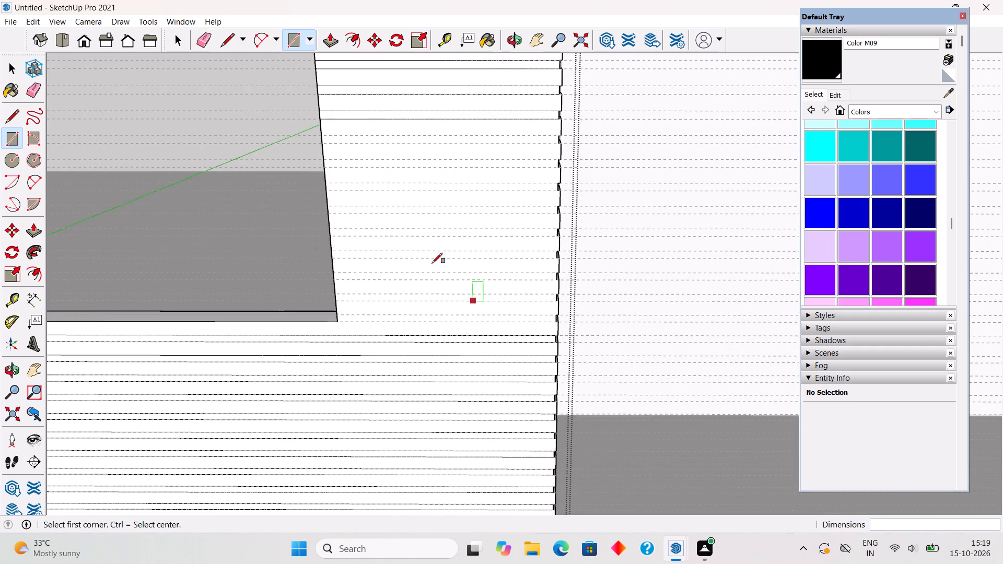
{"action": "scroll", "coordinate": [324, 130], "scroll_direction": "up", "scroll_amount": 4}
{"action": "left_click", "coordinate": [319, 136]}
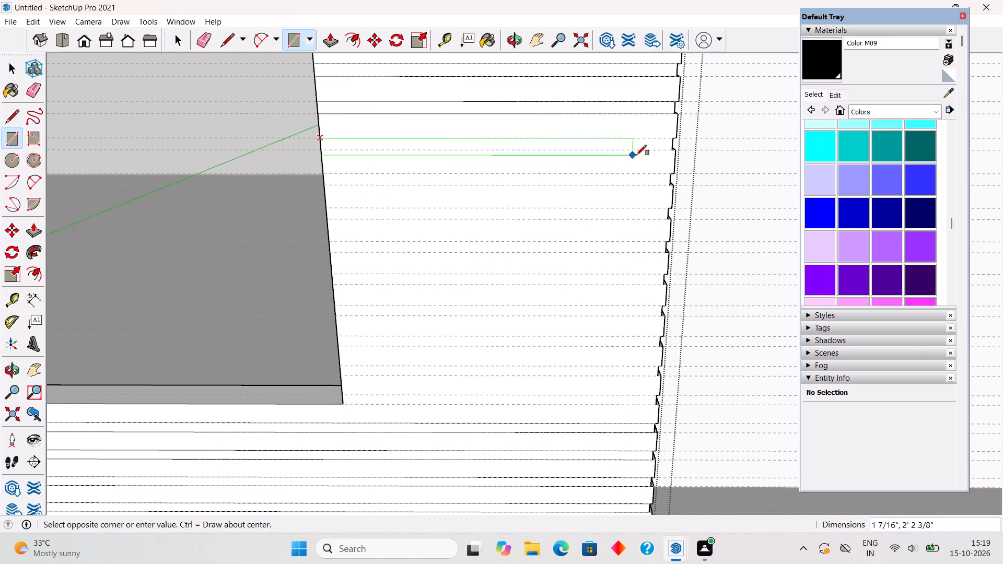
{"action": "left_click", "coordinate": [671, 151]}
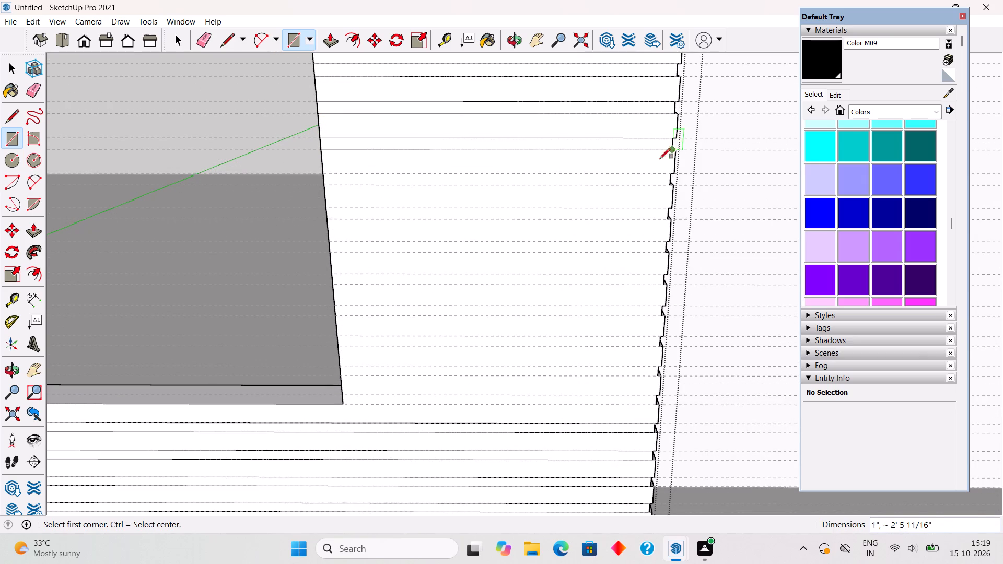
{"action": "left_click", "coordinate": [322, 176]}
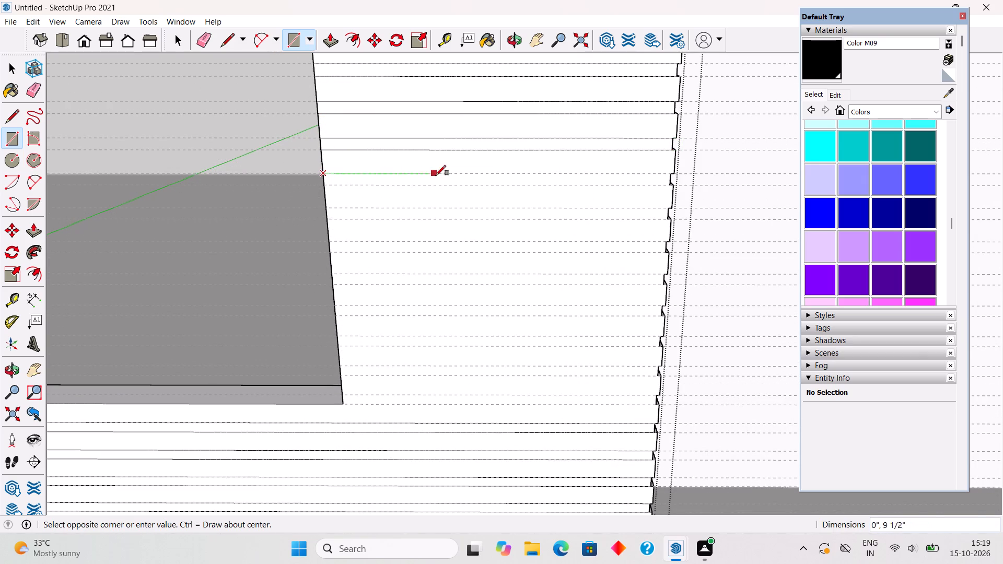
{"action": "left_click", "coordinate": [669, 187]}
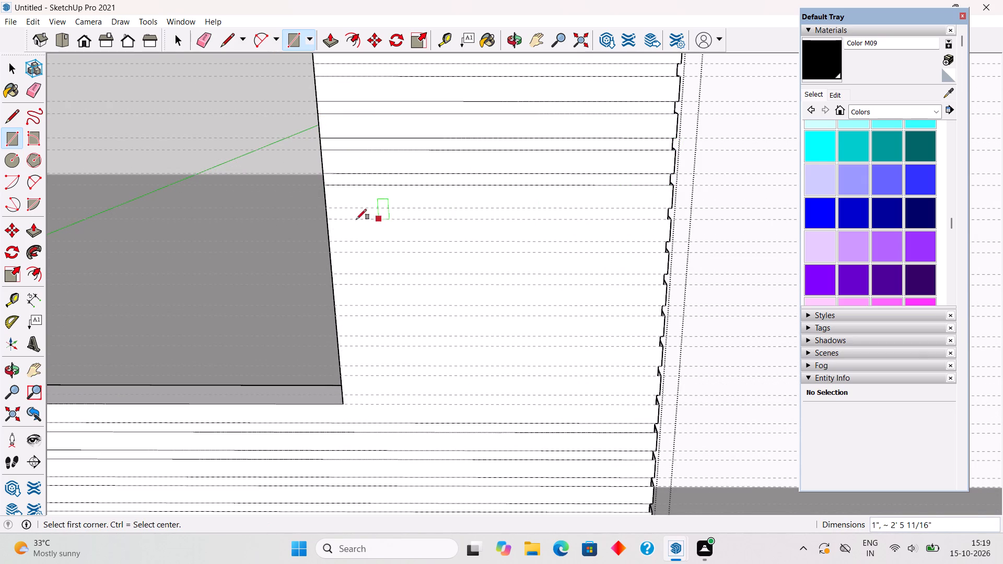
{"action": "left_click", "coordinate": [330, 207]}
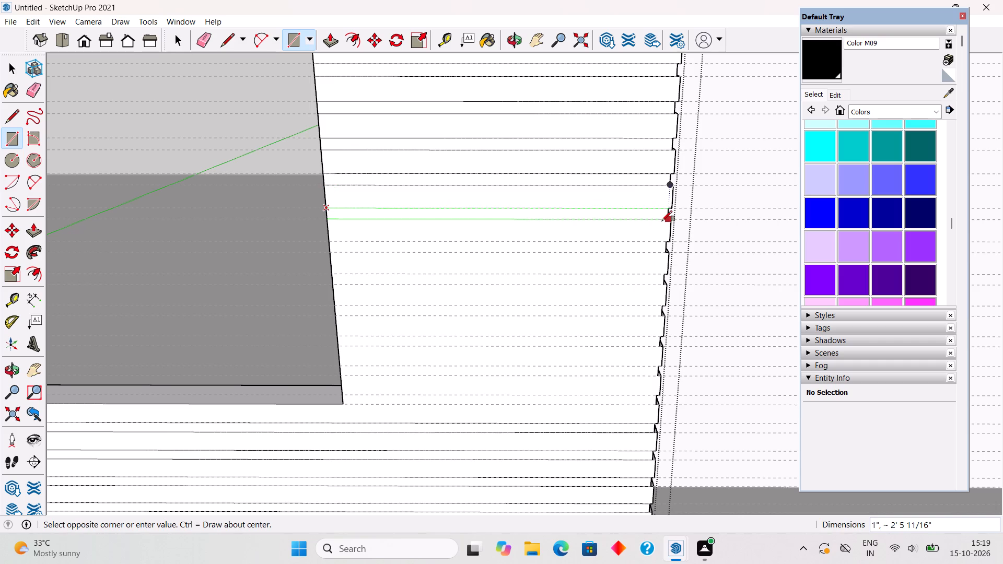
{"action": "left_click", "coordinate": [664, 220]}
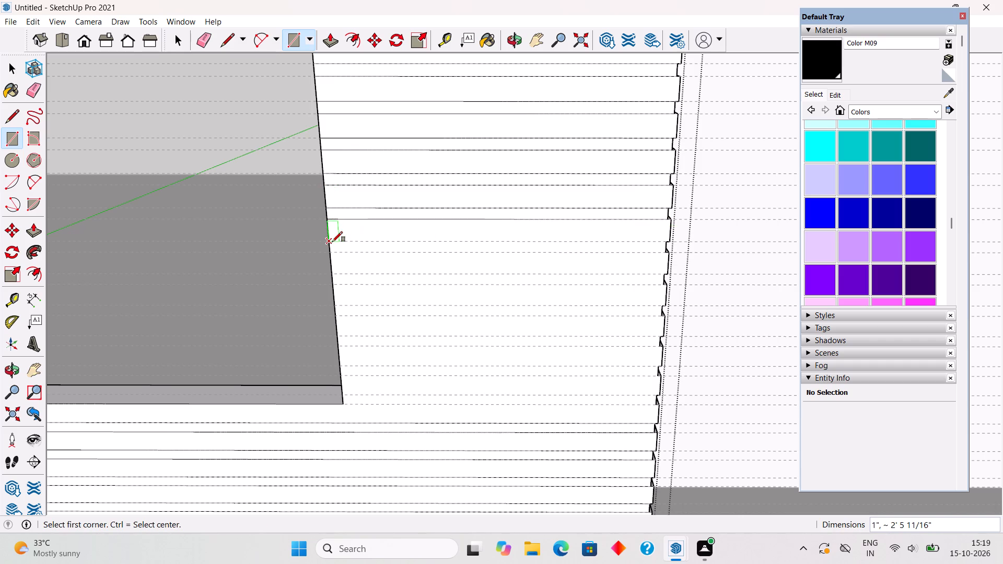
Draw three more 1" by about 2' 5 11/16" rectangles on the eleventh to thirteenth guide pairs beside the window opening.
{"action": "left_click", "coordinate": [332, 242]}
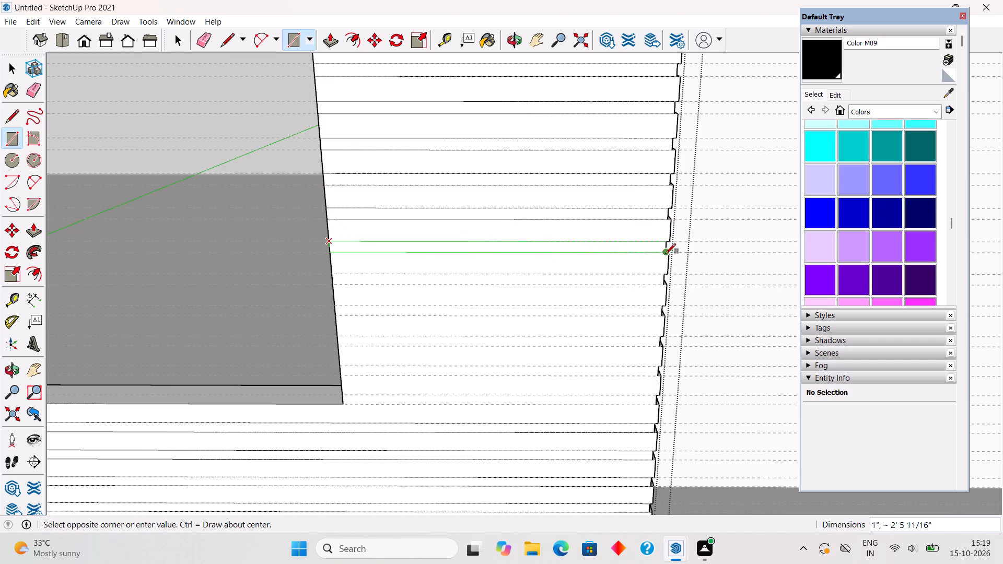
{"action": "left_click", "coordinate": [664, 255]}
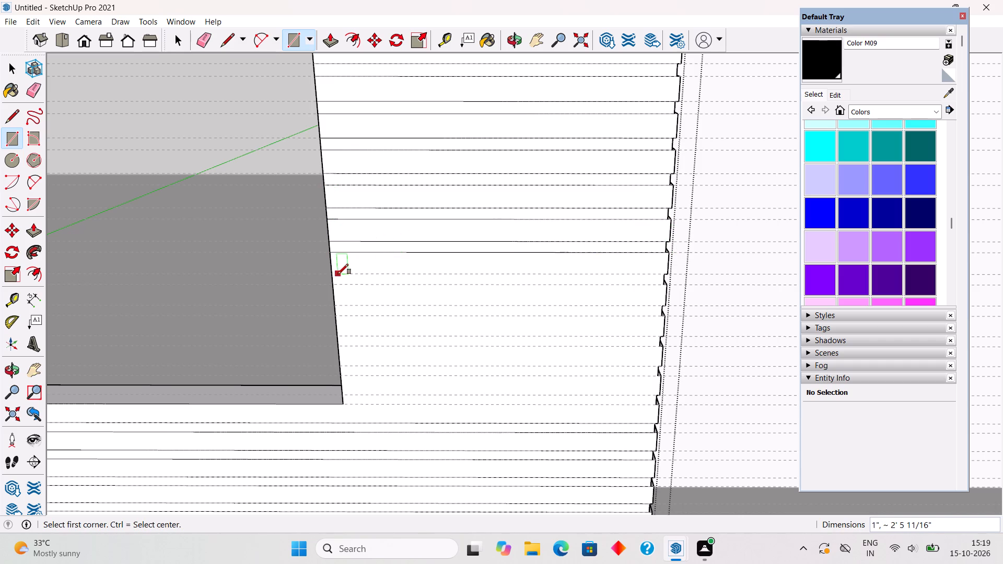
{"action": "left_click", "coordinate": [333, 274]}
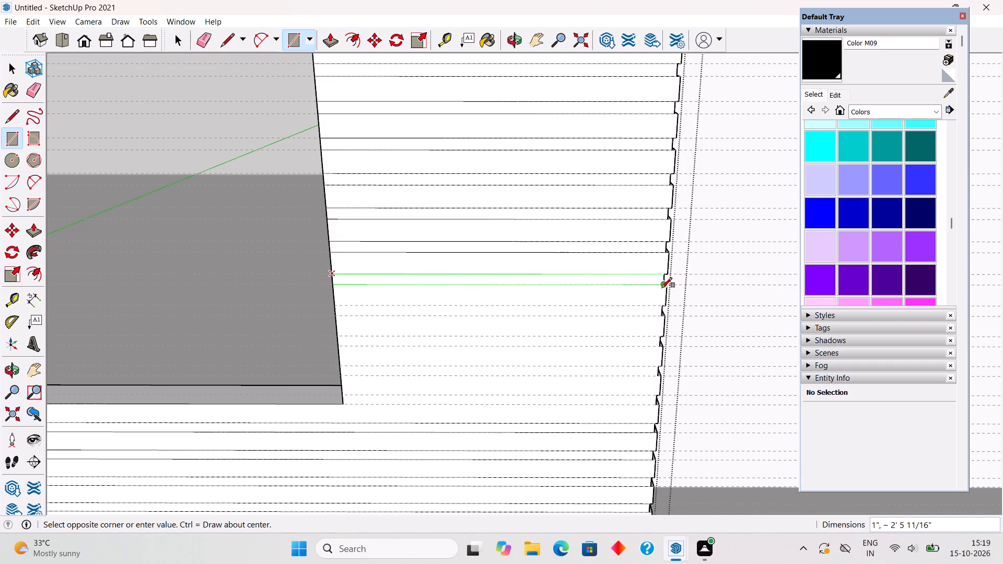
{"action": "left_click", "coordinate": [662, 288]}
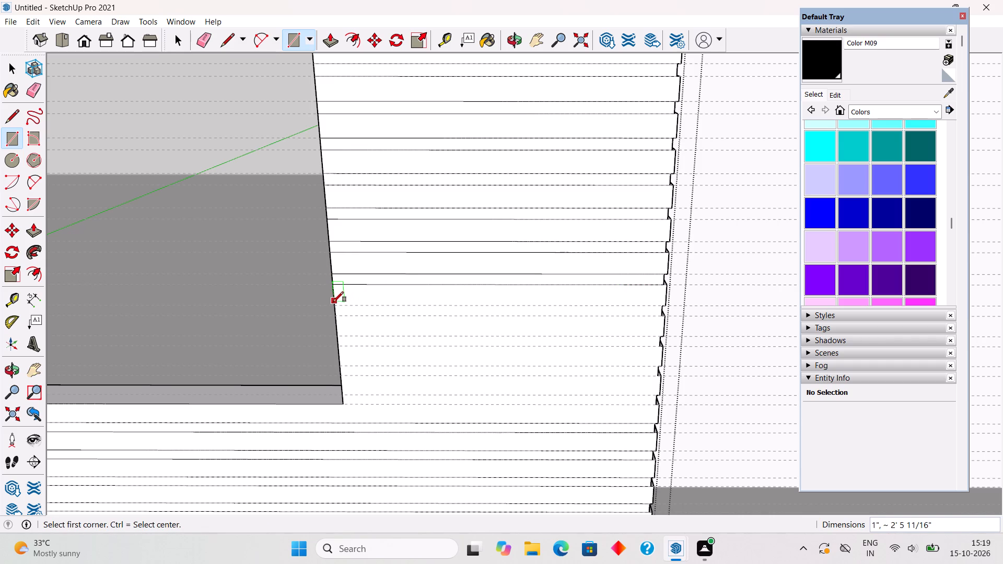
{"action": "left_click", "coordinate": [333, 303]}
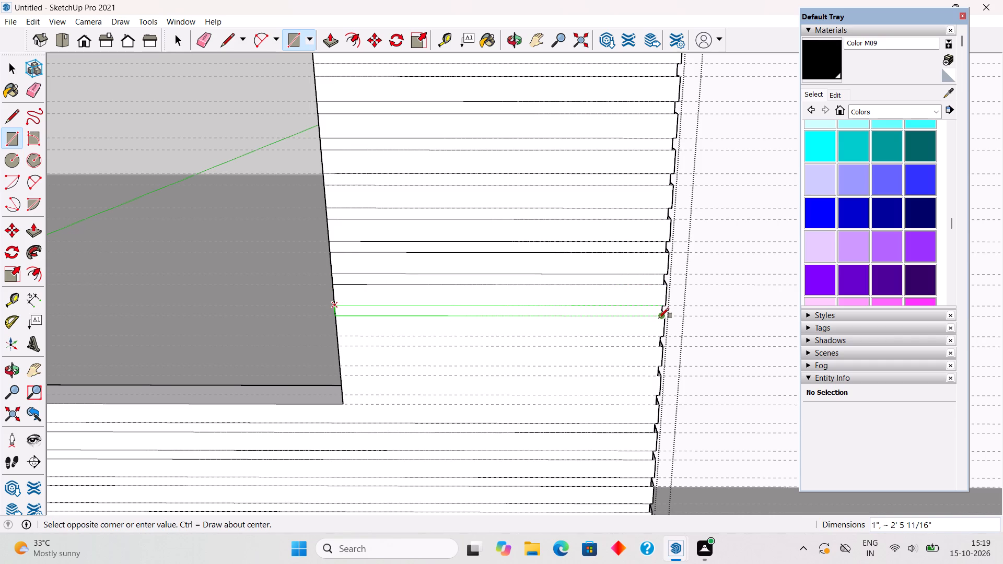
{"action": "left_click", "coordinate": [659, 318]}
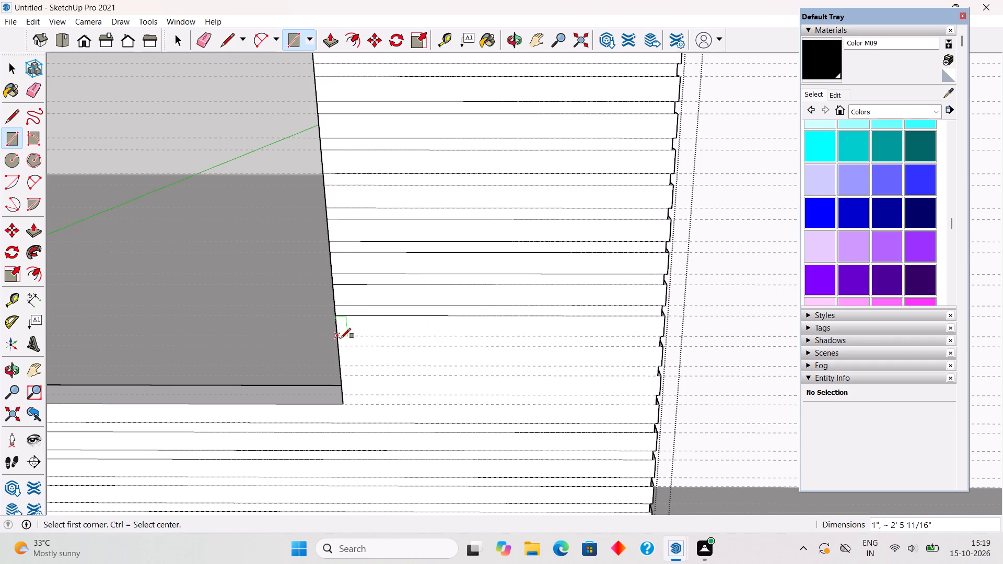
Draw the remaining three groove rectangles beside the window opening's lower end, two 1" and the lowest about 13/16" high, each about 2' 5 11/16" long.
{"action": "left_click", "coordinate": [341, 338]}
{"action": "left_click", "coordinate": [657, 348]}
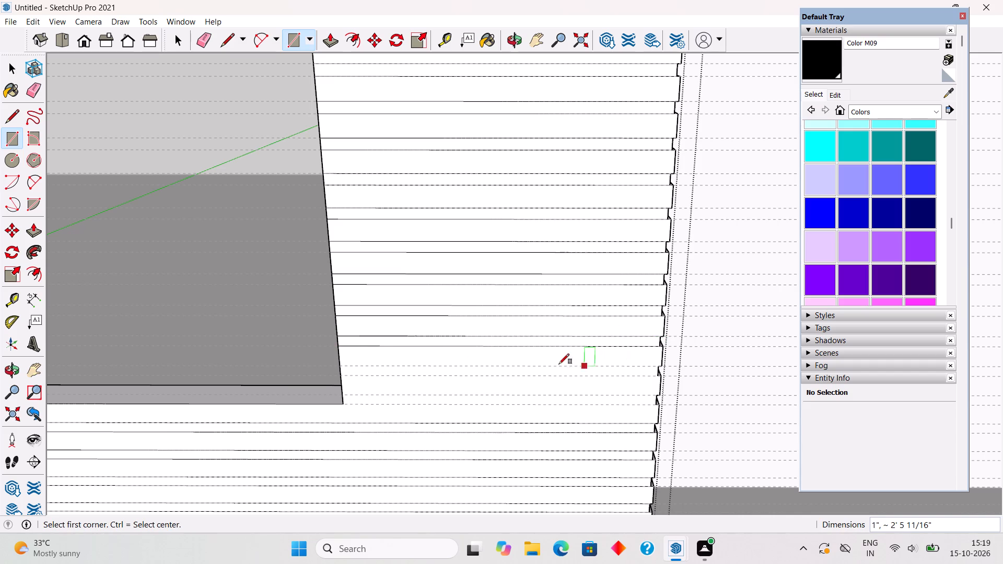
{"action": "left_click", "coordinate": [340, 365]}
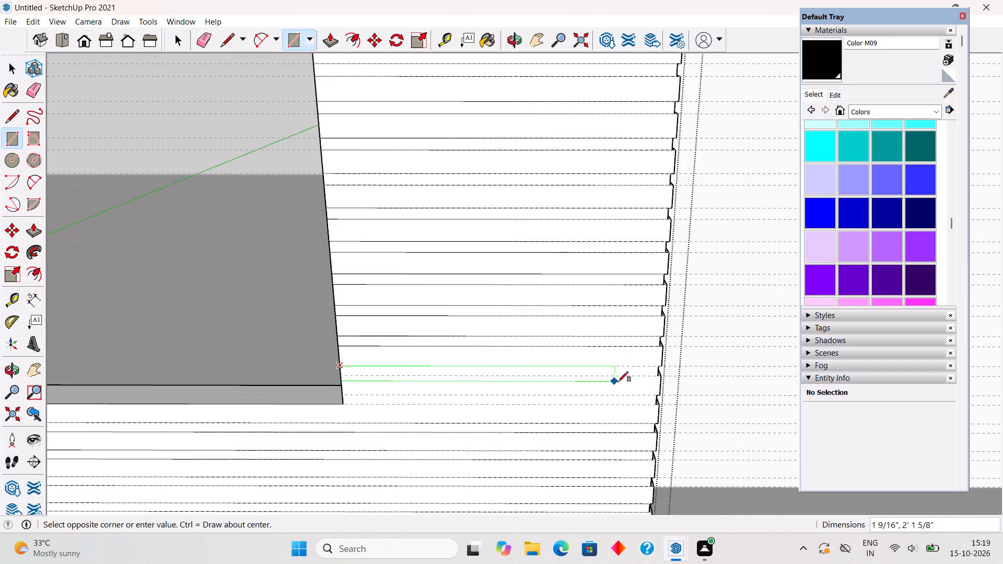
{"action": "left_click", "coordinate": [657, 377]}
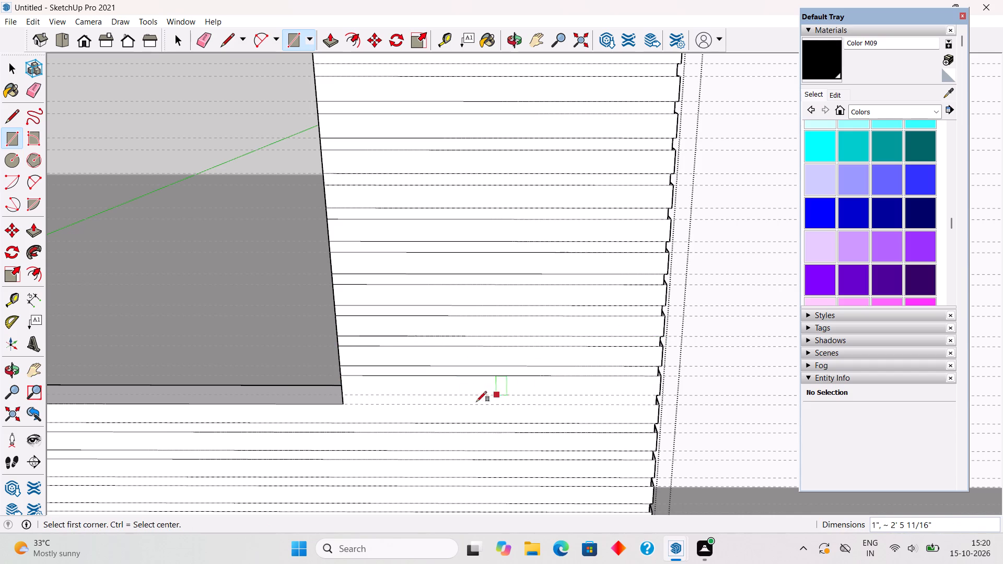
{"action": "left_click", "coordinate": [346, 394]}
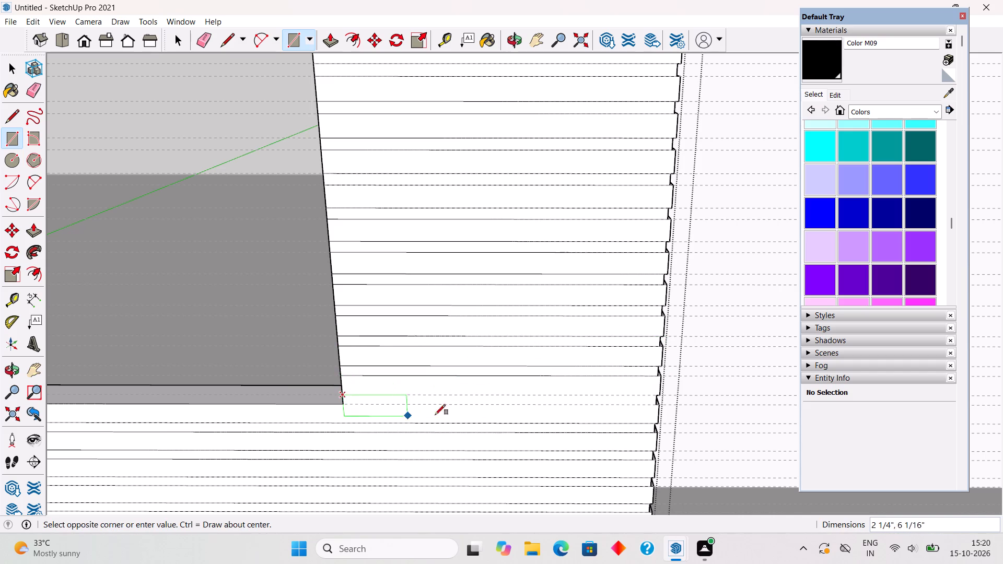
{"action": "scroll", "coordinate": [486, 408], "scroll_direction": "up", "scroll_amount": 6}
{"action": "scroll", "coordinate": [486, 386], "scroll_direction": "down", "scroll_amount": 6}
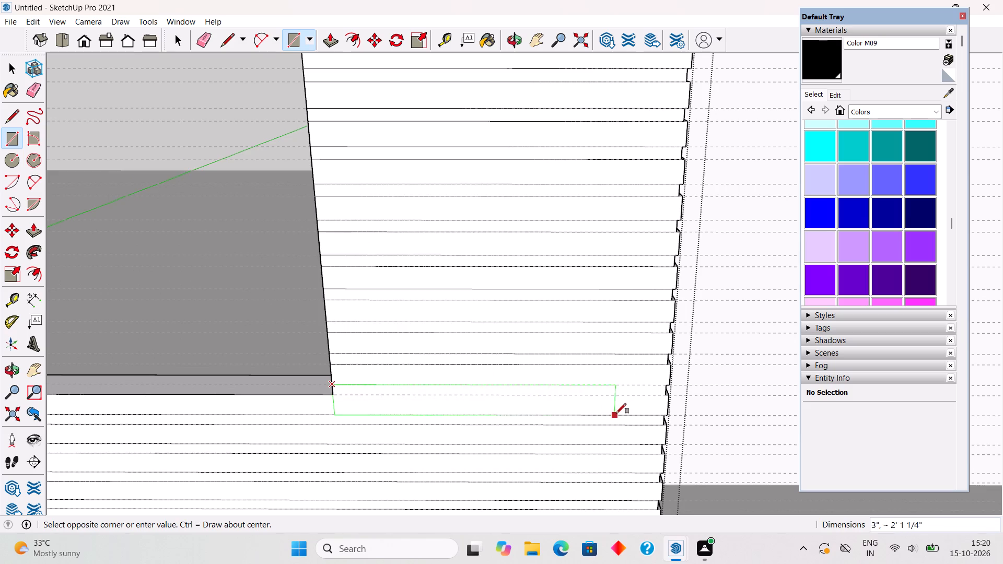
{"action": "scroll", "coordinate": [626, 411], "scroll_direction": "up", "scroll_amount": 13}
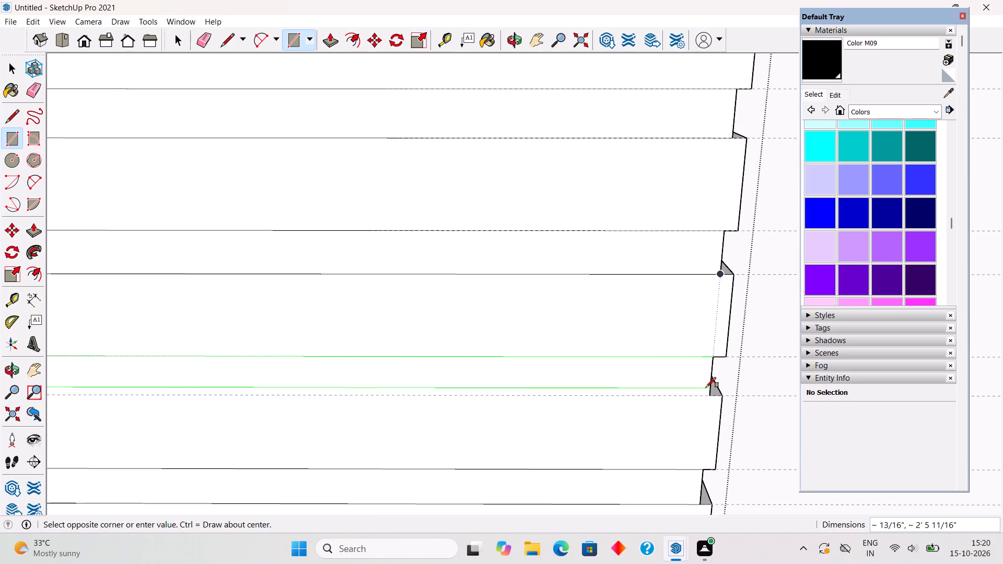
{"action": "left_click", "coordinate": [708, 387]}
{"action": "scroll", "coordinate": [701, 390], "scroll_direction": "down", "scroll_amount": 11}
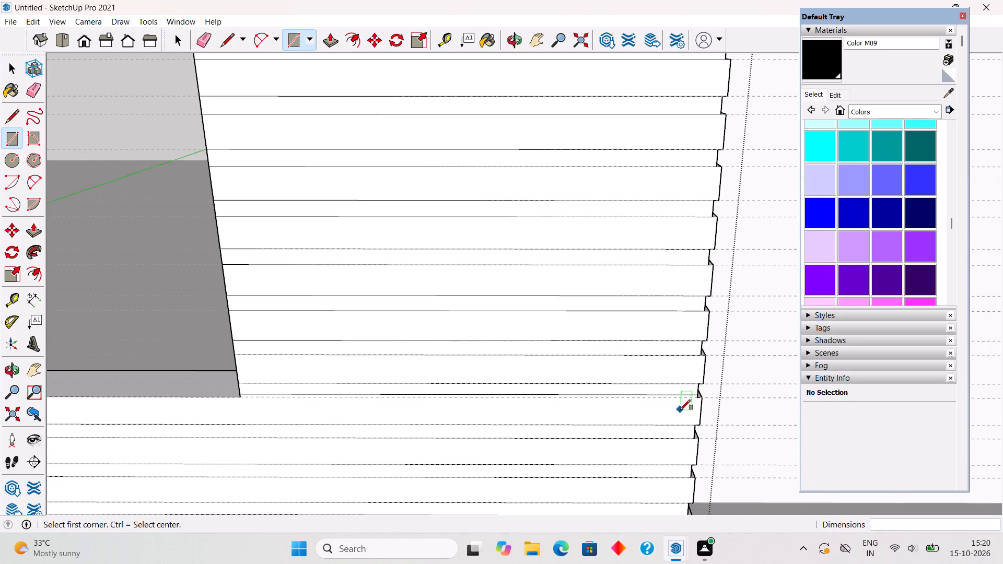
{"action": "key", "text": "space"}
{"action": "scroll", "coordinate": [679, 414], "scroll_direction": "down", "scroll_amount": 17}
{"action": "scroll", "coordinate": [507, 373], "scroll_direction": "down", "scroll_amount": 3}
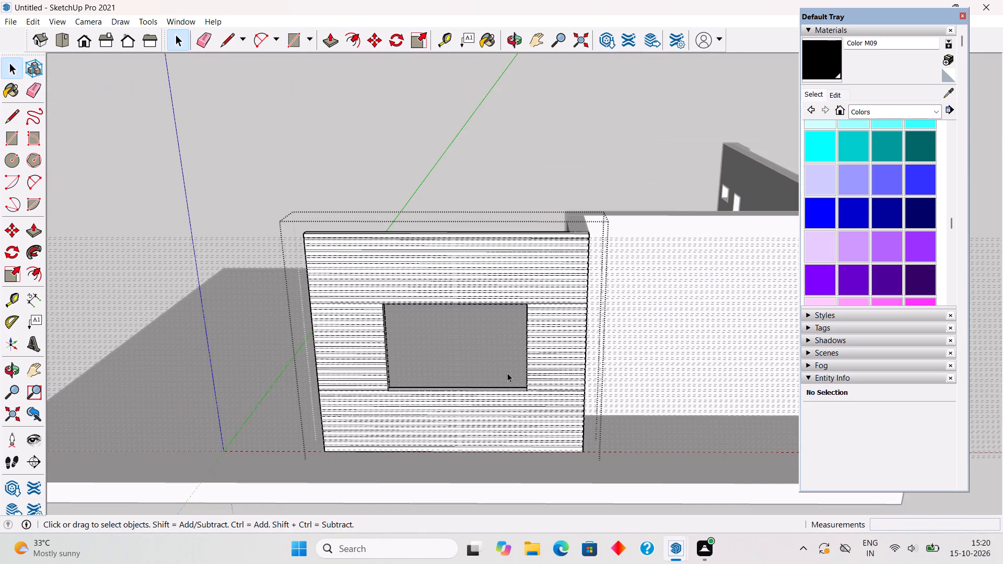
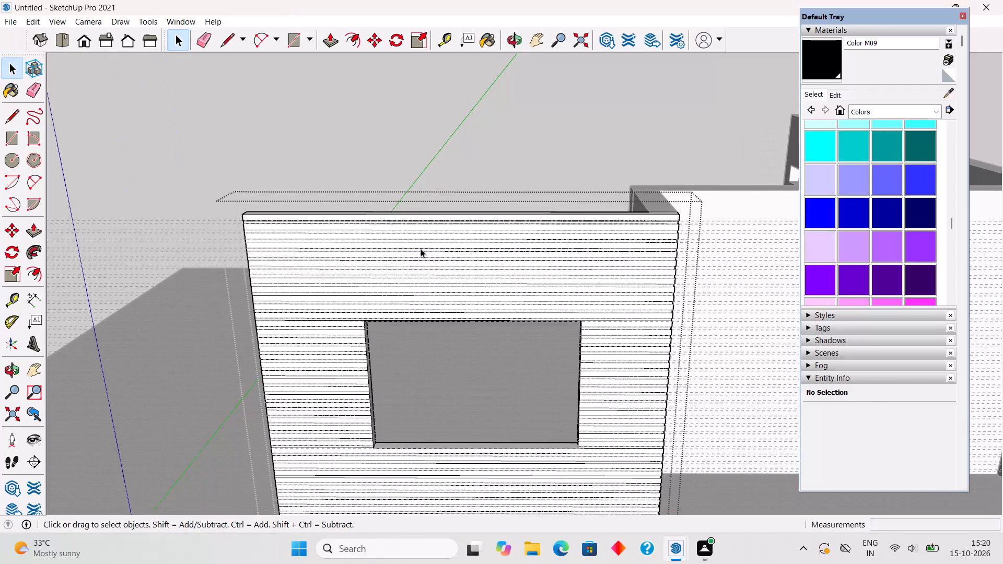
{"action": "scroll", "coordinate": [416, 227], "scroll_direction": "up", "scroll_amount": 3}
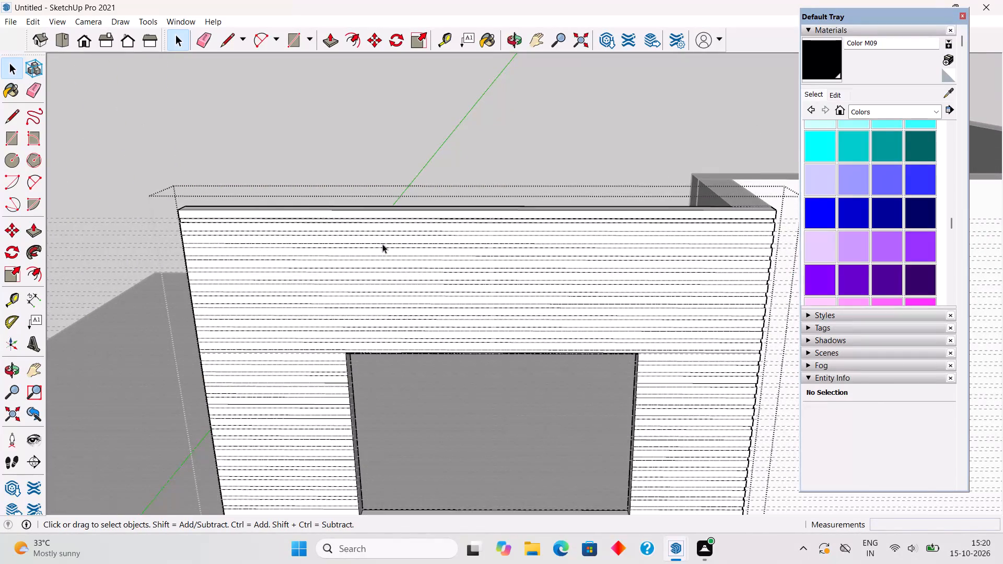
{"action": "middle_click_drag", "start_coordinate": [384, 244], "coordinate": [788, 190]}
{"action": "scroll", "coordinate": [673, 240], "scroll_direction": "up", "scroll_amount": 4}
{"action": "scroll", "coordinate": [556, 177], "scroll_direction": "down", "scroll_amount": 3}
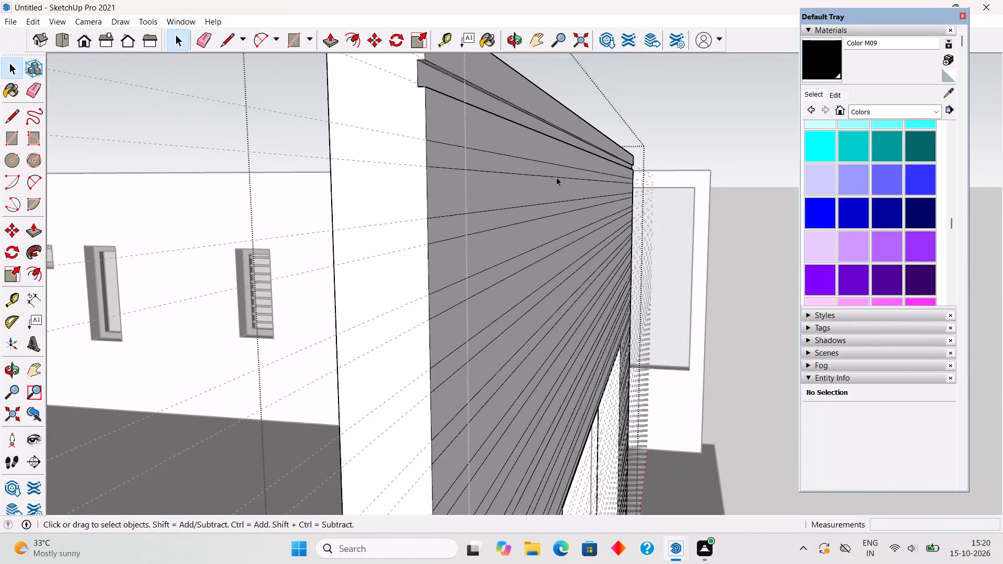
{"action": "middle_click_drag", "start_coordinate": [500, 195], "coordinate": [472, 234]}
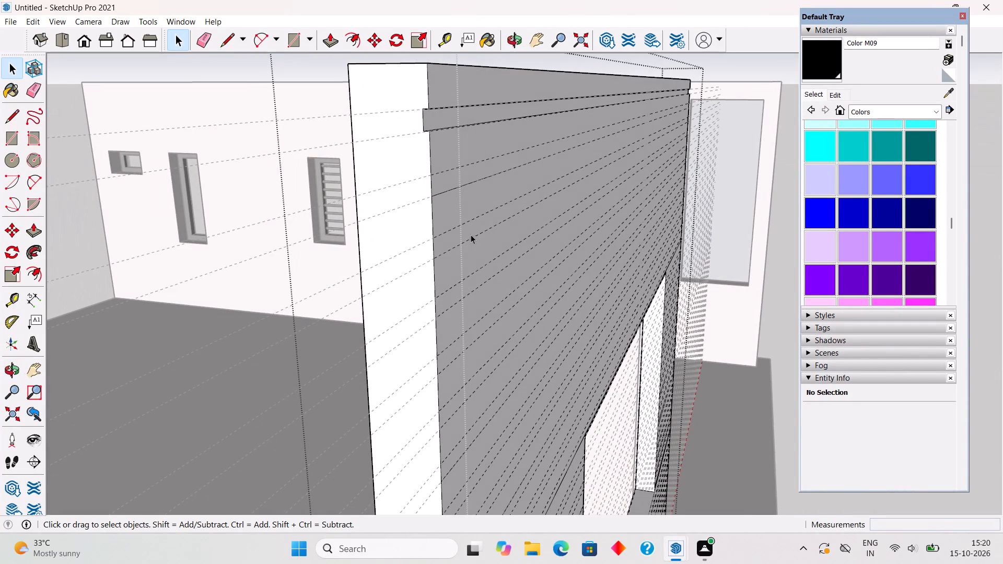
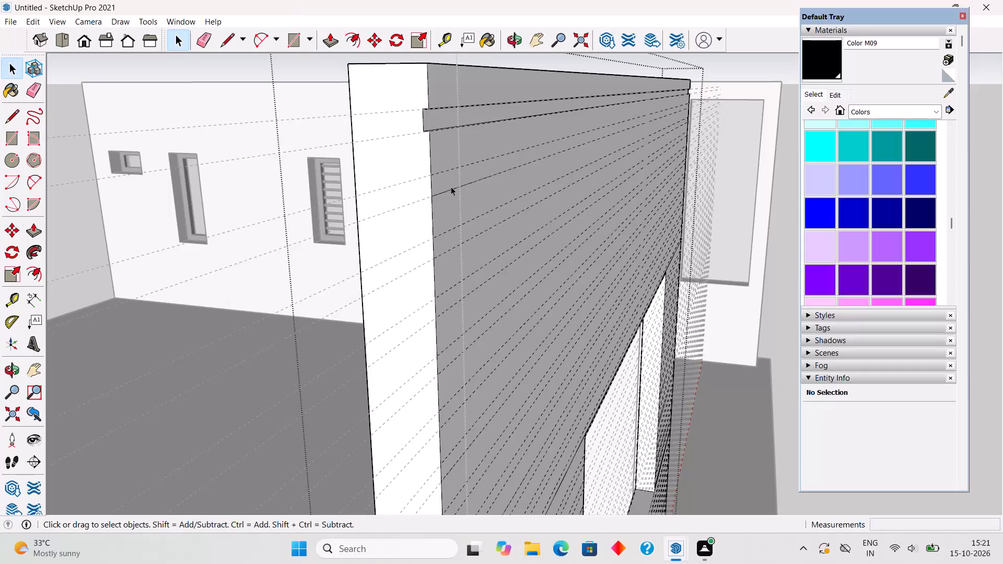
Push the second narrow strip from the wall's top 0.3" inward and repeat the recess on the four narrow strips below.
{"action": "key", "text": "p"}
{"action": "left_click", "coordinate": [442, 181]}
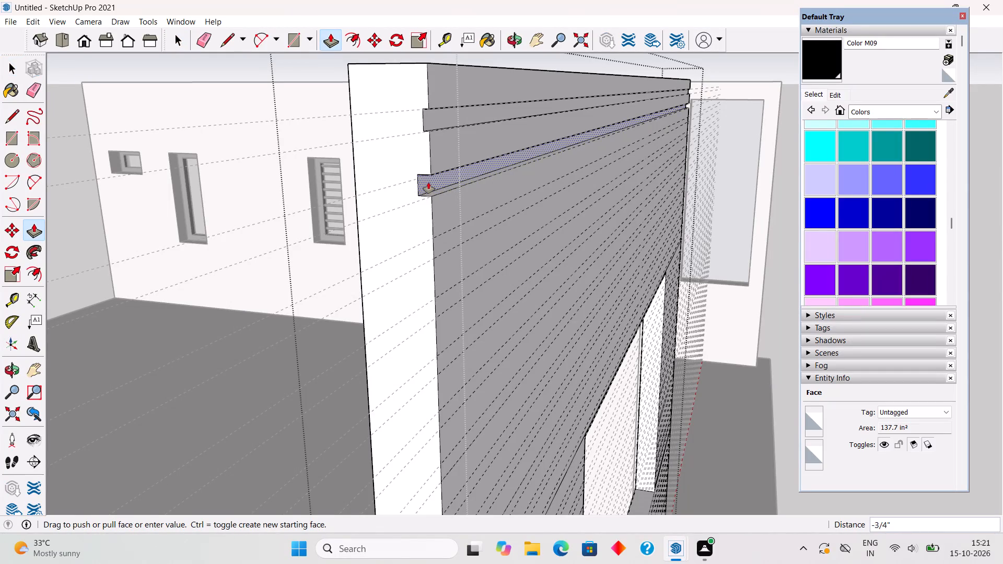
{"action": "type", "text": ".3\""}
{"action": "key", "text": "Return"}
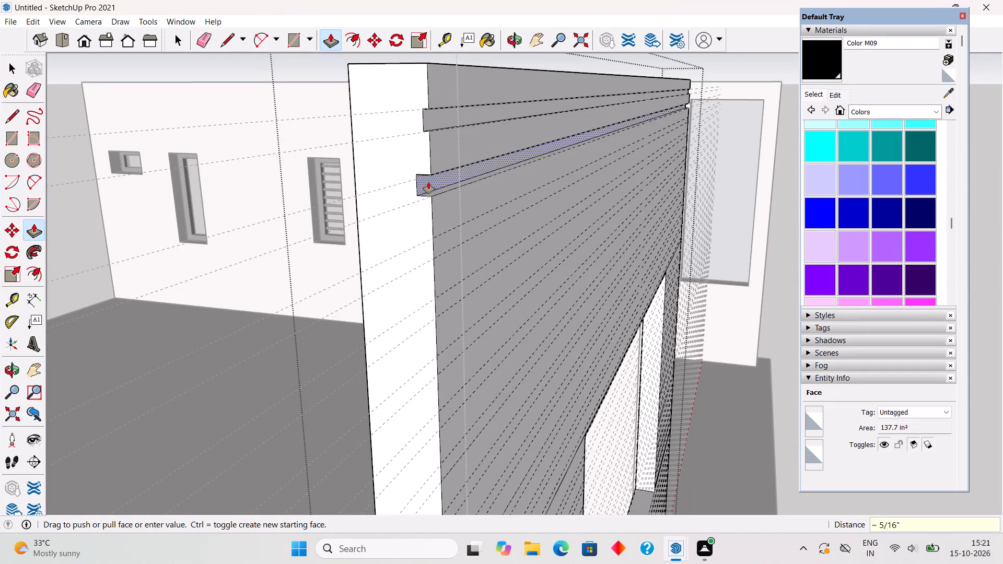
{"action": "double_click", "coordinate": [447, 242]}
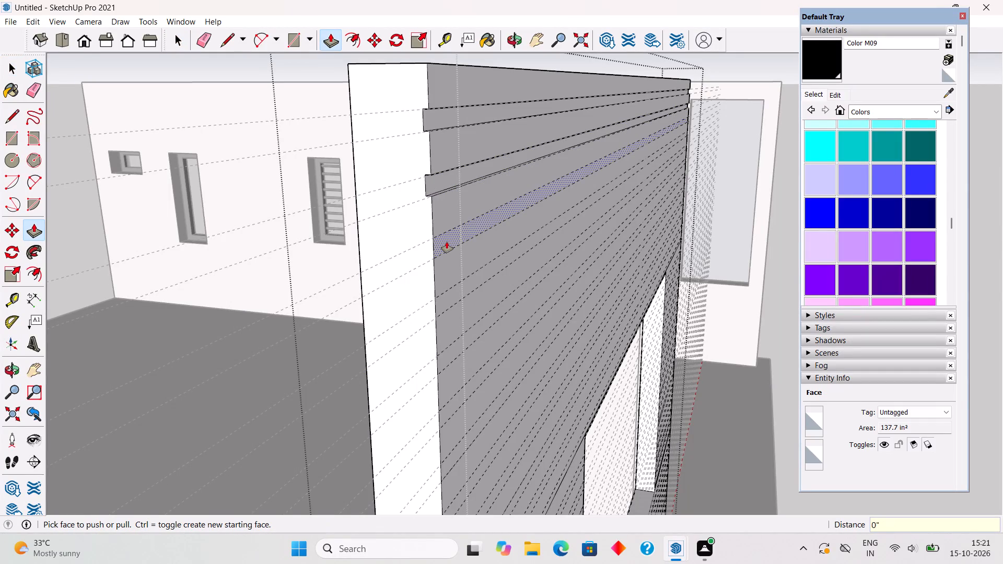
{"action": "double_click", "coordinate": [464, 295]}
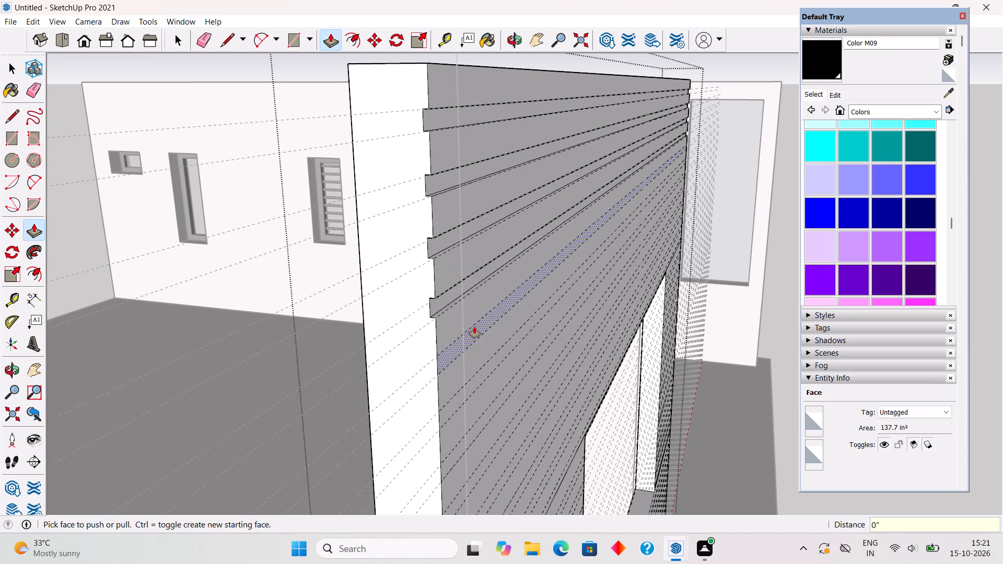
{"action": "double_click", "coordinate": [474, 330]}
{"action": "double_click", "coordinate": [484, 375]}
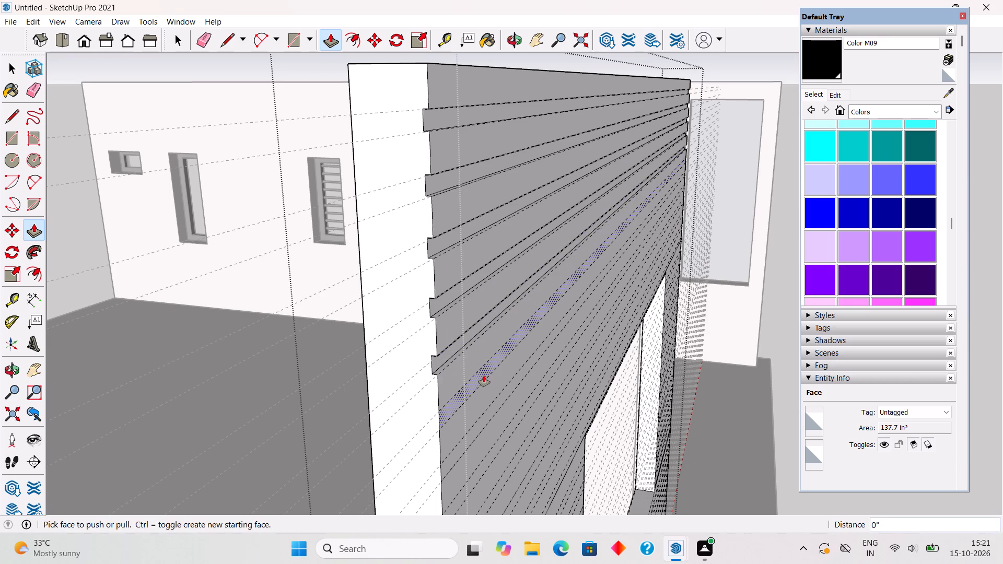
Repeat the 0.3" recess on the following narrow strips, down to just below the top of the rectangular opening.
{"action": "scroll", "coordinate": [438, 158], "scroll_direction": "down", "scroll_amount": 8}
{"action": "scroll", "coordinate": [474, 417], "scroll_direction": "up", "scroll_amount": 4}
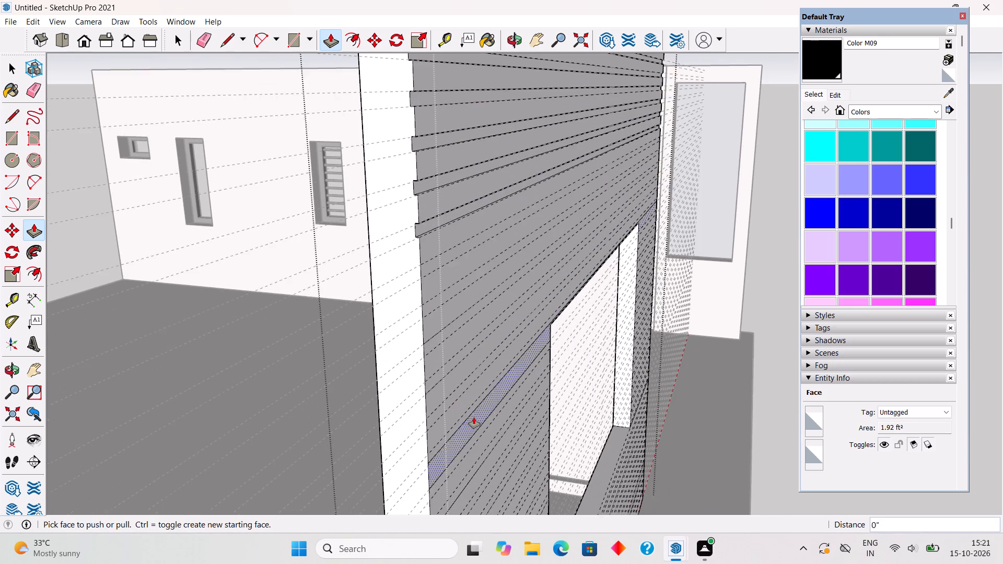
{"action": "double_click", "coordinate": [418, 250]}
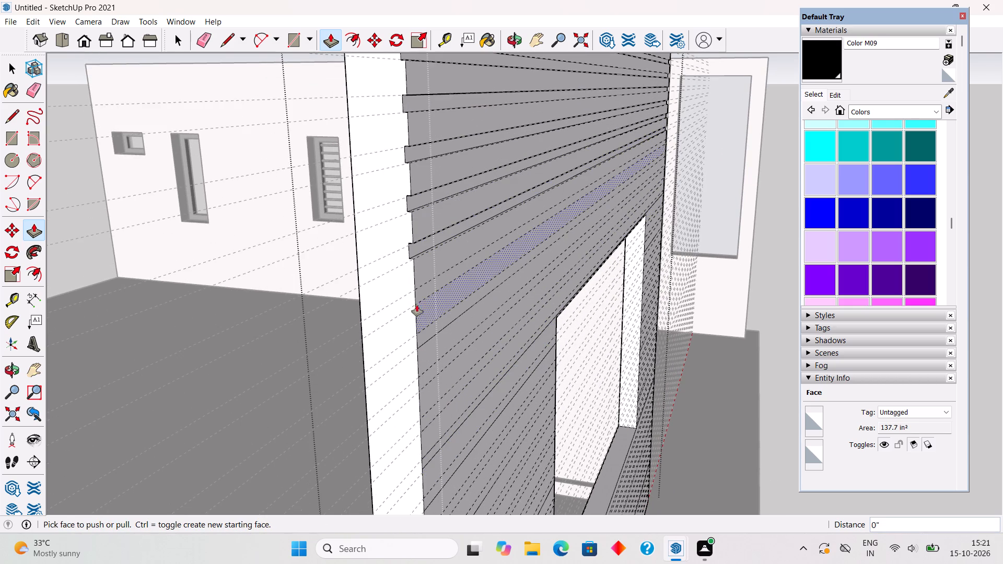
{"action": "double_click", "coordinate": [421, 294]}
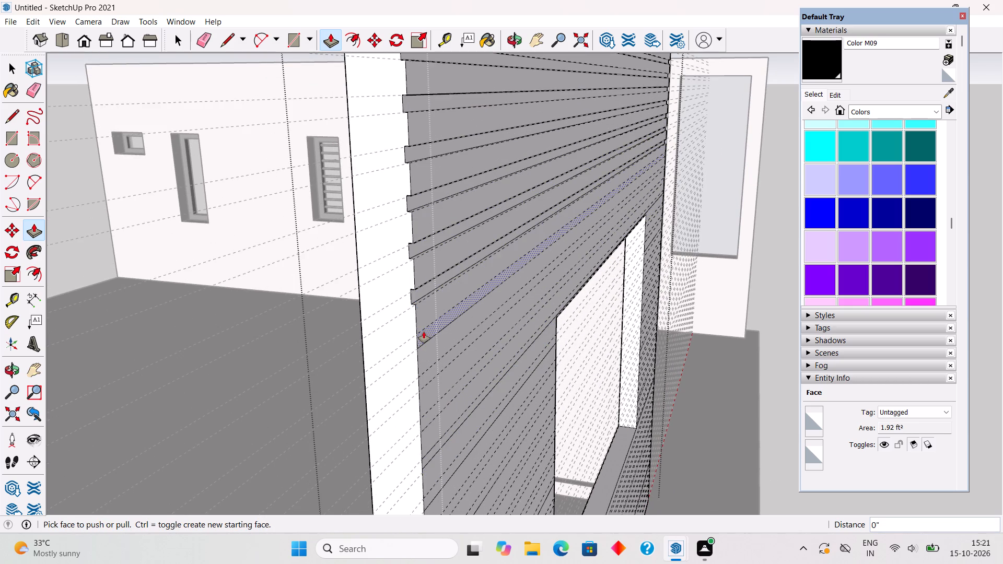
{"action": "double_click", "coordinate": [424, 334]}
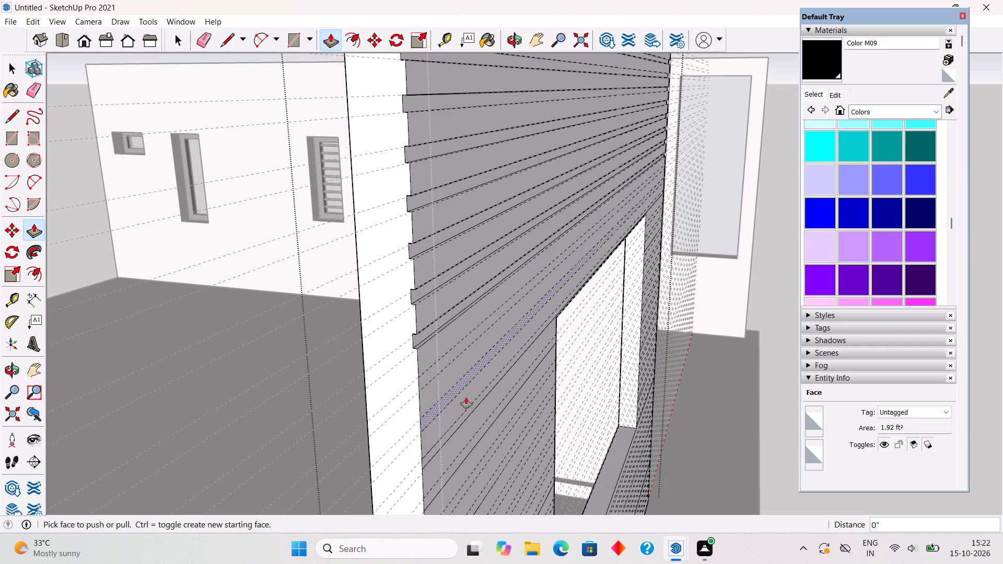
{"action": "double_click", "coordinate": [428, 379]}
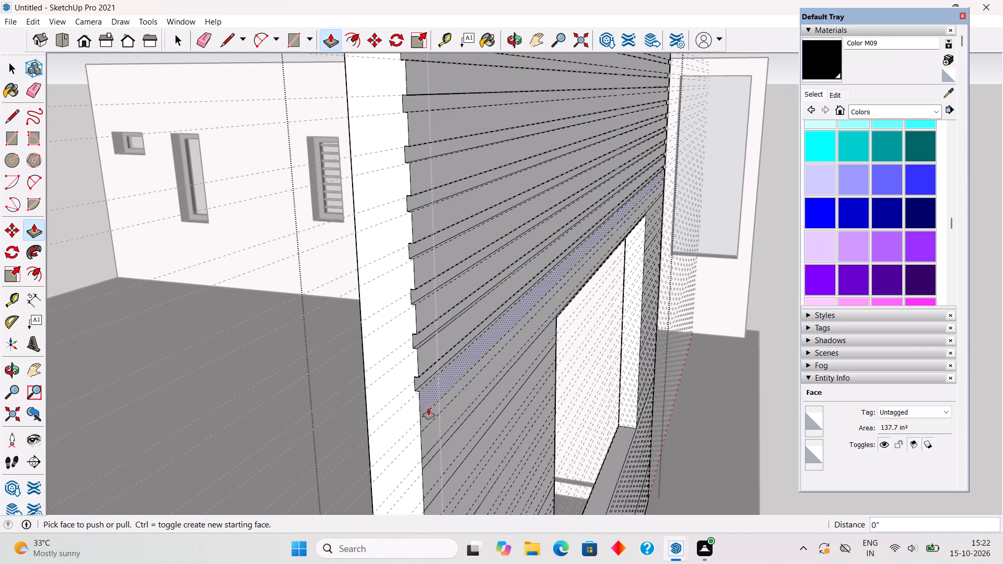
{"action": "double_click", "coordinate": [434, 417]}
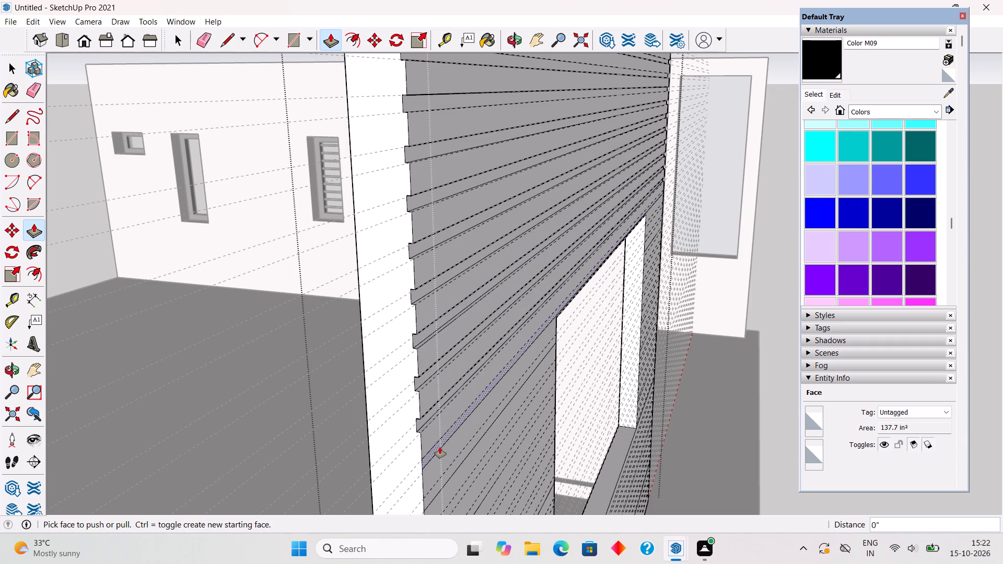
{"action": "double_click", "coordinate": [440, 447]}
{"action": "double_click", "coordinate": [445, 478]}
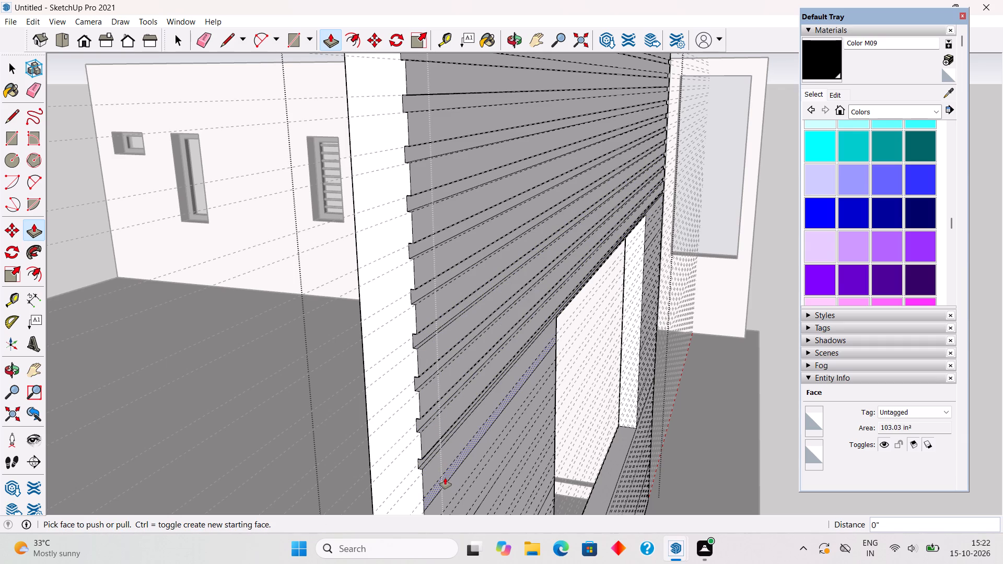
Continue the same 0.3" recess on the short narrow strips between the wall's near end and the upper part of the opening.
{"action": "scroll", "coordinate": [407, 229], "scroll_direction": "down", "scroll_amount": 17}
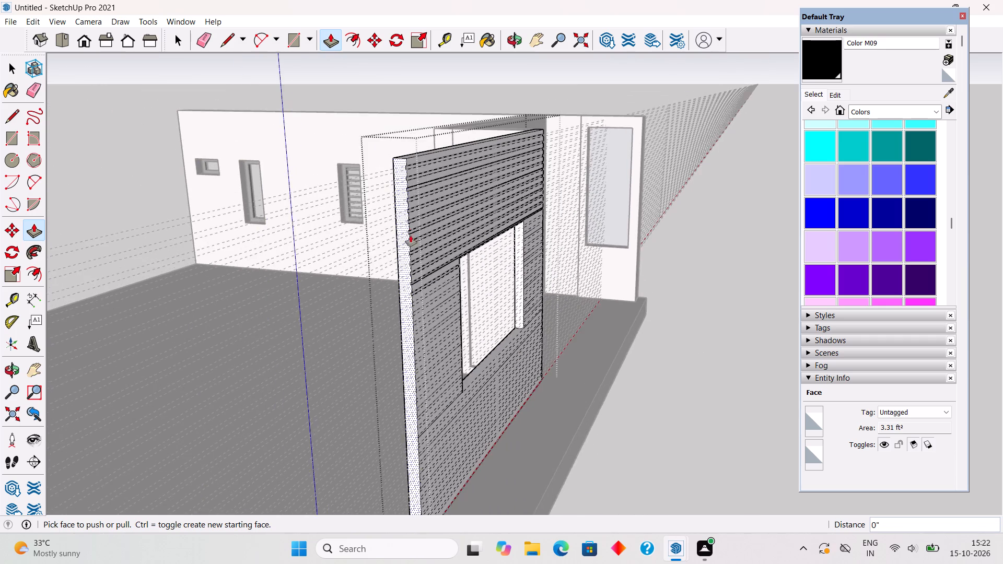
{"action": "scroll", "coordinate": [450, 462], "scroll_direction": "up", "scroll_amount": 8}
{"action": "scroll", "coordinate": [456, 432], "scroll_direction": "down", "scroll_amount": 2}
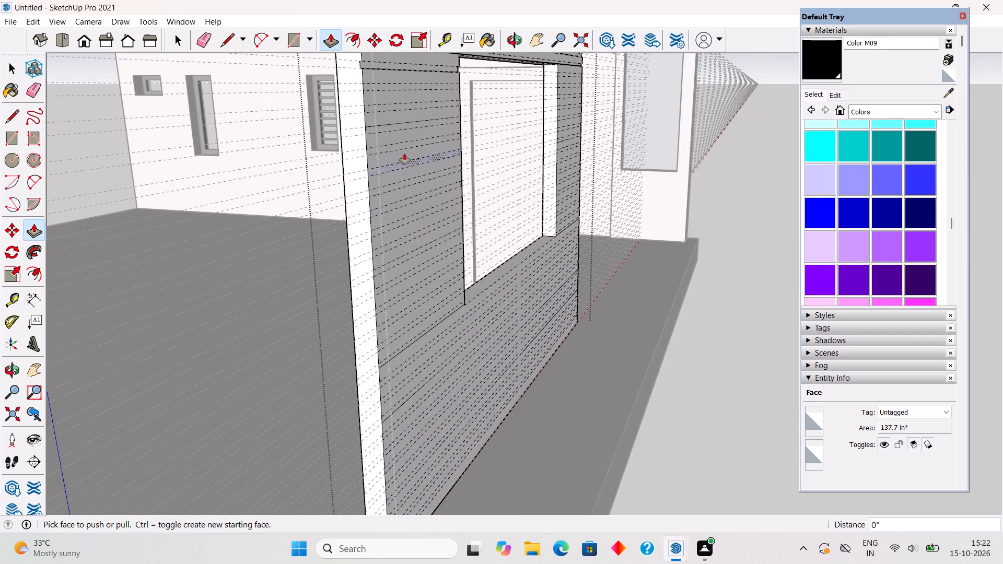
{"action": "double_click", "coordinate": [374, 85]}
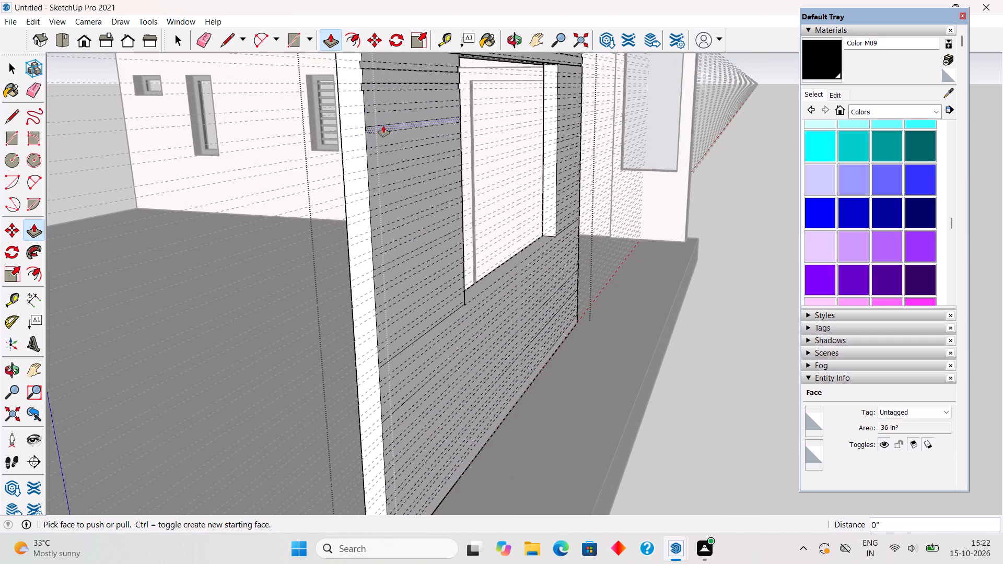
{"action": "double_click", "coordinate": [370, 108]}
{"action": "left_click", "coordinate": [377, 127]}
{"action": "left_click", "coordinate": [377, 127]}
{"action": "double_click", "coordinate": [377, 148]}
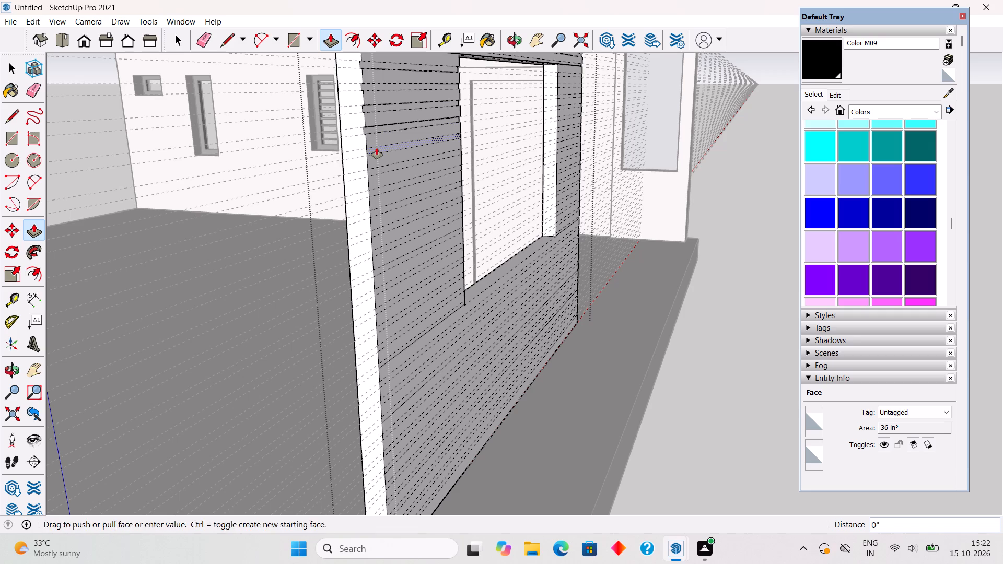
{"action": "double_click", "coordinate": [379, 171]}
{"action": "double_click", "coordinate": [384, 189]}
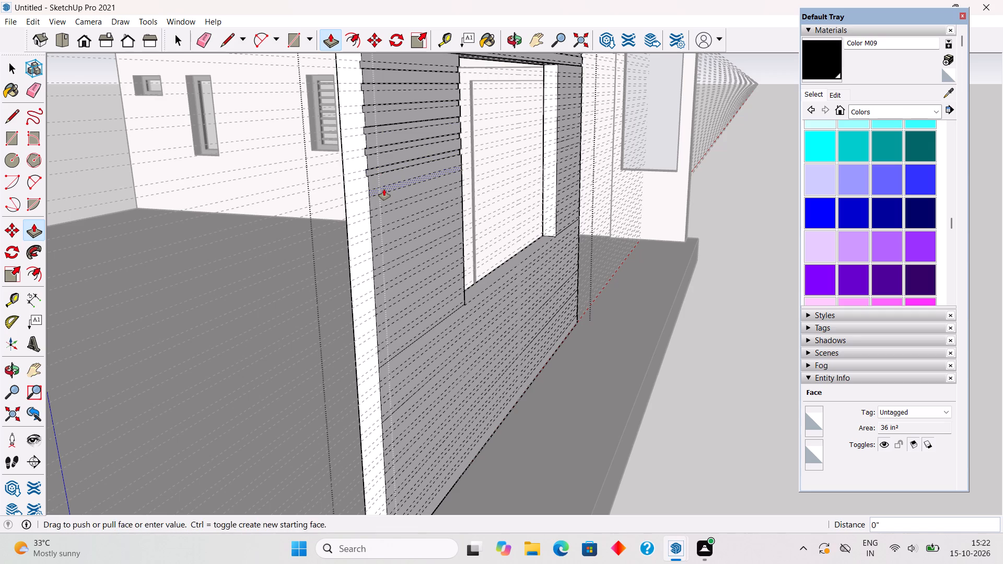
{"action": "double_click", "coordinate": [383, 209]}
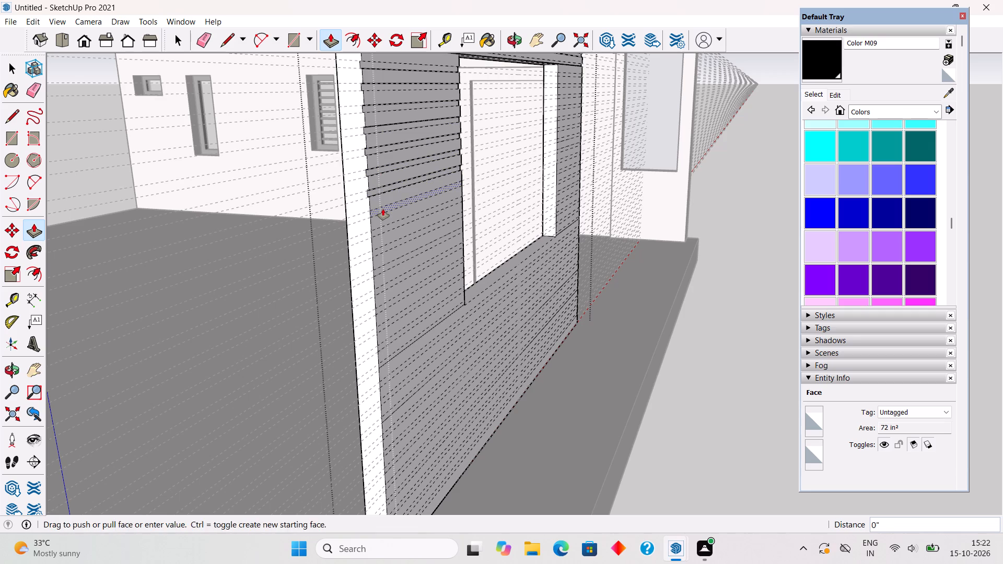
Push the next narrow strip between the wall's near end and the opening 0.3" into the wall.
{"action": "left_click", "coordinate": [384, 225]}
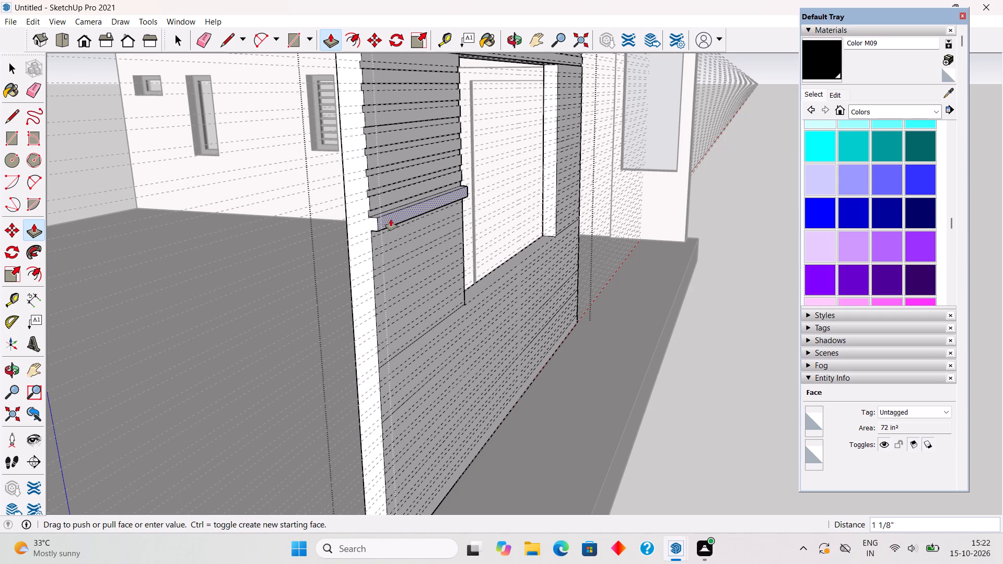
{"action": "key", "text": "space"}
{"action": "left_click", "coordinate": [385, 227]}
{"action": "scroll", "coordinate": [385, 227], "scroll_direction": "up", "scroll_amount": 5}
{"action": "left_click", "coordinate": [387, 229]}
{"action": "key", "text": "p"}
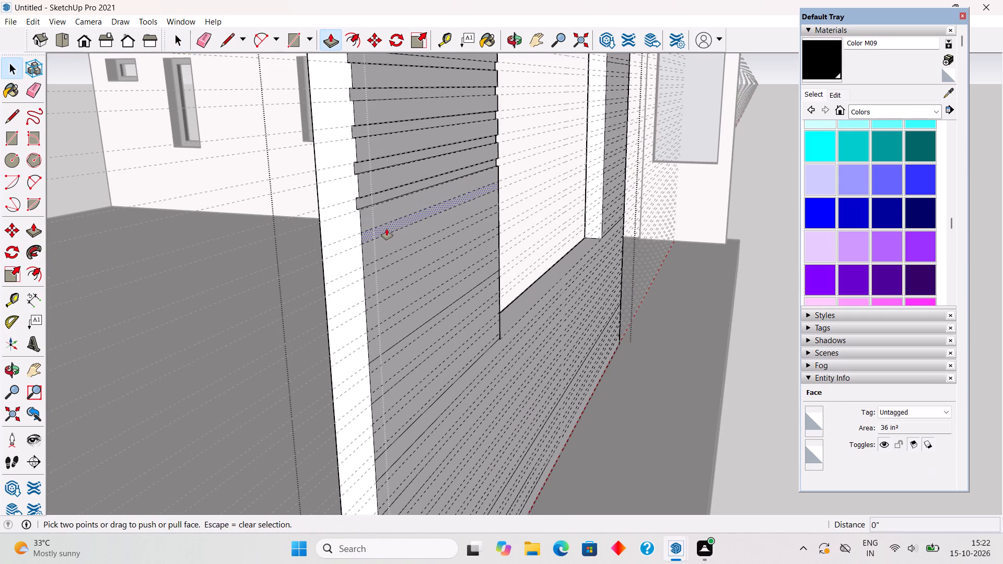
{"action": "left_click", "coordinate": [387, 229]}
{"action": "type", "text": ".3\""}
{"action": "key", "text": "Return"}
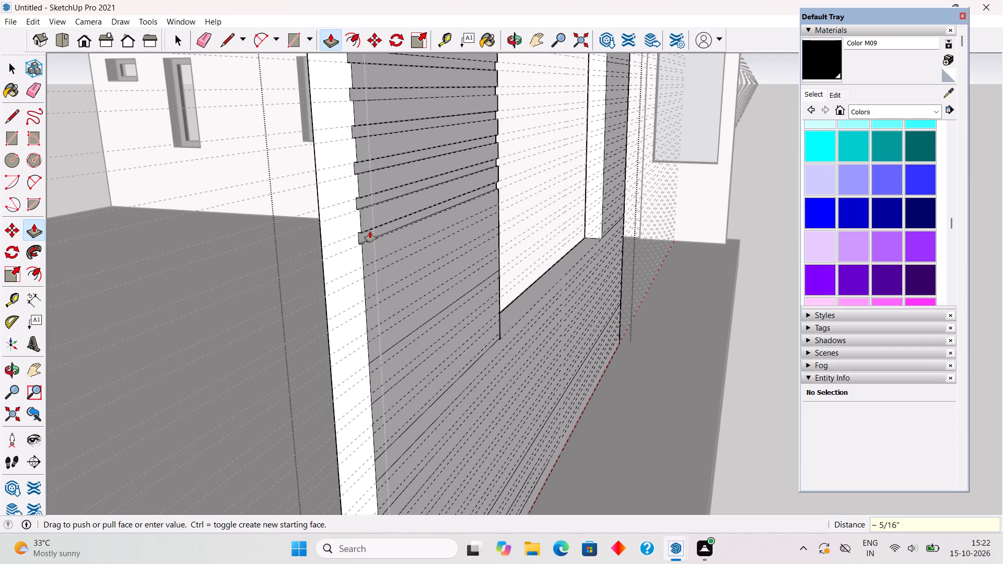
Repeat the 0.3" recess on the remaining narrow strips beside the opening, down to just below its sill.
{"action": "left_click", "coordinate": [369, 271]}
{"action": "left_click", "coordinate": [369, 271]}
{"action": "double_click", "coordinate": [373, 298]}
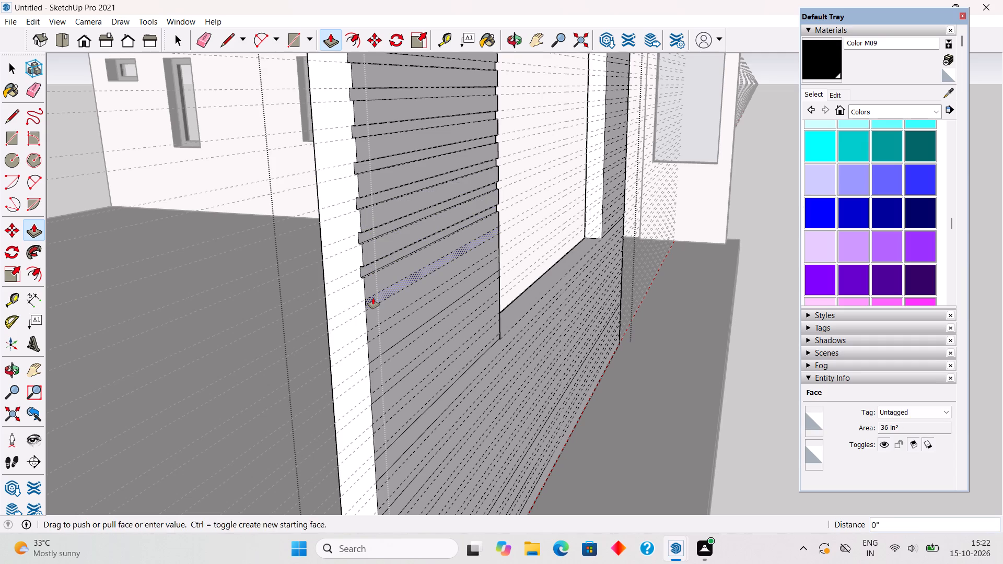
{"action": "double_click", "coordinate": [375, 331]}
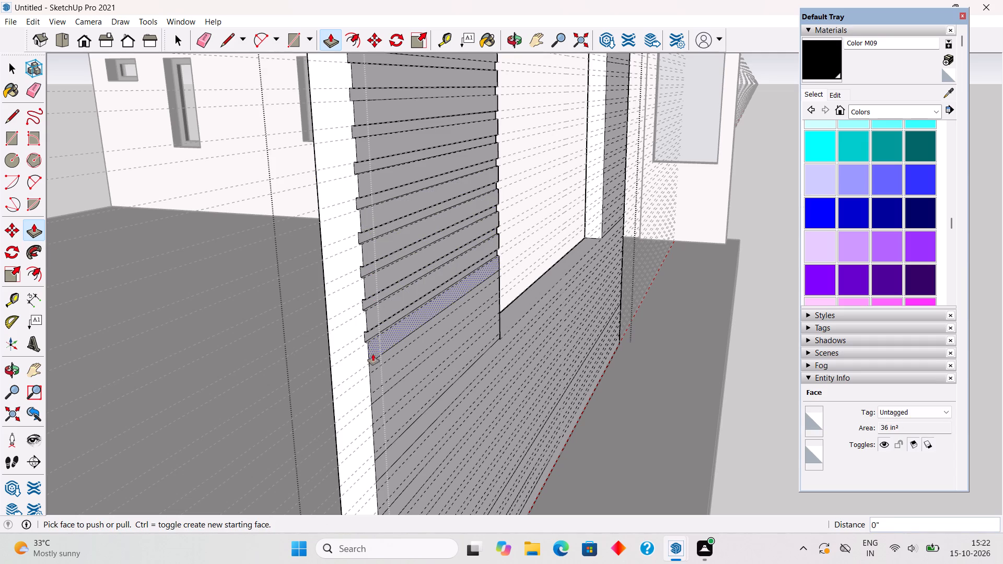
{"action": "double_click", "coordinate": [373, 363]}
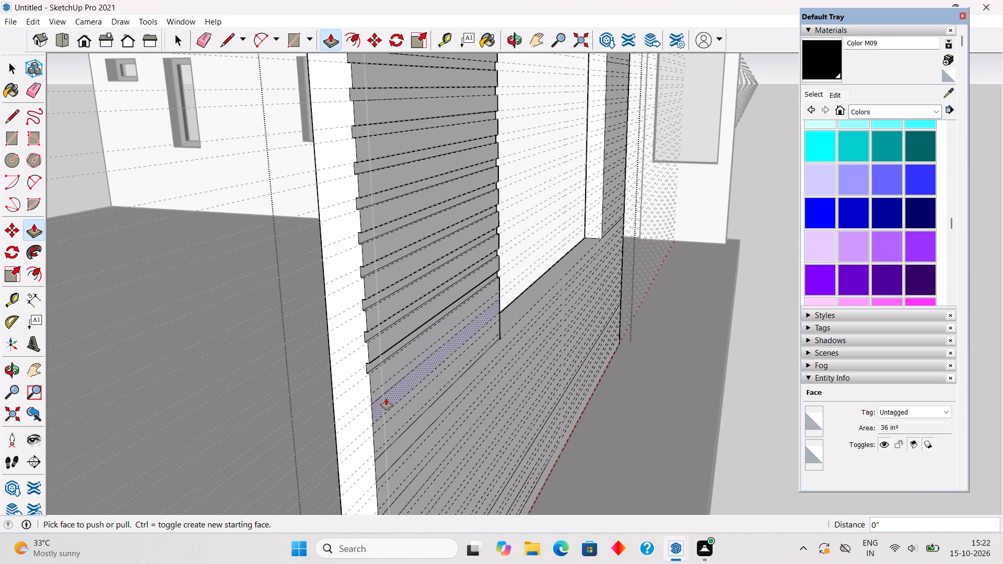
{"action": "double_click", "coordinate": [383, 393]}
{"action": "double_click", "coordinate": [384, 424]}
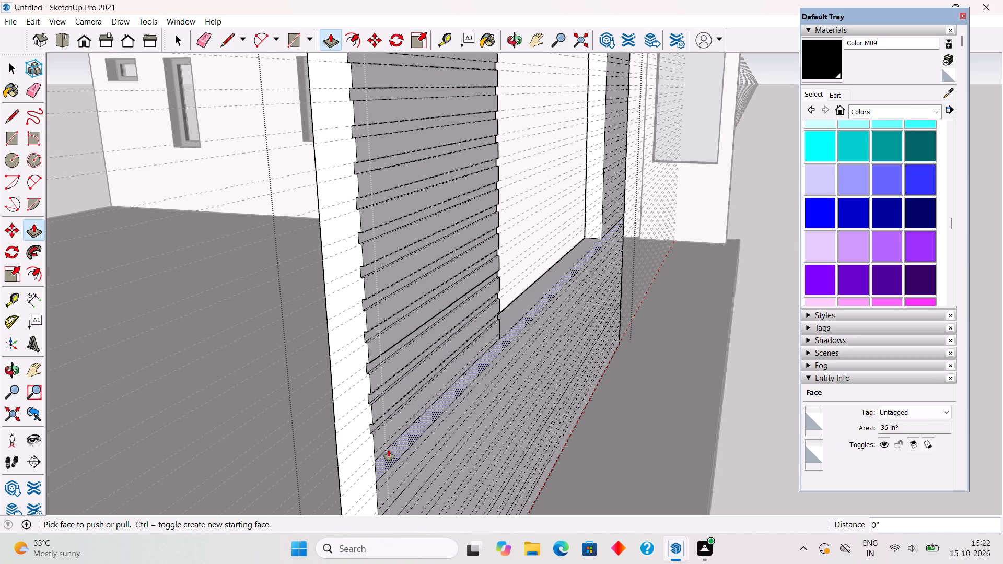
{"action": "double_click", "coordinate": [389, 443]}
Recess every full-length narrow strip below the opening by the same 0.3", down to the wall's base.
{"action": "scroll", "coordinate": [385, 331], "scroll_direction": "down", "scroll_amount": 8}
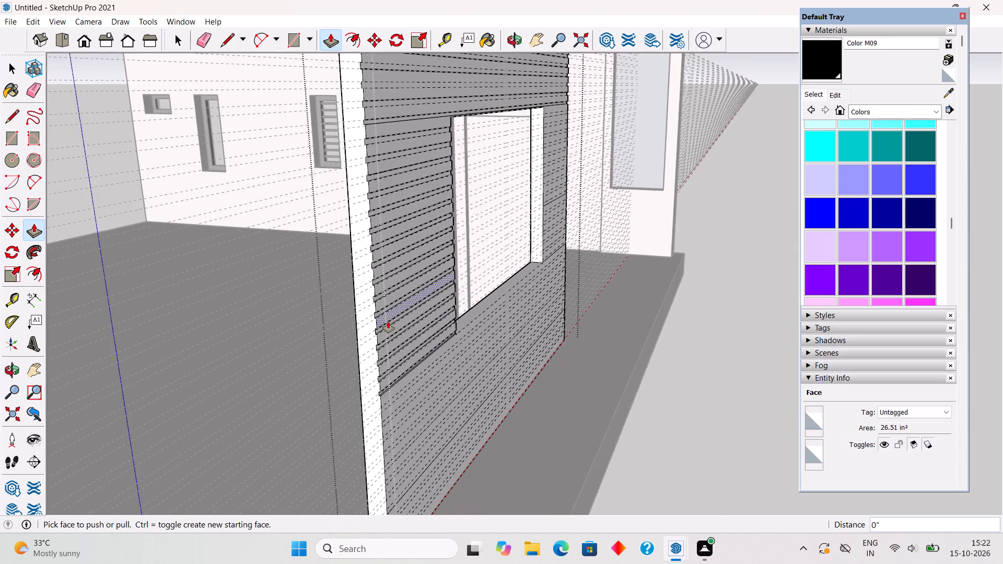
{"action": "scroll", "coordinate": [388, 322], "scroll_direction": "down", "scroll_amount": 5}
{"action": "scroll", "coordinate": [413, 498], "scroll_direction": "up", "scroll_amount": 8}
{"action": "scroll", "coordinate": [413, 469], "scroll_direction": "down", "scroll_amount": 2}
{"action": "scroll", "coordinate": [413, 466], "scroll_direction": "up", "scroll_amount": 3}
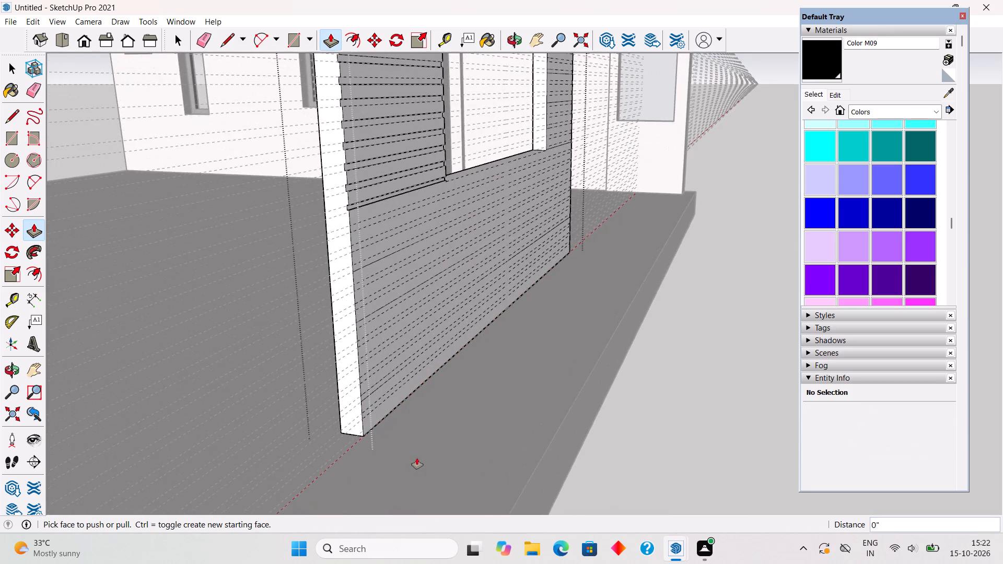
{"action": "scroll", "coordinate": [418, 455], "scroll_direction": "up", "scroll_amount": 2}
{"action": "double_click", "coordinate": [330, 147]}
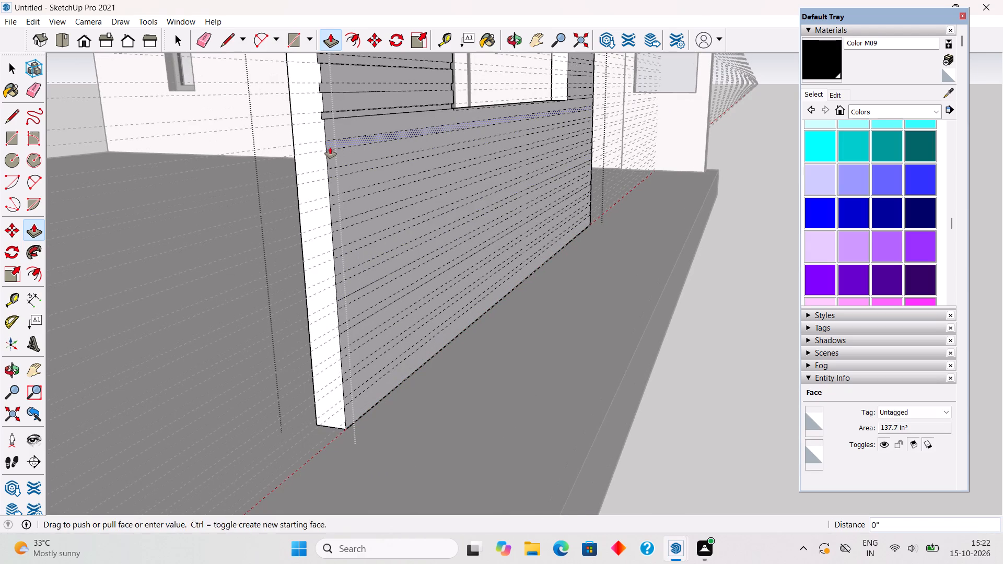
{"action": "double_click", "coordinate": [333, 173]}
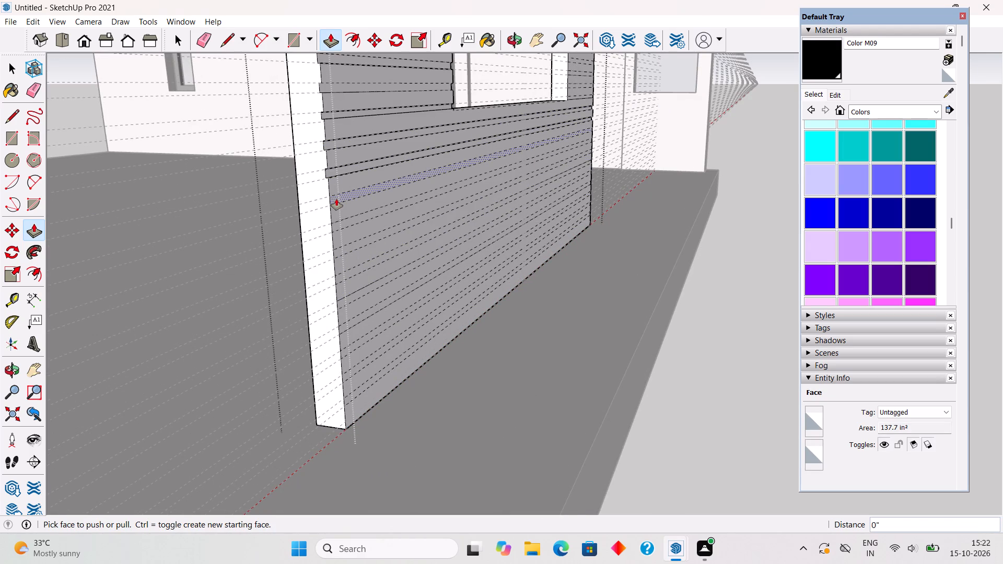
{"action": "double_click", "coordinate": [336, 199]}
{"action": "double_click", "coordinate": [337, 224]}
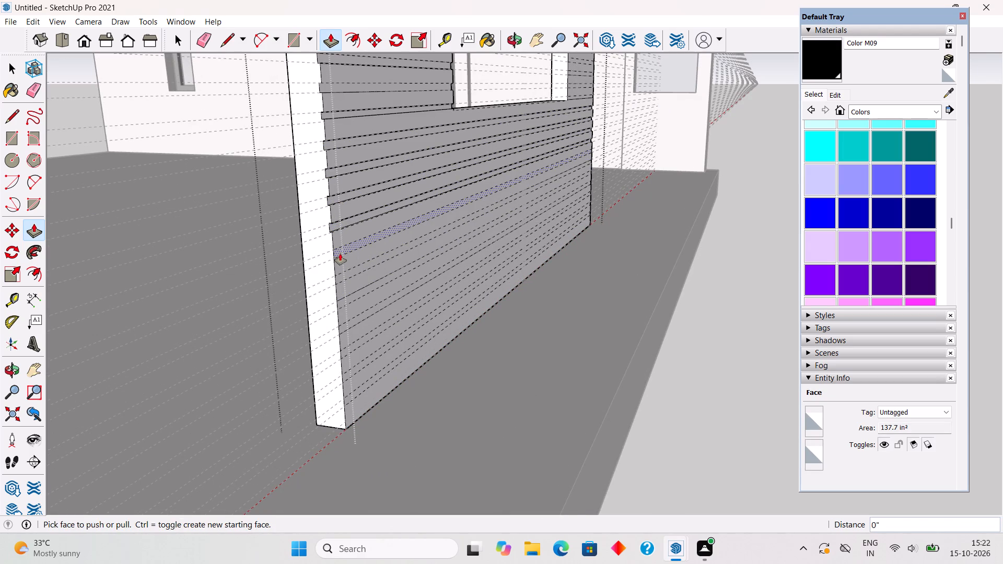
{"action": "double_click", "coordinate": [340, 253]}
{"action": "double_click", "coordinate": [337, 276]}
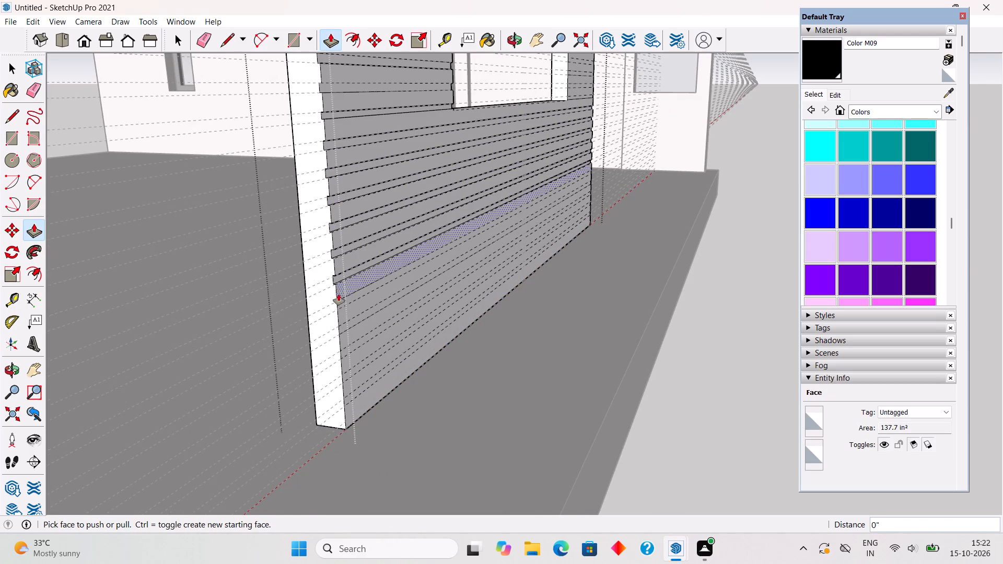
{"action": "double_click", "coordinate": [341, 303]}
{"action": "double_click", "coordinate": [345, 324]}
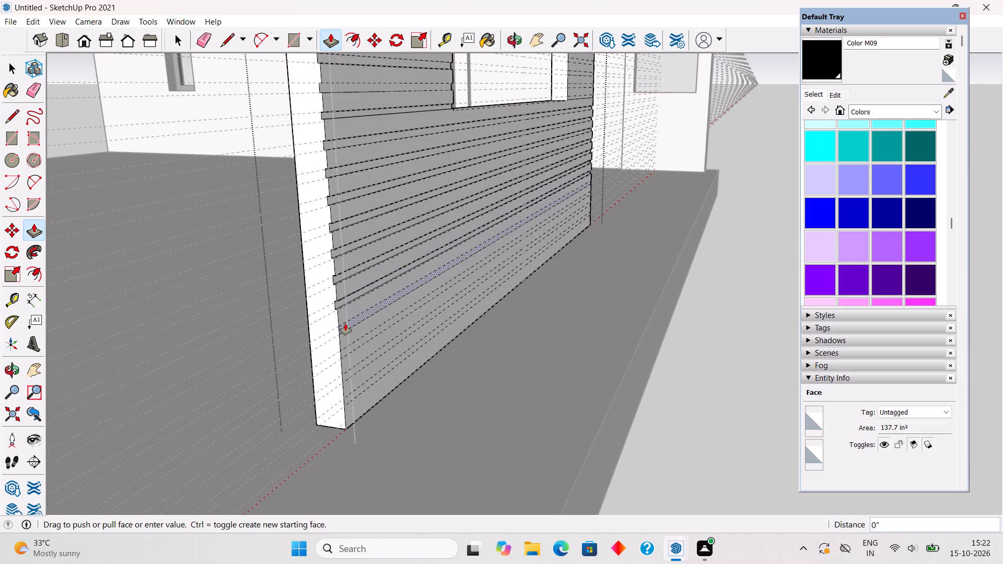
{"action": "double_click", "coordinate": [346, 350]}
{"action": "left_click", "coordinate": [349, 371]}
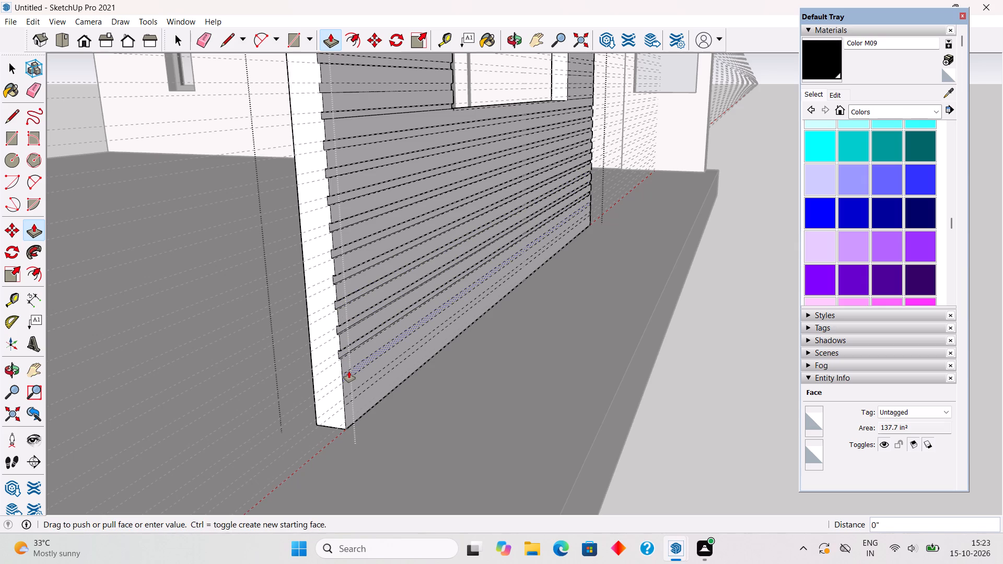
{"action": "left_click", "coordinate": [349, 372]}
{"action": "double_click", "coordinate": [345, 401]}
{"action": "scroll", "coordinate": [297, 398], "scroll_direction": "down", "scroll_amount": 4}
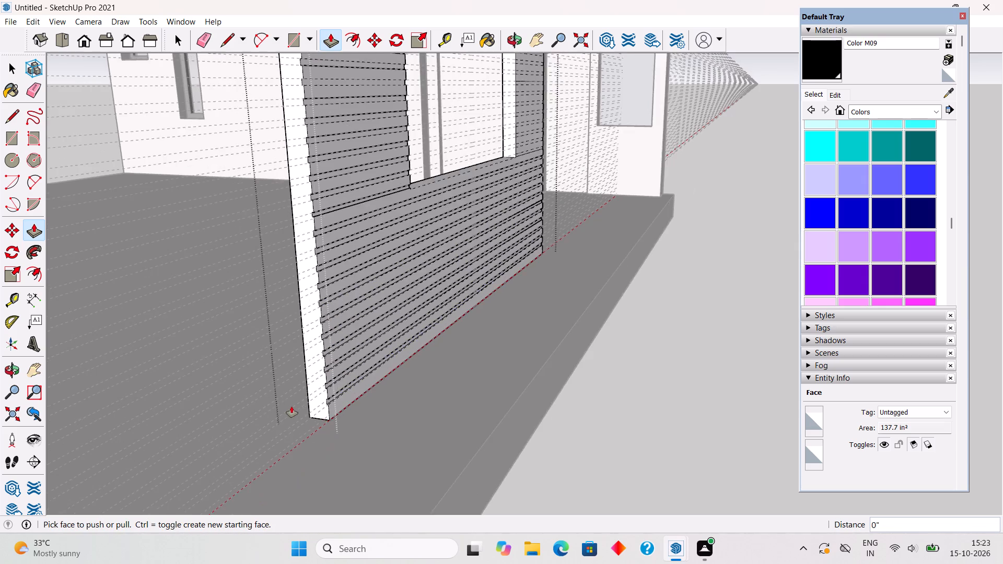
Recess the narrow strips between the upper part of the opening and the wall's far end by the same 0.3".
{"action": "scroll", "coordinate": [291, 406], "scroll_direction": "down", "scroll_amount": 5}
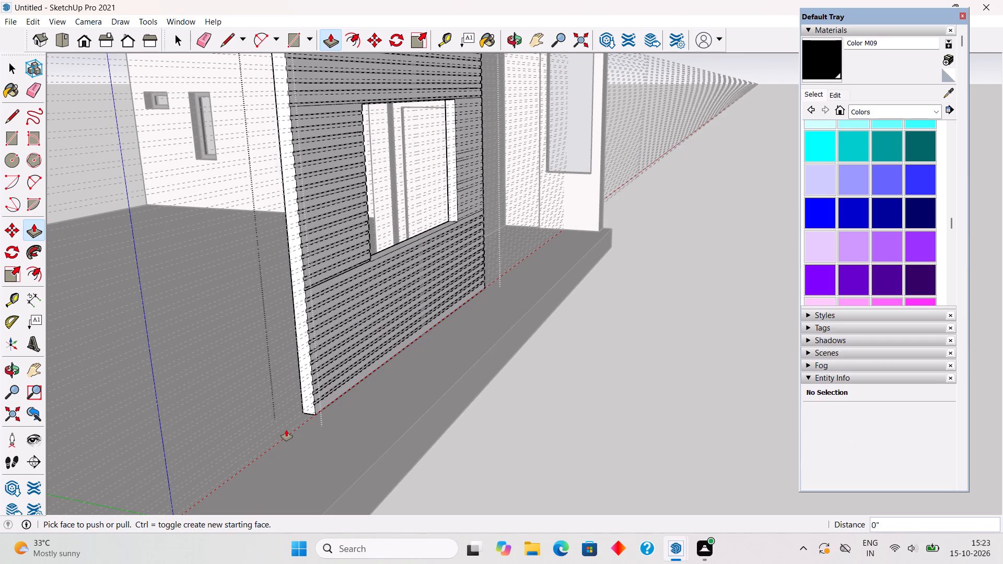
{"action": "scroll", "coordinate": [516, 110], "scroll_direction": "up", "scroll_amount": 4}
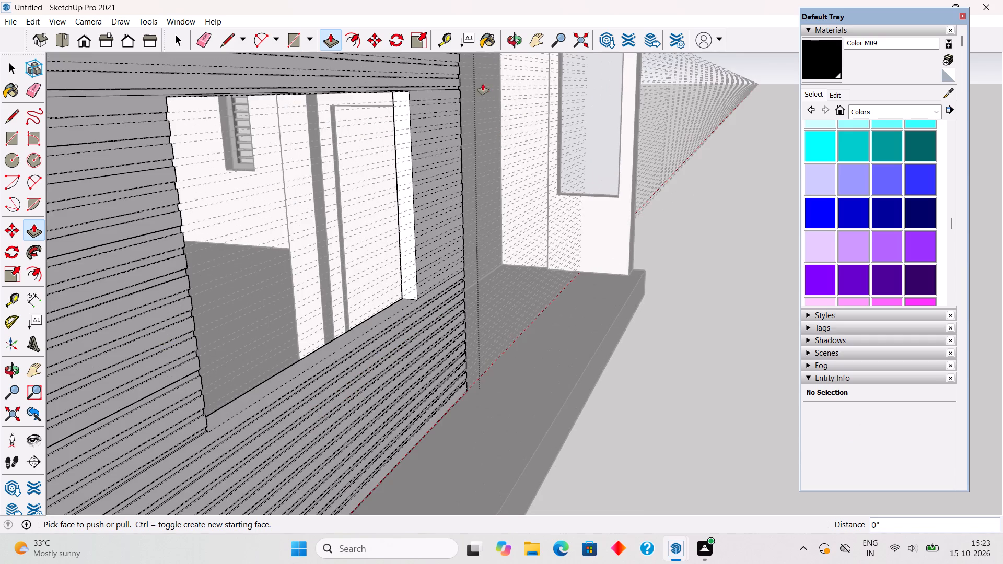
{"action": "scroll", "coordinate": [477, 78], "scroll_direction": "up", "scroll_amount": 3}
{"action": "scroll", "coordinate": [477, 78], "scroll_direction": "down", "scroll_amount": 6}
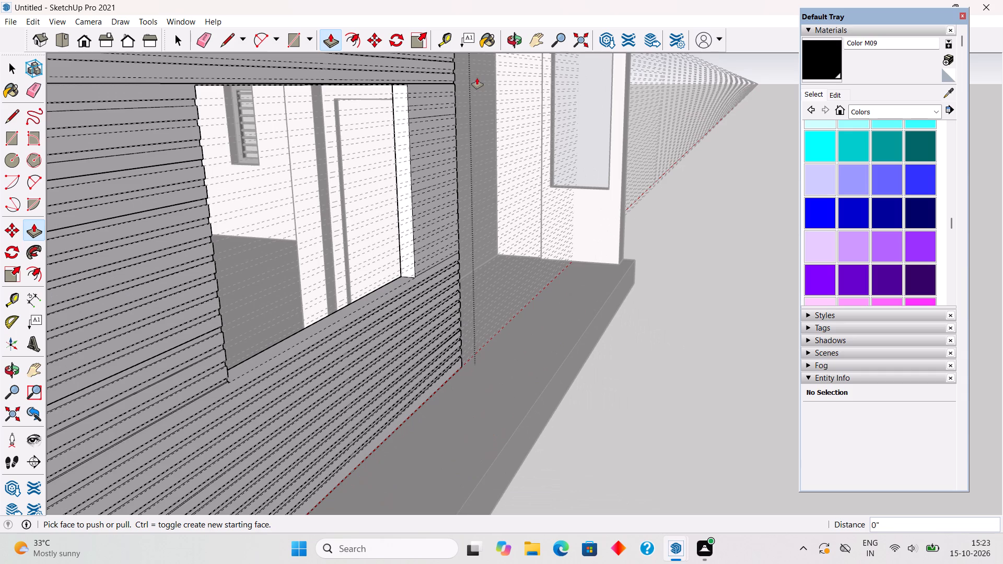
{"action": "scroll", "coordinate": [439, 100], "scroll_direction": "up", "scroll_amount": 3}
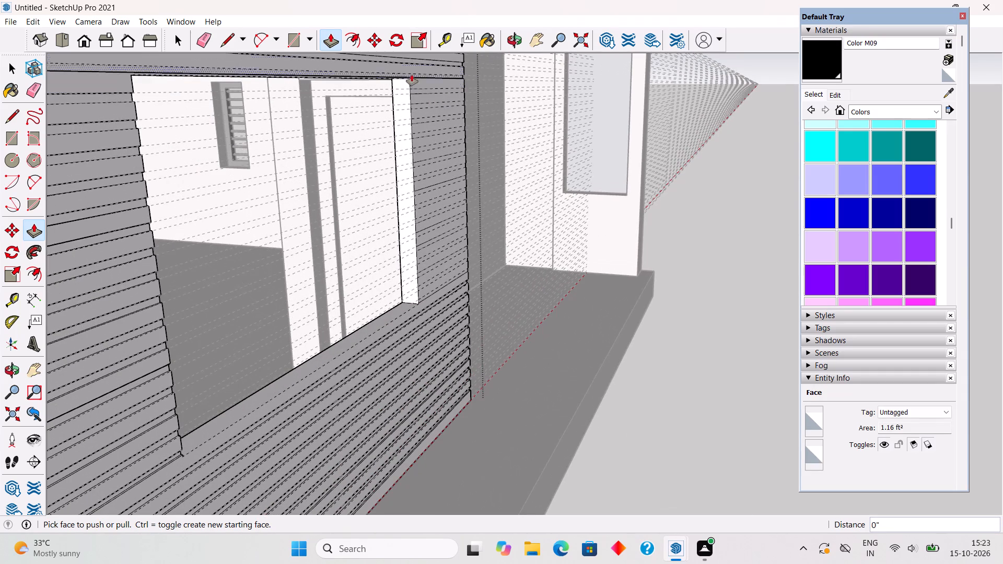
{"action": "scroll", "coordinate": [413, 78], "scroll_direction": "down", "scroll_amount": 3}
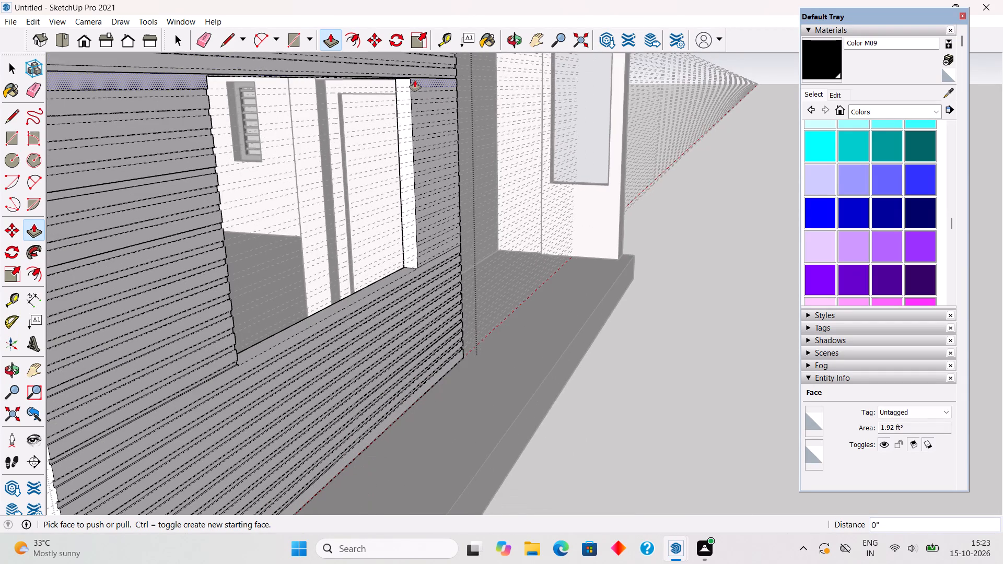
{"action": "middle_click_drag", "start_coordinate": [179, 147], "coordinate": [265, 180]}
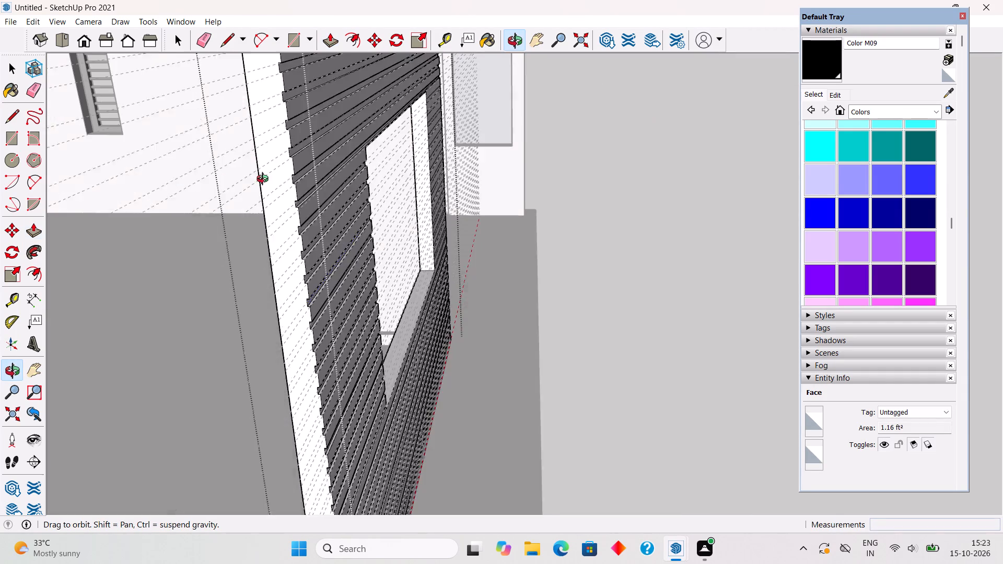
{"action": "middle_click_drag", "start_coordinate": [265, 180], "coordinate": [265, 187]}
{"action": "middle_click_drag", "start_coordinate": [321, 233], "coordinate": [255, 250]}
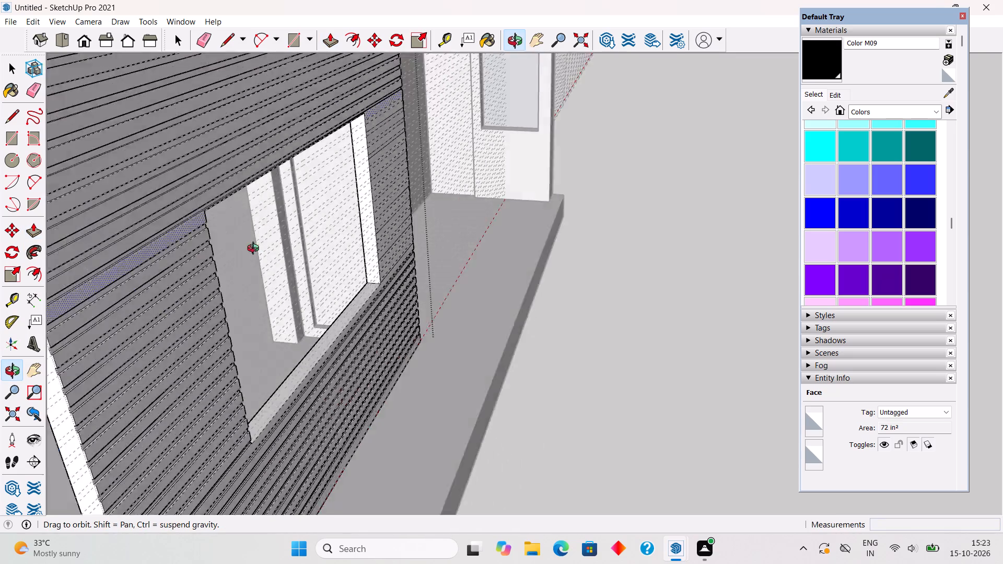
{"action": "middle_click_drag", "start_coordinate": [255, 250], "coordinate": [145, 261]}
{"action": "scroll", "coordinate": [145, 261], "scroll_direction": "down", "scroll_amount": 2}
{"action": "scroll", "coordinate": [264, 123], "scroll_direction": "up", "scroll_amount": 10}
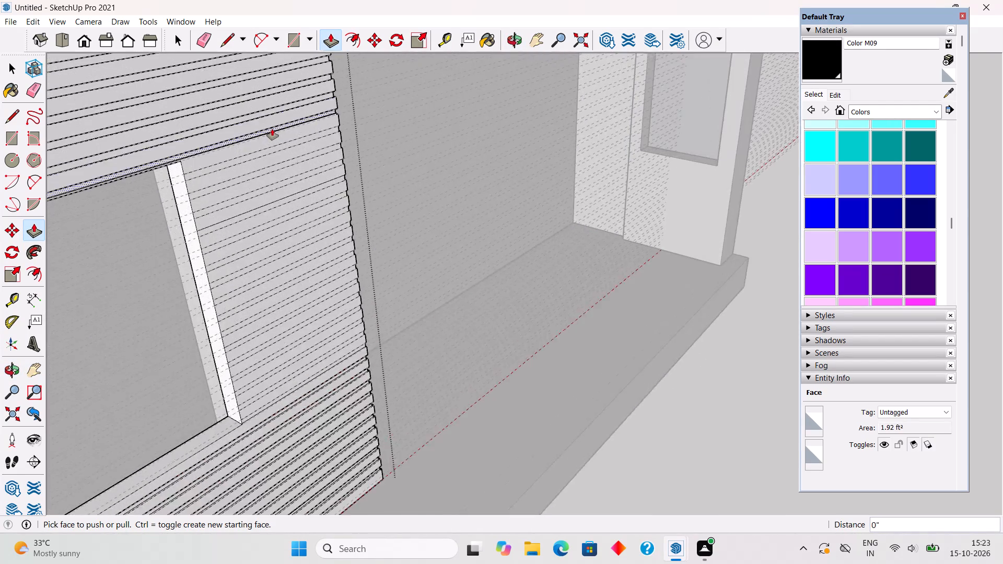
{"action": "scroll", "coordinate": [272, 129], "scroll_direction": "up", "scroll_amount": 3}
{"action": "double_click", "coordinate": [272, 129]}
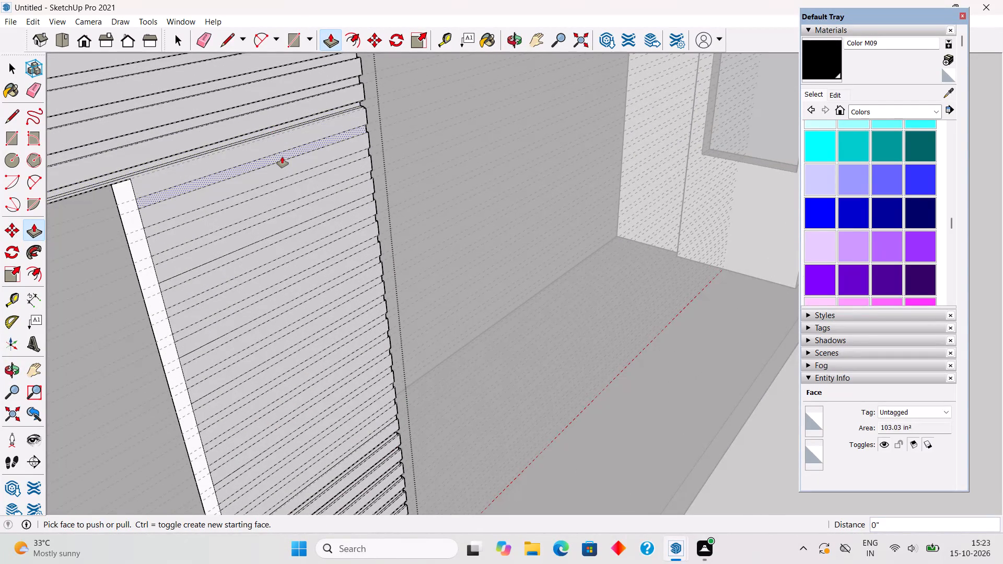
{"action": "double_click", "coordinate": [282, 157]}
{"action": "double_click", "coordinate": [282, 182]}
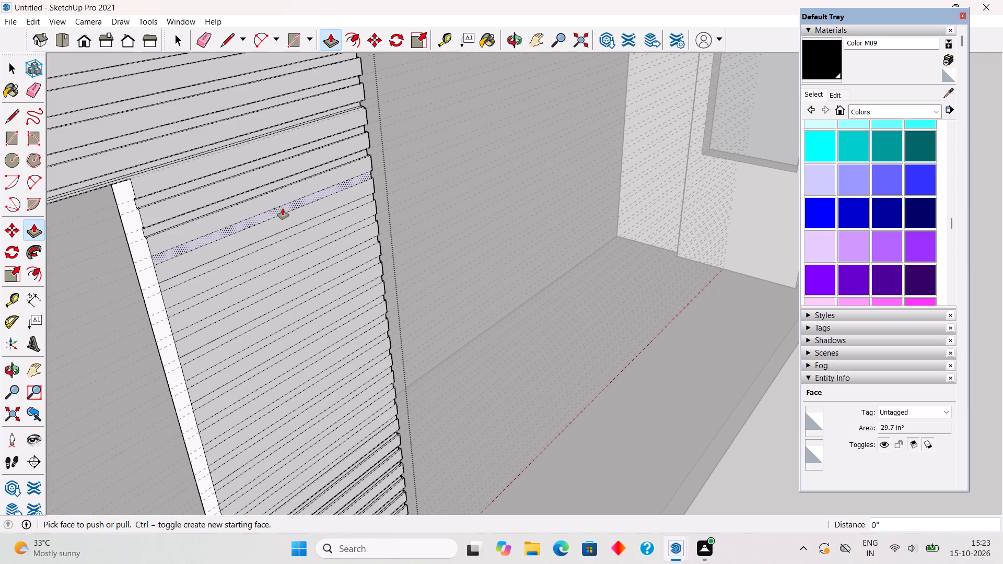
{"action": "left_click", "coordinate": [283, 208]}
{"action": "left_click", "coordinate": [283, 208]}
{"action": "double_click", "coordinate": [288, 234]}
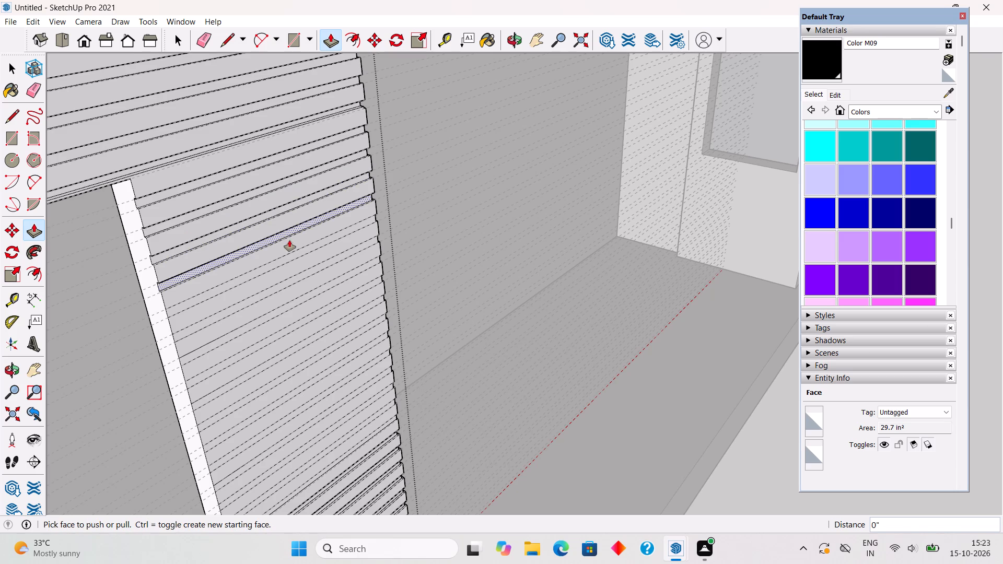
{"action": "double_click", "coordinate": [290, 256]}
{"action": "double_click", "coordinate": [292, 280]}
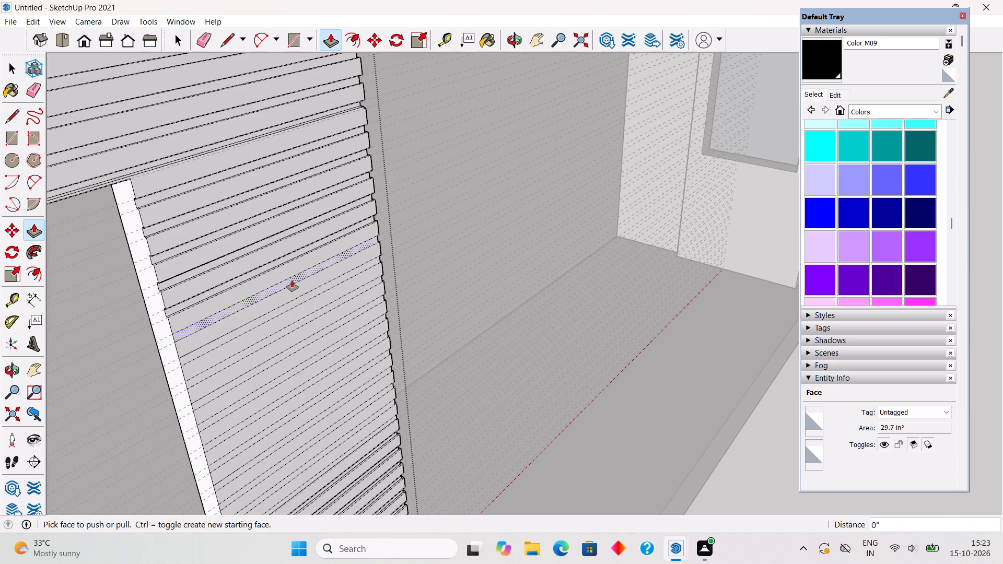
Repeat the 0.3" recess on the narrow strips between the lower part of the opening and the wall's far end.
{"action": "double_click", "coordinate": [293, 303]}
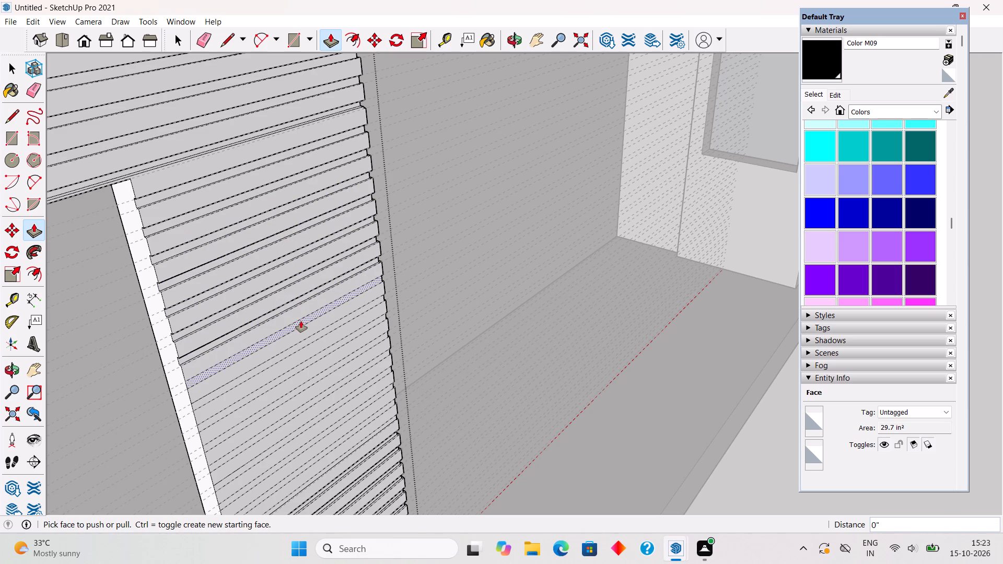
{"action": "double_click", "coordinate": [301, 321]}
{"action": "double_click", "coordinate": [308, 344]}
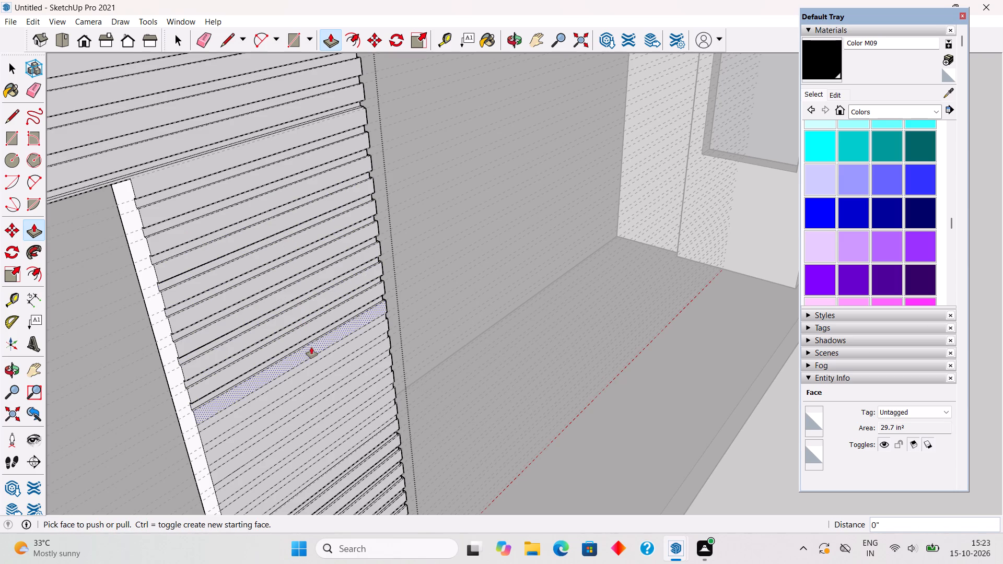
{"action": "double_click", "coordinate": [314, 361]}
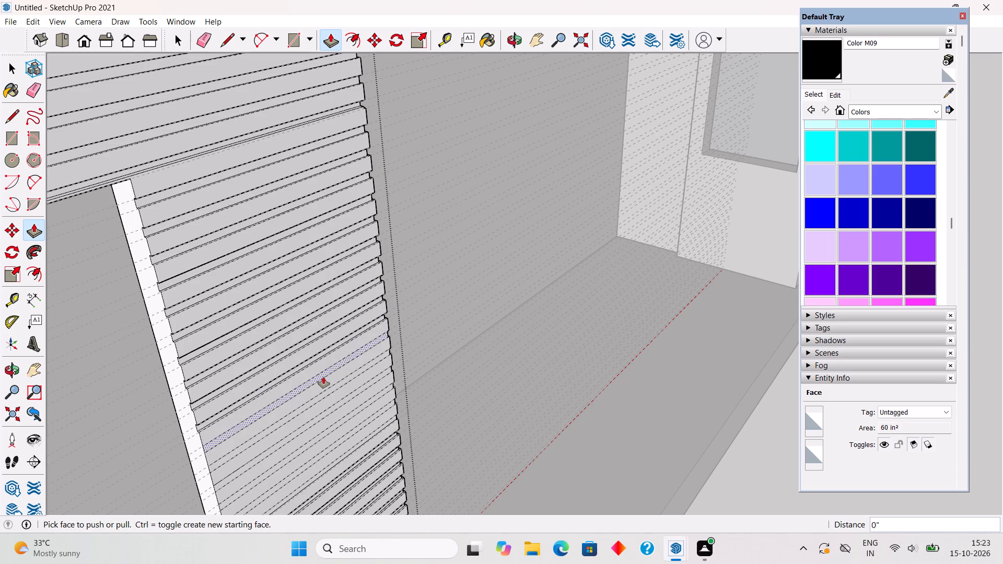
{"action": "double_click", "coordinate": [323, 377]}
{"action": "double_click", "coordinate": [328, 391]}
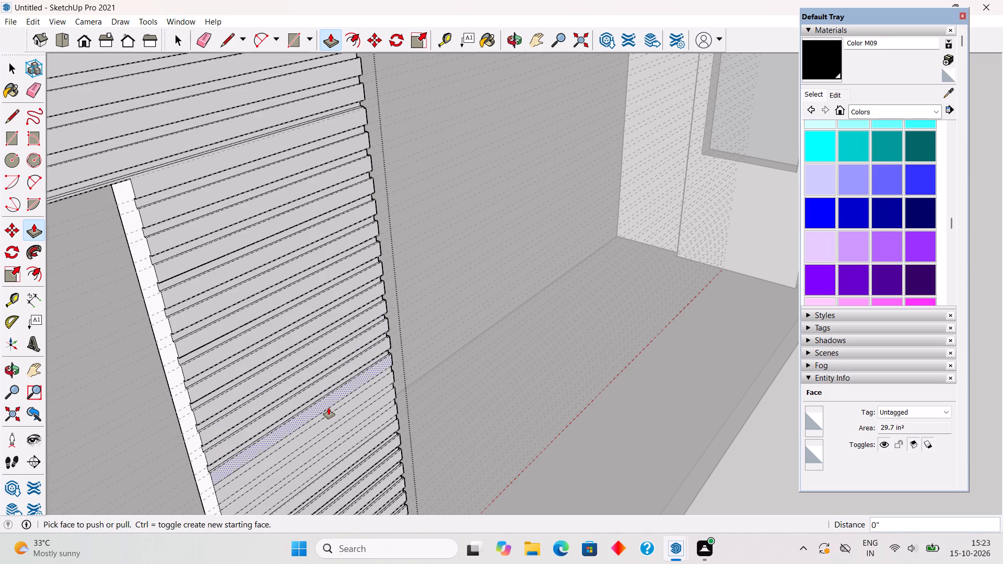
{"action": "double_click", "coordinate": [329, 409]}
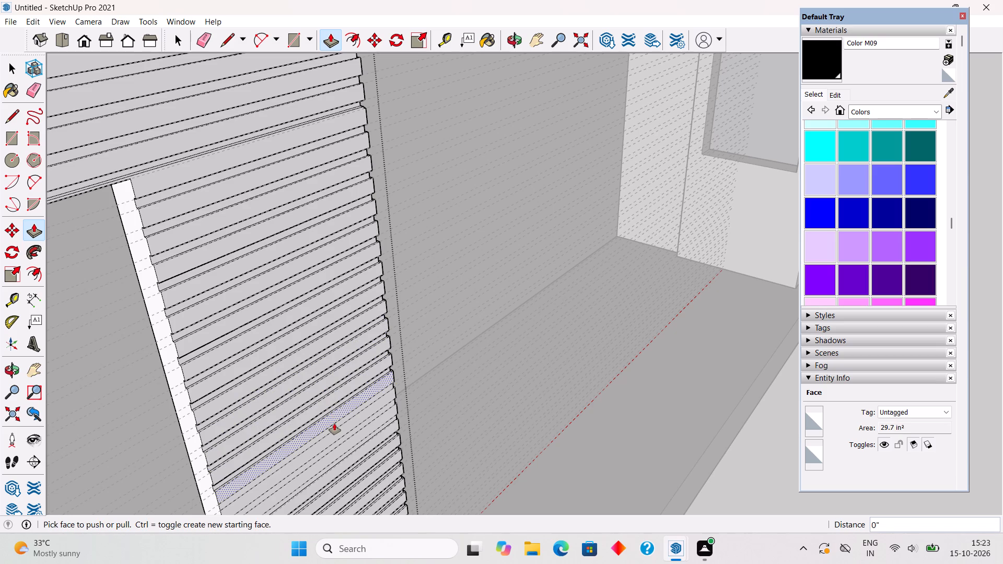
{"action": "double_click", "coordinate": [335, 425]}
{"action": "double_click", "coordinate": [336, 443]}
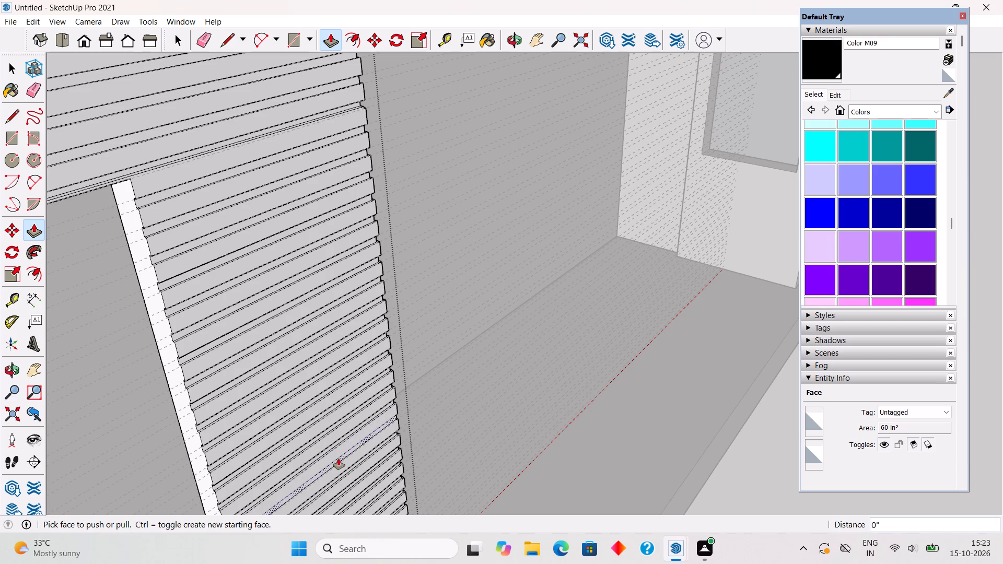
Recess the last narrow strip at the opening's sill on the far side by 0.3" and exit the wall group.
{"action": "scroll", "coordinate": [346, 389], "scroll_direction": "down", "scroll_amount": 7}
{"action": "scroll", "coordinate": [345, 494], "scroll_direction": "up", "scroll_amount": 3}
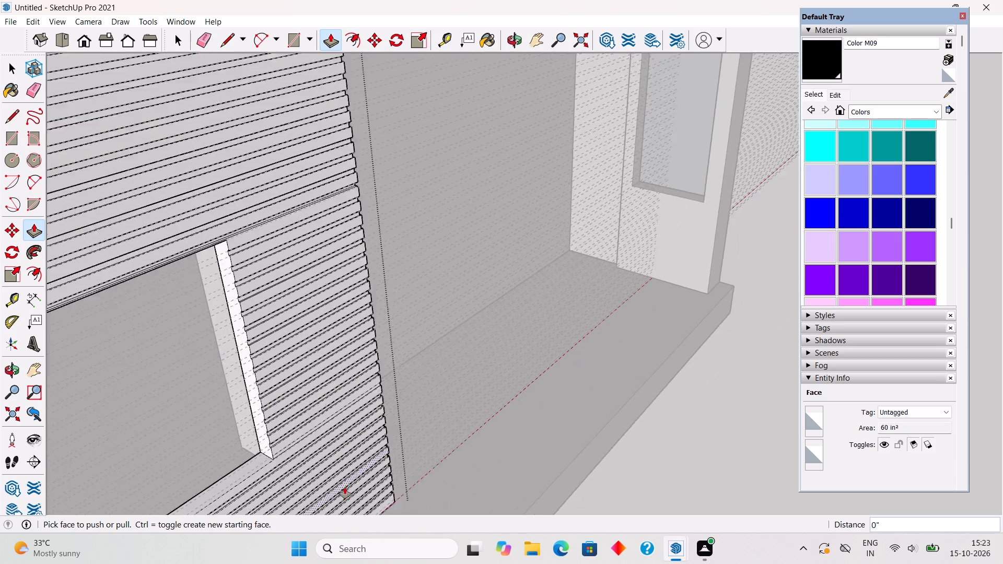
{"action": "scroll", "coordinate": [345, 487], "scroll_direction": "up", "scroll_amount": 3}
{"action": "scroll", "coordinate": [319, 443], "scroll_direction": "up", "scroll_amount": 4}
{"action": "scroll", "coordinate": [273, 418], "scroll_direction": "up", "scroll_amount": 4}
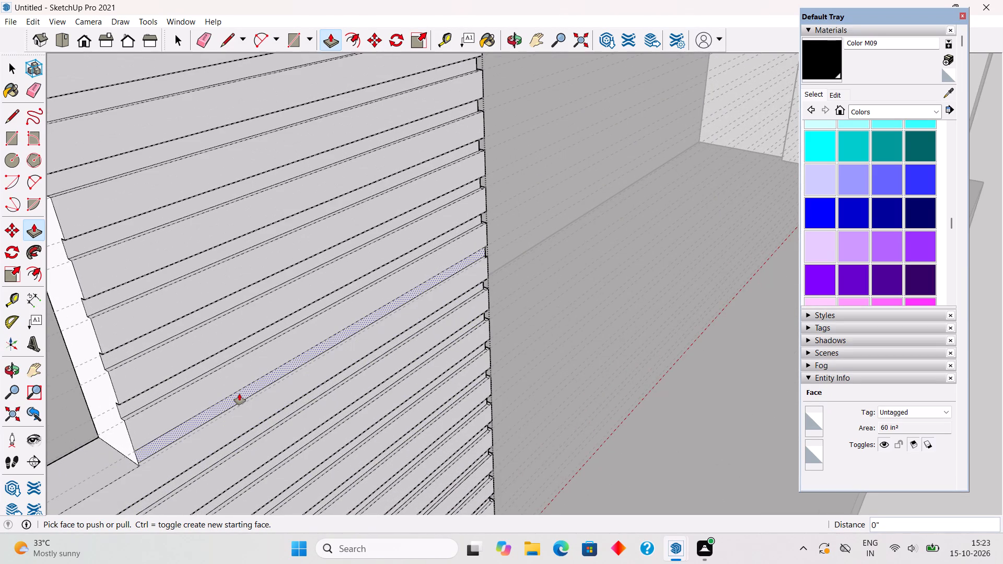
{"action": "left_click", "coordinate": [239, 394]}
{"action": "left_click", "coordinate": [239, 394]}
{"action": "scroll", "coordinate": [333, 452], "scroll_direction": "down", "scroll_amount": 6}
{"action": "scroll", "coordinate": [376, 428], "scroll_direction": "down", "scroll_amount": 5}
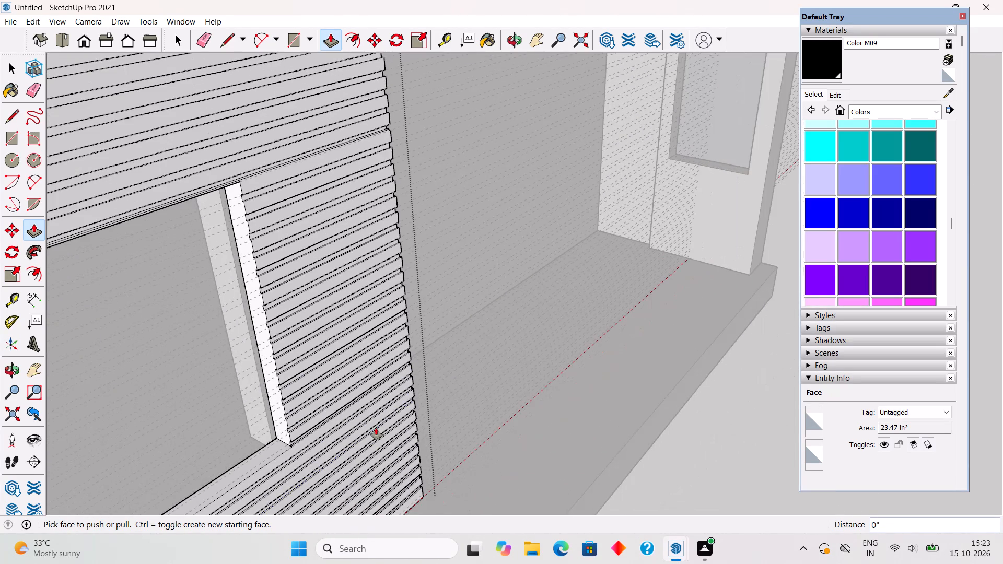
{"action": "key", "text": "space"}
{"action": "scroll", "coordinate": [376, 428], "scroll_direction": "down", "scroll_amount": 19}
{"action": "left_click", "coordinate": [438, 474]}
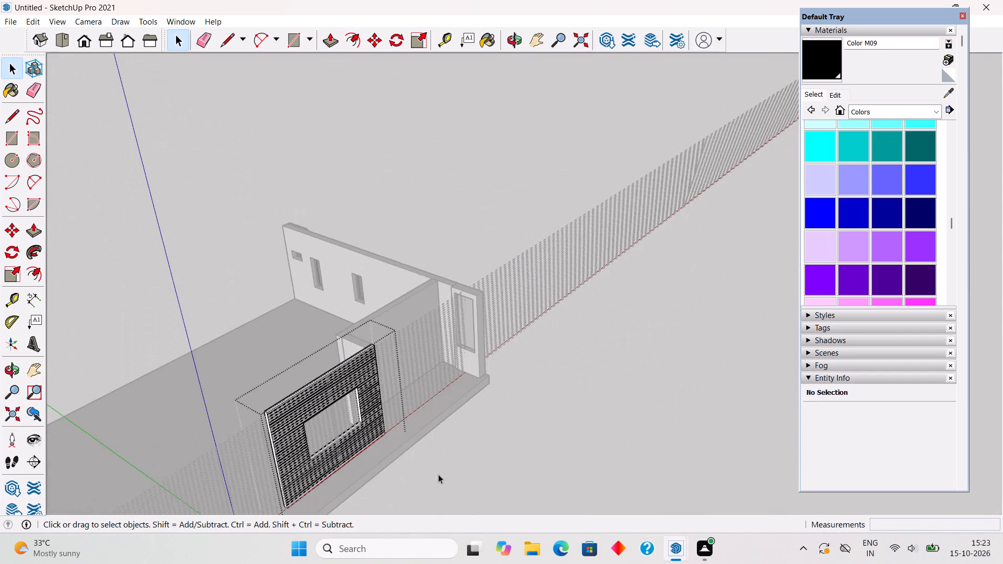
Select all the horizontal guide lines running across the model and delete them.
{"action": "middle_click_drag", "start_coordinate": [417, 449], "coordinate": [216, 352]}
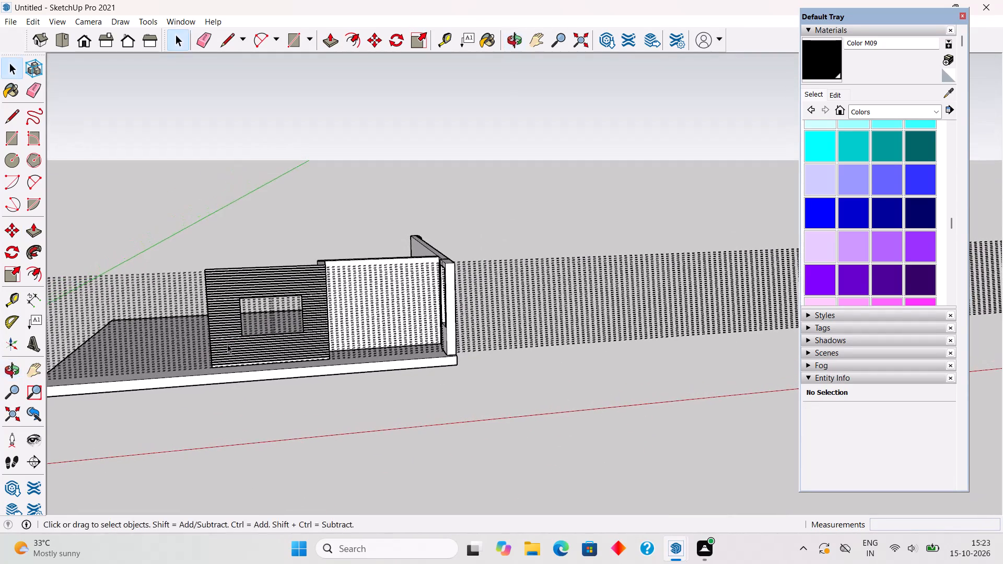
{"action": "left_click_drag", "start_coordinate": [559, 406], "coordinate": [486, 214]}
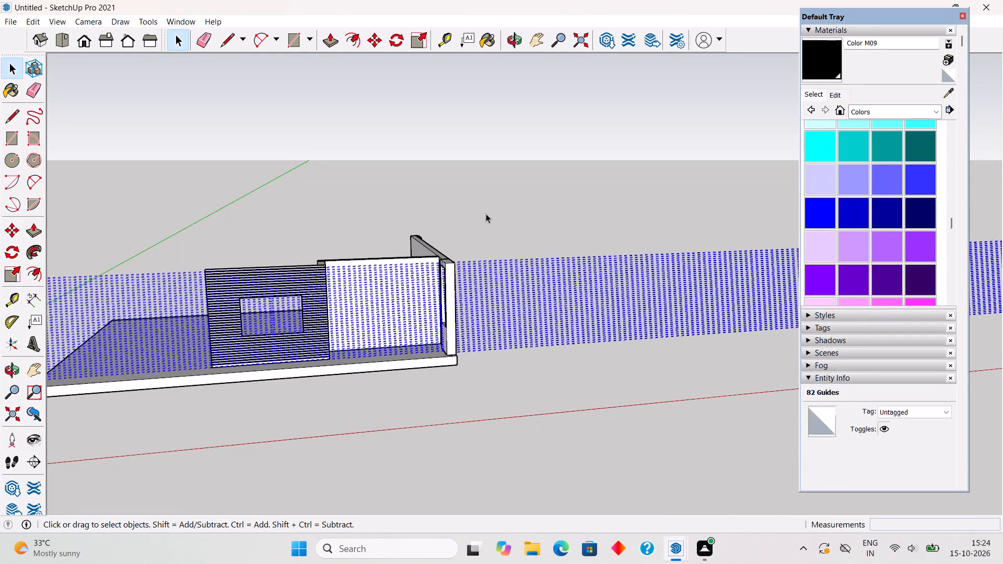
{"action": "key", "text": "Delete"}
Unhide the last hidden objects.
{"action": "middle_click_drag", "start_coordinate": [324, 368], "coordinate": [120, 363]}
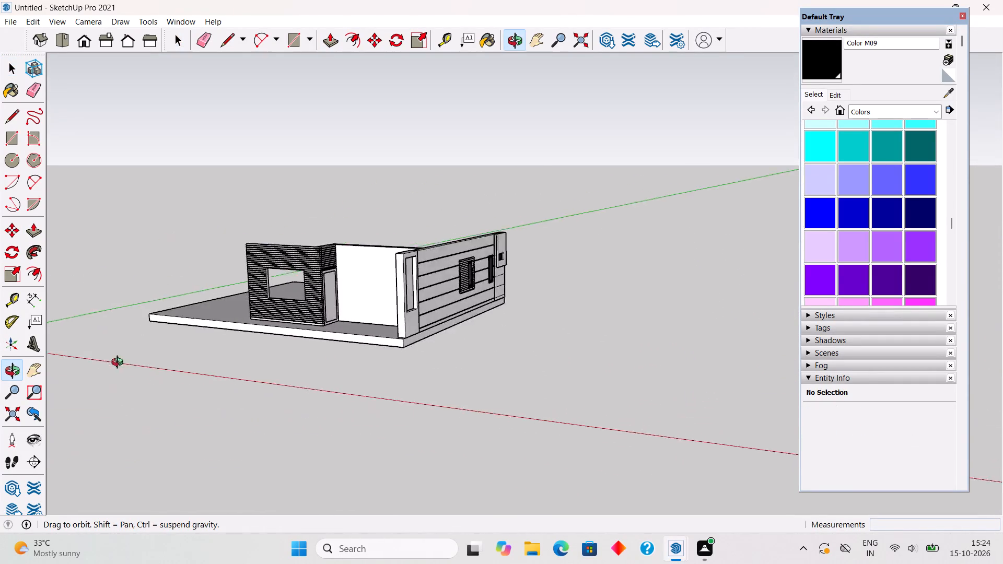
{"action": "middle_click_drag", "start_coordinate": [120, 363], "coordinate": [369, 350]}
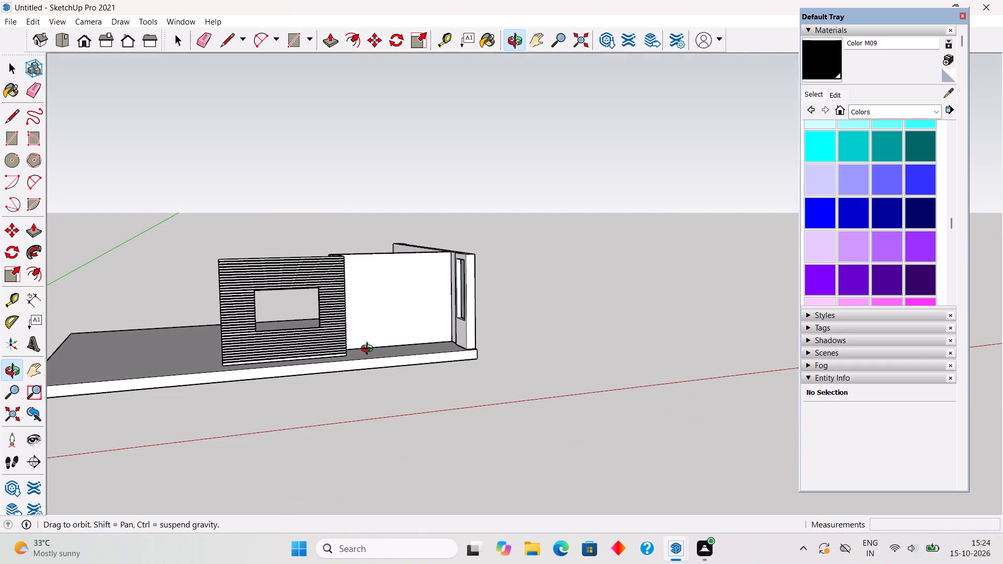
{"action": "middle_click_drag", "start_coordinate": [369, 350], "coordinate": [325, 373]}
{"action": "left_click", "coordinate": [30, 21]}
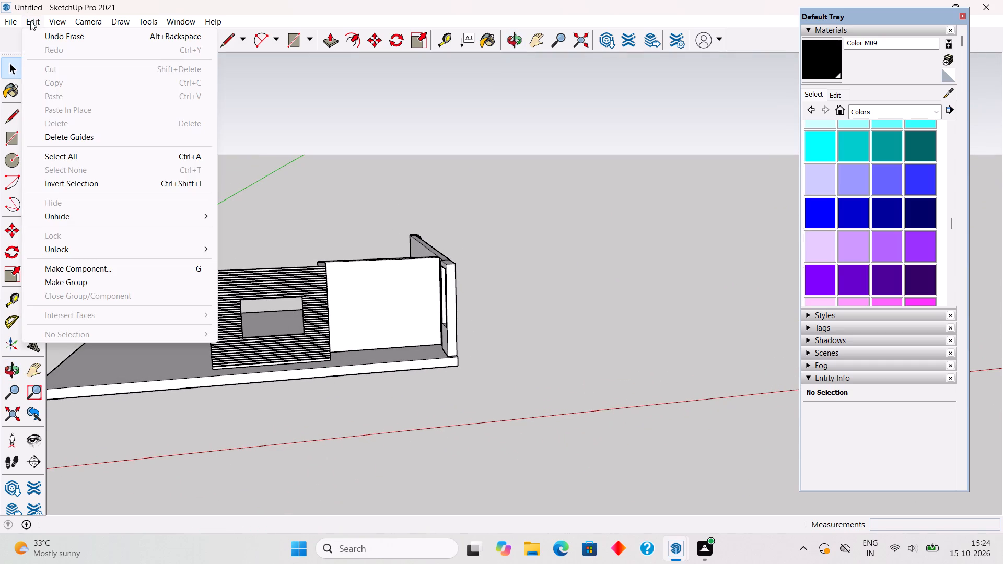
{"action": "left_click", "coordinate": [121, 214]}
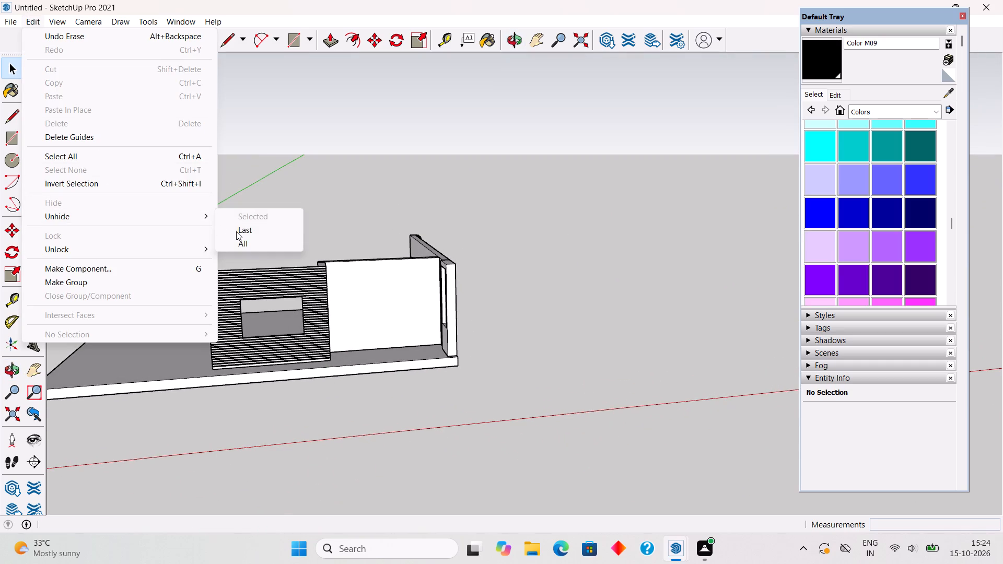
{"action": "left_click", "coordinate": [239, 232]}
Examine the grooved wall, its window and door, and the adjoining walls from several angles.
{"action": "middle_click_drag", "start_coordinate": [320, 258], "coordinate": [33, 323]}
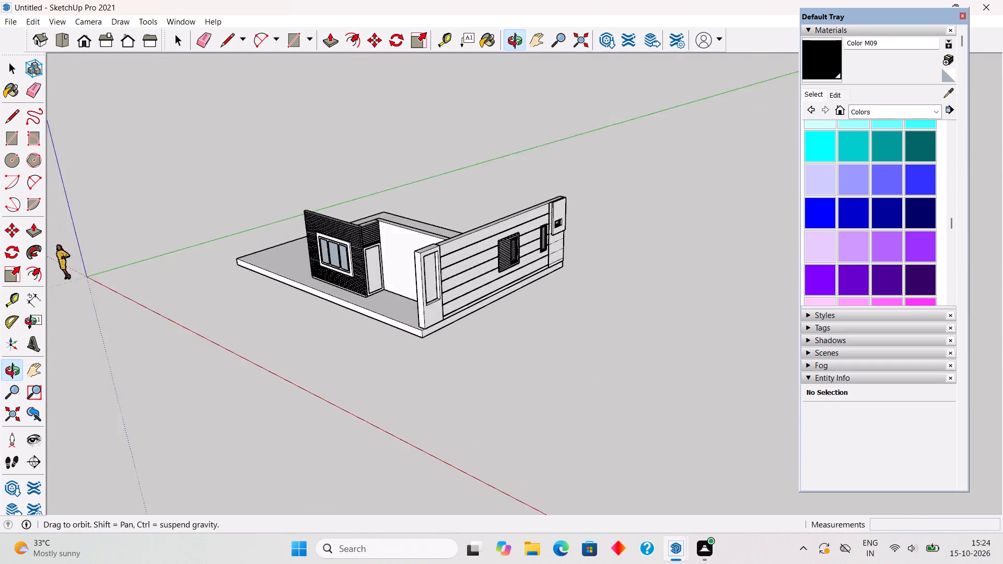
{"action": "middle_click_drag", "start_coordinate": [33, 323], "coordinate": [406, 316]}
{"action": "scroll", "coordinate": [345, 340], "scroll_direction": "up", "scroll_amount": 9}
{"action": "middle_click_drag", "start_coordinate": [204, 343], "coordinate": [132, 330]}
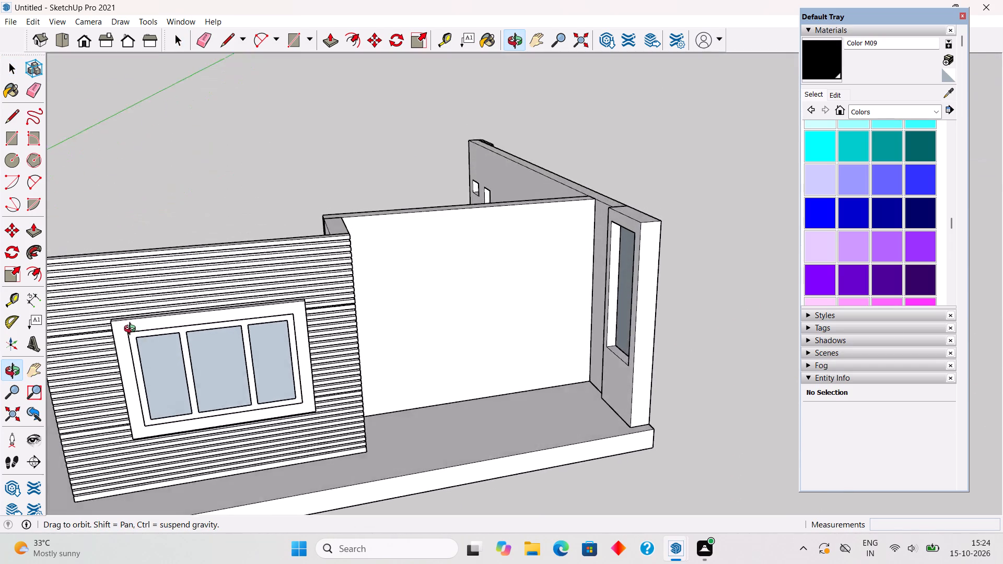
{"action": "middle_click_drag", "start_coordinate": [132, 330], "coordinate": [273, 279]}
{"action": "scroll", "coordinate": [273, 279], "scroll_direction": "down", "scroll_amount": 9}
{"action": "middle_click_drag", "start_coordinate": [298, 287], "coordinate": [46, 272]}
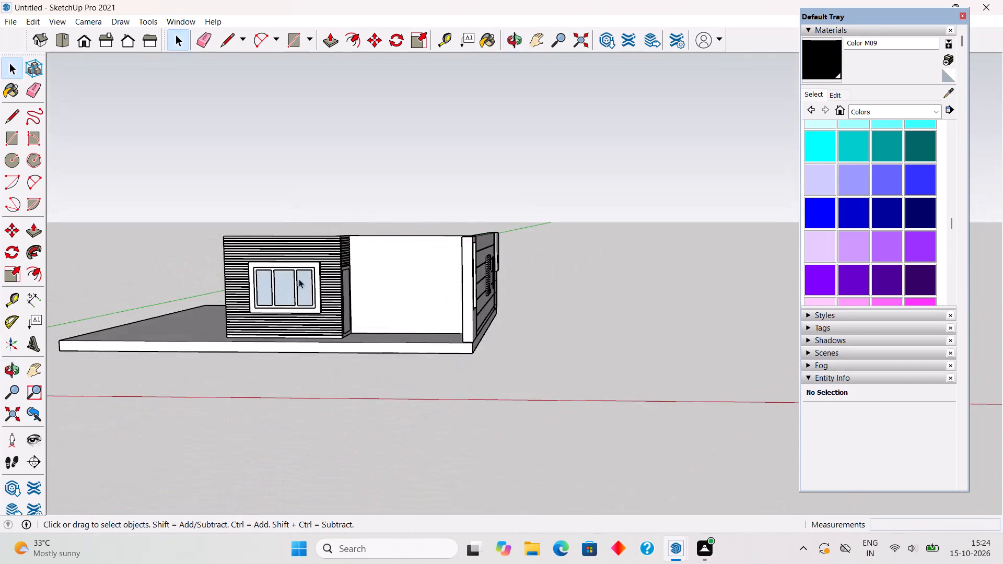
{"action": "scroll", "coordinate": [403, 280], "scroll_direction": "up", "scroll_amount": 5}
{"action": "middle_click_drag", "start_coordinate": [442, 287], "coordinate": [473, 310]}
{"action": "scroll", "coordinate": [473, 310], "scroll_direction": "up", "scroll_amount": 4}
{"action": "scroll", "coordinate": [548, 302], "scroll_direction": "up", "scroll_amount": 2}
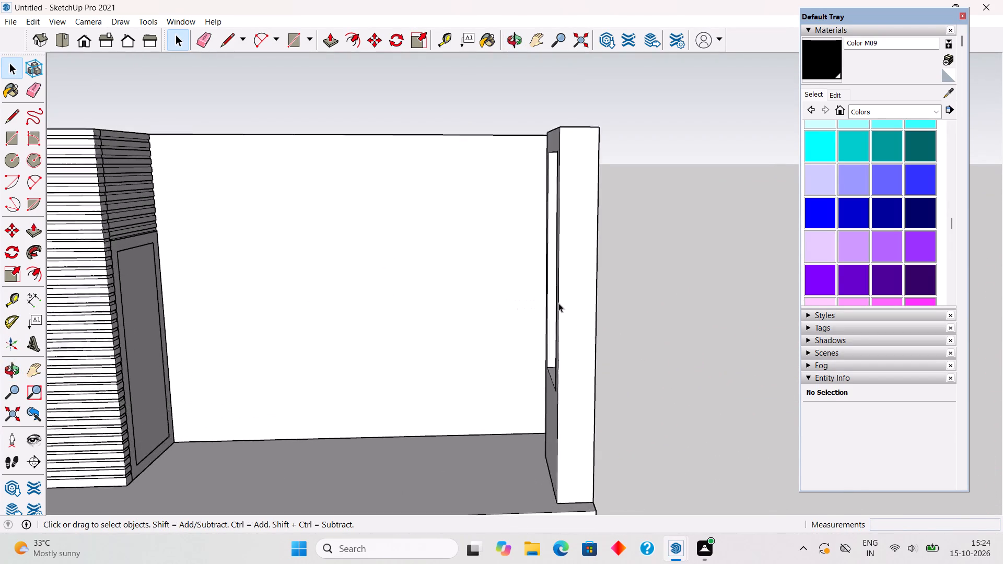
{"action": "scroll", "coordinate": [558, 303], "scroll_direction": "up", "scroll_amount": 1}
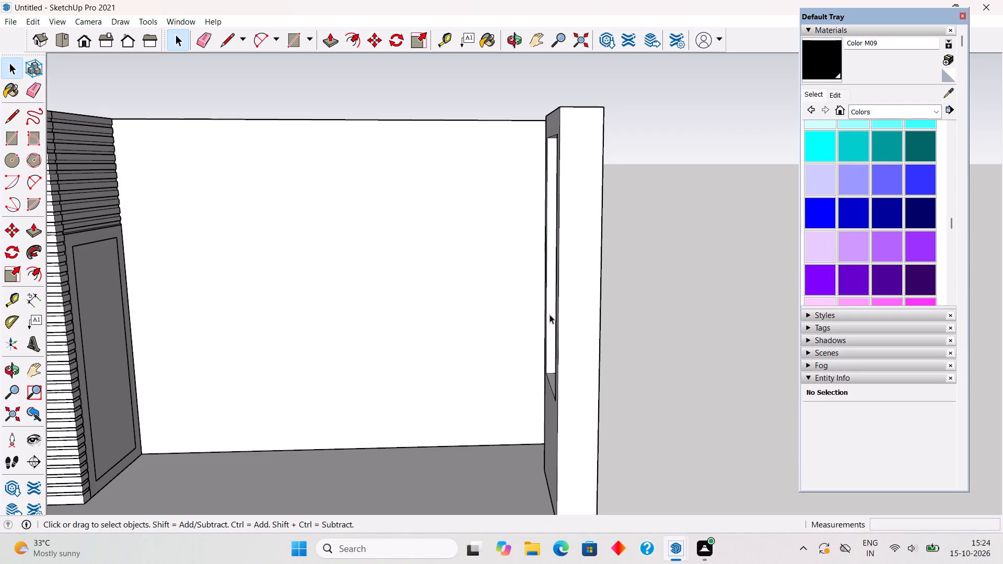
{"action": "scroll", "coordinate": [550, 314], "scroll_direction": "down", "scroll_amount": 9}
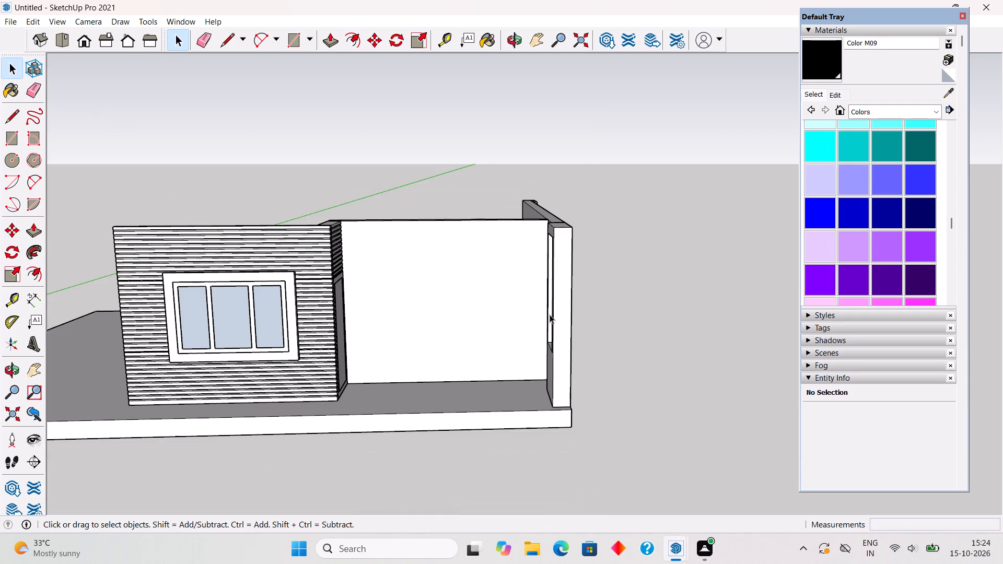
{"action": "middle_click_drag", "start_coordinate": [569, 324], "coordinate": [556, 365]}
{"action": "scroll", "coordinate": [556, 365], "scroll_direction": "up", "scroll_amount": 2}
{"action": "scroll", "coordinate": [404, 305], "scroll_direction": "up", "scroll_amount": 4}
{"action": "middle_click_drag", "start_coordinate": [399, 303], "coordinate": [232, 266]}
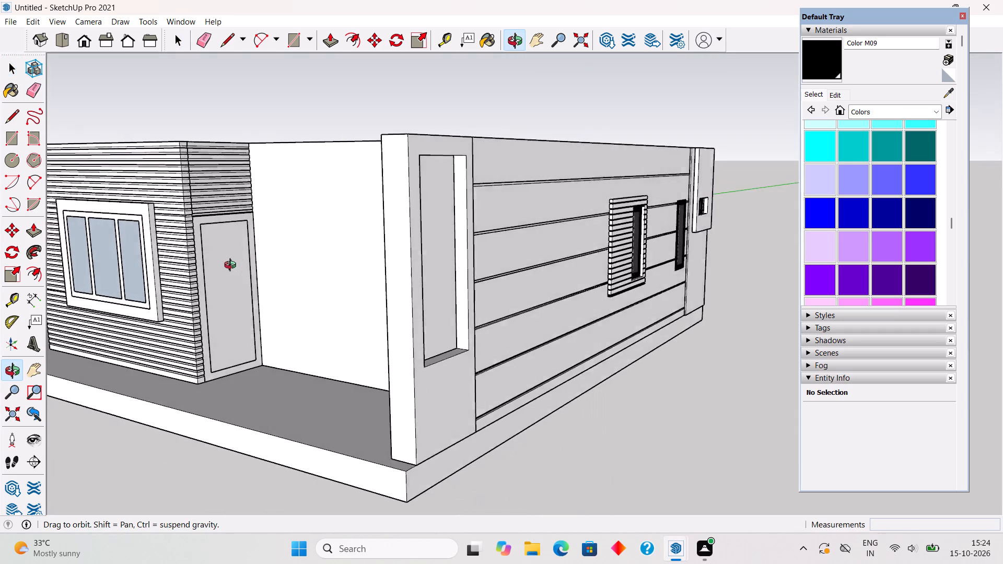
Examine the grooved window wall, the door recess and the long panelled wall from inside and outside.
{"action": "middle_click_drag", "start_coordinate": [232, 266], "coordinate": [357, 297]}
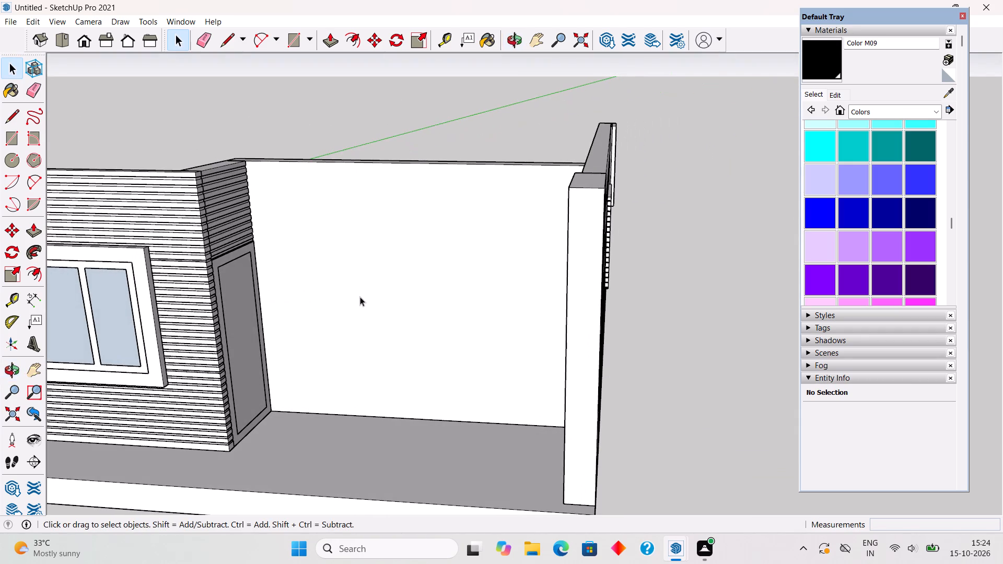
{"action": "middle_click_drag", "start_coordinate": [522, 333], "coordinate": [569, 331]}
{"action": "scroll", "coordinate": [570, 331], "scroll_direction": "up", "scroll_amount": 1}
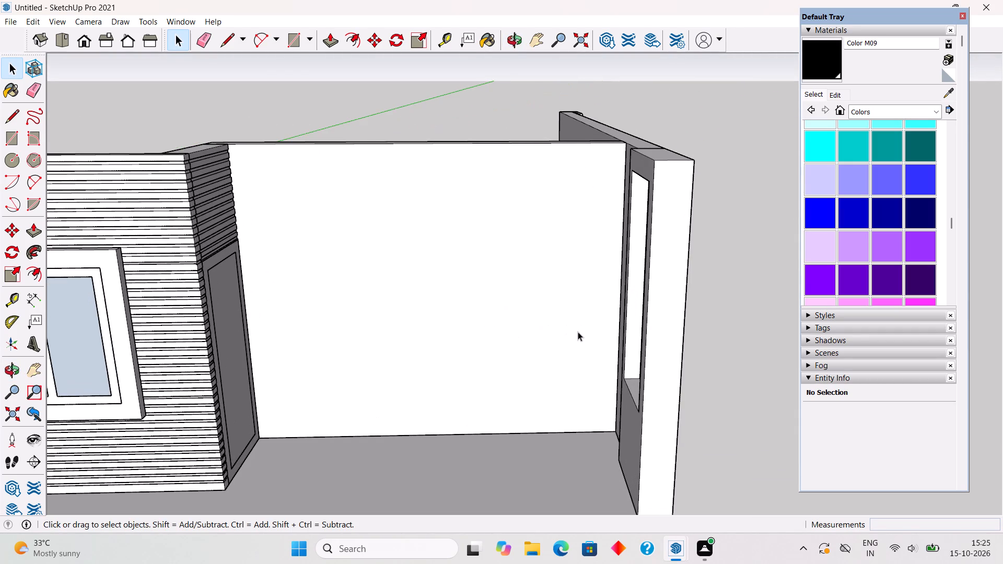
{"action": "middle_click_drag", "start_coordinate": [579, 332], "coordinate": [607, 325]}
{"action": "scroll", "coordinate": [606, 325], "scroll_direction": "up", "scroll_amount": 2}
{"action": "scroll", "coordinate": [608, 326], "scroll_direction": "down", "scroll_amount": 10}
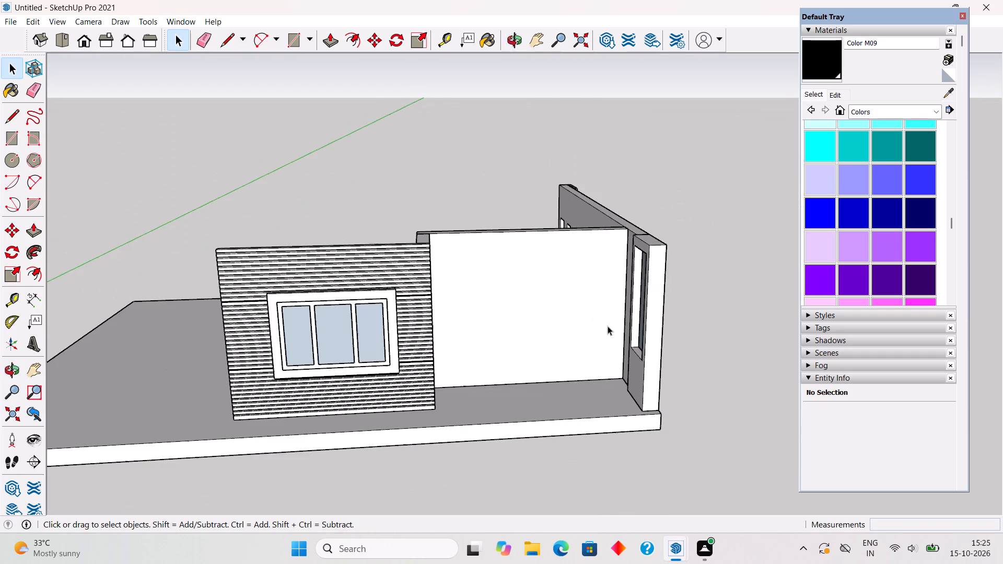
{"action": "scroll", "coordinate": [608, 326], "scroll_direction": "down", "scroll_amount": 1}
{"action": "middle_click_drag", "start_coordinate": [604, 346], "coordinate": [175, 307]}
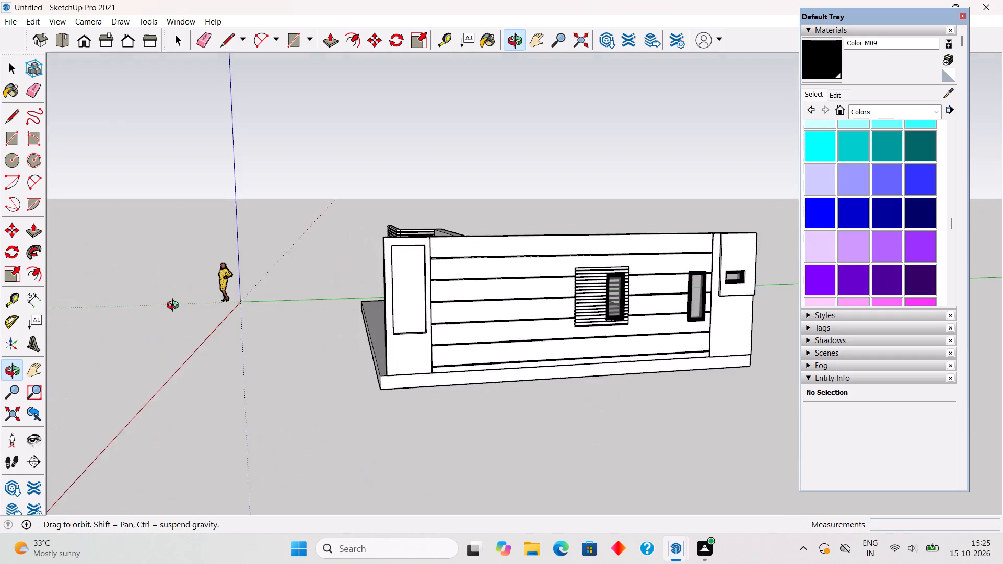
{"action": "middle_click_drag", "start_coordinate": [175, 307], "coordinate": [406, 330]}
{"action": "middle_click_drag", "start_coordinate": [308, 350], "coordinate": [733, 347]}
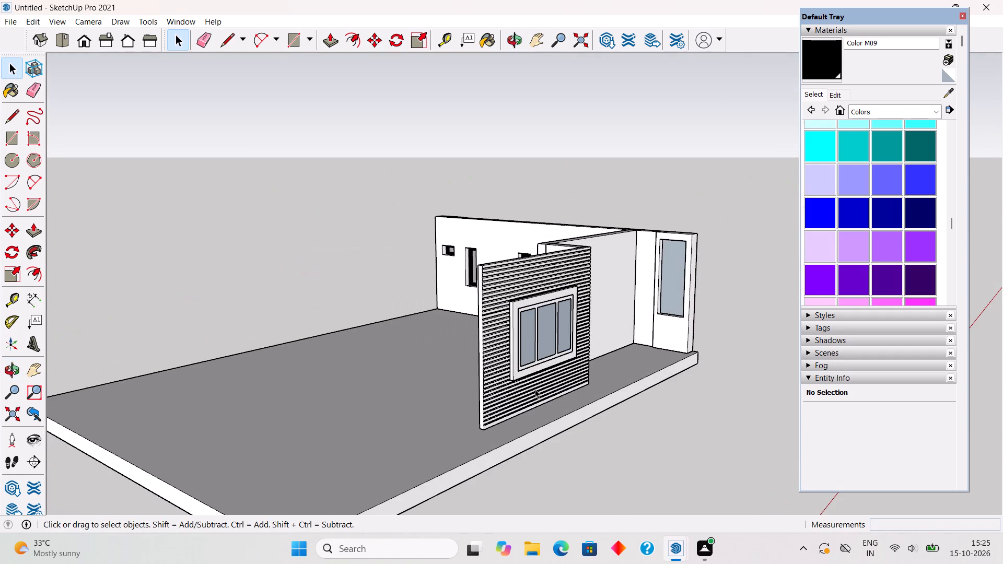
Place a guide along the base of the grooved window wall's free end and a parallel guide 9" beyond it.
{"action": "scroll", "coordinate": [522, 391], "scroll_direction": "up", "scroll_amount": 6}
{"action": "middle_click_drag", "start_coordinate": [440, 445], "coordinate": [645, 454]}
{"action": "scroll", "coordinate": [680, 419], "scroll_direction": "up", "scroll_amount": 18}
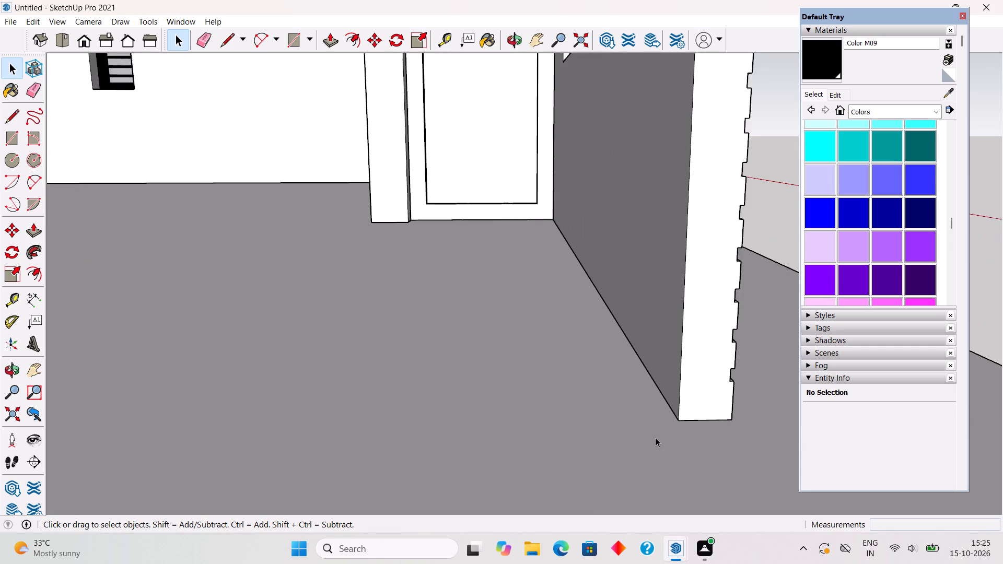
{"action": "key", "text": "t"}
{"action": "double_click", "coordinate": [696, 417]}
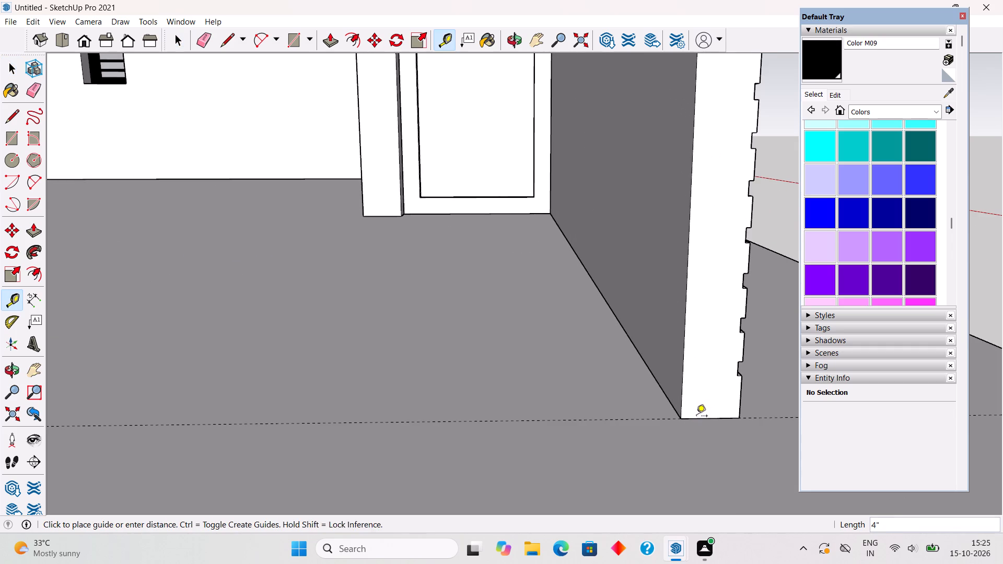
{"action": "left_click", "coordinate": [664, 418]}
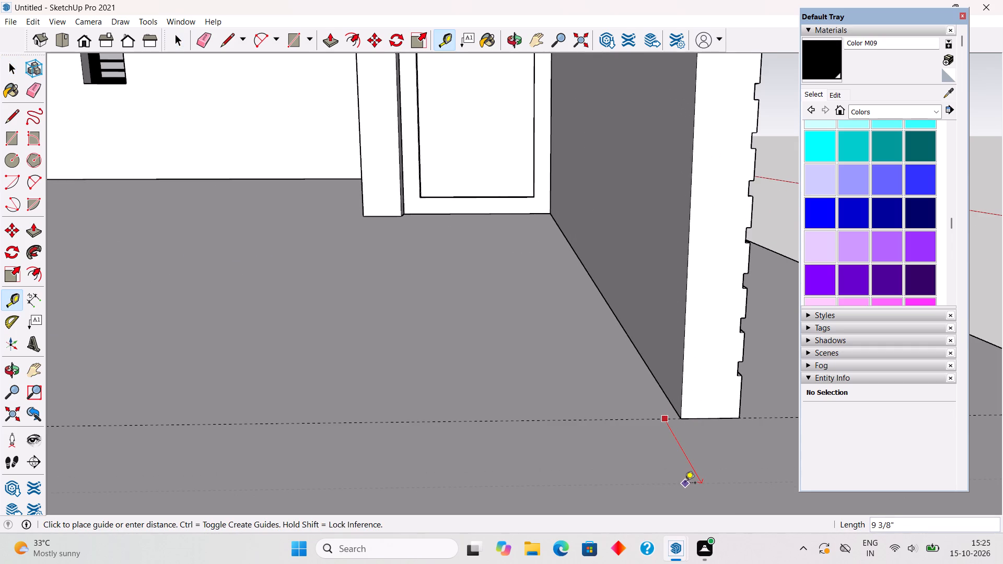
{"action": "type", "text": "9\""}
{"action": "key", "text": "Return"}
{"action": "key", "text": "space"}
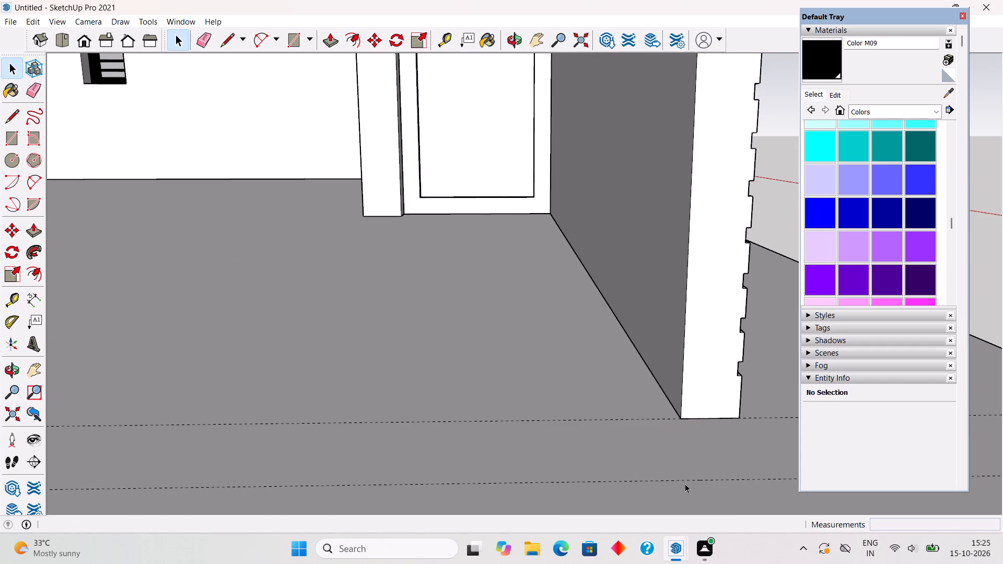
Place a guide parallel to the window wall's inner base edge, through the outer corner of its free end.
{"action": "key", "text": "t"}
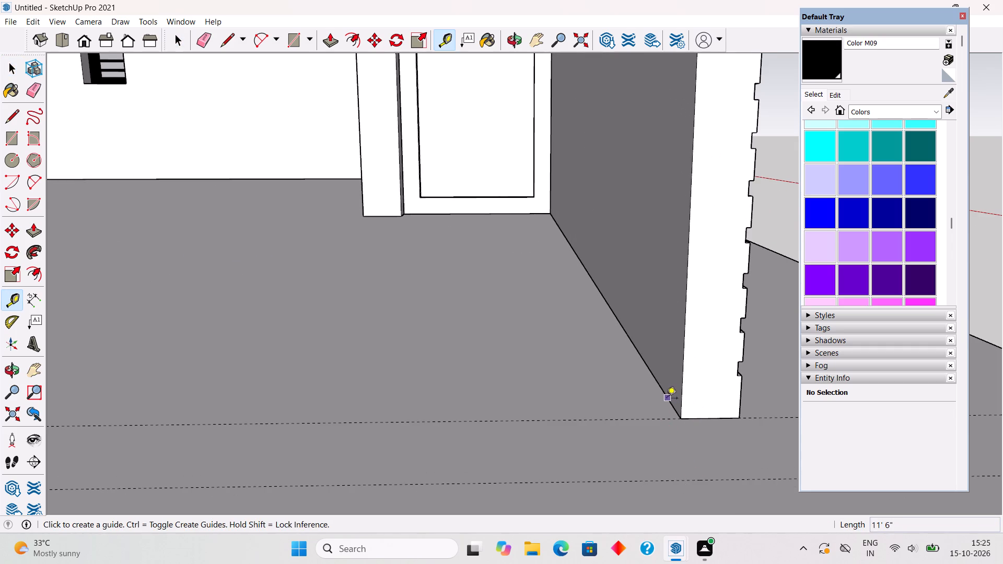
{"action": "left_click", "coordinate": [667, 399]}
{"action": "left_click", "coordinate": [734, 420]}
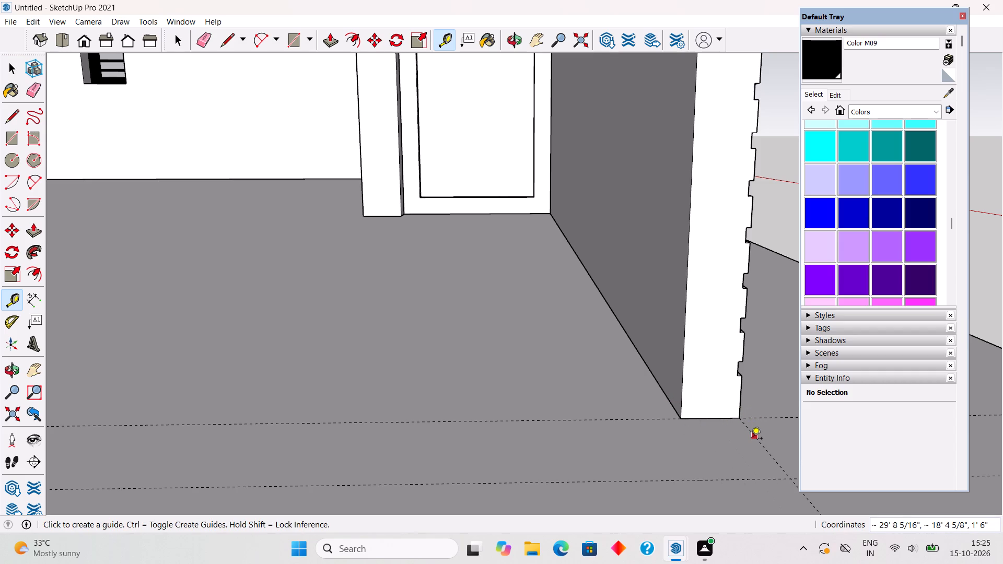
{"action": "key", "text": "space"}
Draw a 9" by 27' 7" rectangle between the guides, from the floor slab's far edge to the window wall's outer corner.
{"action": "scroll", "coordinate": [751, 439], "scroll_direction": "down", "scroll_amount": 15}
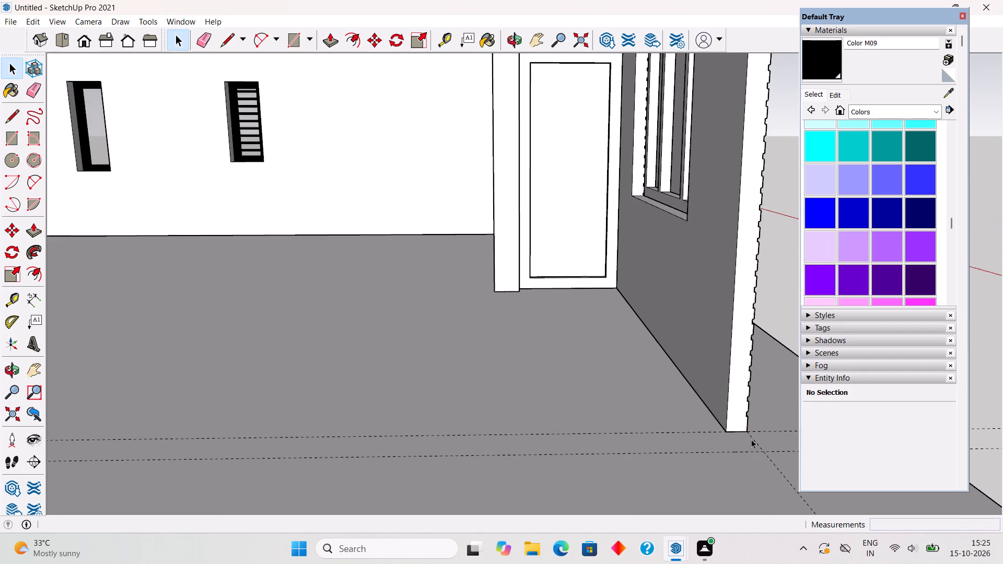
{"action": "scroll", "coordinate": [751, 439], "scroll_direction": "down", "scroll_amount": 13}
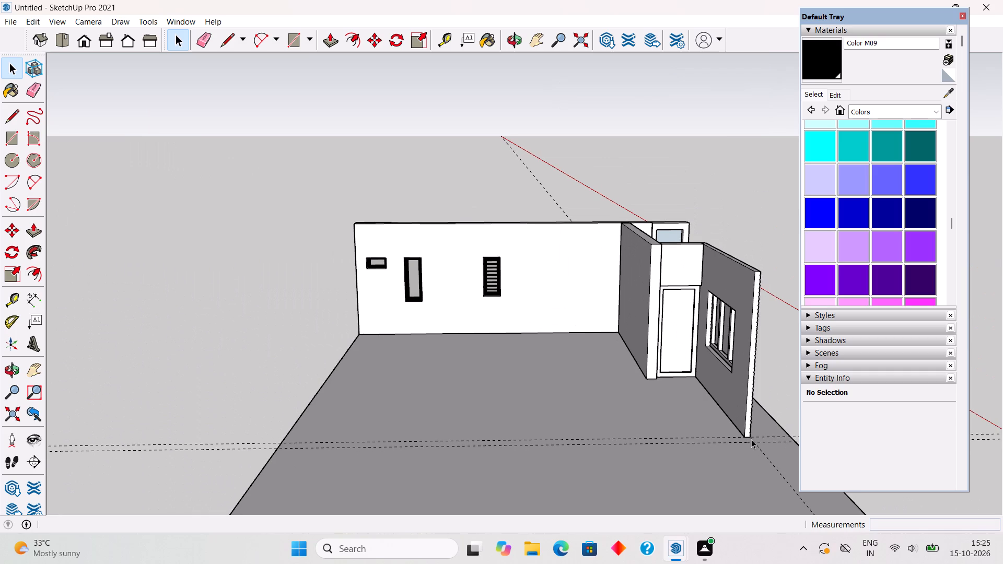
{"action": "key", "text": "r"}
{"action": "scroll", "coordinate": [317, 437], "scroll_direction": "up", "scroll_amount": 3}
{"action": "scroll", "coordinate": [260, 443], "scroll_direction": "up", "scroll_amount": 5}
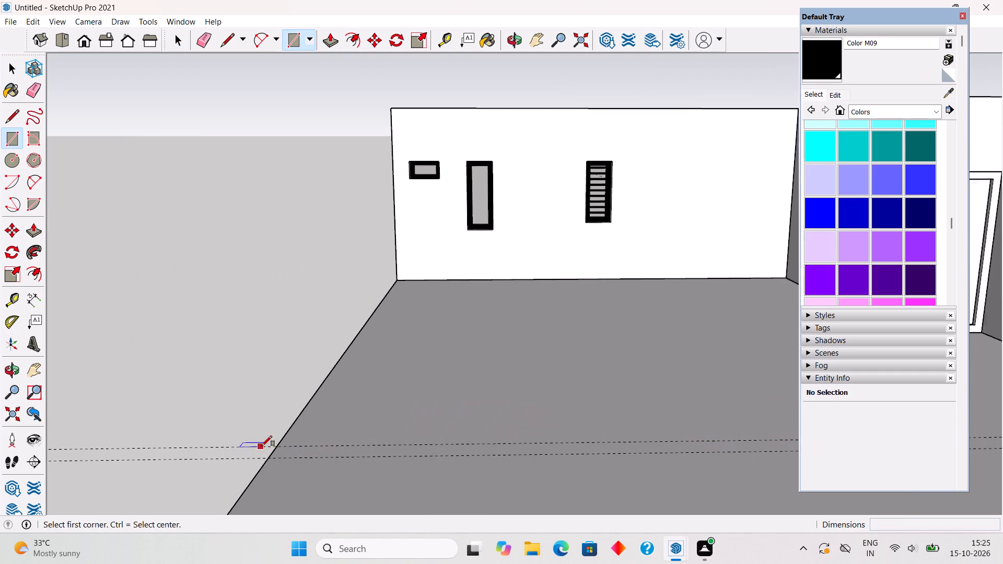
{"action": "left_click", "coordinate": [283, 445]}
{"action": "scroll", "coordinate": [282, 445], "scroll_direction": "down", "scroll_amount": 8}
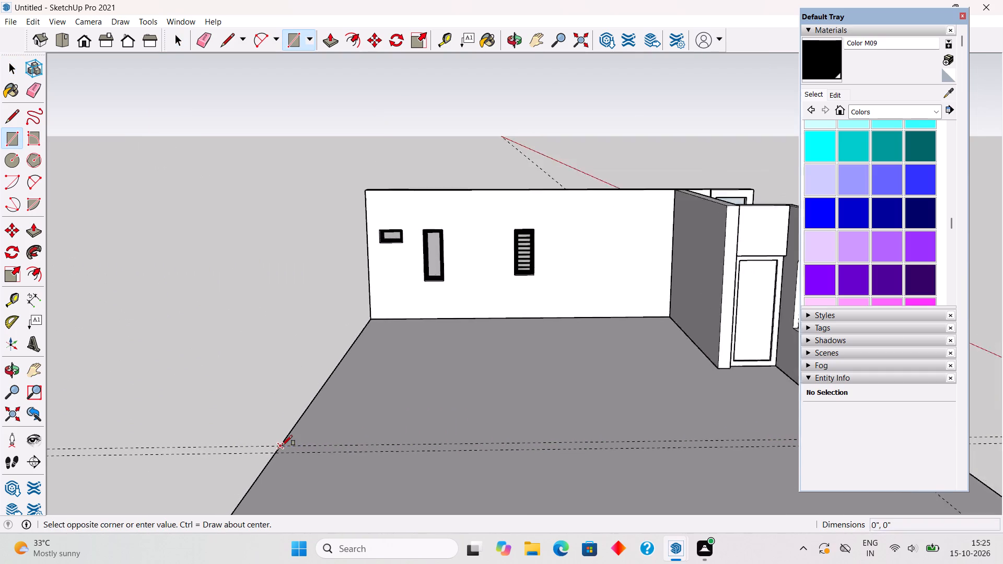
{"action": "scroll", "coordinate": [282, 445], "scroll_direction": "down", "scroll_amount": 2}
{"action": "scroll", "coordinate": [724, 474], "scroll_direction": "up", "scroll_amount": 4}
{"action": "scroll", "coordinate": [753, 440], "scroll_direction": "up", "scroll_amount": 3}
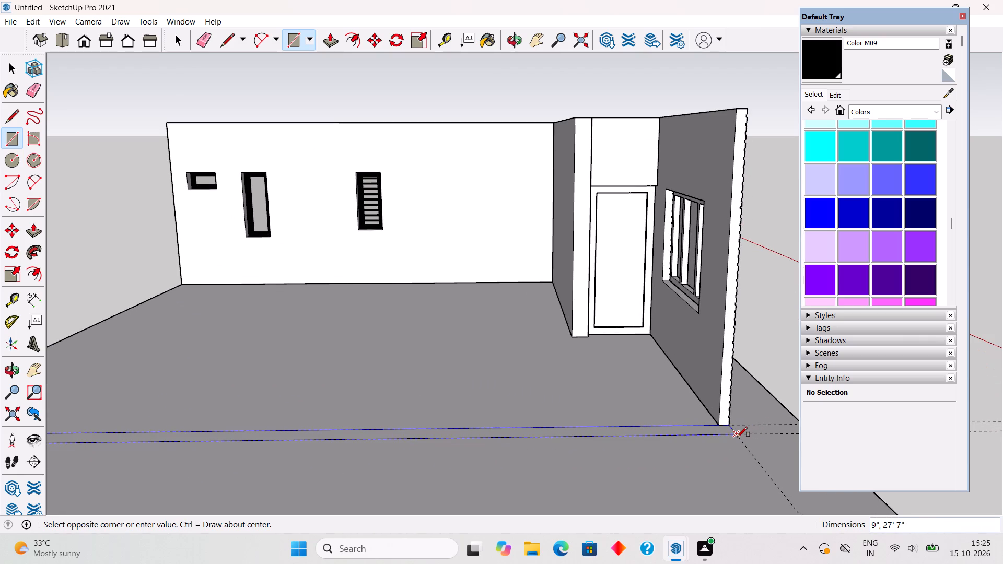
{"action": "left_click", "coordinate": [737, 437]}
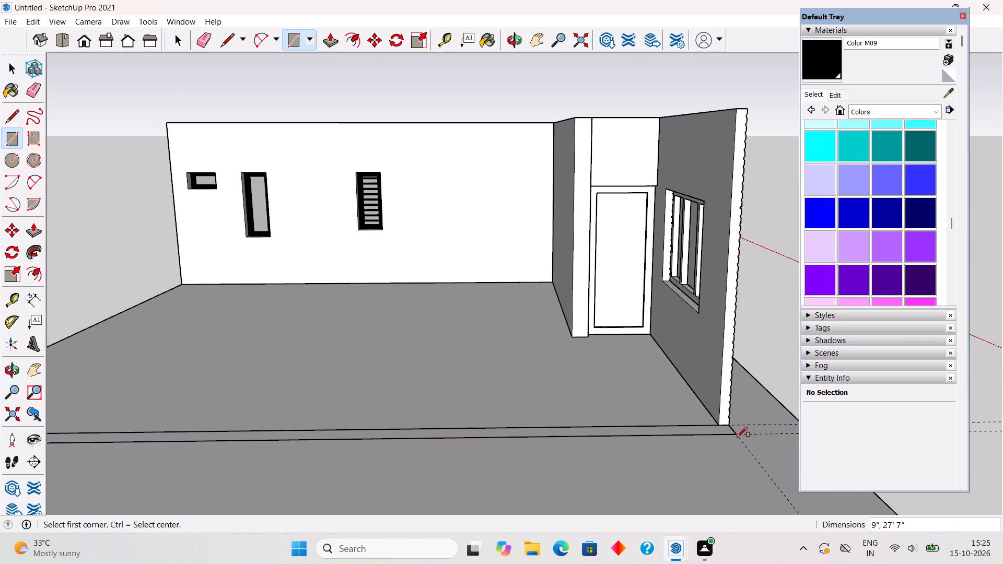
{"action": "key", "text": "space"}
Push/Pull the long 9" strip up 10' to the top of the grooved window wall.
{"action": "type", "text": "p"}
{"action": "left_click", "coordinate": [707, 432]}
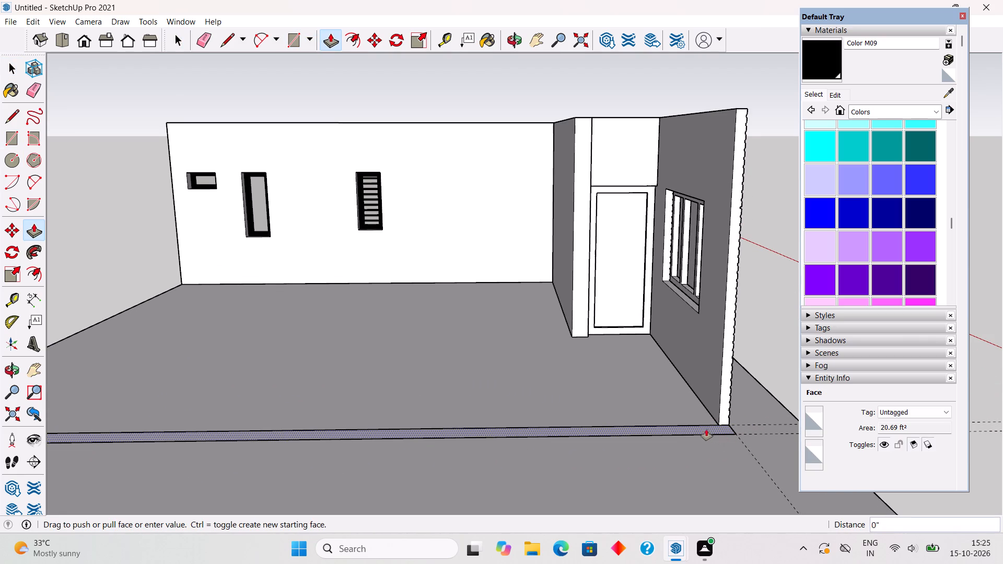
{"action": "scroll", "coordinate": [712, 390], "scroll_direction": "down", "scroll_amount": 10}
{"action": "middle_click_drag", "start_coordinate": [730, 281], "coordinate": [252, 362]}
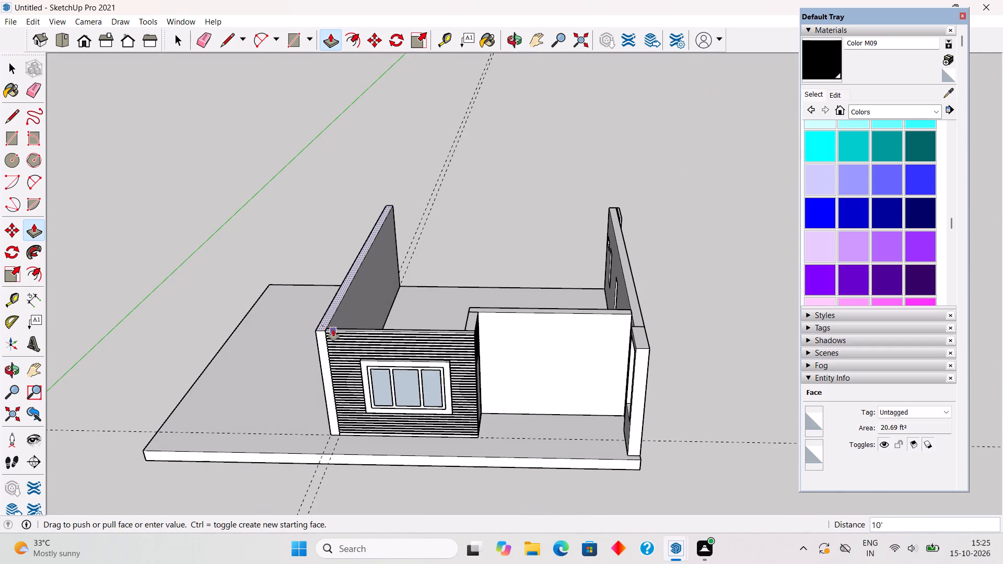
{"action": "left_click", "coordinate": [333, 330]}
{"action": "key", "text": "space"}
Select all the connected geometry of the new 10' wall and make it a group.
{"action": "triple_click", "coordinate": [329, 316]}
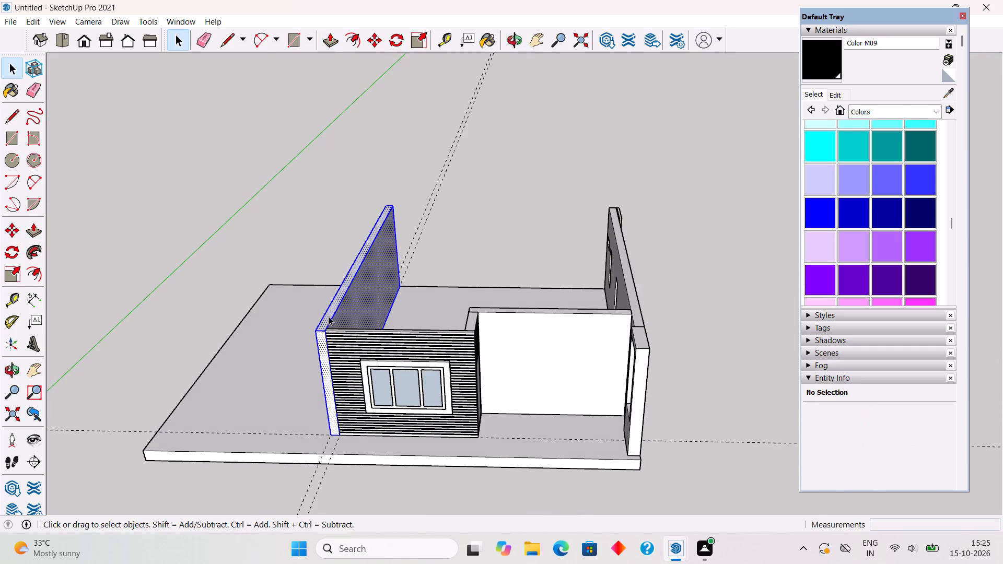
{"action": "right_click", "coordinate": [329, 316]}
{"action": "left_click", "coordinate": [374, 426]}
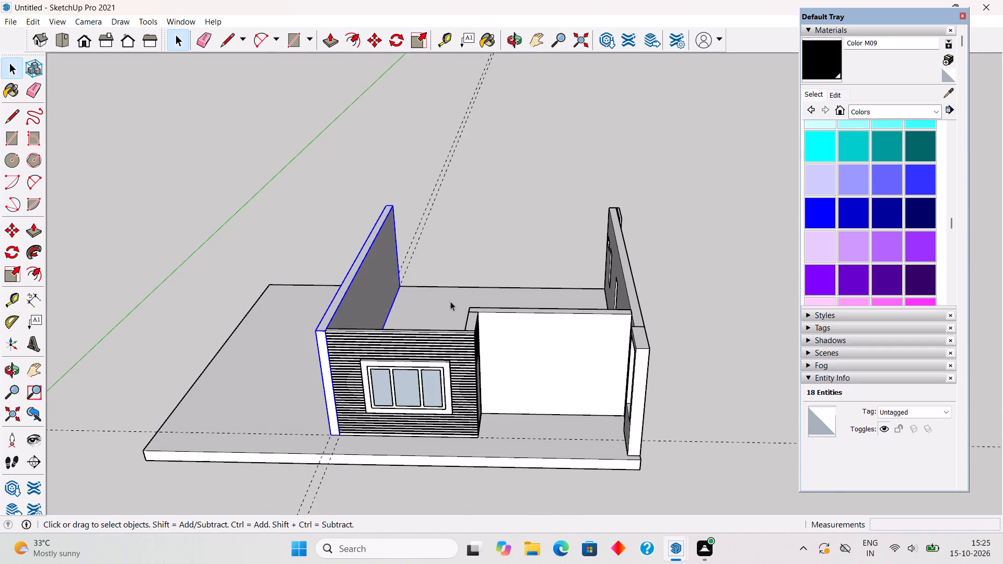
{"action": "left_click", "coordinate": [469, 249]}
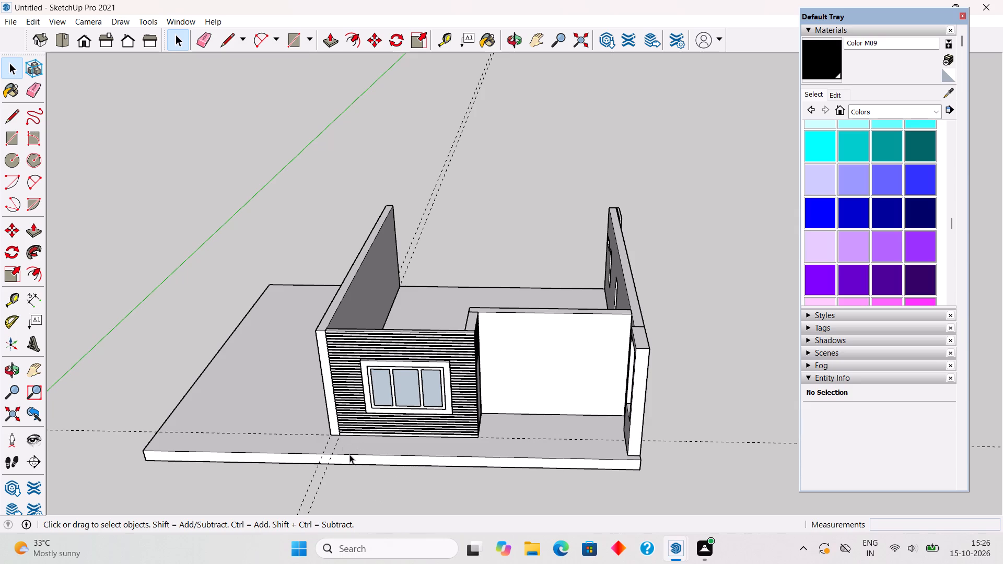
Examine the corner where the new wall meets the grooved window wall, and the surrounding walls.
{"action": "scroll", "coordinate": [342, 447], "scroll_direction": "up", "scroll_amount": 16}
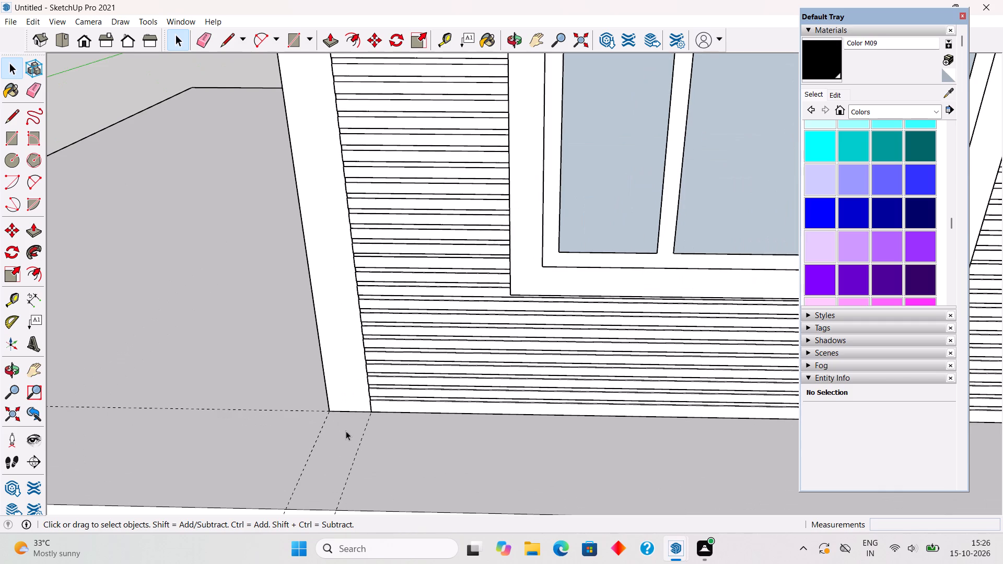
{"action": "scroll", "coordinate": [351, 418], "scroll_direction": "down", "scroll_amount": 9}
{"action": "middle_click_drag", "start_coordinate": [374, 432], "coordinate": [365, 457]}
{"action": "scroll", "coordinate": [365, 457], "scroll_direction": "down", "scroll_amount": 2}
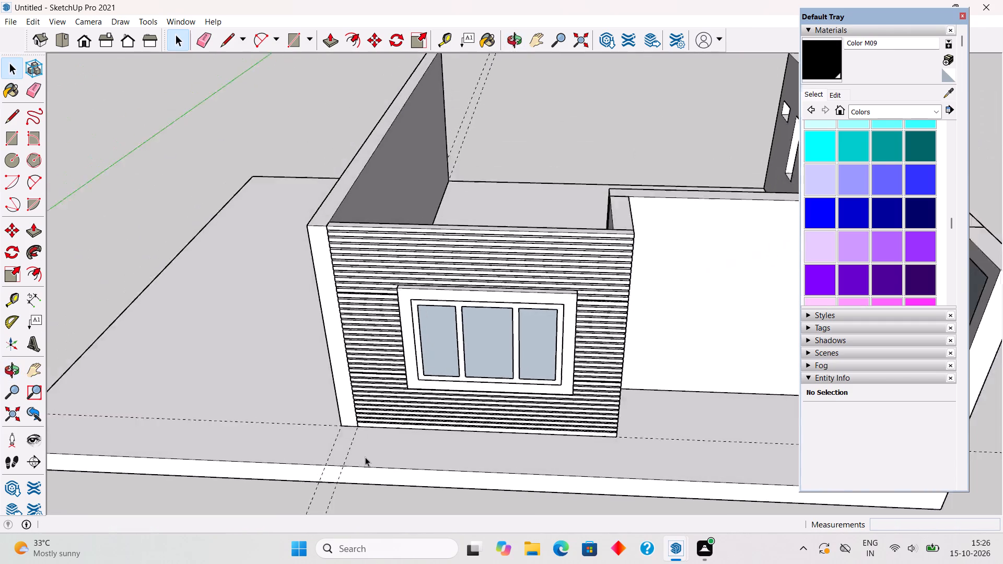
{"action": "scroll", "coordinate": [365, 457], "scroll_direction": "down", "scroll_amount": 1}
{"action": "middle_click_drag", "start_coordinate": [364, 457], "coordinate": [68, 364]}
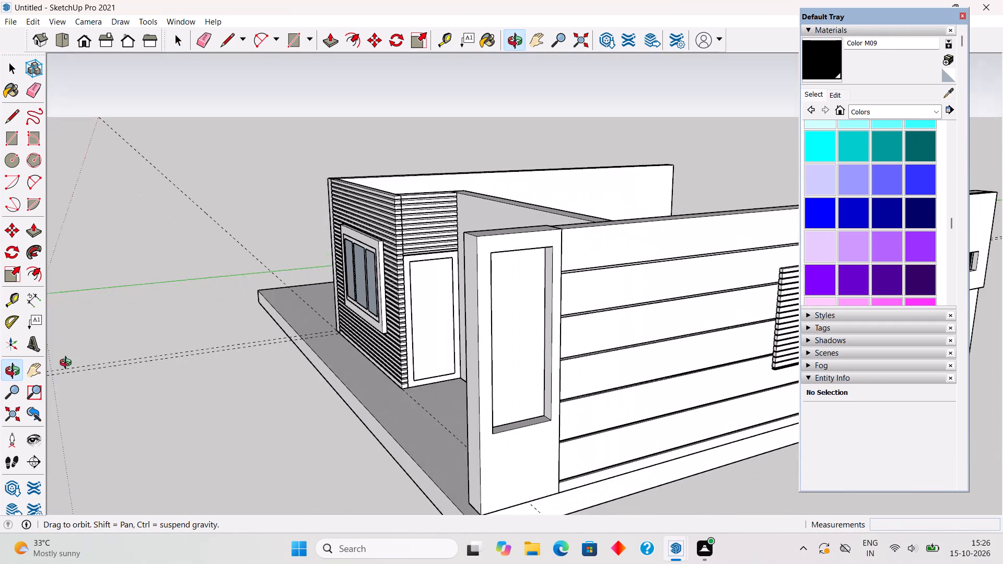
{"action": "middle_click_drag", "start_coordinate": [68, 364], "coordinate": [197, 410]}
{"action": "scroll", "coordinate": [197, 413], "scroll_direction": "down", "scroll_amount": 1}
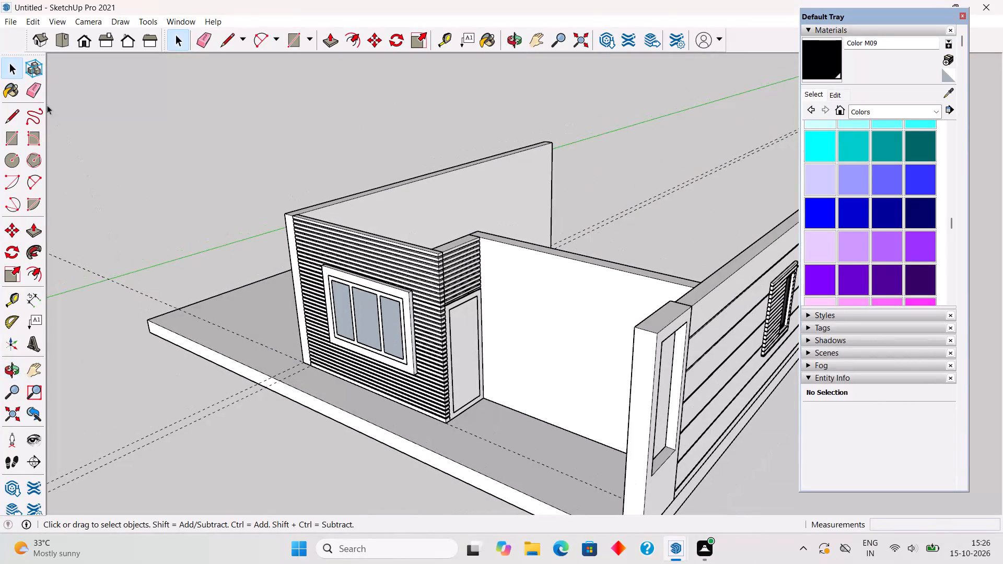
Unhide all hidden objects in the model.
{"action": "left_click", "coordinate": [43, 20]}
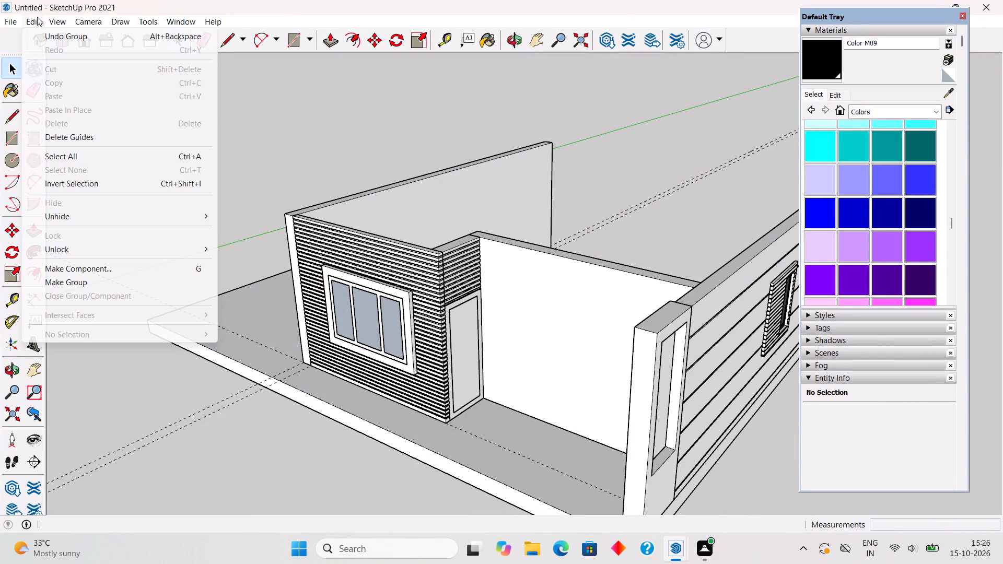
{"action": "left_click", "coordinate": [37, 16]}
{"action": "left_click", "coordinate": [38, 19]}
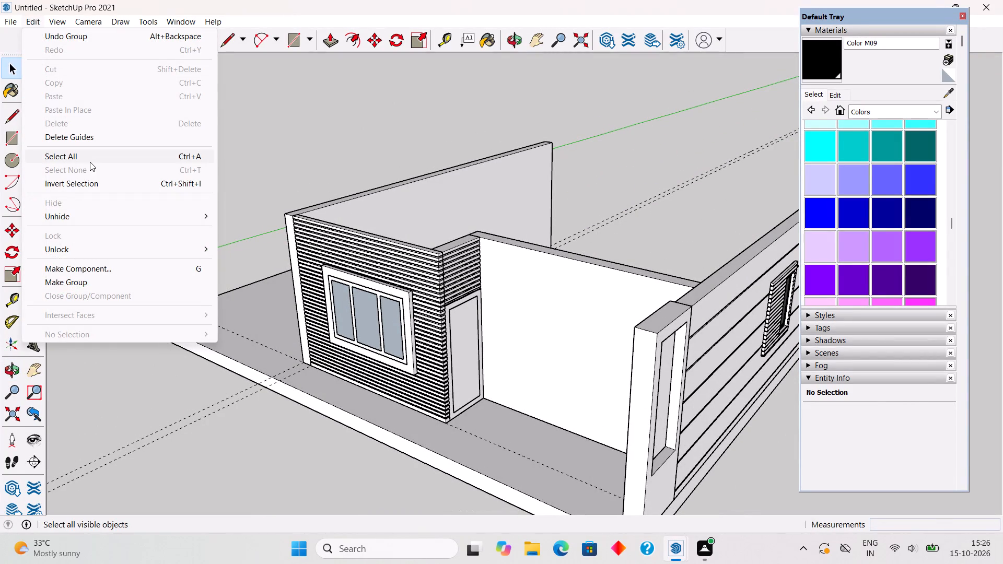
{"action": "left_click", "coordinate": [107, 243]}
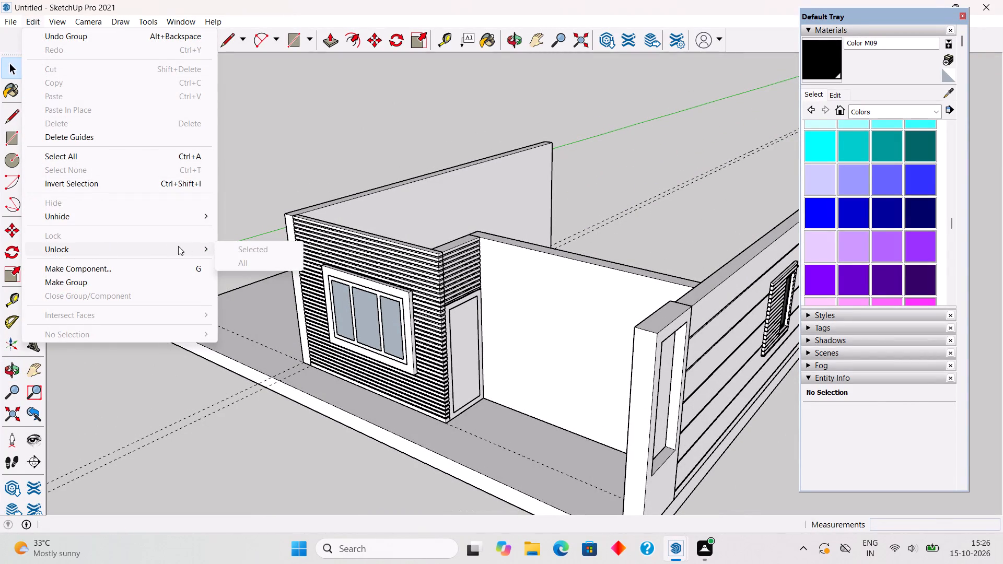
{"action": "left_click", "coordinate": [231, 264]}
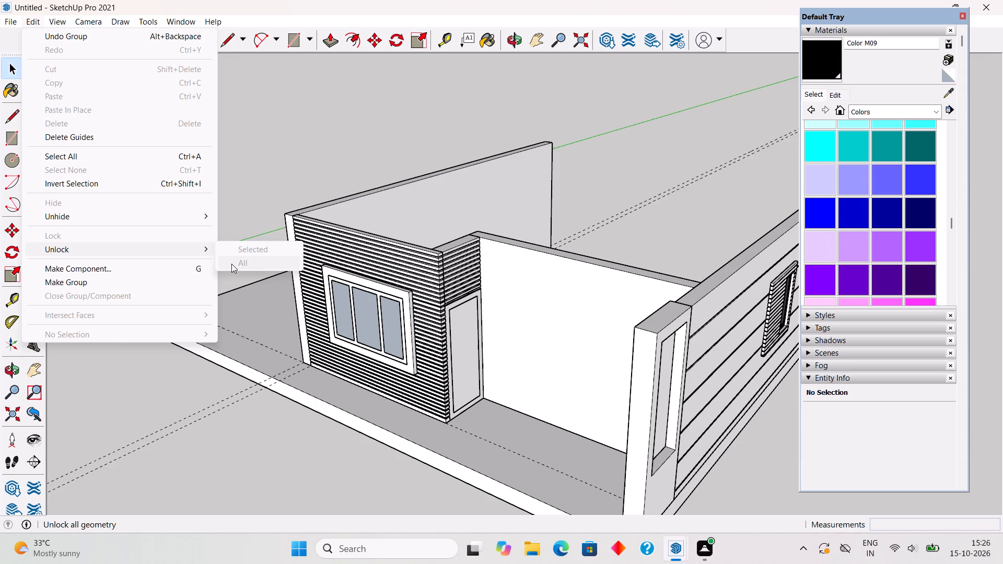
{"action": "left_click", "coordinate": [208, 218]}
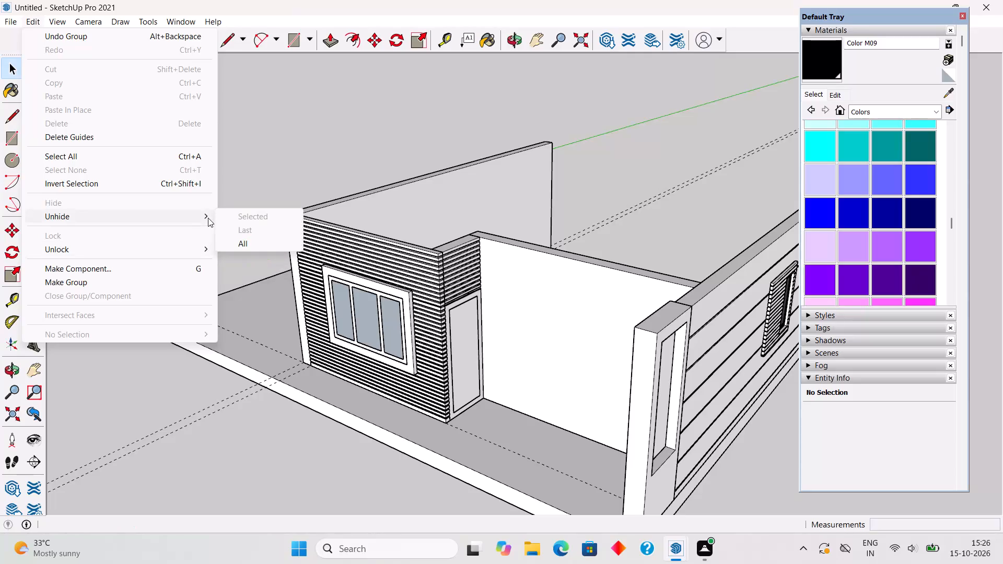
{"action": "left_click", "coordinate": [231, 239]}
Hide the large ground slab group surrounding the raised floor.
{"action": "scroll", "coordinate": [483, 404], "scroll_direction": "up", "scroll_amount": 3}
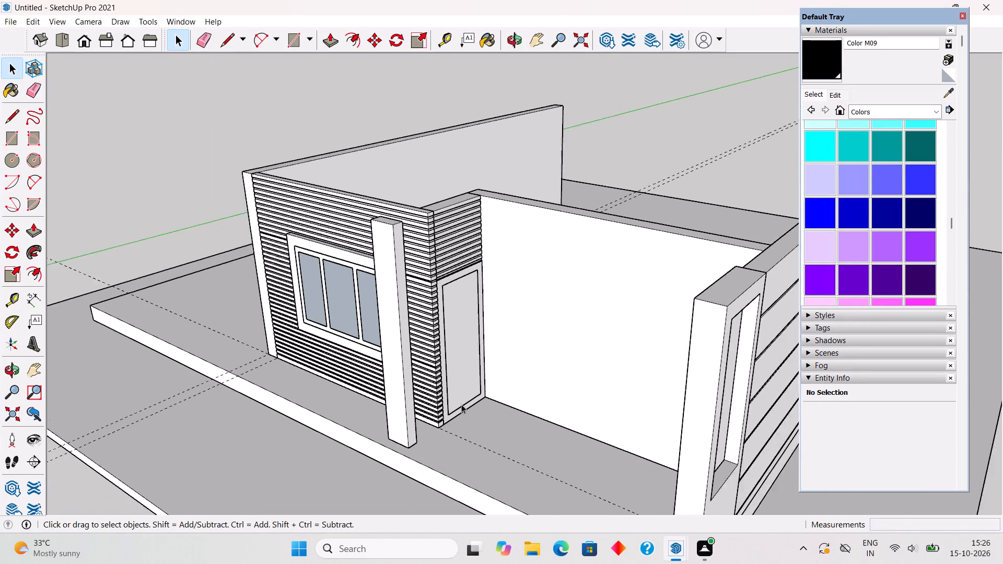
{"action": "scroll", "coordinate": [461, 404], "scroll_direction": "up", "scroll_amount": 1}
{"action": "left_click", "coordinate": [247, 488]}
{"action": "right_click", "coordinate": [247, 484]}
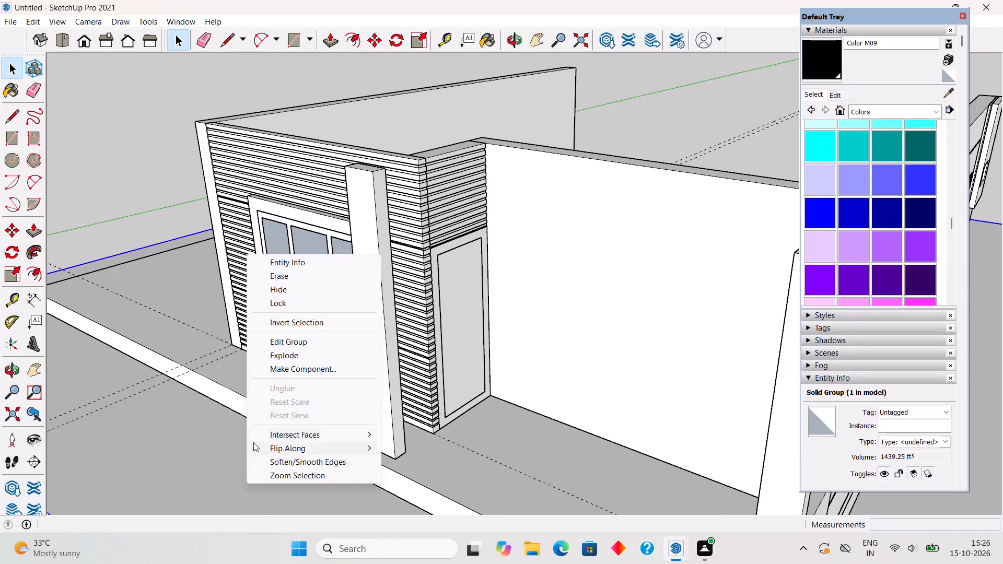
{"action": "left_click", "coordinate": [287, 287]}
Copy the column in front of the window wall about 11' along the floor to the grooved wall's far end, before the side wall.
{"action": "middle_click_drag", "start_coordinate": [358, 397], "coordinate": [364, 419]}
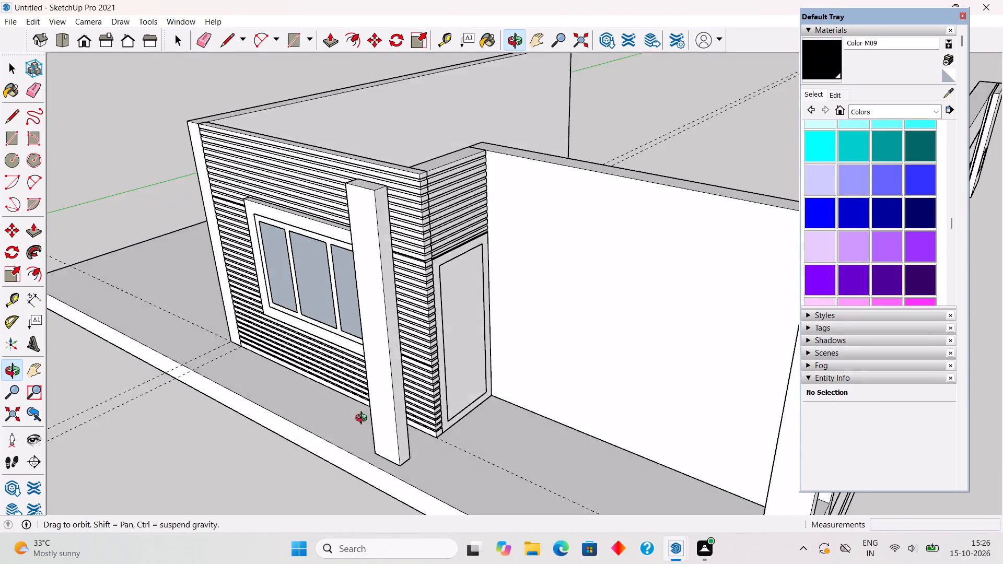
{"action": "middle_click_drag", "start_coordinate": [364, 419], "coordinate": [470, 426]}
{"action": "left_click", "coordinate": [468, 484]}
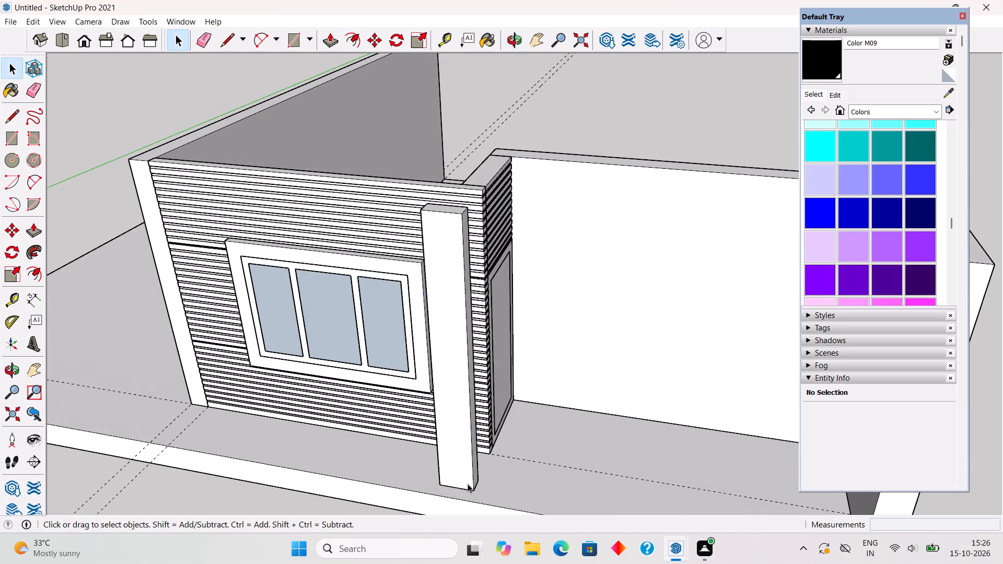
{"action": "key", "text": "m"}
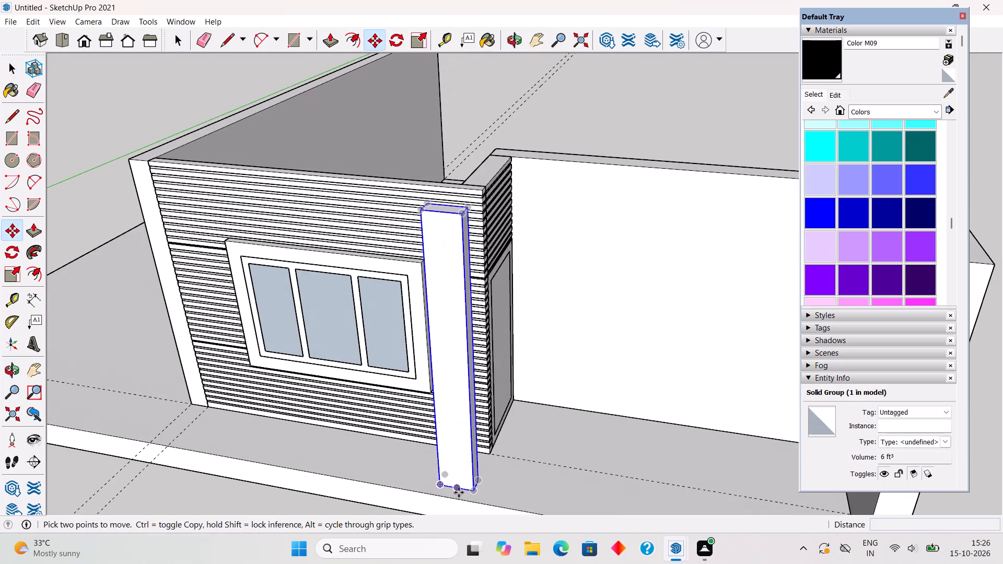
{"action": "left_click", "coordinate": [438, 489]}
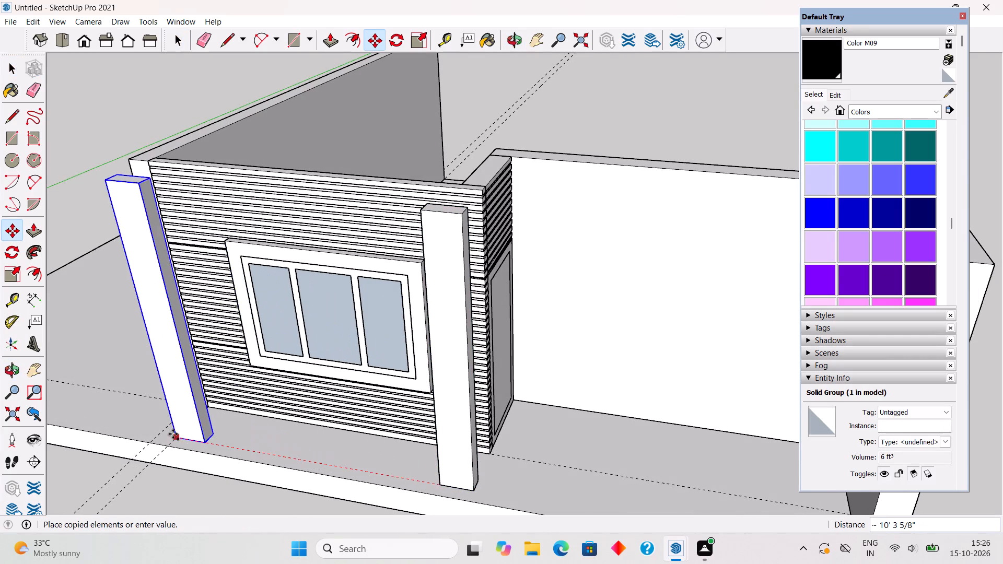
{"action": "scroll", "coordinate": [173, 434], "scroll_direction": "up", "scroll_amount": 3}
{"action": "left_click", "coordinate": [154, 429]}
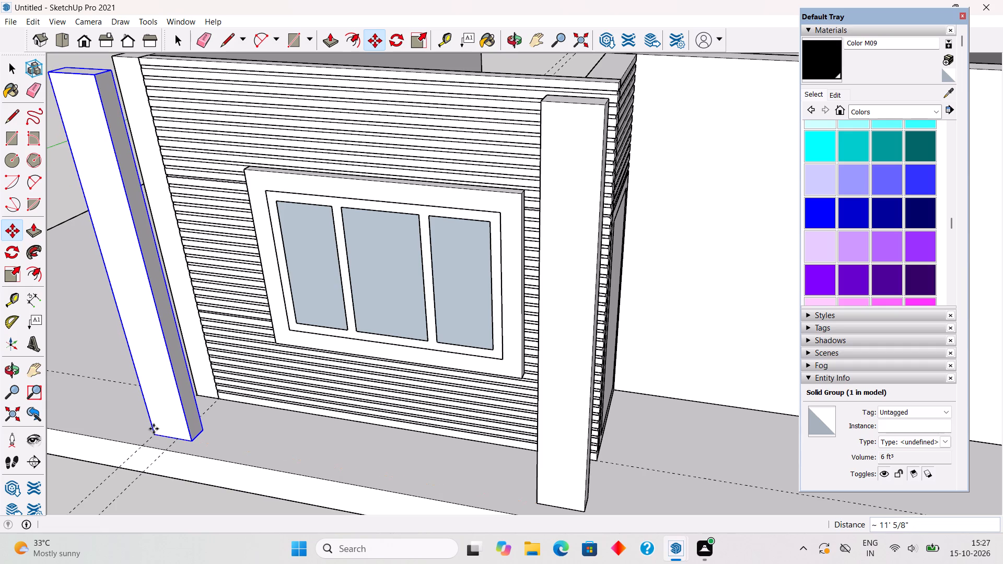
{"action": "key", "text": "space"}
Extend the end face of the side wall group to meet the copied corner column.
{"action": "middle_click_drag", "start_coordinate": [239, 431], "coordinate": [128, 473]}
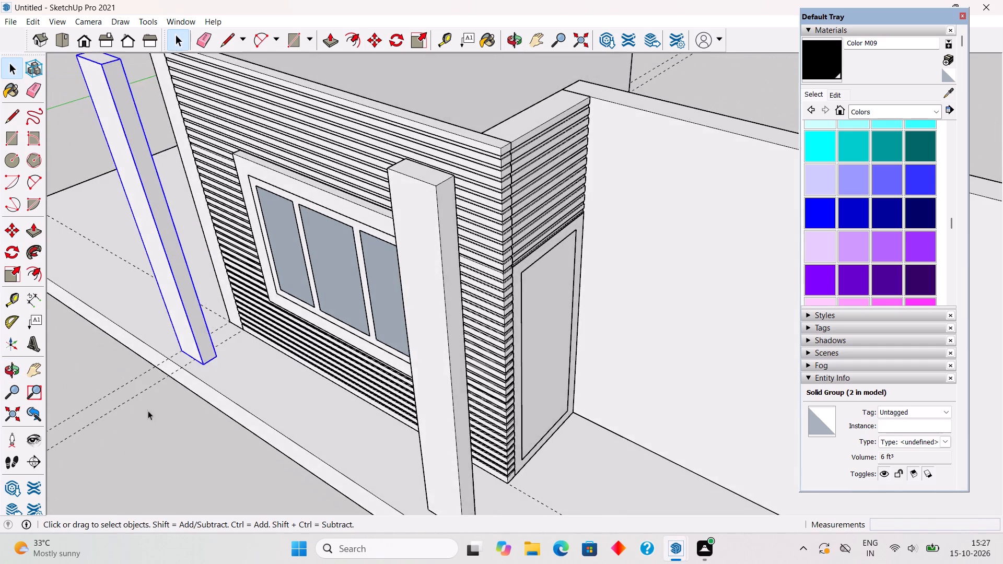
{"action": "scroll", "coordinate": [203, 320], "scroll_direction": "up", "scroll_amount": 4}
{"action": "triple_click", "coordinate": [239, 294]}
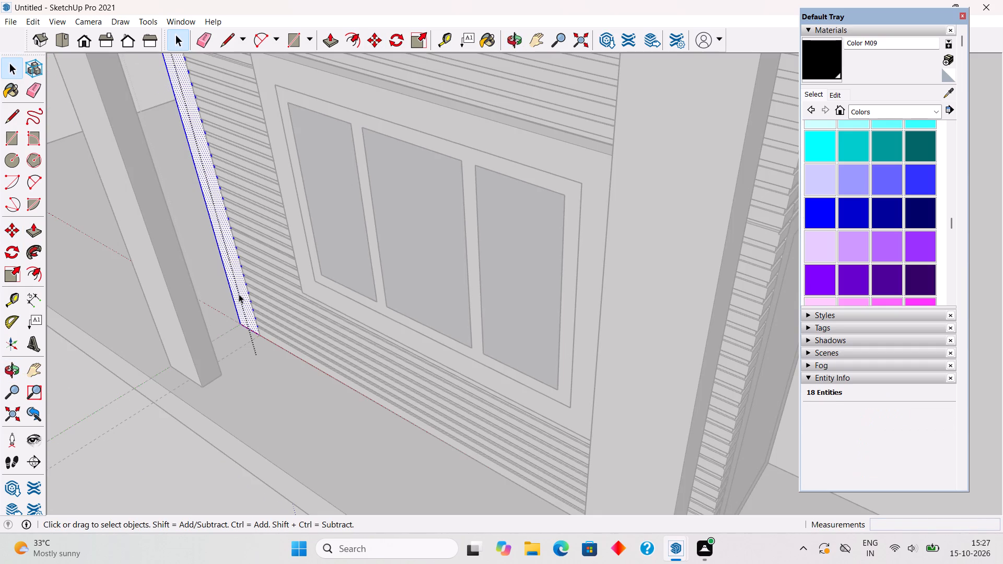
{"action": "key", "text": "p"}
{"action": "left_click", "coordinate": [239, 294]}
{"action": "left_click", "coordinate": [206, 335]}
{"action": "key", "text": "space"}
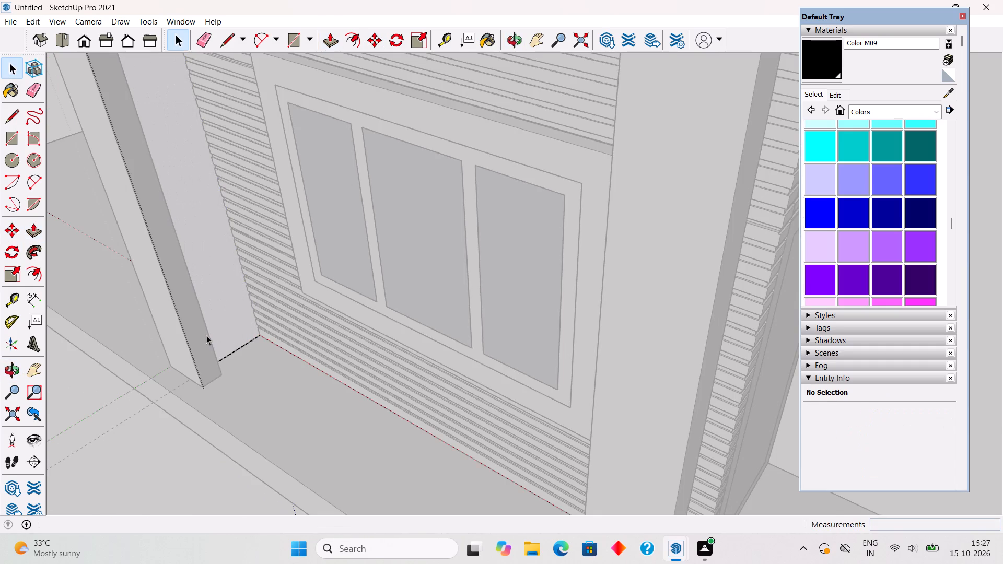
{"action": "scroll", "coordinate": [206, 335], "scroll_direction": "down", "scroll_amount": 11}
{"action": "left_click", "coordinate": [162, 440]}
Examine the front columns, the extended side wall and the wall tops from several angles.
{"action": "middle_click_drag", "start_coordinate": [205, 396], "coordinate": [287, 324]}
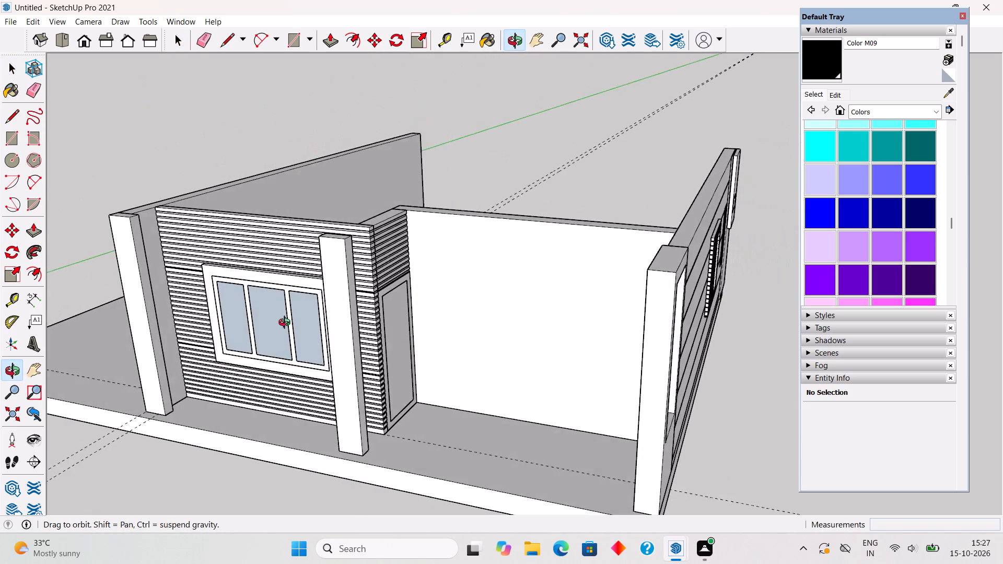
{"action": "middle_click_drag", "start_coordinate": [287, 324], "coordinate": [251, 348]}
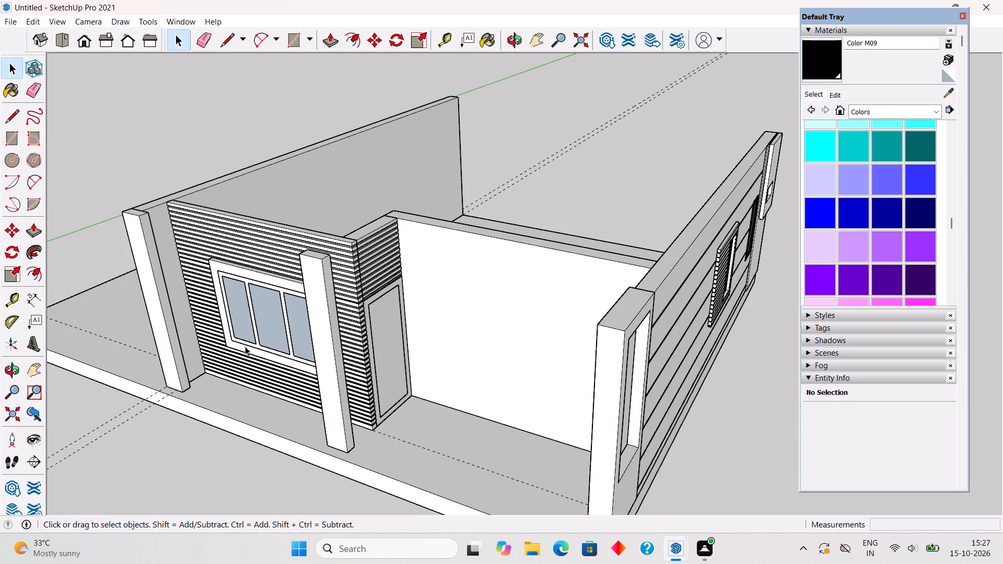
{"action": "scroll", "coordinate": [243, 357], "scroll_direction": "down", "scroll_amount": 6}
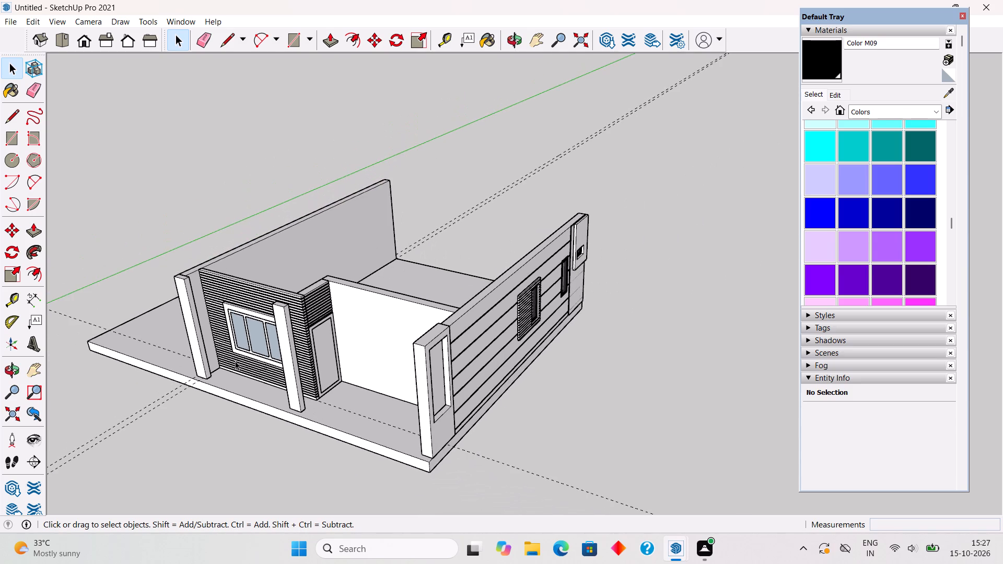
{"action": "middle_click_drag", "start_coordinate": [226, 370], "coordinate": [304, 425]}
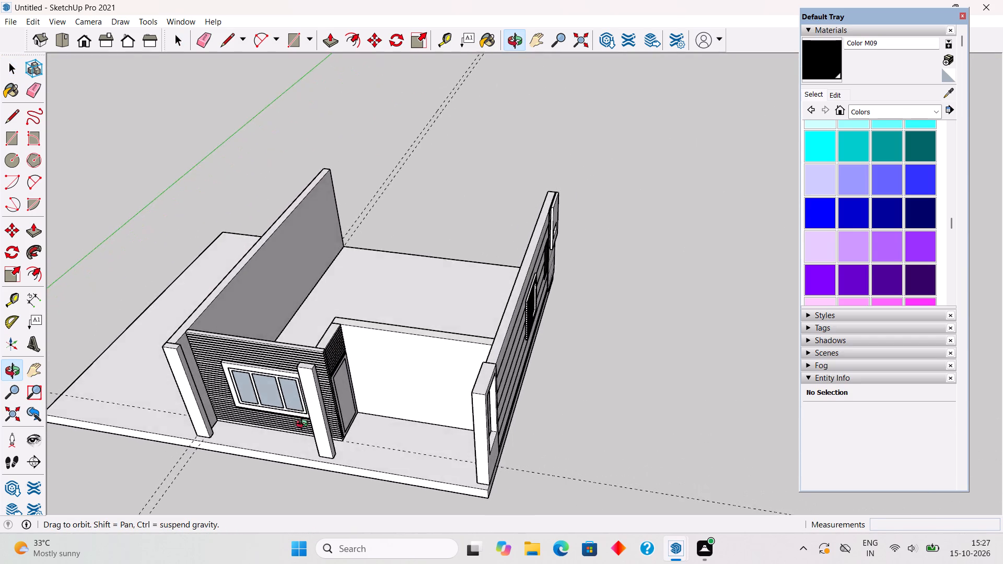
{"action": "middle_click_drag", "start_coordinate": [304, 425], "coordinate": [230, 432]}
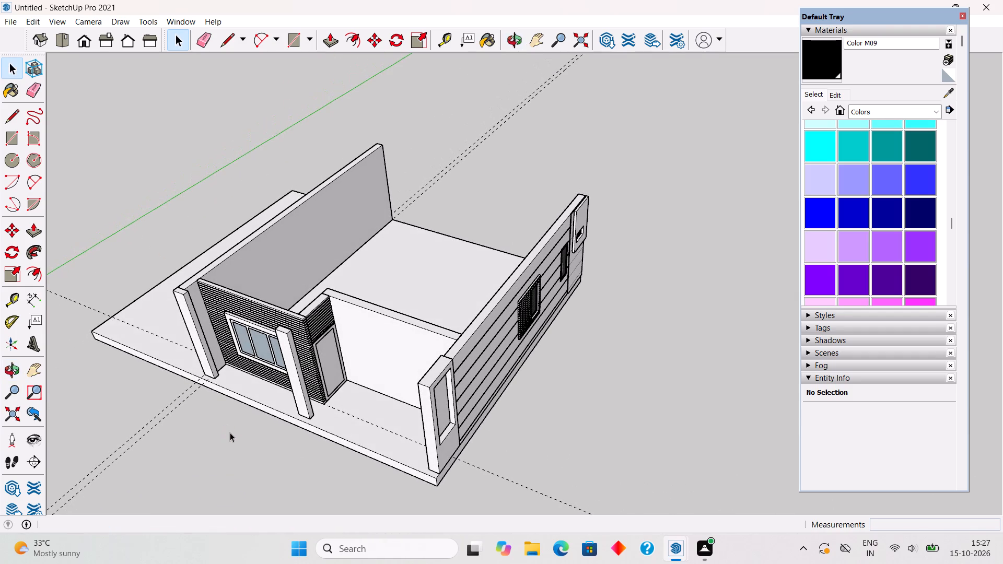
{"action": "middle_click_drag", "start_coordinate": [230, 432], "coordinate": [189, 347]}
{"action": "scroll", "coordinate": [189, 347], "scroll_direction": "up", "scroll_amount": 2}
{"action": "scroll", "coordinate": [227, 291], "scroll_direction": "up", "scroll_amount": 8}
{"action": "middle_click_drag", "start_coordinate": [212, 286], "coordinate": [154, 277]}
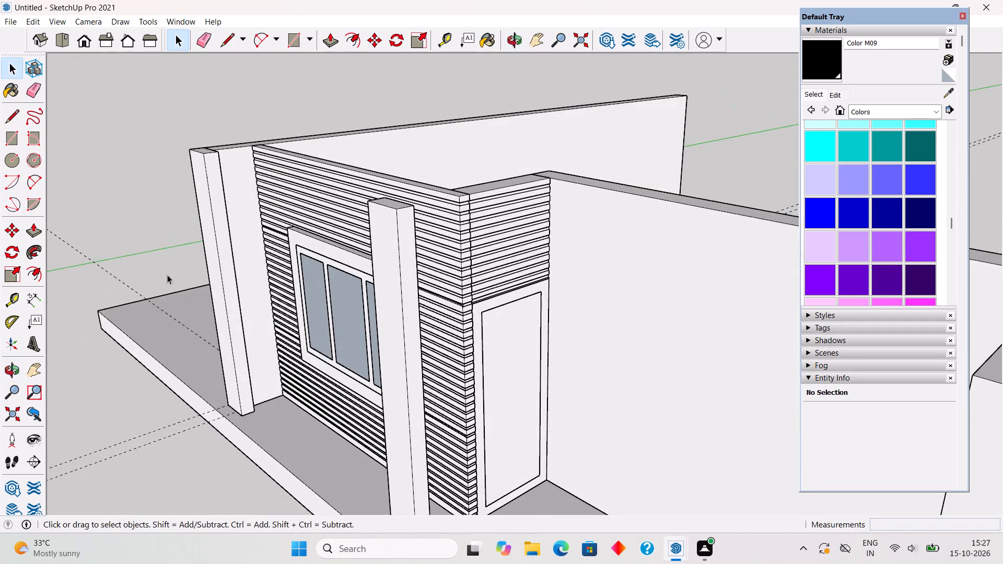
{"action": "scroll", "coordinate": [234, 168], "scroll_direction": "up", "scroll_amount": 5}
{"action": "middle_click_drag", "start_coordinate": [232, 171], "coordinate": [194, 197]}
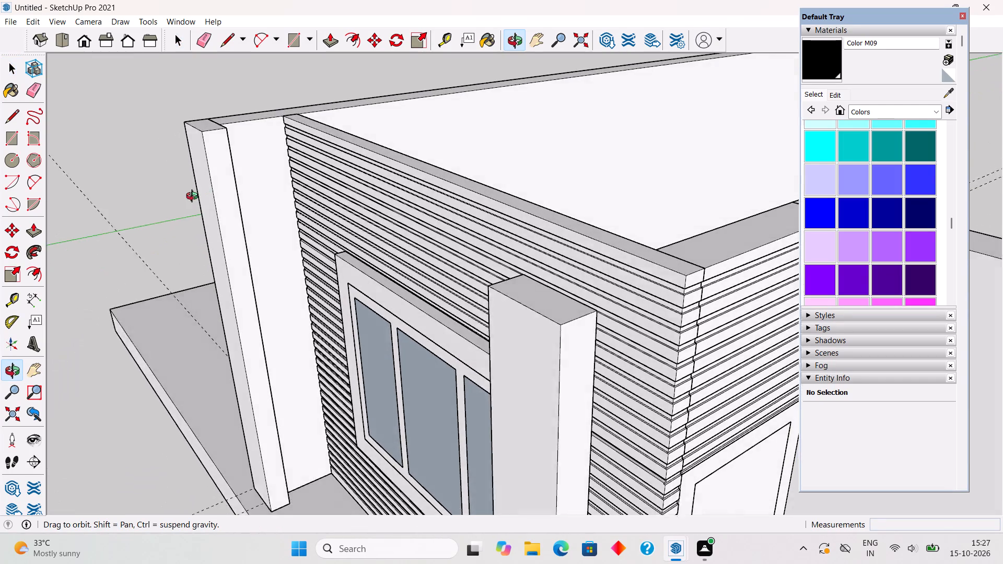
{"action": "middle_click_drag", "start_coordinate": [194, 197], "coordinate": [197, 197]}
{"action": "scroll", "coordinate": [196, 191], "scroll_direction": "down", "scroll_amount": 3}
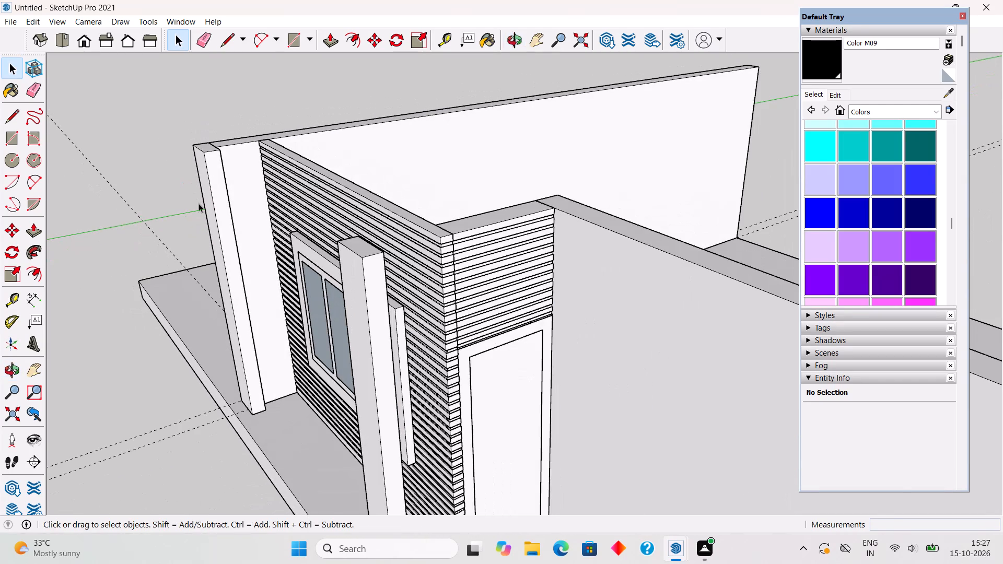
{"action": "scroll", "coordinate": [199, 204], "scroll_direction": "down", "scroll_amount": 2}
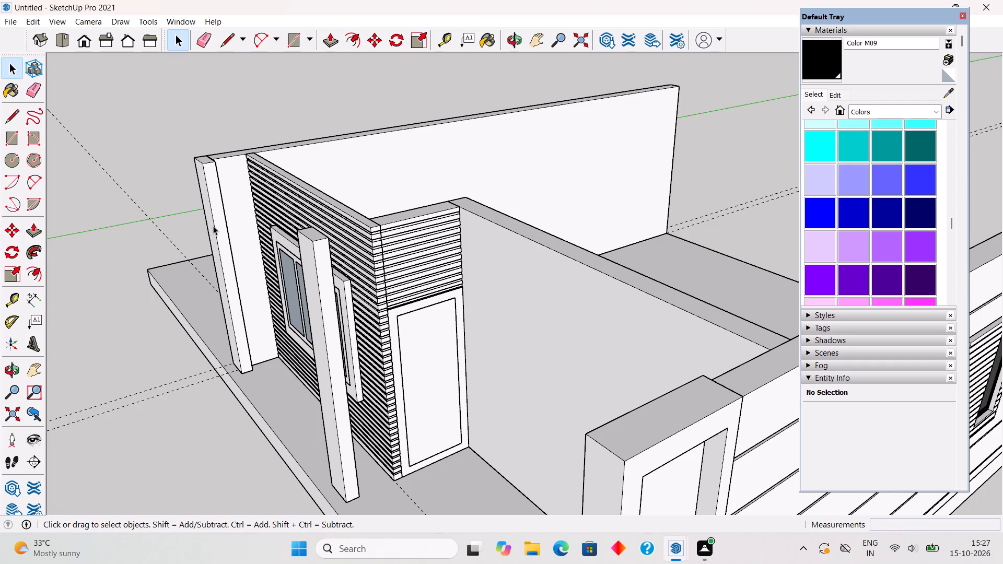
{"action": "scroll", "coordinate": [213, 226], "scroll_direction": "down", "scroll_amount": 5}
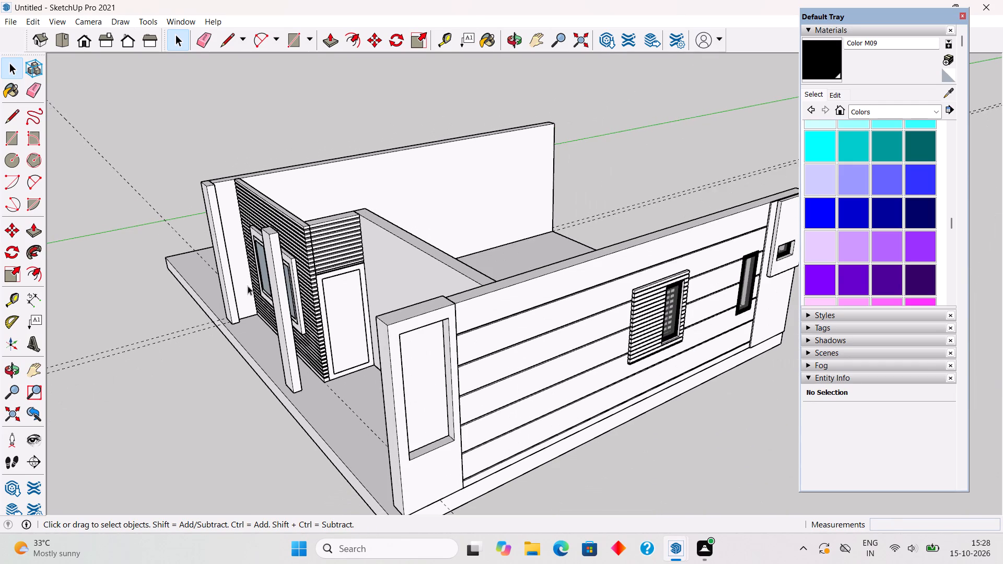
Measure the rear edge of the raised floor slab, between the two side walls.
{"action": "middle_click_drag", "start_coordinate": [261, 298], "coordinate": [333, 422]}
{"action": "scroll", "coordinate": [333, 422], "scroll_direction": "down", "scroll_amount": 4}
{"action": "scroll", "coordinate": [456, 325], "scroll_direction": "down", "scroll_amount": 4}
{"action": "middle_click_drag", "start_coordinate": [466, 326], "coordinate": [157, 339]}
{"action": "scroll", "coordinate": [690, 320], "scroll_direction": "up", "scroll_amount": 1}
{"action": "middle_click_drag", "start_coordinate": [644, 293], "coordinate": [317, 301]}
{"action": "scroll", "coordinate": [572, 345], "scroll_direction": "up", "scroll_amount": 3}
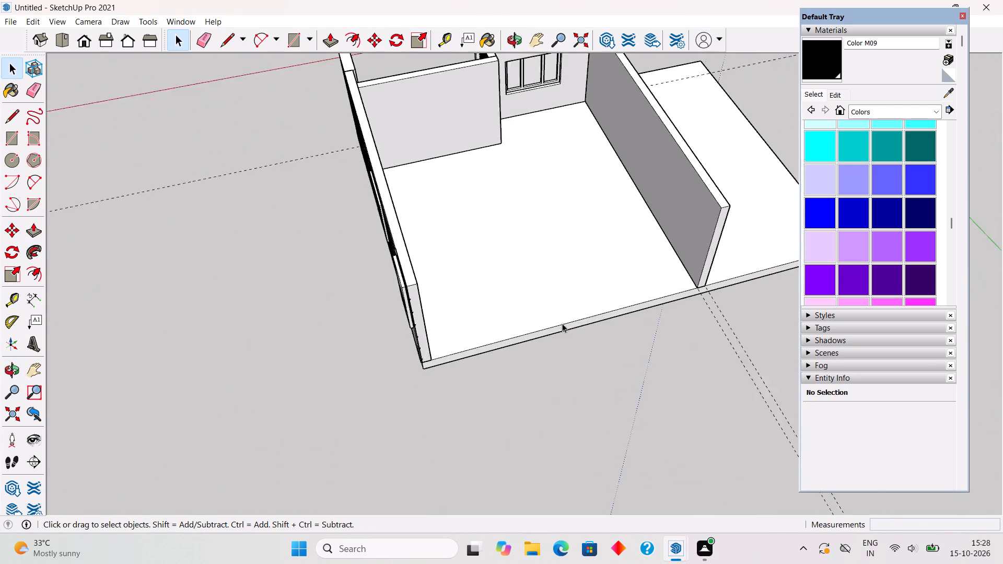
{"action": "scroll", "coordinate": [562, 323], "scroll_direction": "up", "scroll_amount": 4}
{"action": "middle_click_drag", "start_coordinate": [556, 323], "coordinate": [545, 365]}
{"action": "key", "text": "t"}
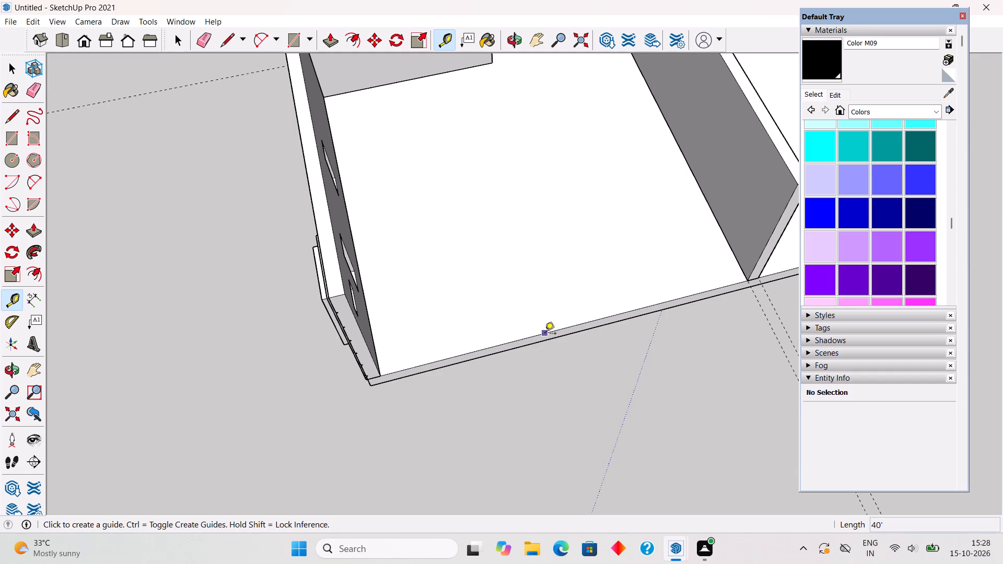
{"action": "left_click", "coordinate": [545, 334]}
{"action": "key", "text": "space"}
Draw a roof rectangle about 25' 5" by 29' 6" over the wall tops, from the rear wall corner to the opposite front column's outer corner.
{"action": "scroll", "coordinate": [537, 313], "scroll_direction": "down", "scroll_amount": 11}
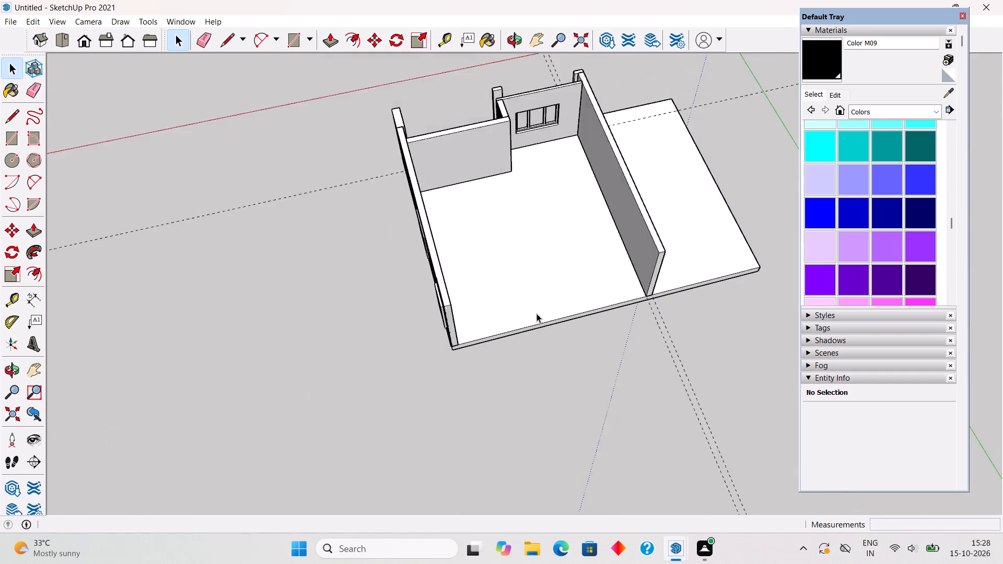
{"action": "middle_click_drag", "start_coordinate": [441, 375], "coordinate": [560, 365]}
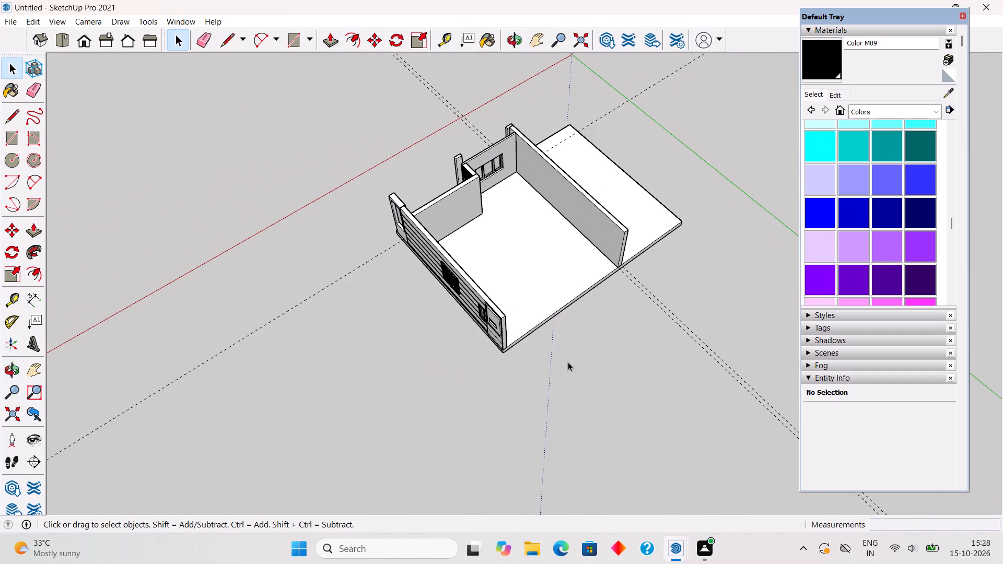
{"action": "middle_click_drag", "start_coordinate": [400, 376], "coordinate": [568, 405]}
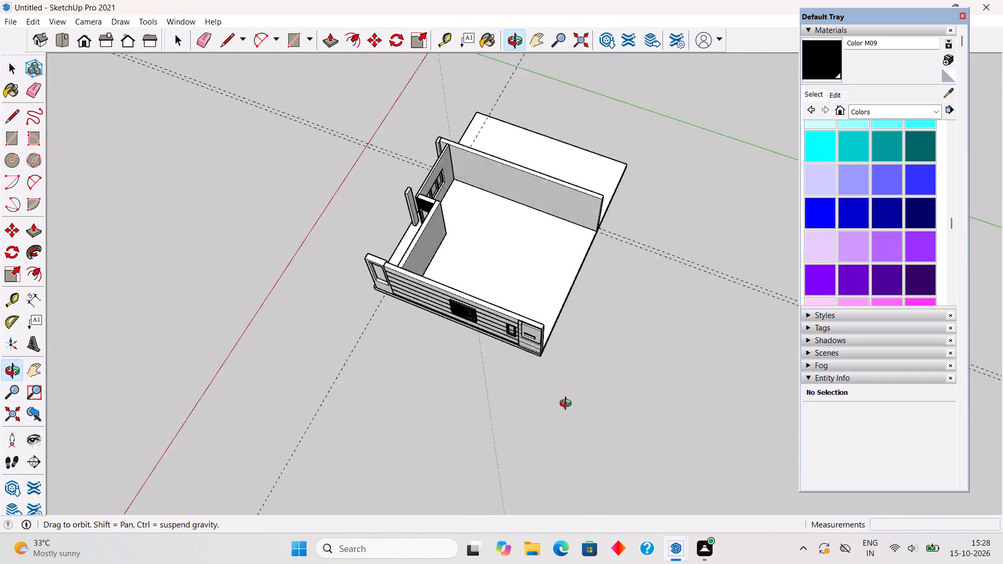
{"action": "middle_click_drag", "start_coordinate": [568, 405], "coordinate": [745, 396]}
{"action": "middle_click_drag", "start_coordinate": [218, 427], "coordinate": [594, 424]}
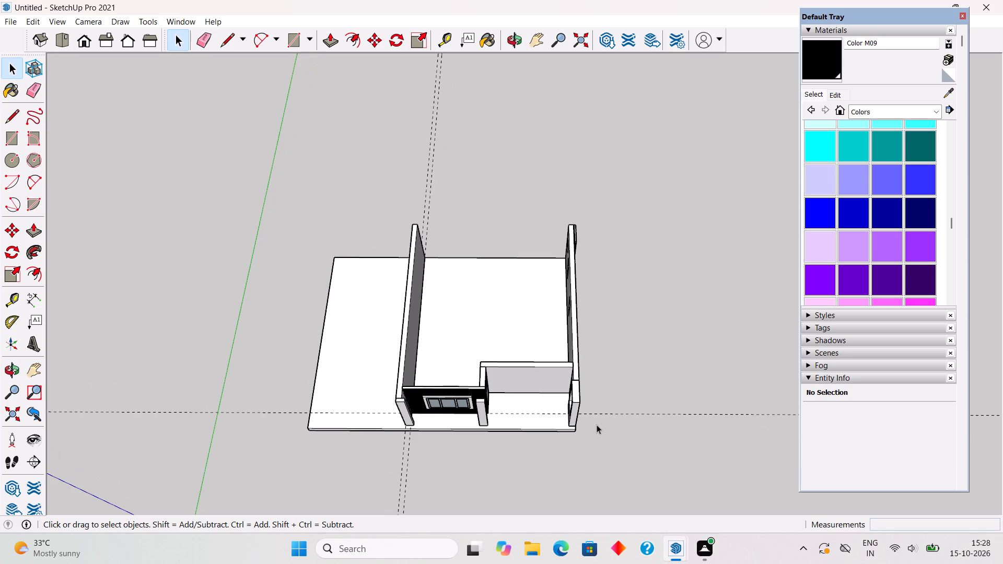
{"action": "key", "text": "r"}
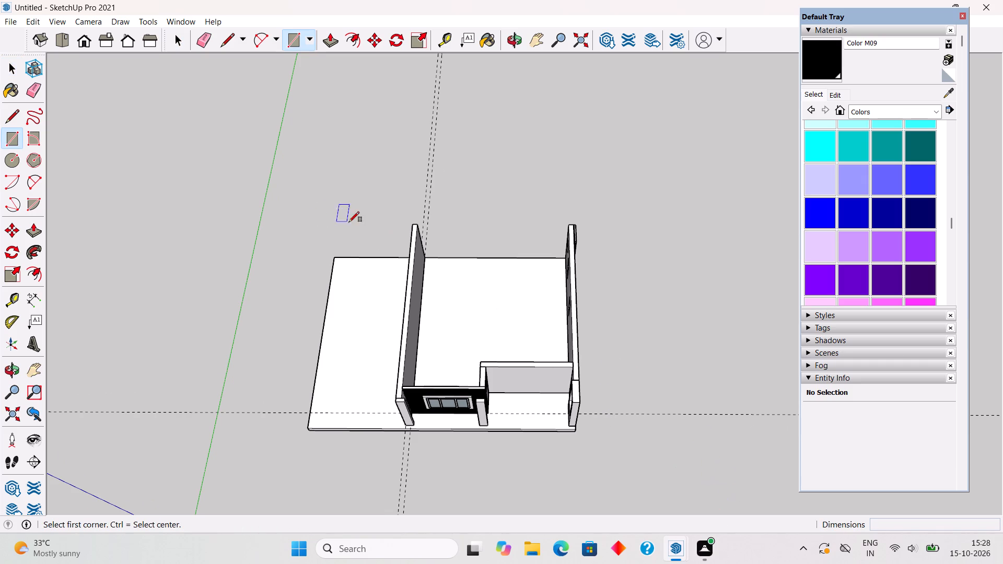
{"action": "scroll", "coordinate": [568, 202], "scroll_direction": "up", "scroll_amount": 11}
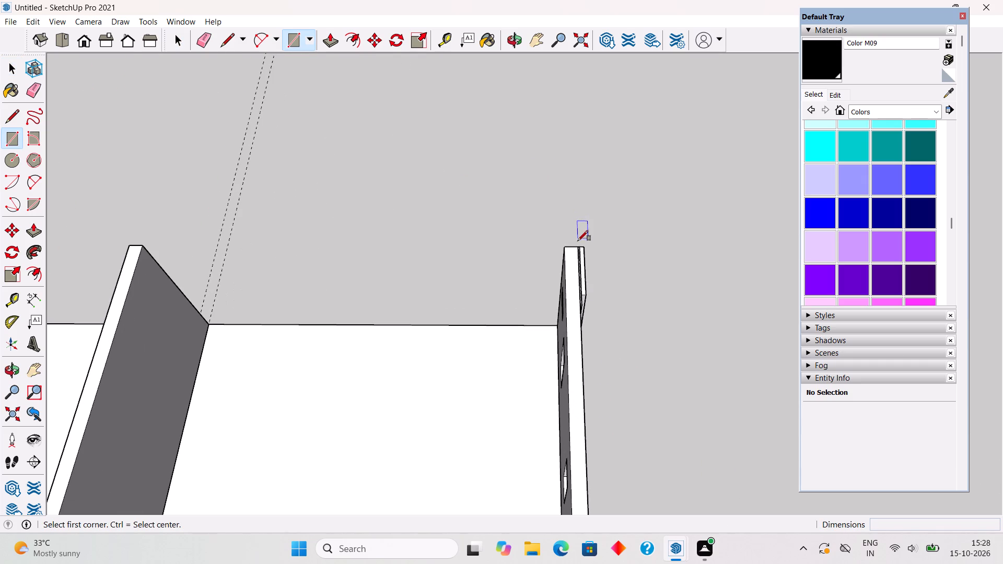
{"action": "left_click", "coordinate": [576, 244]}
{"action": "scroll", "coordinate": [573, 246], "scroll_direction": "down", "scroll_amount": 14}
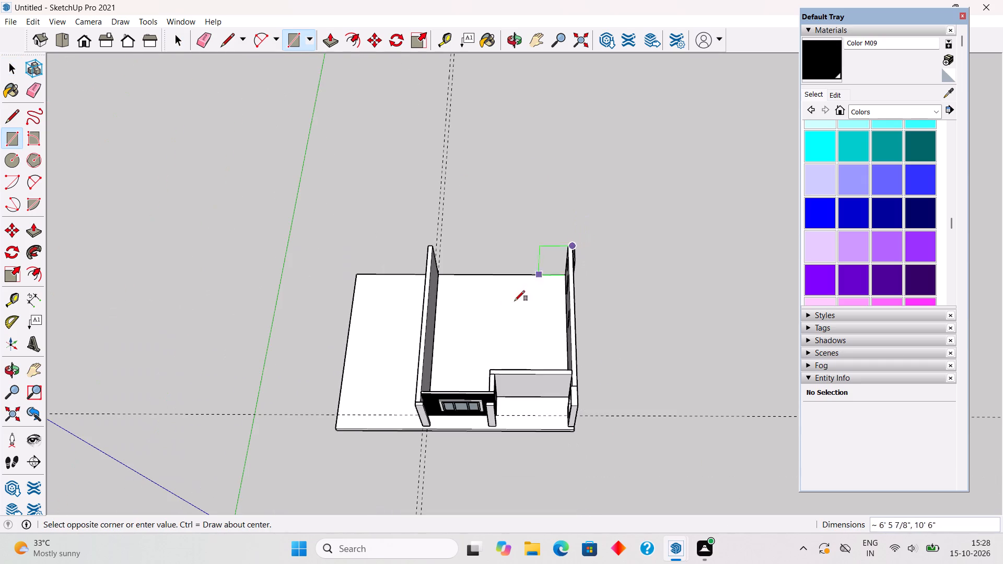
{"action": "scroll", "coordinate": [427, 419], "scroll_direction": "up", "scroll_amount": 11}
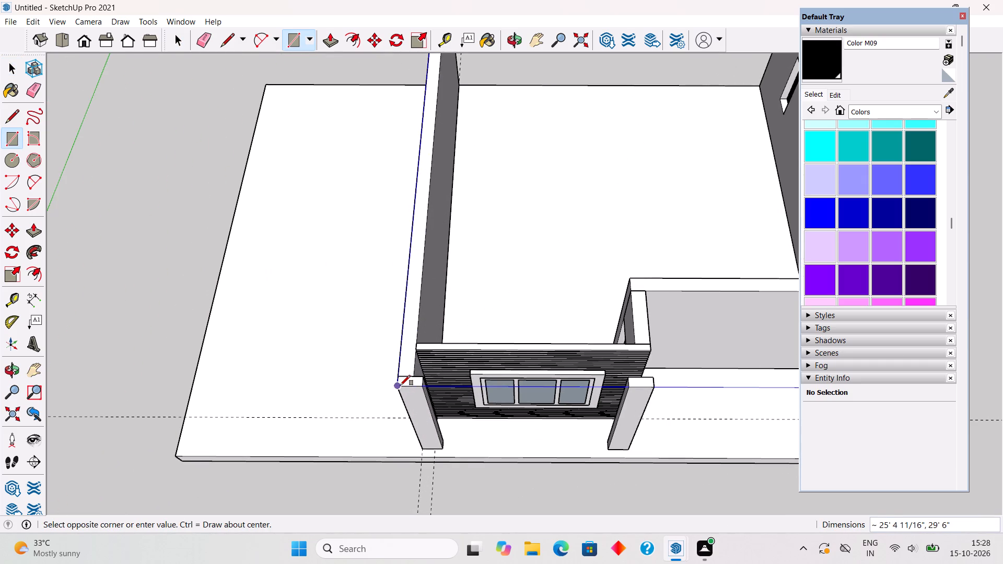
{"action": "left_click", "coordinate": [400, 385]}
Extrude the roof rectangle 6" upward into a slab.
{"action": "key", "text": "p"}
{"action": "left_click", "coordinate": [431, 347]}
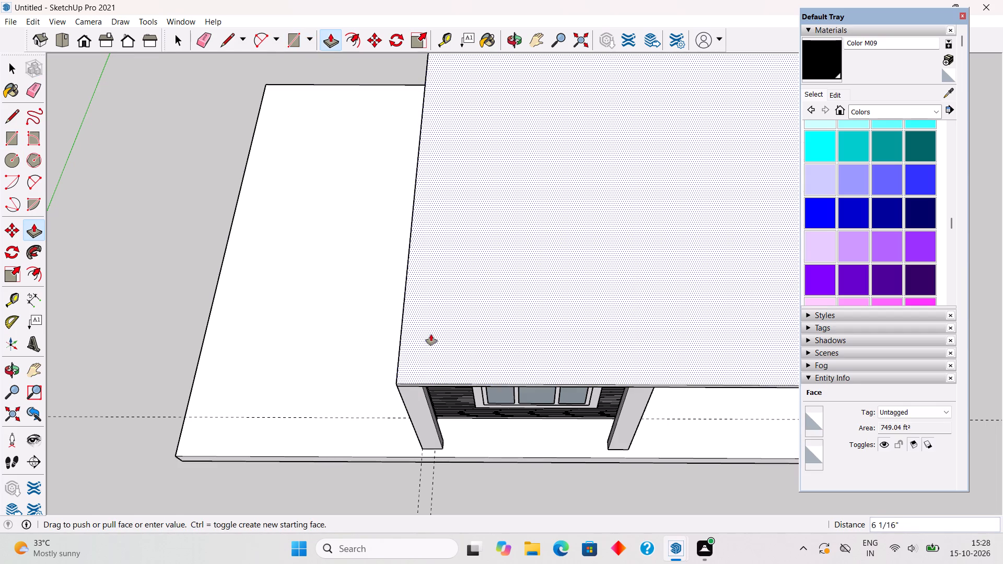
{"action": "type", "text": "6\""}
{"action": "key", "text": "Return"}
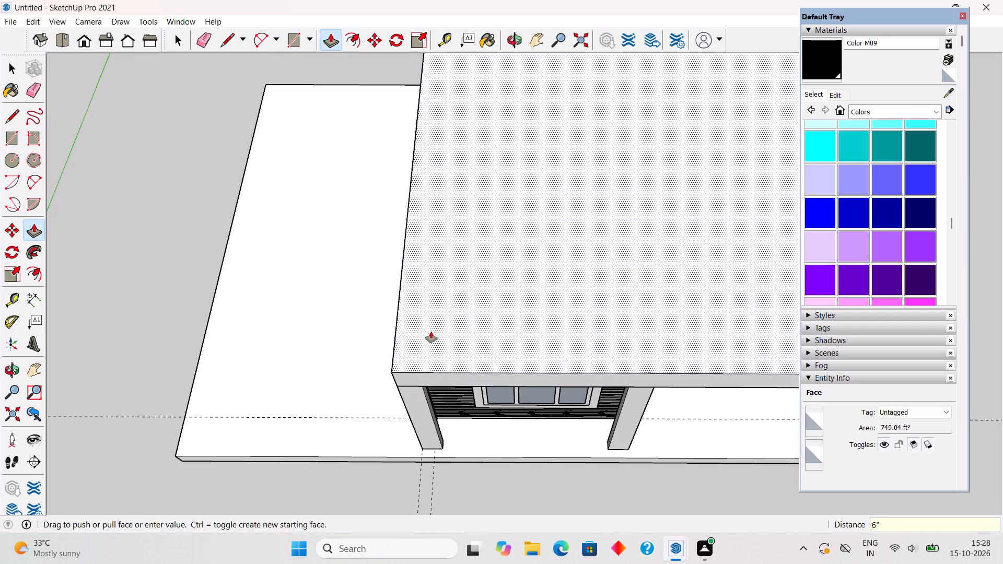
Select all the connected geometry of the roof slab and make it a group.
{"action": "key", "text": "space"}
{"action": "triple_click", "coordinate": [431, 332]}
{"action": "right_click", "coordinate": [431, 332]}
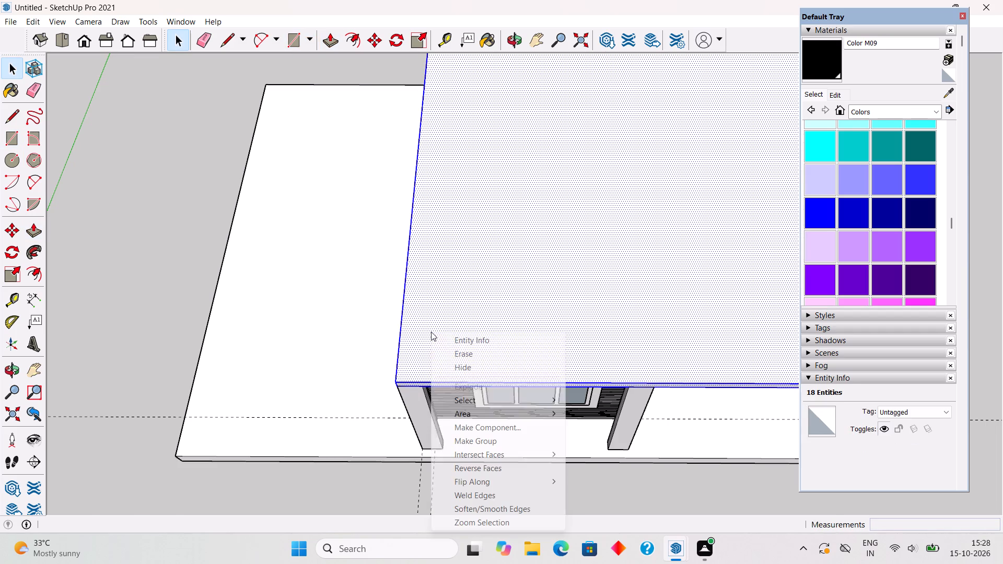
{"action": "left_click", "coordinate": [479, 441]}
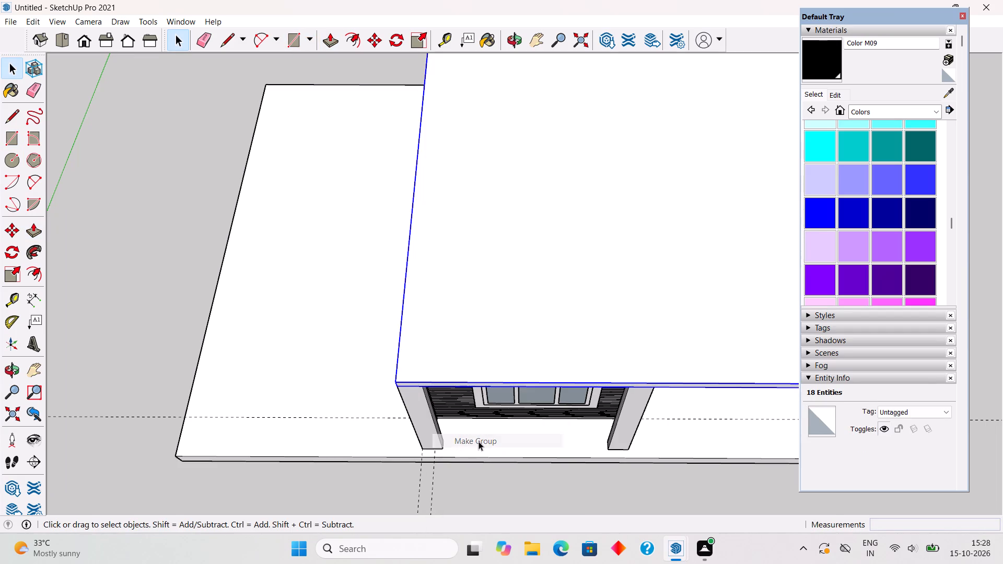
{"action": "left_click", "coordinate": [195, 319]}
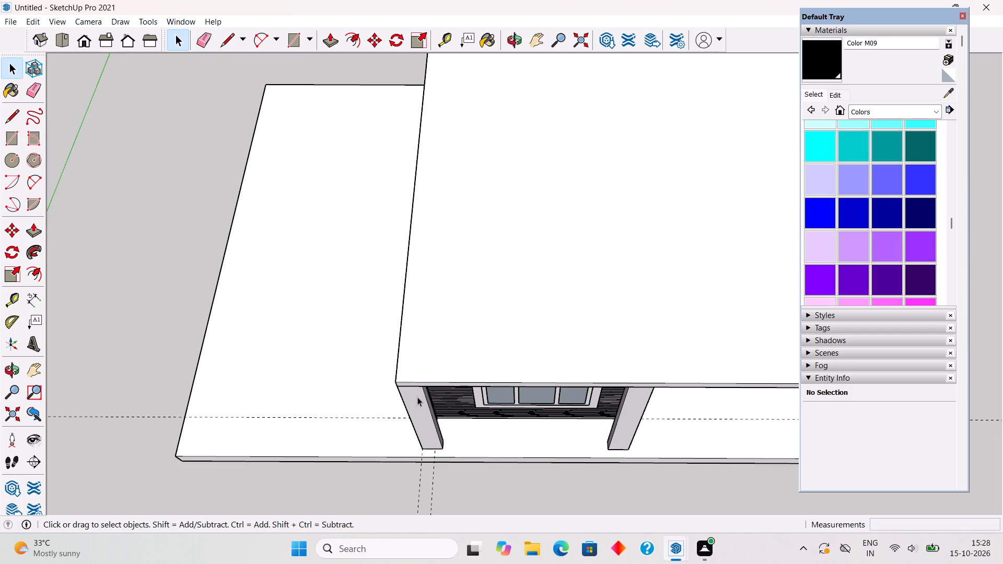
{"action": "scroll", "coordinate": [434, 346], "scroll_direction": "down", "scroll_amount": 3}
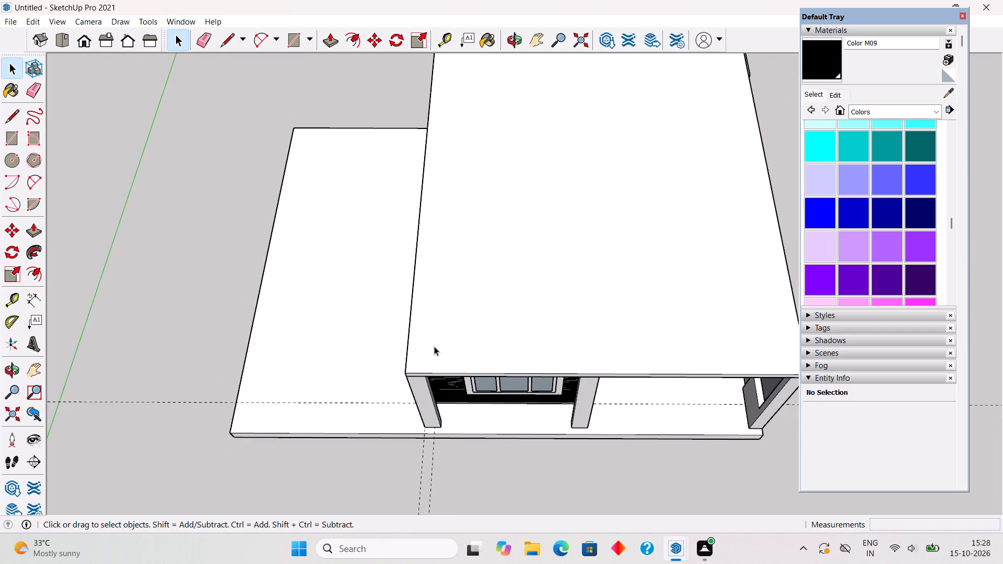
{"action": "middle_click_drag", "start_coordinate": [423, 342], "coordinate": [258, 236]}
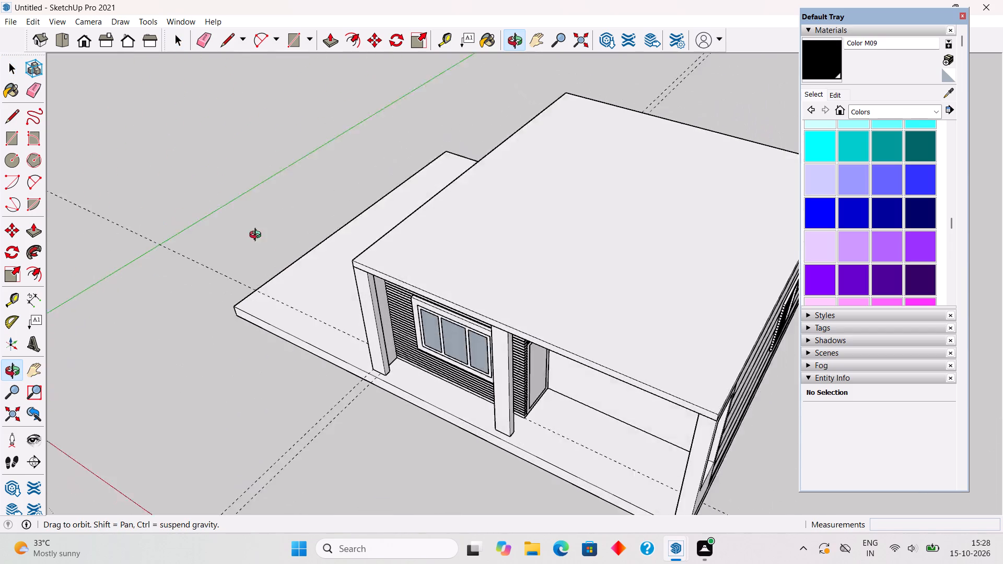
Copy the slatted front wall groups, including the window, the door and the slatted panel above it, 10' 6" straight up onto the roof slab.
{"action": "middle_click_drag", "start_coordinate": [258, 236], "coordinate": [227, 219]}
{"action": "scroll", "coordinate": [361, 292], "scroll_direction": "up", "scroll_amount": 5}
{"action": "middle_click_drag", "start_coordinate": [306, 267], "coordinate": [265, 232]}
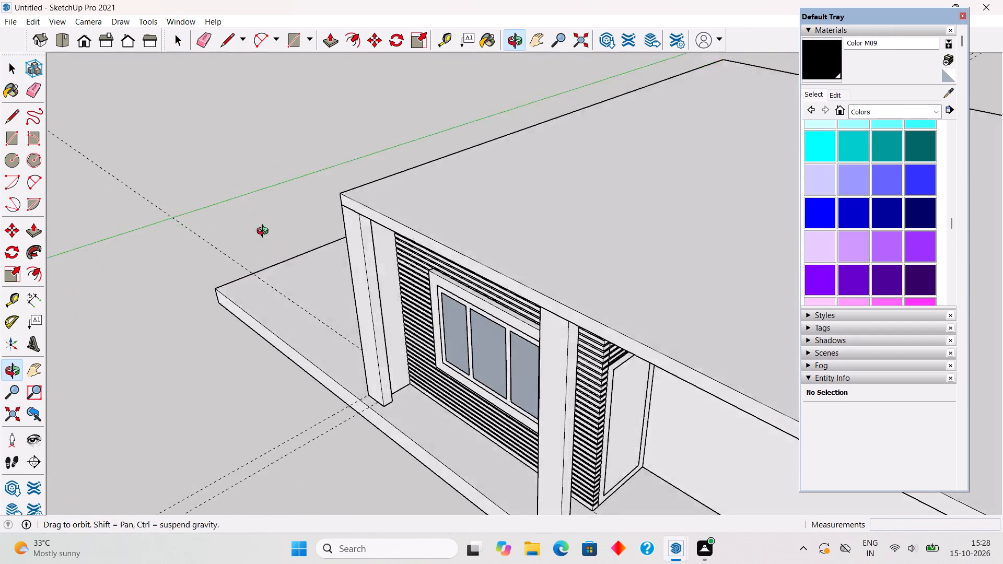
{"action": "middle_click_drag", "start_coordinate": [265, 232], "coordinate": [239, 217]}
{"action": "scroll", "coordinate": [239, 217], "scroll_direction": "down", "scroll_amount": 7}
{"action": "middle_click_drag", "start_coordinate": [407, 369], "coordinate": [403, 219]}
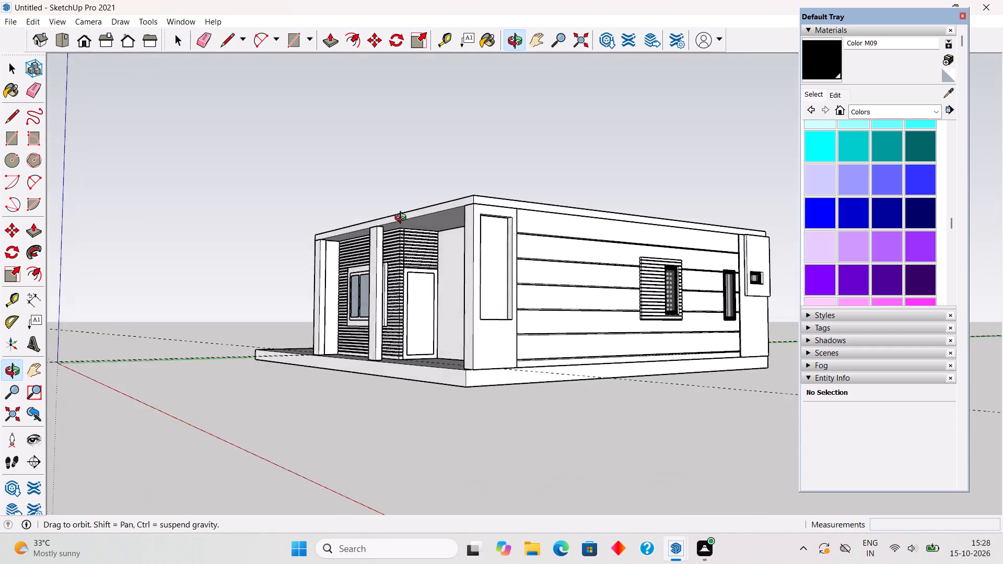
{"action": "middle_click_drag", "start_coordinate": [403, 219], "coordinate": [462, 262]}
{"action": "scroll", "coordinate": [408, 272], "scroll_direction": "up", "scroll_amount": 3}
{"action": "left_click", "coordinate": [424, 262]}
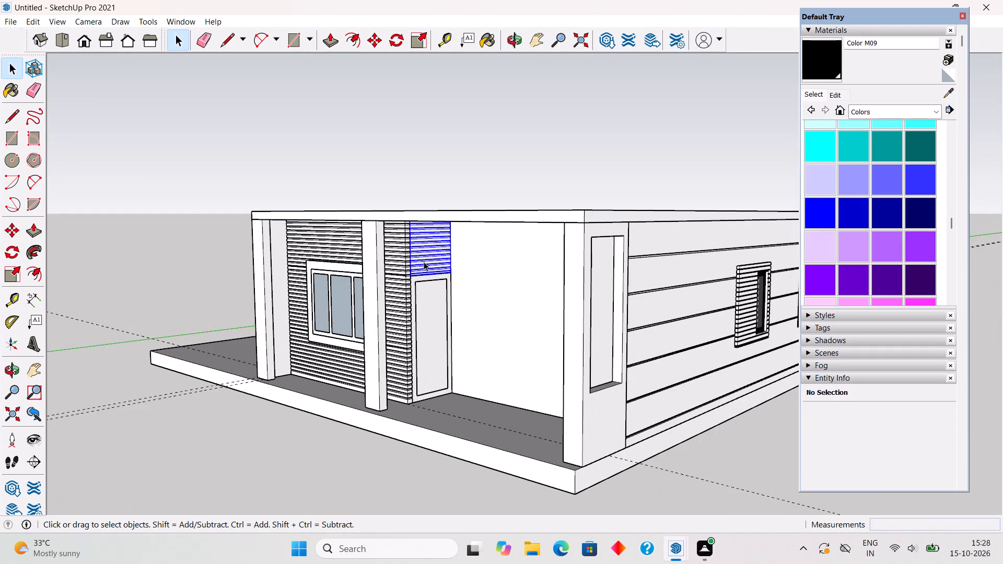
{"action": "left_click", "coordinate": [419, 334], "text": "shift"}
{"action": "left_click", "coordinate": [412, 328], "text": "shift"}
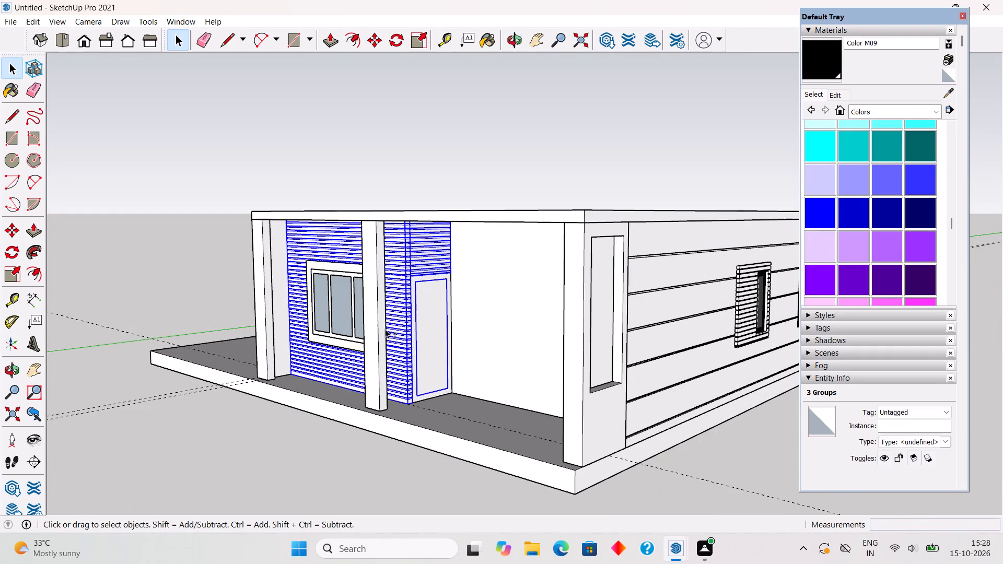
{"action": "left_click", "coordinate": [320, 310], "text": "shift"}
{"action": "left_click", "coordinate": [345, 305], "text": "shift"}
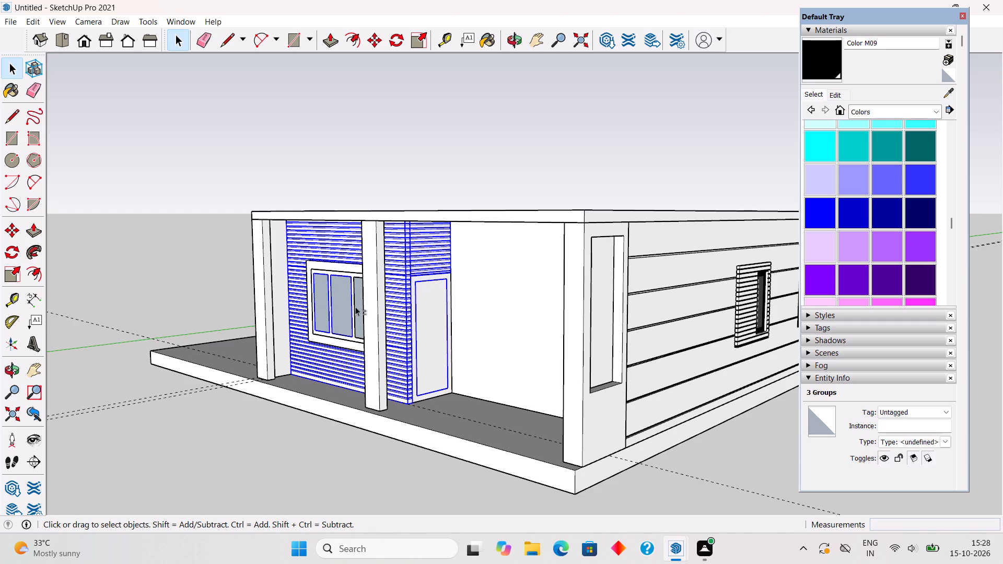
{"action": "left_click", "coordinate": [357, 307], "text": "shift"}
{"action": "left_click", "coordinate": [340, 267], "text": "shift"}
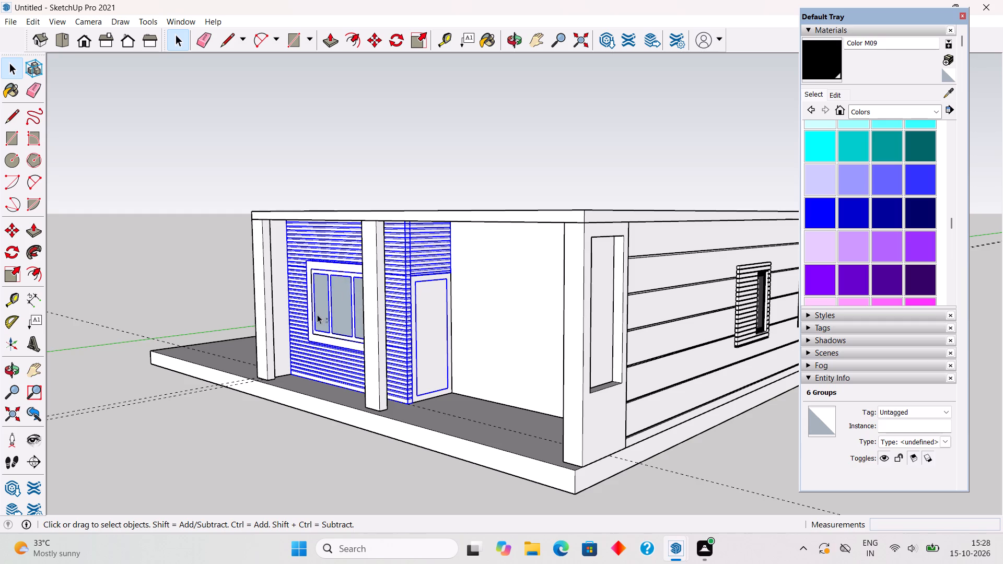
{"action": "scroll", "coordinate": [313, 315], "scroll_direction": "up", "scroll_amount": 5, "text": "shift"}
{"action": "middle_click_drag", "start_coordinate": [345, 342], "coordinate": [401, 357], "text": "shift"}
{"action": "left_click", "coordinate": [404, 374], "text": "shift"}
{"action": "left_click", "coordinate": [404, 374], "text": "shift"}
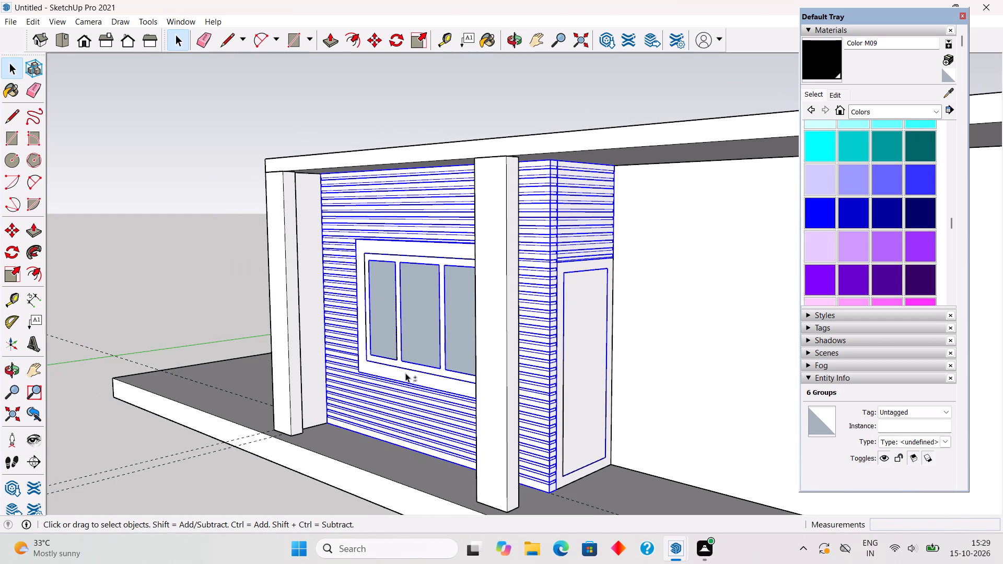
{"action": "left_click", "coordinate": [428, 346], "text": "shift"}
{"action": "left_click", "coordinate": [420, 342], "text": "shift"}
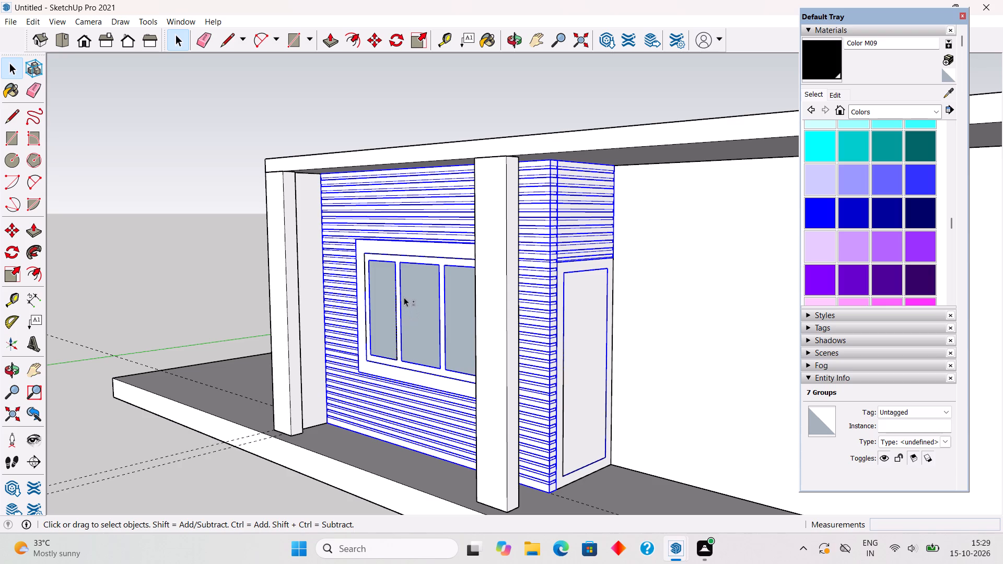
{"action": "left_click", "coordinate": [392, 257], "text": "shift"}
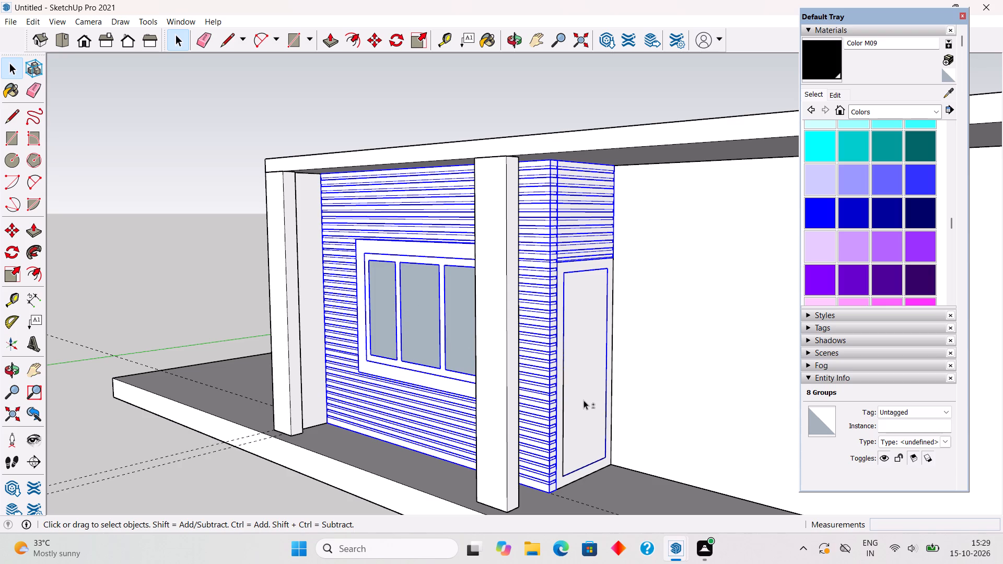
{"action": "left_click", "coordinate": [584, 400], "text": "shift"}
{"action": "left_click", "coordinate": [585, 405], "text": "shift"}
{"action": "left_click", "coordinate": [574, 477], "text": "shift"}
{"action": "scroll", "coordinate": [555, 501], "scroll_direction": "up", "scroll_amount": 2, "text": "shift"}
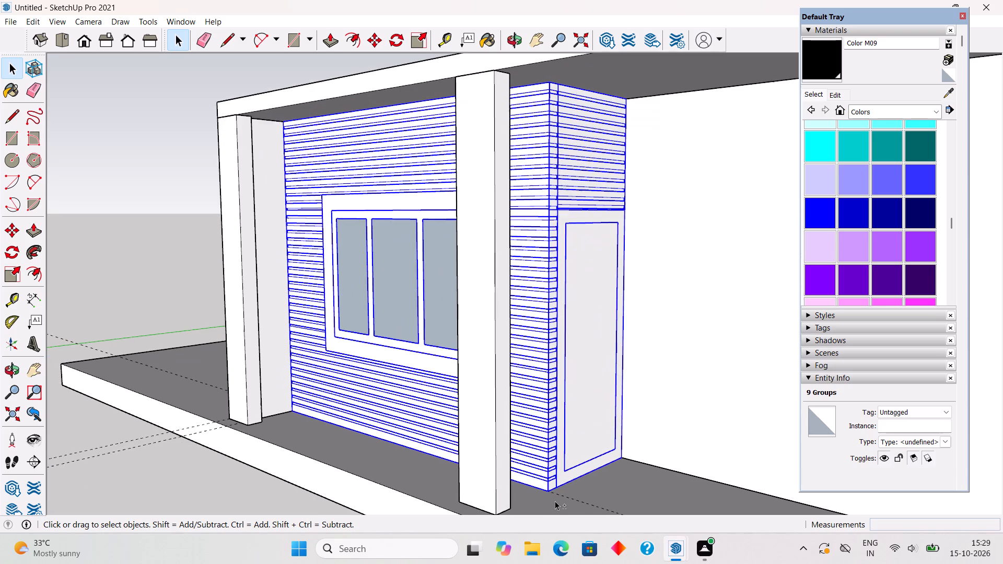
{"action": "scroll", "coordinate": [555, 501], "scroll_direction": "down", "scroll_amount": 7, "text": "shift"}
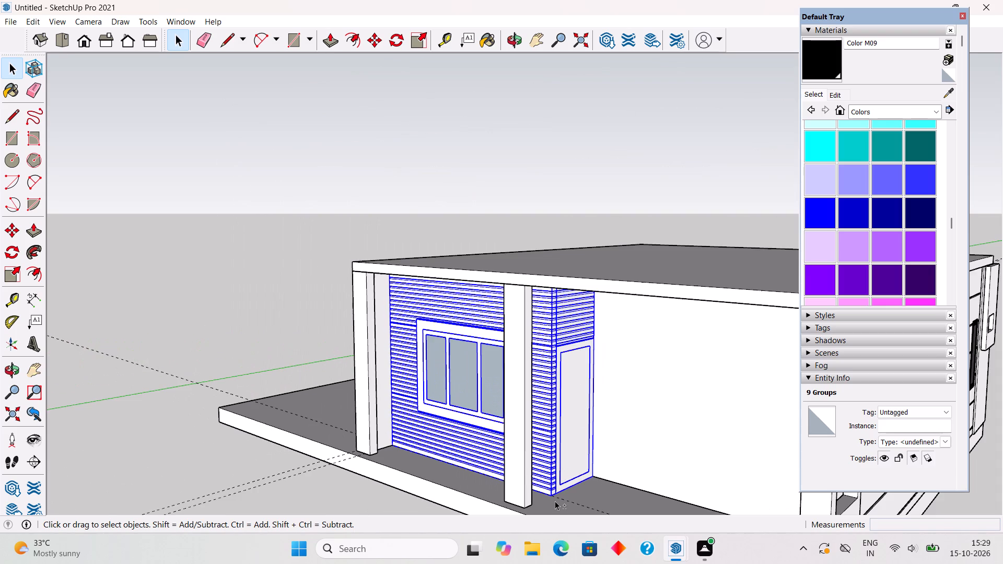
{"action": "key", "text": "m"}
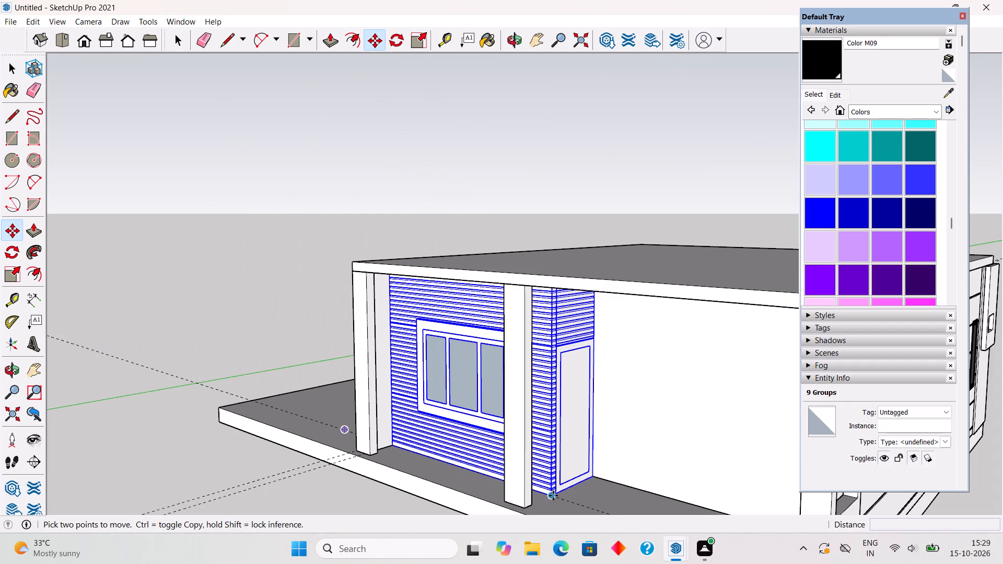
{"action": "left_click", "coordinate": [553, 496]}
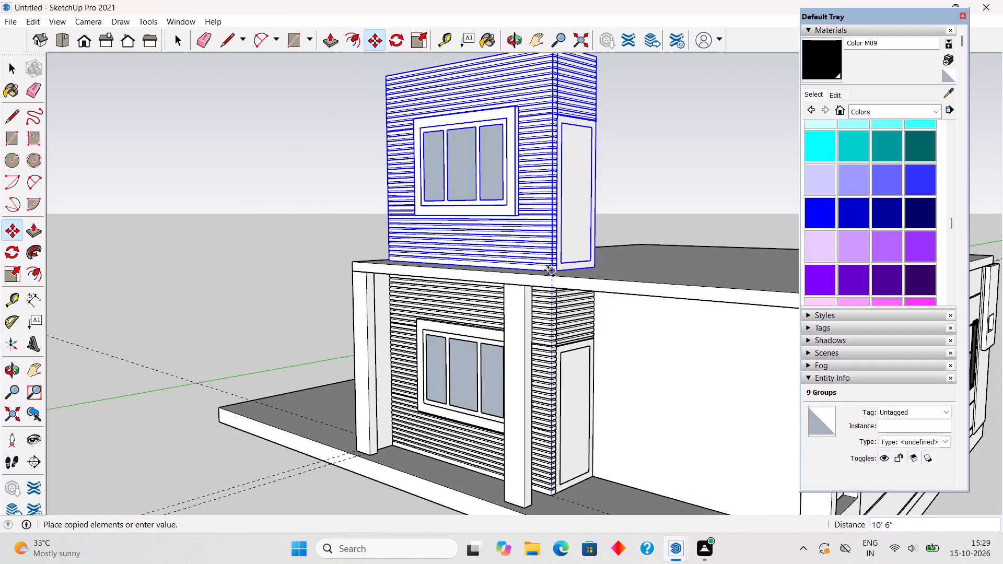
{"action": "left_click", "coordinate": [548, 271]}
{"action": "middle_click_drag", "start_coordinate": [527, 359], "coordinate": [432, 401]}
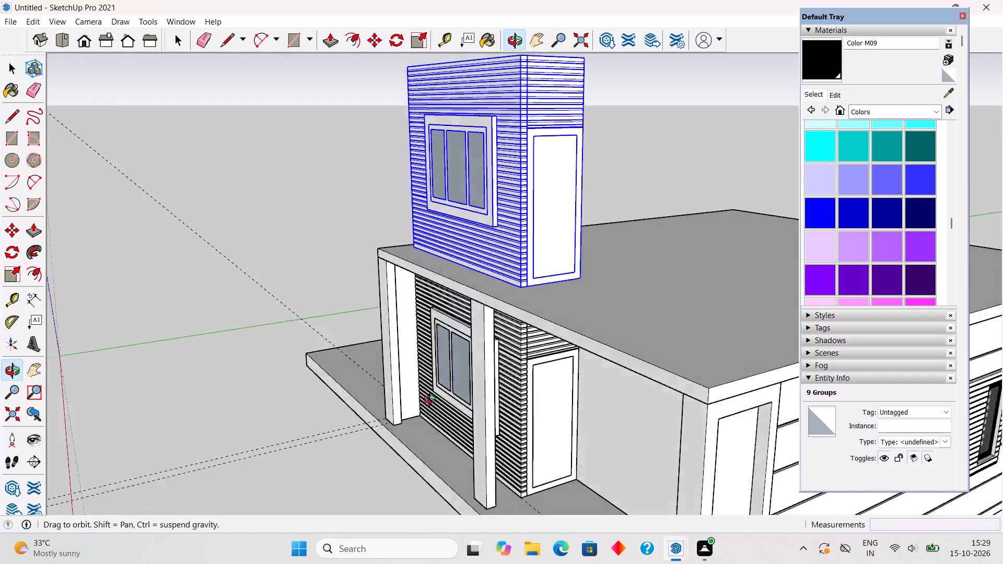
{"action": "middle_click_drag", "start_coordinate": [432, 401], "coordinate": [6, 401]}
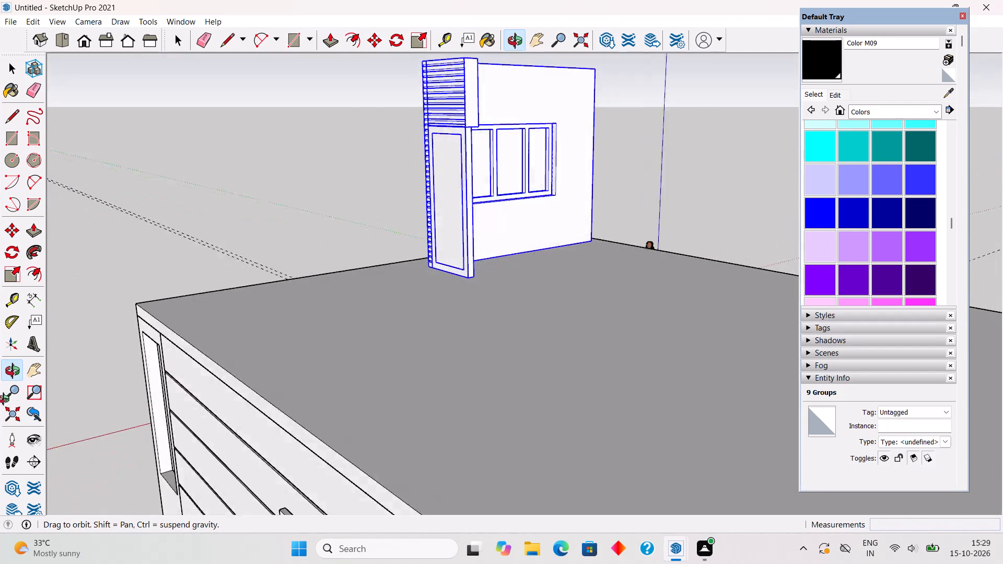
{"action": "middle_click_drag", "start_coordinate": [6, 401], "coordinate": [666, 404]}
{"action": "scroll", "coordinate": [658, 402], "scroll_direction": "down", "scroll_amount": 8}
{"action": "left_click", "coordinate": [554, 492]}
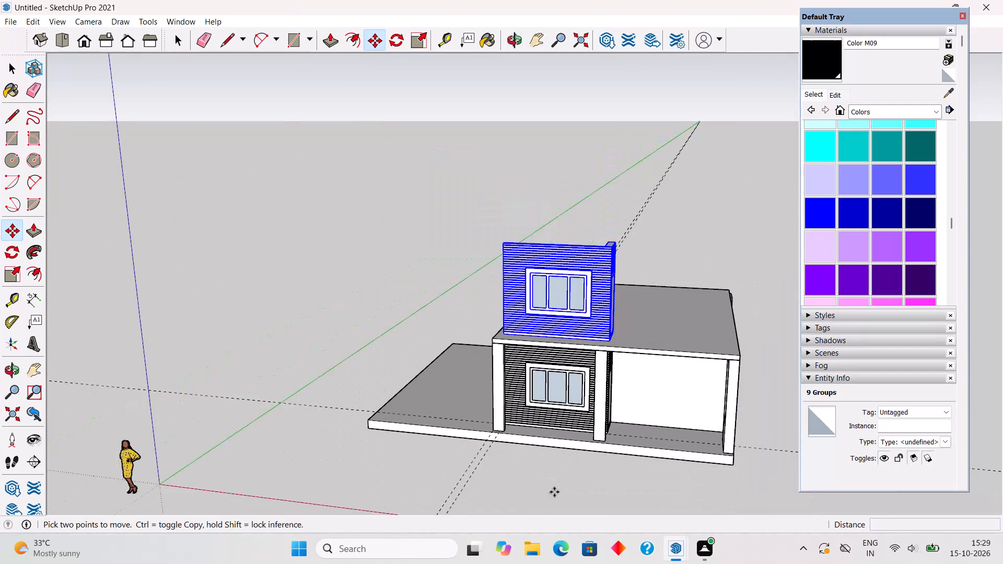
{"action": "key", "text": "space"}
{"action": "left_click", "coordinate": [554, 492]}
Delete the plain wall group spanning the rear of the building behind the open front bay.
{"action": "scroll", "coordinate": [549, 474], "scroll_direction": "down", "scroll_amount": 4}
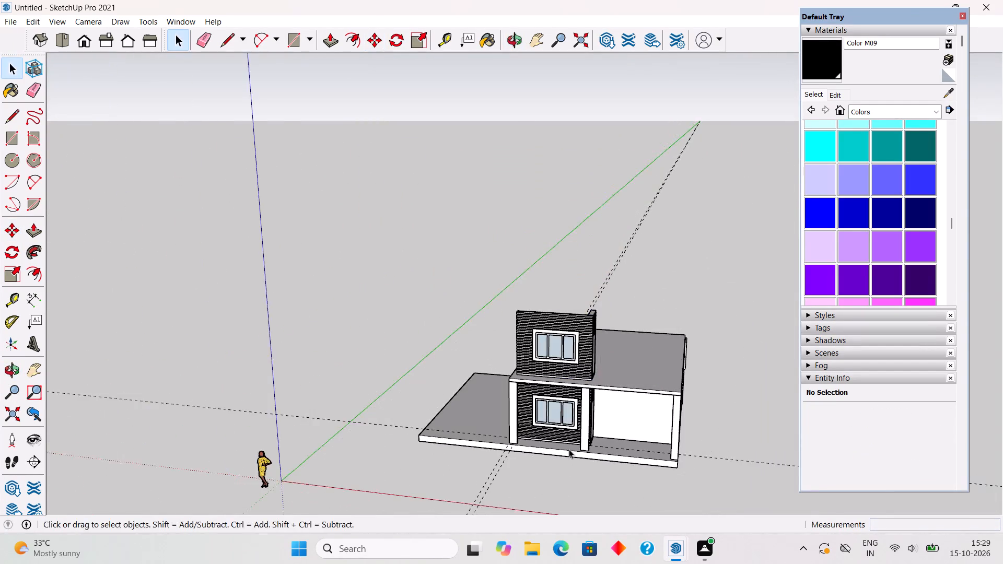
{"action": "middle_click_drag", "start_coordinate": [572, 449], "coordinate": [672, 431]}
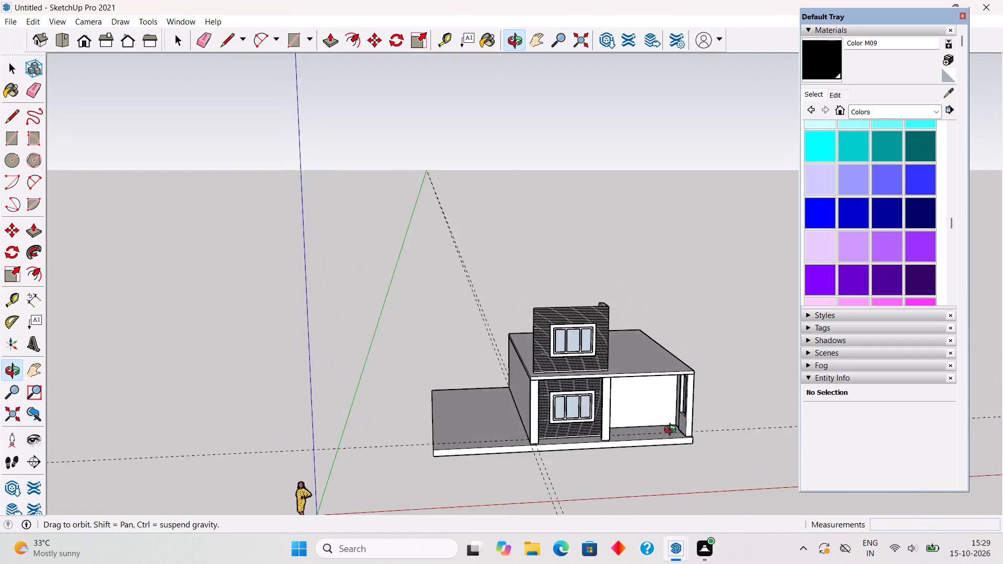
{"action": "middle_click_drag", "start_coordinate": [672, 431], "coordinate": [652, 430]}
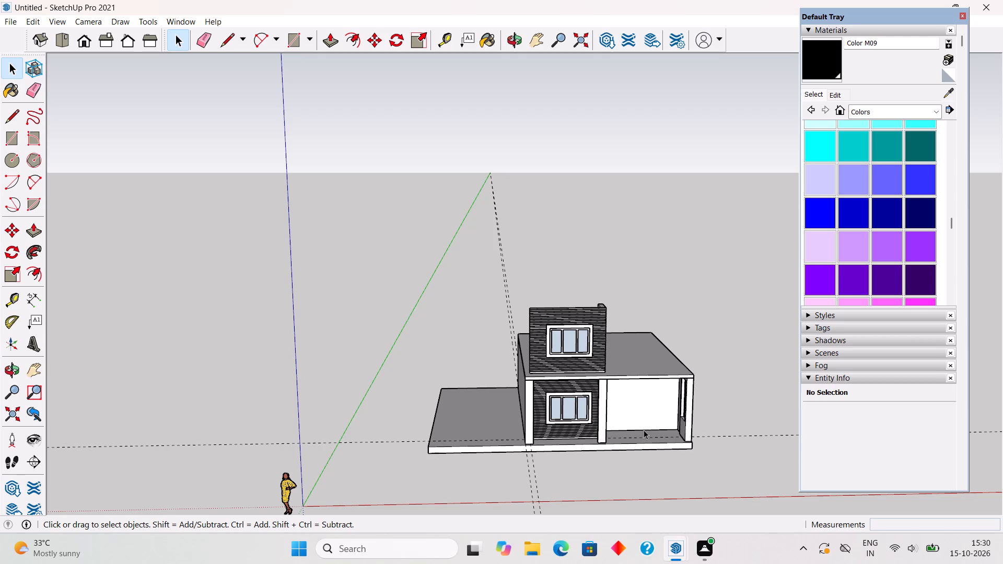
{"action": "scroll", "coordinate": [660, 315], "scroll_direction": "up", "scroll_amount": 2}
{"action": "scroll", "coordinate": [642, 455], "scroll_direction": "up", "scroll_amount": 3}
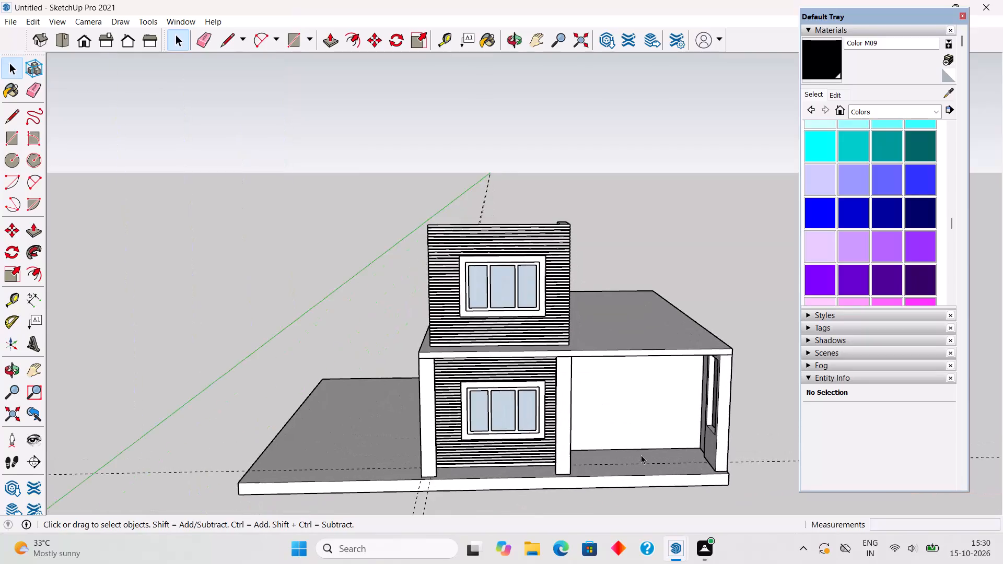
{"action": "scroll", "coordinate": [641, 455], "scroll_direction": "up", "scroll_amount": 2}
{"action": "middle_click_drag", "start_coordinate": [598, 348], "coordinate": [410, 303]}
{"action": "scroll", "coordinate": [516, 420], "scroll_direction": "up", "scroll_amount": 6}
{"action": "left_click", "coordinate": [620, 422]}
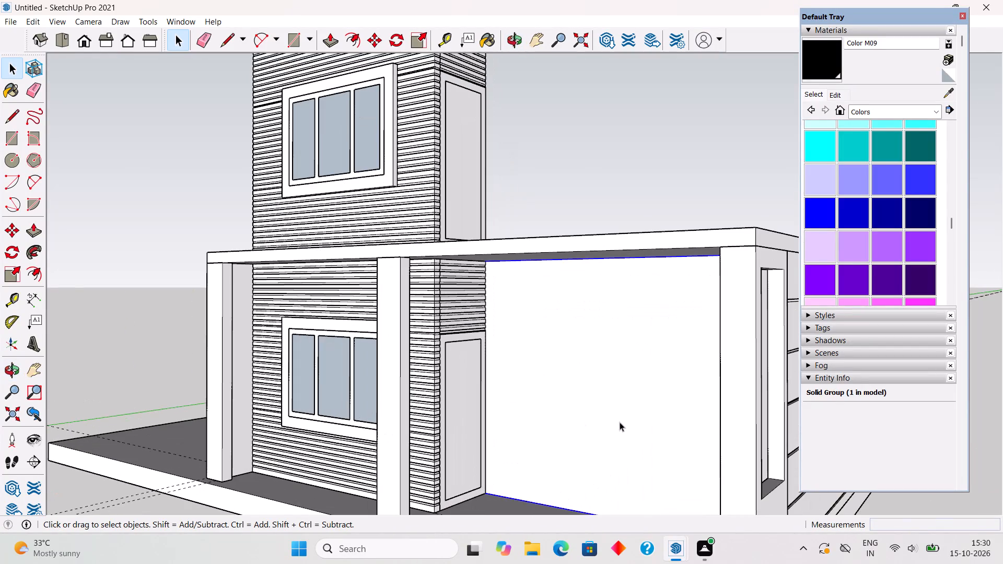
{"action": "right_click", "coordinate": [620, 422]}
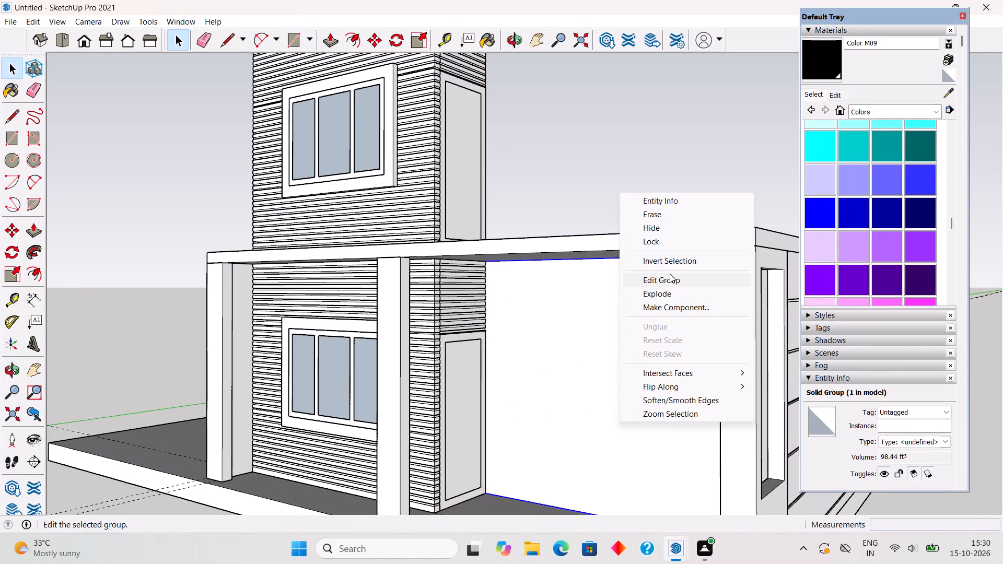
{"action": "left_click", "coordinate": [584, 340]}
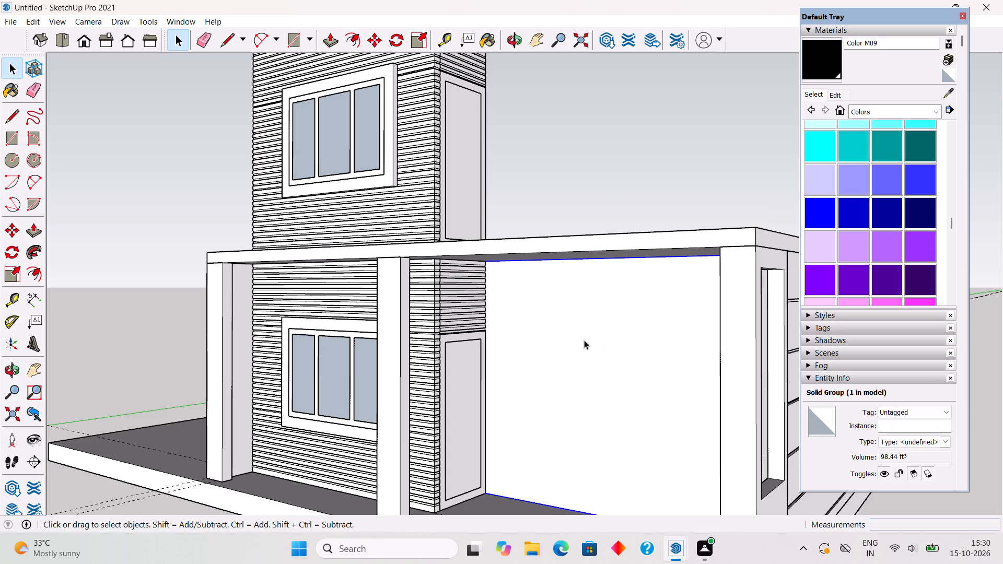
{"action": "key", "text": "Delete"}
Hide the roof slab group to open up the ground floor interior from above.
{"action": "middle_click_drag", "start_coordinate": [535, 403], "coordinate": [459, 439]}
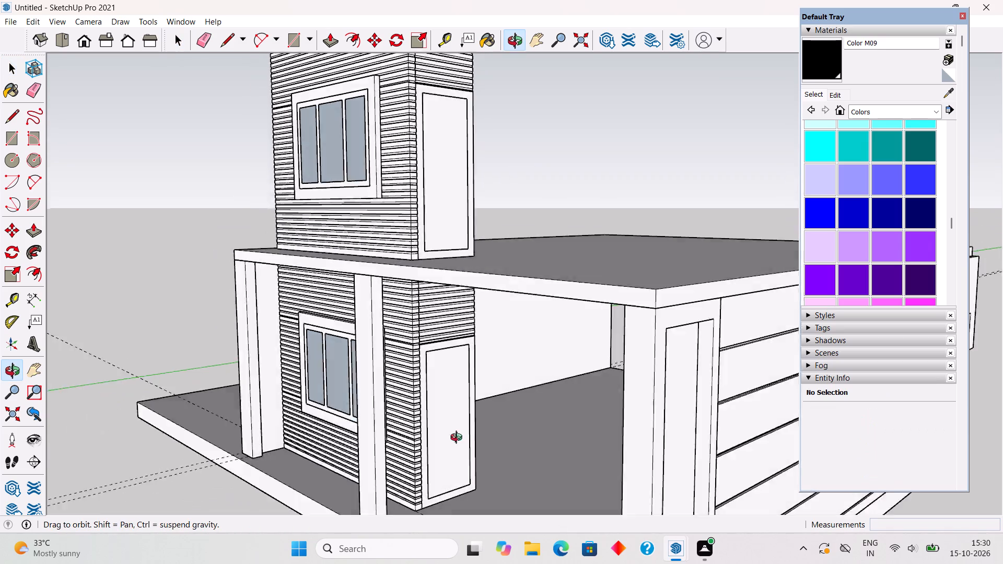
{"action": "middle_click_drag", "start_coordinate": [459, 439], "coordinate": [0, 403]}
{"action": "middle_click_drag", "start_coordinate": [506, 391], "coordinate": [280, 430]}
{"action": "scroll", "coordinate": [280, 430], "scroll_direction": "down", "scroll_amount": 3}
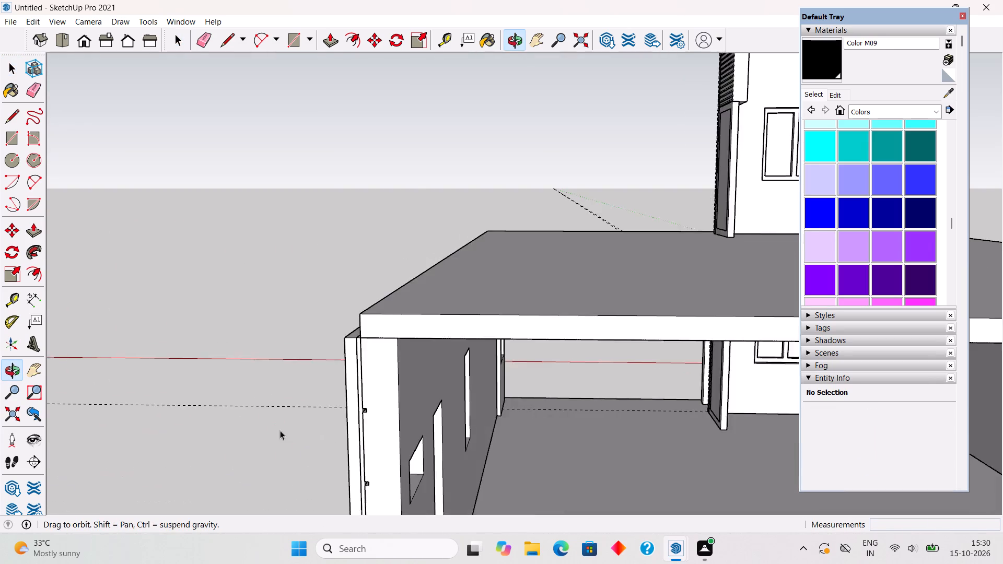
{"action": "scroll", "coordinate": [662, 443], "scroll_direction": "up", "scroll_amount": 5}
{"action": "scroll", "coordinate": [721, 410], "scroll_direction": "up", "scroll_amount": 2}
{"action": "middle_click_drag", "start_coordinate": [697, 426], "coordinate": [626, 389]}
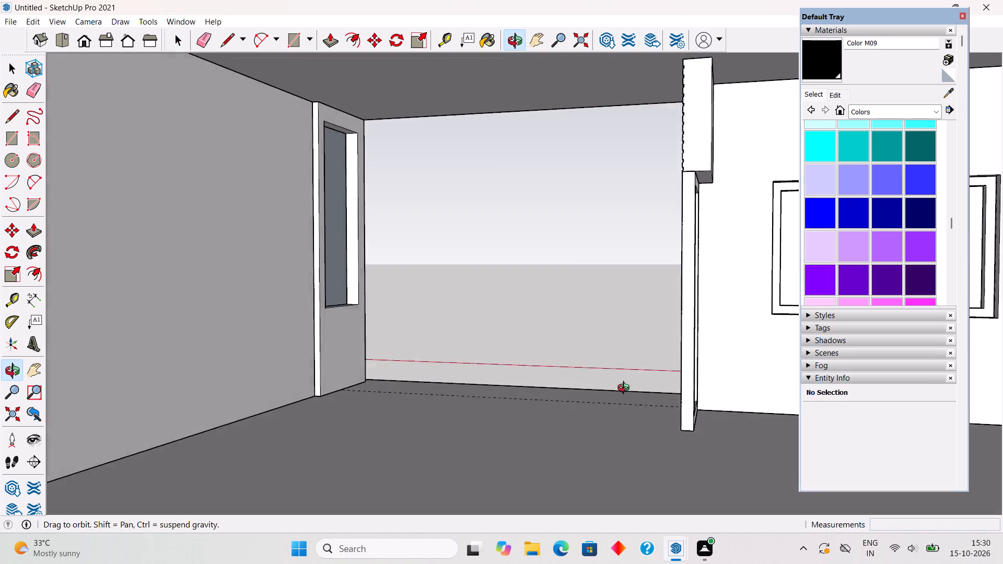
{"action": "middle_click_drag", "start_coordinate": [626, 389], "coordinate": [702, 392]}
{"action": "scroll", "coordinate": [702, 392], "scroll_direction": "up", "scroll_amount": 6}
{"action": "middle_click_drag", "start_coordinate": [664, 389], "coordinate": [866, 432]}
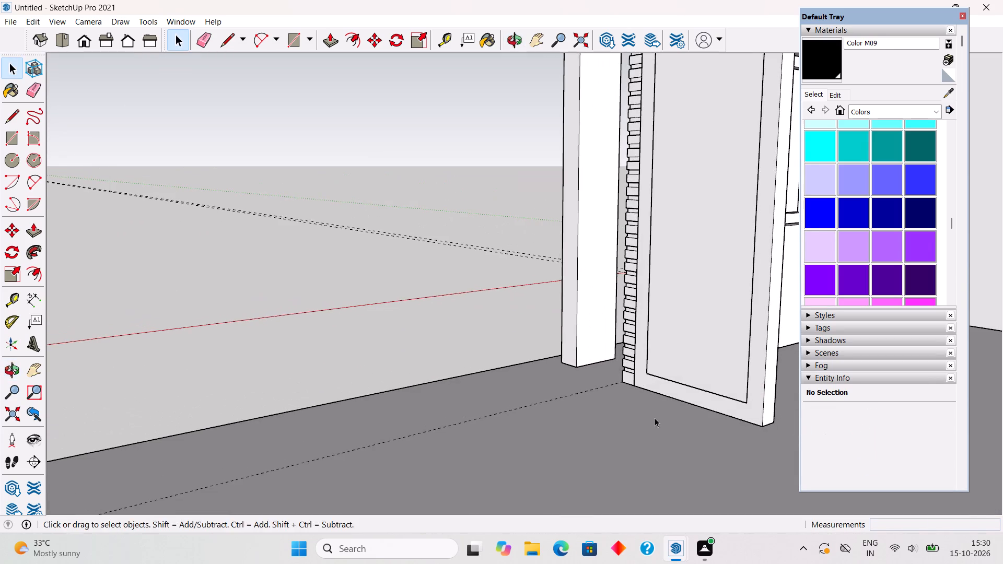
{"action": "middle_click_drag", "start_coordinate": [608, 403], "coordinate": [605, 355]}
{"action": "scroll", "coordinate": [605, 355], "scroll_direction": "up", "scroll_amount": 2}
{"action": "scroll", "coordinate": [605, 355], "scroll_direction": "down", "scroll_amount": 3}
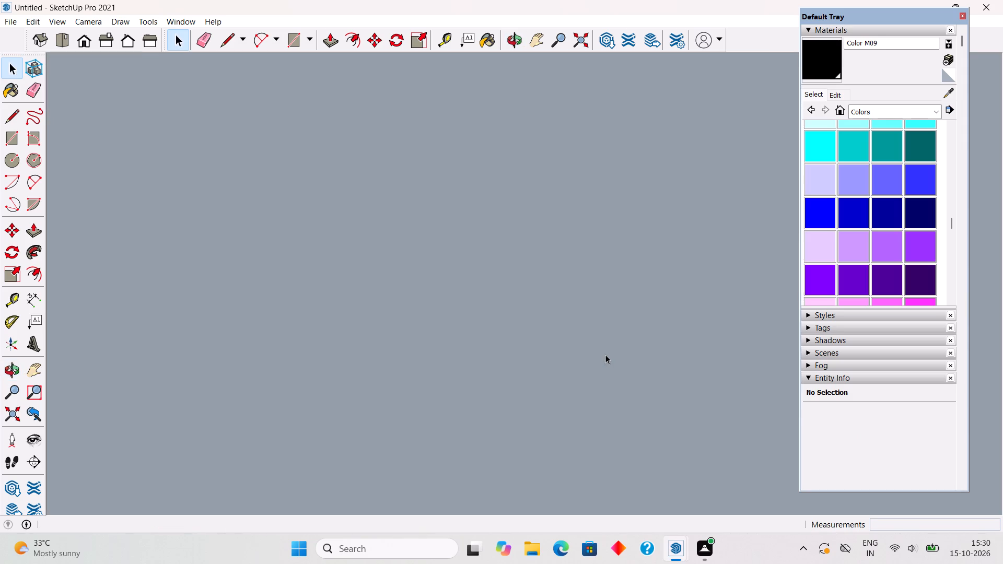
{"action": "scroll", "coordinate": [605, 355], "scroll_direction": "down", "scroll_amount": 20}
{"action": "scroll", "coordinate": [605, 355], "scroll_direction": "down", "scroll_amount": 17}
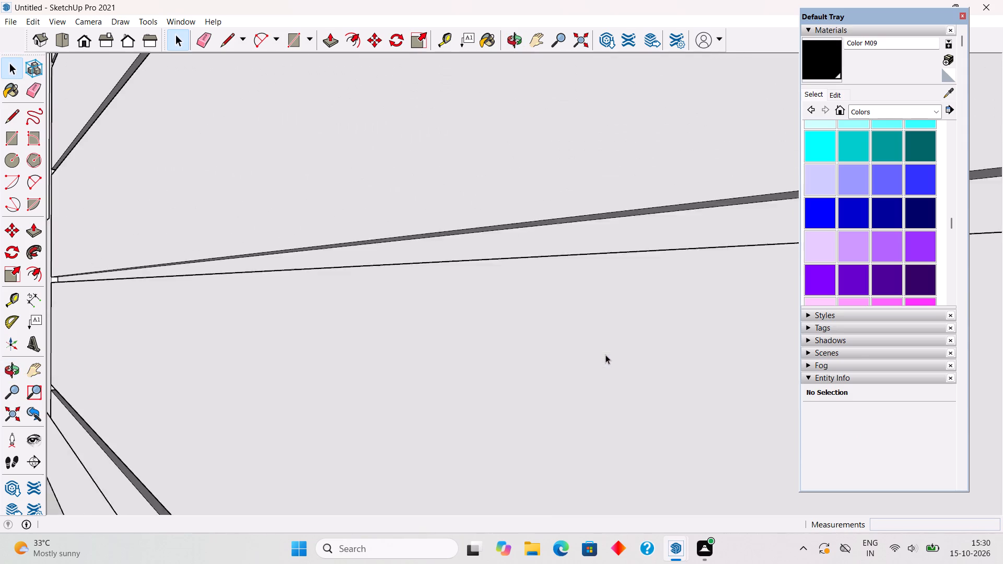
{"action": "left_click", "coordinate": [5, 409]}
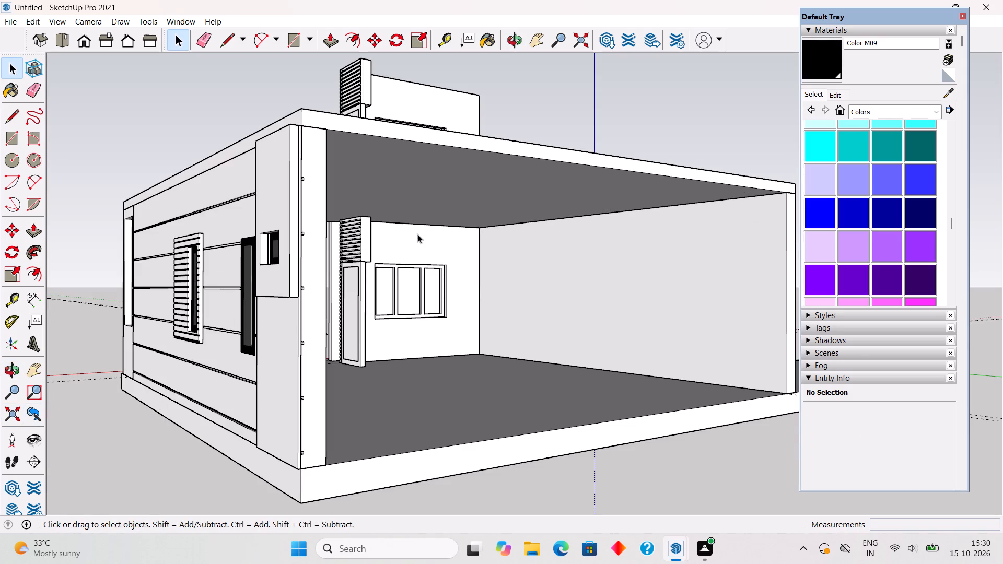
{"action": "left_click", "coordinate": [421, 202]}
{"action": "right_click", "coordinate": [421, 202]}
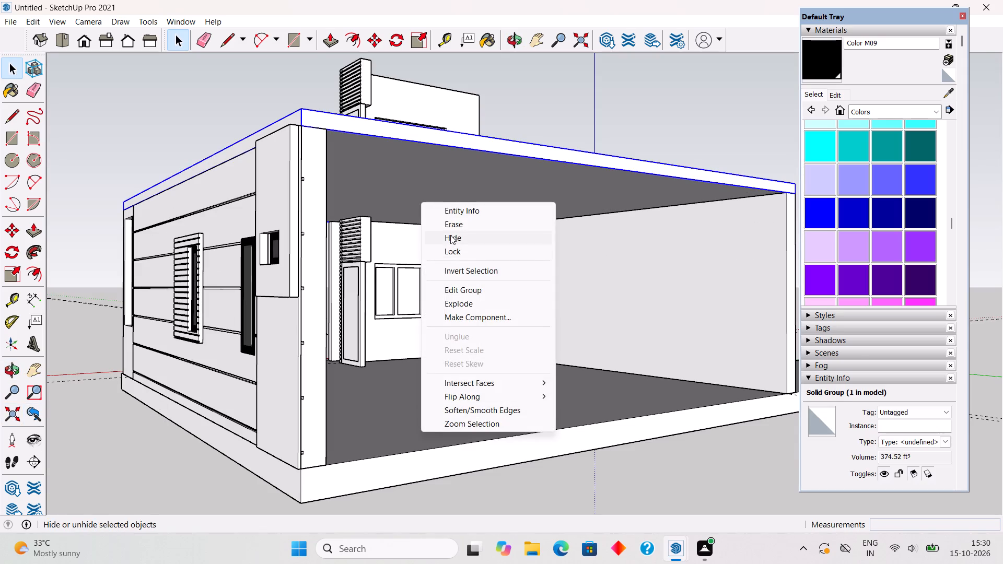
{"action": "left_click", "coordinate": [450, 235]}
Place a guide across the floor along the rear end of the ground-floor door, and another parallel to it 2' further back.
{"action": "middle_click_drag", "start_coordinate": [232, 444], "coordinate": [702, 558]}
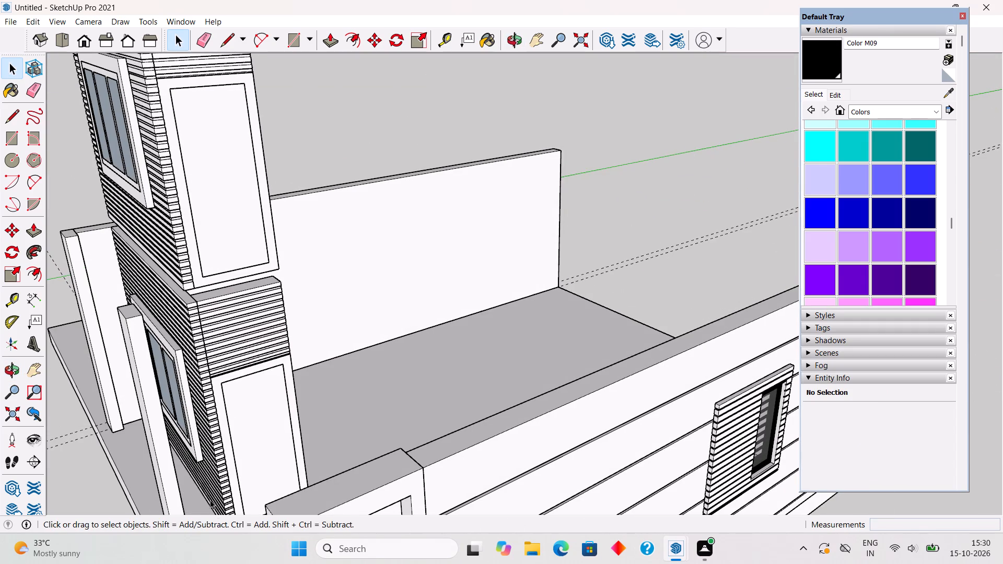
{"action": "scroll", "coordinate": [216, 352], "scroll_direction": "down", "scroll_amount": 5}
{"action": "middle_click_drag", "start_coordinate": [222, 430], "coordinate": [342, 386]}
{"action": "scroll", "coordinate": [340, 392], "scroll_direction": "down", "scroll_amount": 5}
{"action": "scroll", "coordinate": [295, 478], "scroll_direction": "up", "scroll_amount": 3}
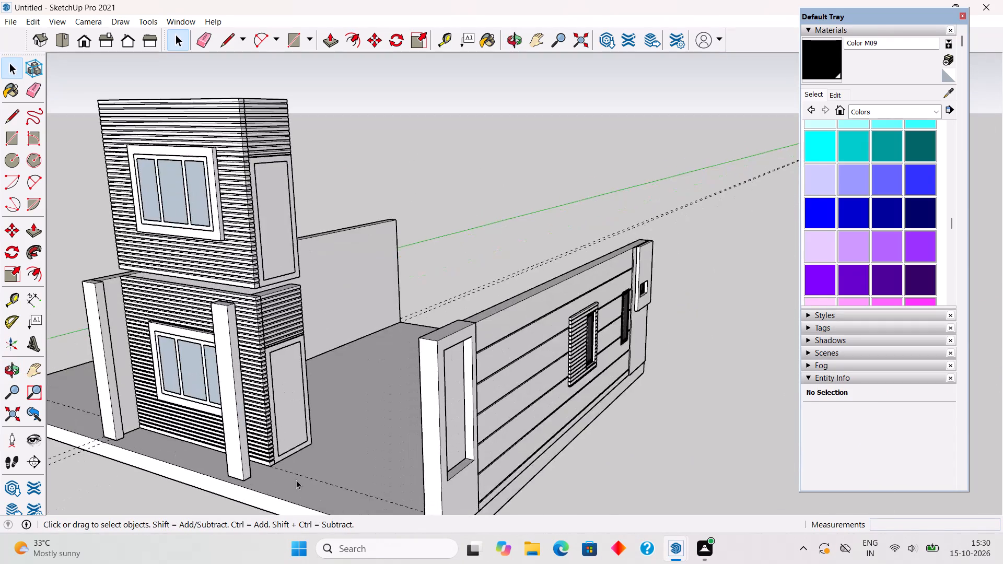
{"action": "scroll", "coordinate": [296, 480], "scroll_direction": "up", "scroll_amount": 7}
{"action": "middle_click_drag", "start_coordinate": [386, 477], "coordinate": [524, 465]}
{"action": "scroll", "coordinate": [573, 512], "scroll_direction": "up", "scroll_amount": 4}
{"action": "scroll", "coordinate": [528, 388], "scroll_direction": "down", "scroll_amount": 4}
{"action": "middle_click_drag", "start_coordinate": [633, 382], "coordinate": [634, 428]}
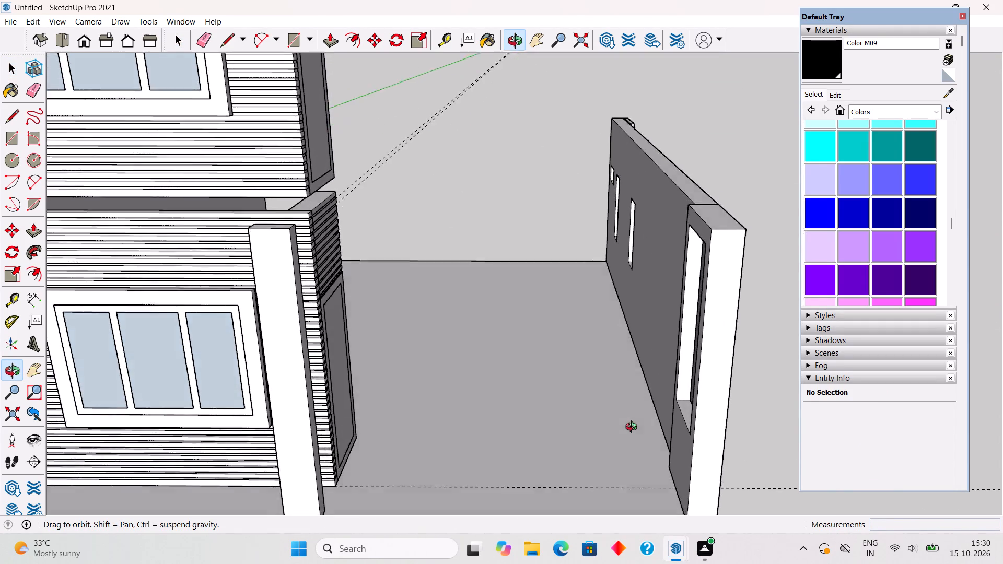
{"action": "middle_click_drag", "start_coordinate": [634, 428], "coordinate": [739, 502]}
{"action": "middle_click_drag", "start_coordinate": [355, 435], "coordinate": [685, 441]}
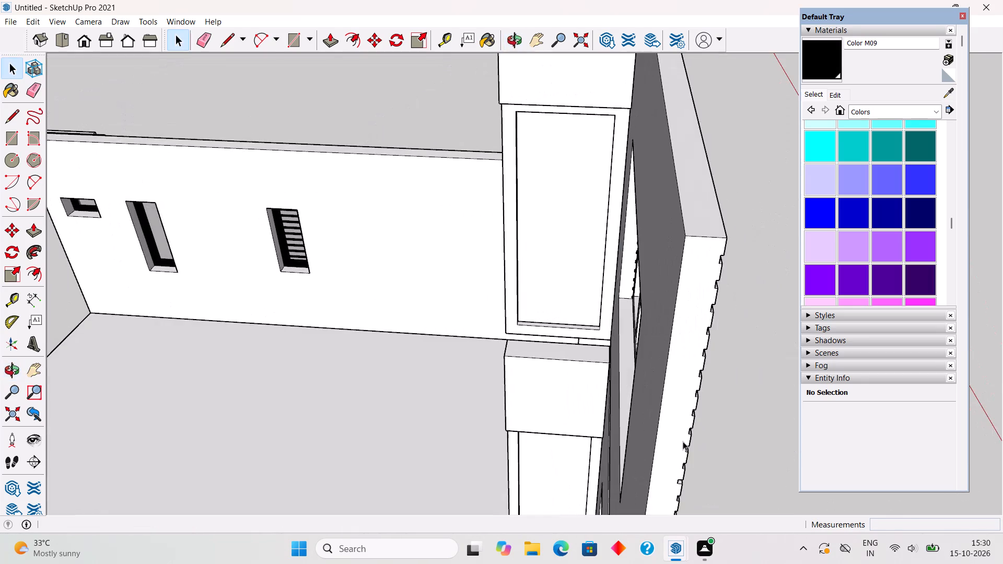
{"action": "middle_click_drag", "start_coordinate": [452, 460], "coordinate": [705, 380]}
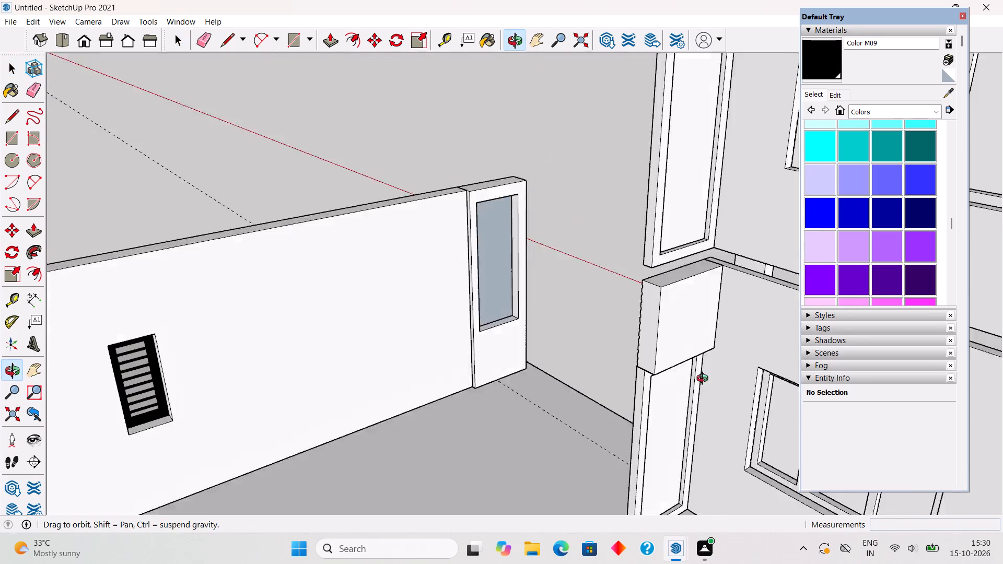
{"action": "middle_click_drag", "start_coordinate": [705, 380], "coordinate": [705, 345]}
{"action": "scroll", "coordinate": [500, 464], "scroll_direction": "up", "scroll_amount": 5}
{"action": "middle_click_drag", "start_coordinate": [529, 476], "coordinate": [646, 466]}
{"action": "scroll", "coordinate": [646, 464], "scroll_direction": "down", "scroll_amount": 3}
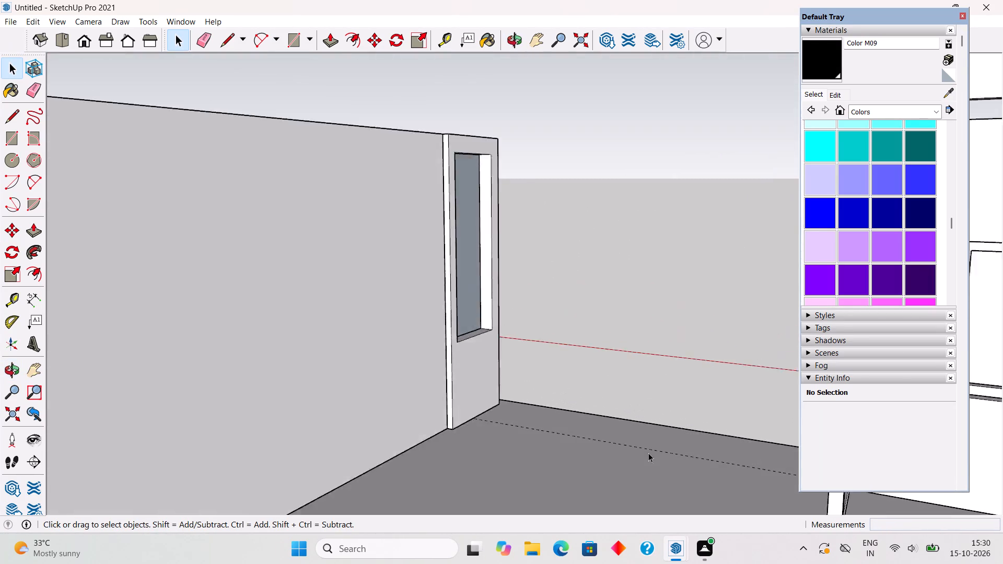
{"action": "scroll", "coordinate": [648, 453], "scroll_direction": "down", "scroll_amount": 5}
{"action": "middle_click_drag", "start_coordinate": [632, 417], "coordinate": [671, 488]}
{"action": "scroll", "coordinate": [705, 457], "scroll_direction": "up", "scroll_amount": 6}
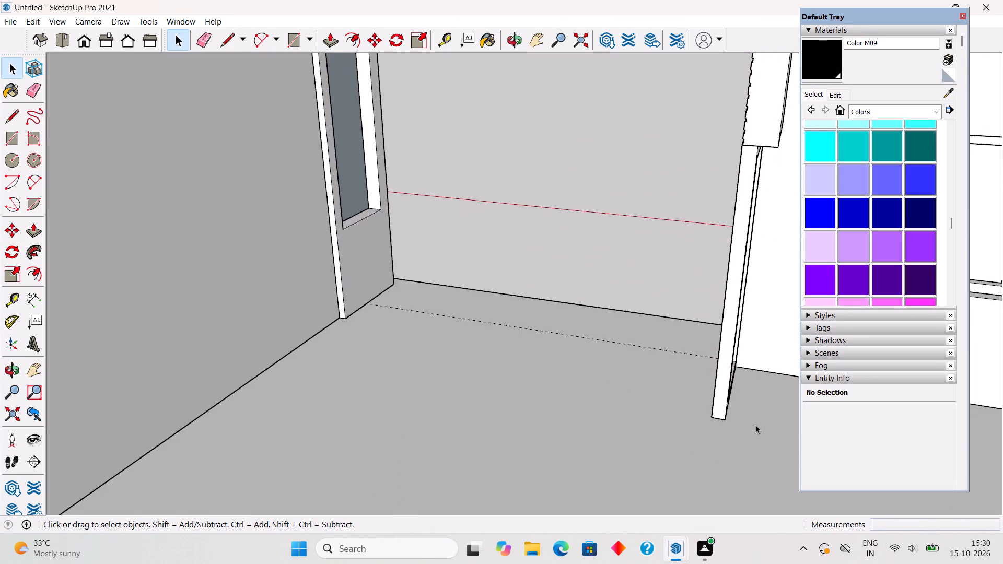
{"action": "scroll", "coordinate": [755, 425], "scroll_direction": "up", "scroll_amount": 14}
{"action": "key", "text": "t"}
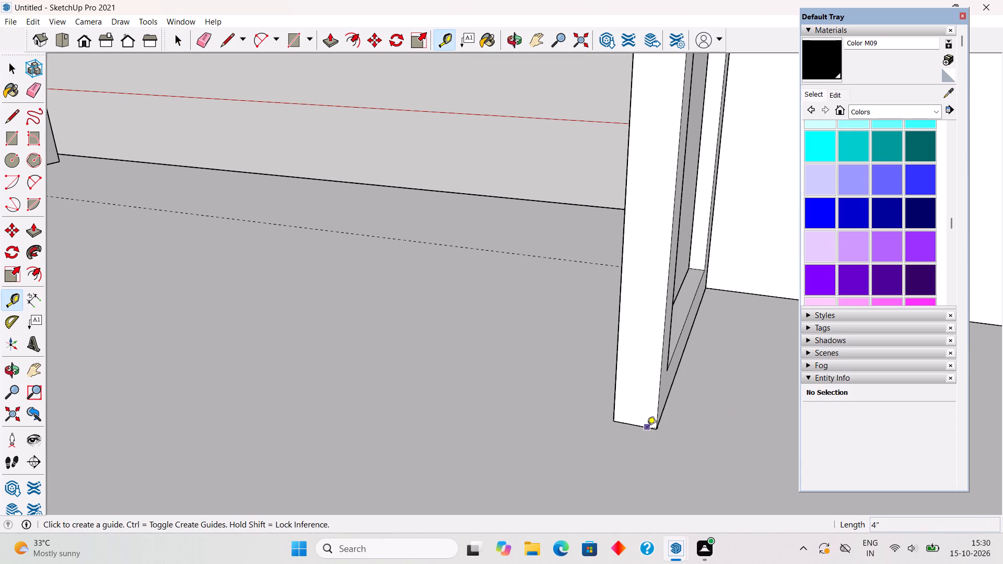
{"action": "double_click", "coordinate": [647, 429]}
{"action": "scroll", "coordinate": [647, 429], "scroll_direction": "down", "scroll_amount": 16}
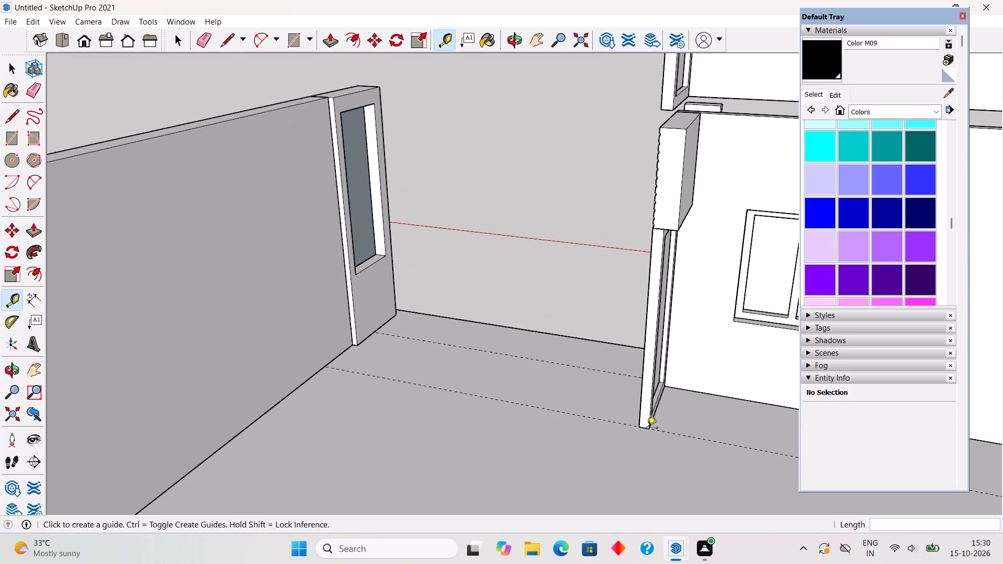
{"action": "left_click", "coordinate": [669, 429]}
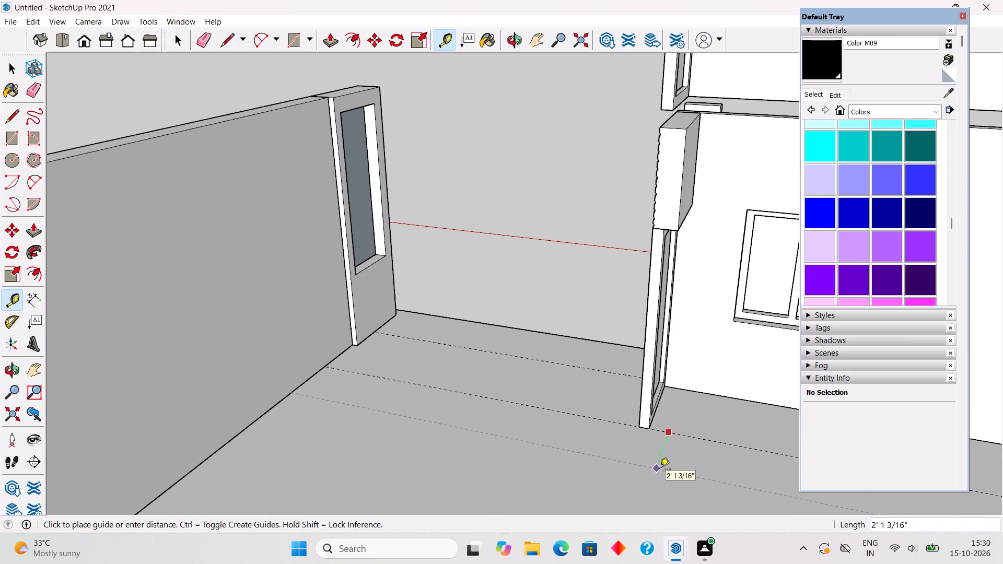
{"action": "type", "text": "2'"}
{"action": "key", "text": "Return"}
{"action": "key", "text": "space"}
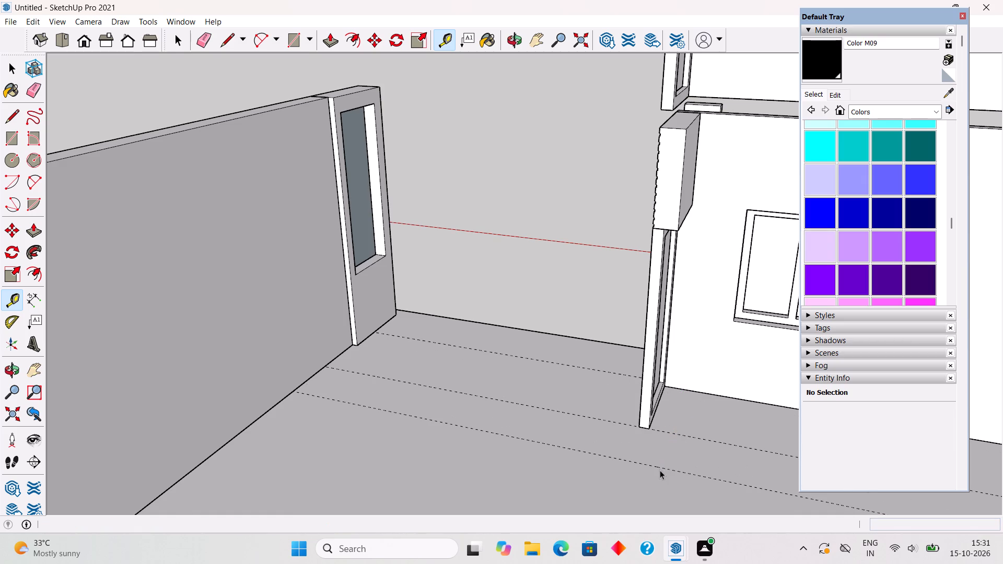
Move the ground-floor slatted front wall, with its window, door and the slatted panel above it, 2' back to the rear floor guide.
{"action": "scroll", "coordinate": [660, 470], "scroll_direction": "down", "scroll_amount": 7}
{"action": "middle_click_drag", "start_coordinate": [738, 350], "coordinate": [0, 281]}
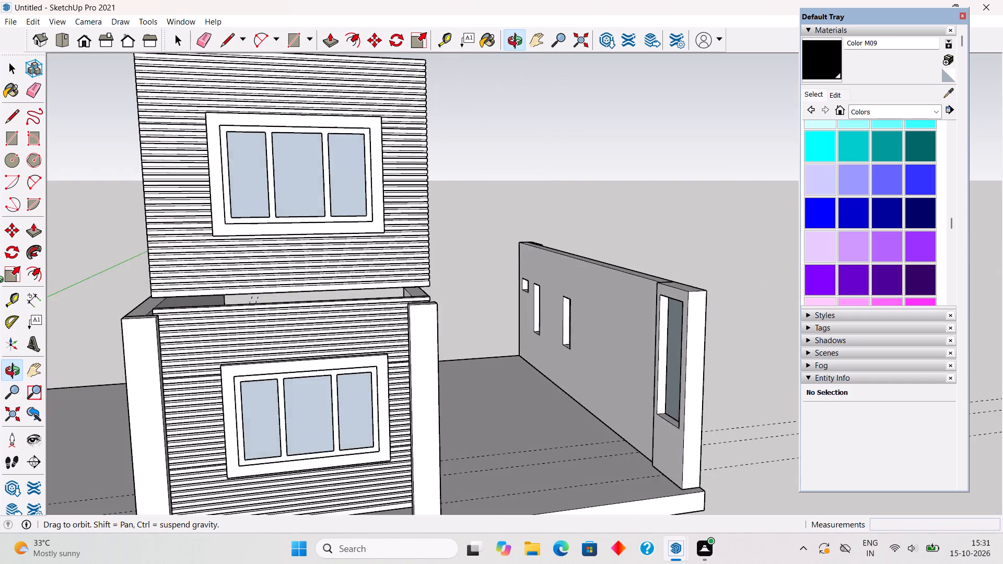
{"action": "middle_click_drag", "start_coordinate": [0, 281], "coordinate": [0, 248]}
{"action": "middle_click_drag", "start_coordinate": [381, 307], "coordinate": [172, 335]}
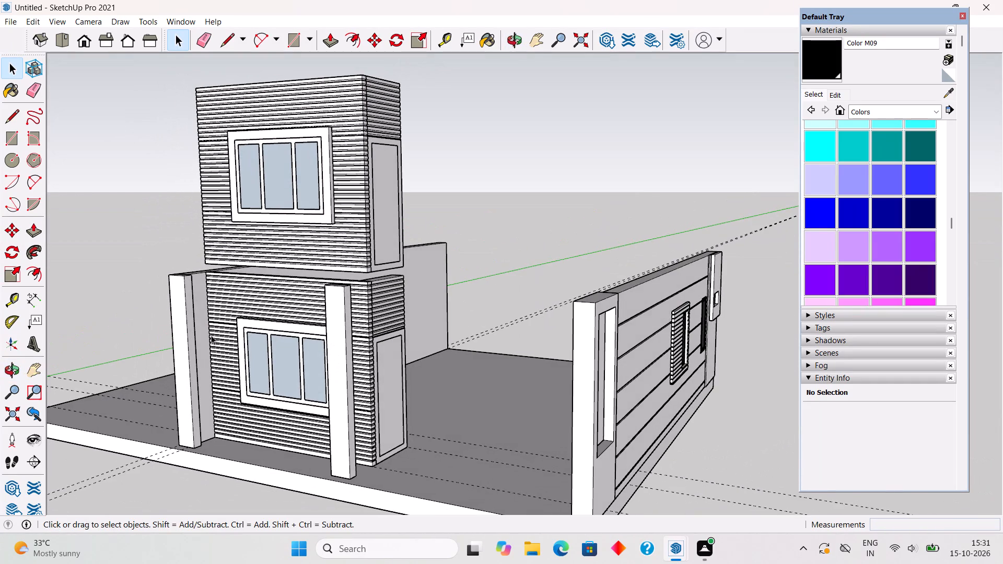
{"action": "left_click", "coordinate": [308, 335]}
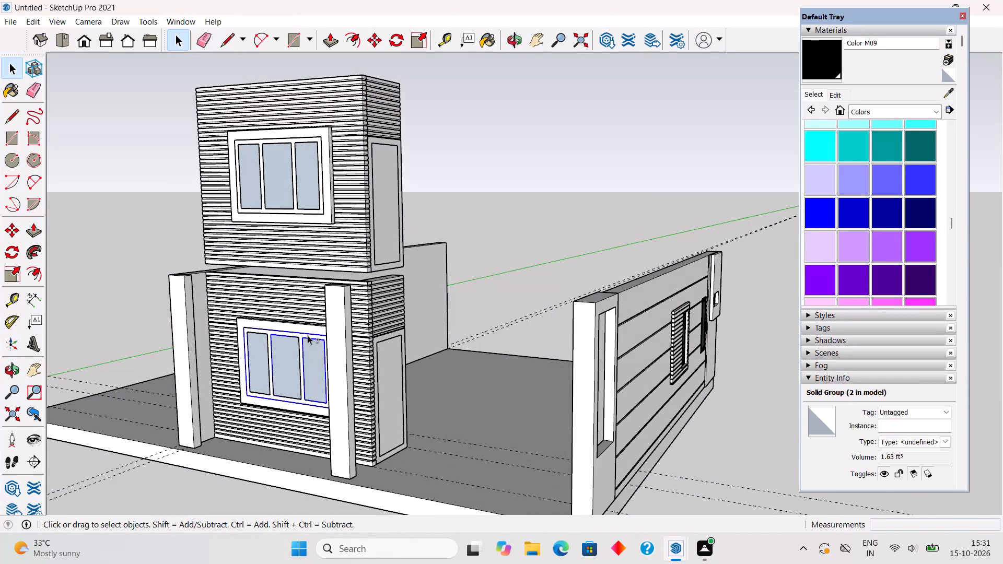
{"action": "left_click", "coordinate": [300, 290], "text": "shift"}
{"action": "left_click", "coordinate": [292, 326], "text": "shift"}
{"action": "scroll", "coordinate": [291, 332], "scroll_direction": "up", "scroll_amount": 2, "text": "shift"}
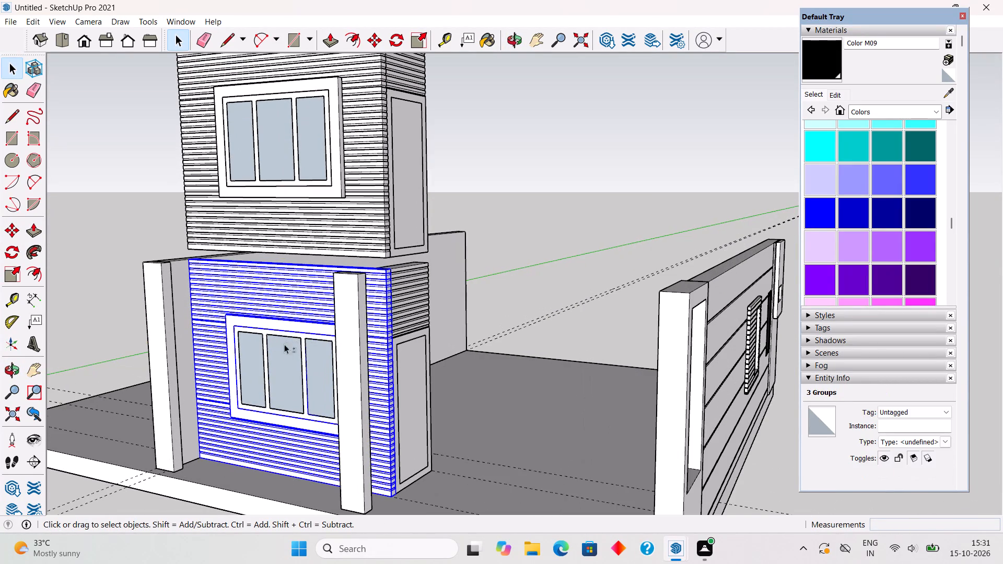
{"action": "left_click", "coordinate": [262, 374], "text": "shift"}
{"action": "left_click", "coordinate": [279, 369], "text": "shift"}
{"action": "left_click", "coordinate": [320, 375], "text": "shift"}
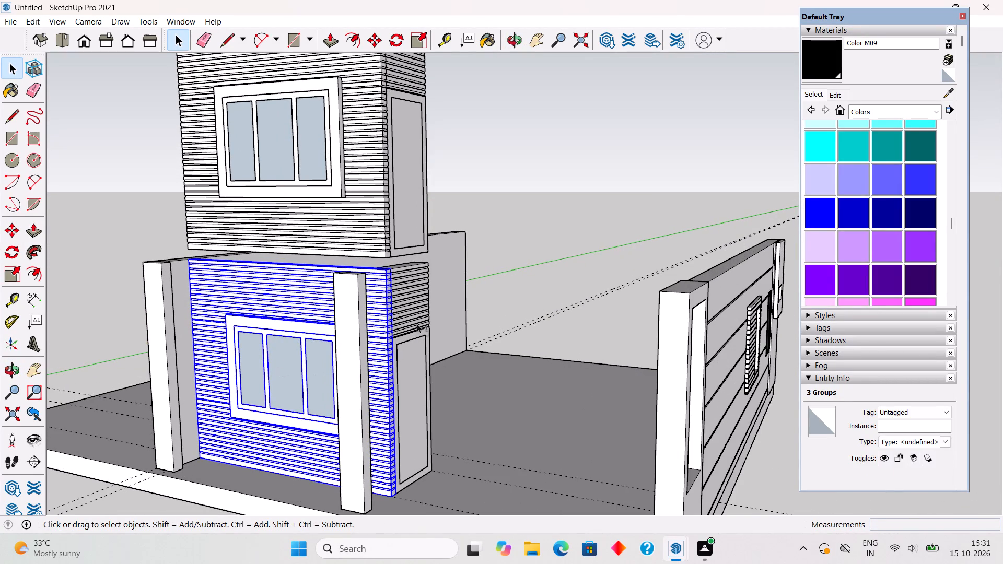
{"action": "left_click", "coordinate": [412, 314], "text": "shift"}
{"action": "left_click", "coordinate": [415, 360], "text": "shift"}
{"action": "scroll", "coordinate": [413, 344], "scroll_direction": "up", "scroll_amount": 3, "text": "shift"}
{"action": "left_click", "coordinate": [414, 332], "text": "shift"}
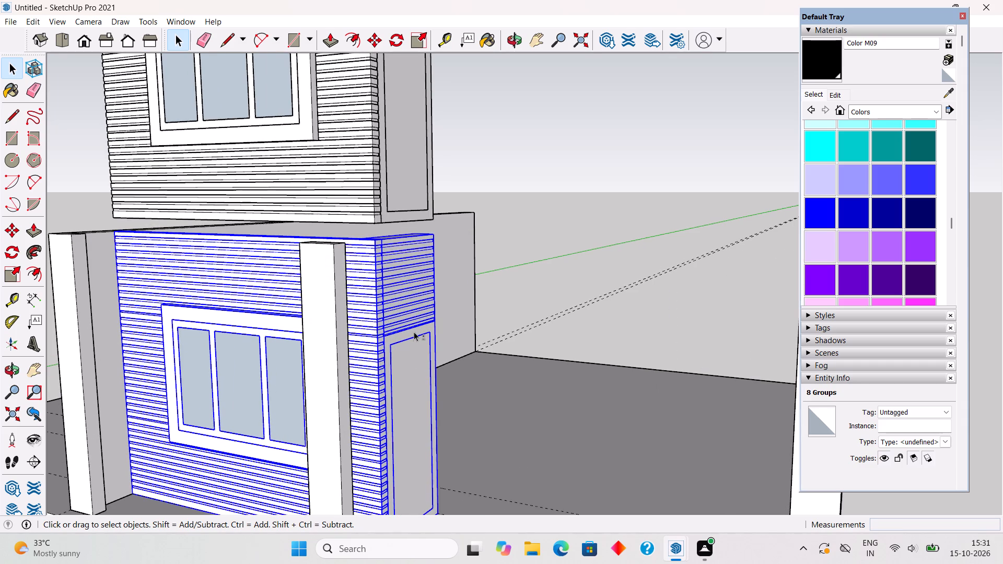
{"action": "scroll", "coordinate": [428, 349], "scroll_direction": "down", "scroll_amount": 5, "text": "shift"}
{"action": "scroll", "coordinate": [445, 438], "scroll_direction": "up", "scroll_amount": 4}
{"action": "middle_click_drag", "start_coordinate": [444, 439], "coordinate": [403, 456]}
{"action": "scroll", "coordinate": [434, 452], "scroll_direction": "up", "scroll_amount": 5}
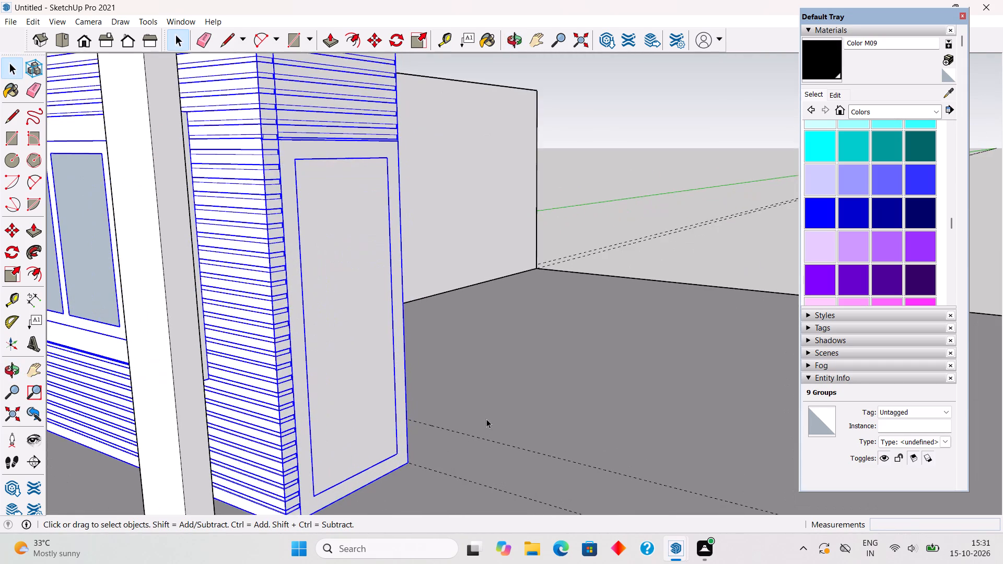
{"action": "middle_click_drag", "start_coordinate": [437, 439], "coordinate": [311, 459]}
{"action": "scroll", "coordinate": [500, 397], "scroll_direction": "up", "scroll_amount": 5}
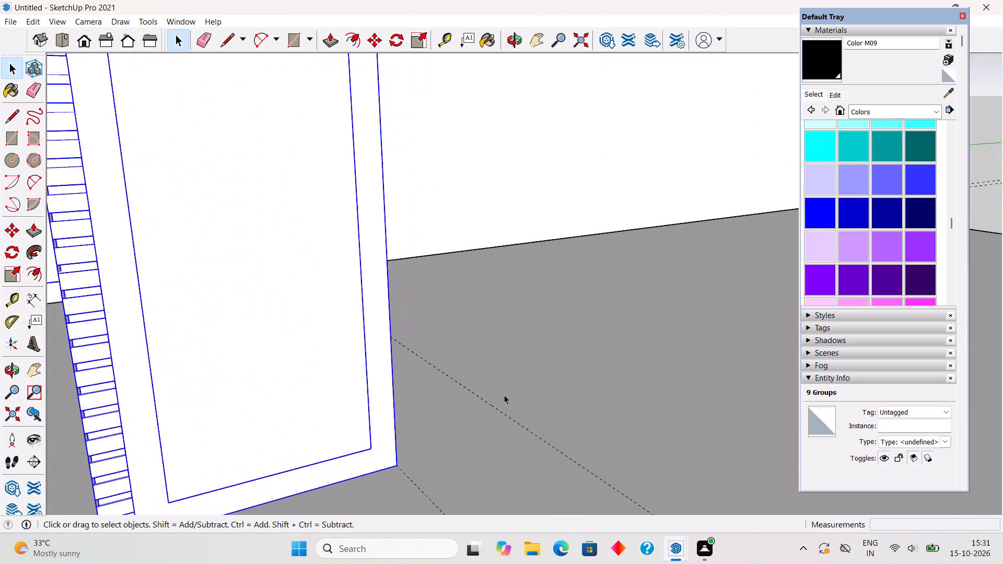
{"action": "key", "text": "m"}
{"action": "left_click", "coordinate": [401, 465]}
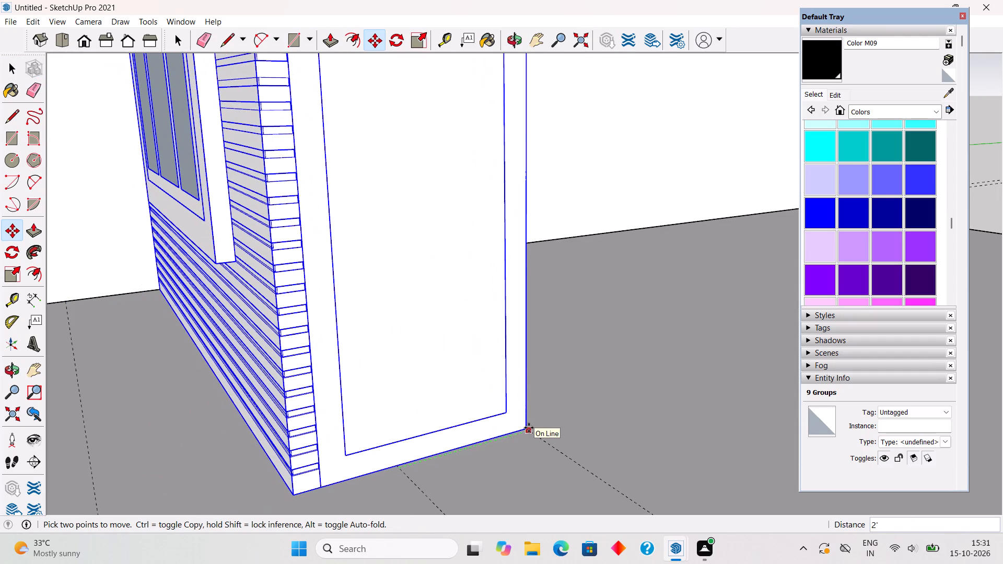
{"action": "left_click", "coordinate": [529, 428]}
{"action": "key", "text": "space"}
{"action": "scroll", "coordinate": [522, 460], "scroll_direction": "down", "scroll_amount": 14}
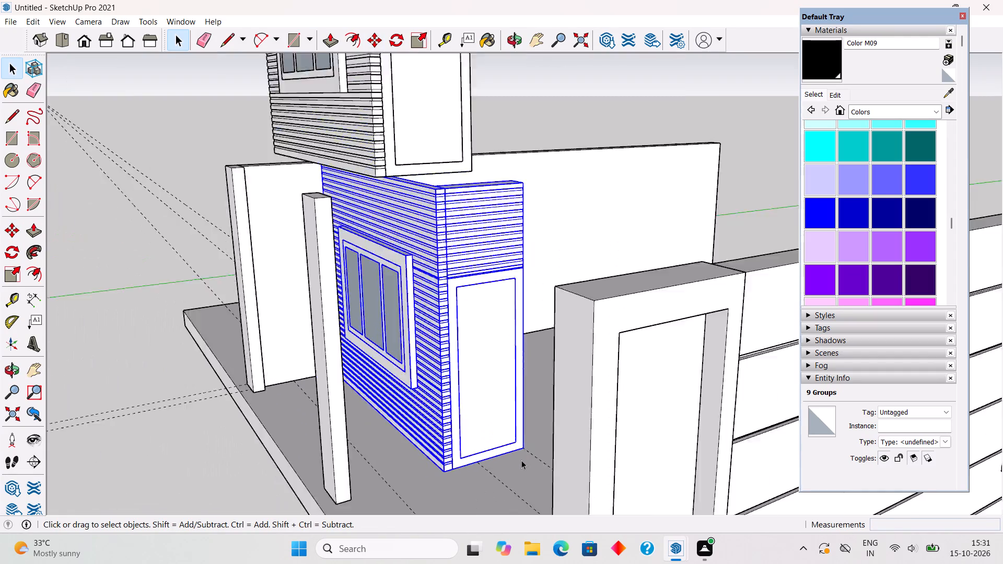
{"action": "scroll", "coordinate": [521, 460], "scroll_direction": "down", "scroll_amount": 2}
{"action": "left_click", "coordinate": [294, 464]}
Place a vertical guide along the rear edge of the ground-floor door frame, extending up past the upper storey.
{"action": "scroll", "coordinate": [293, 462], "scroll_direction": "down", "scroll_amount": 5}
{"action": "middle_click_drag", "start_coordinate": [287, 457], "coordinate": [416, 446]}
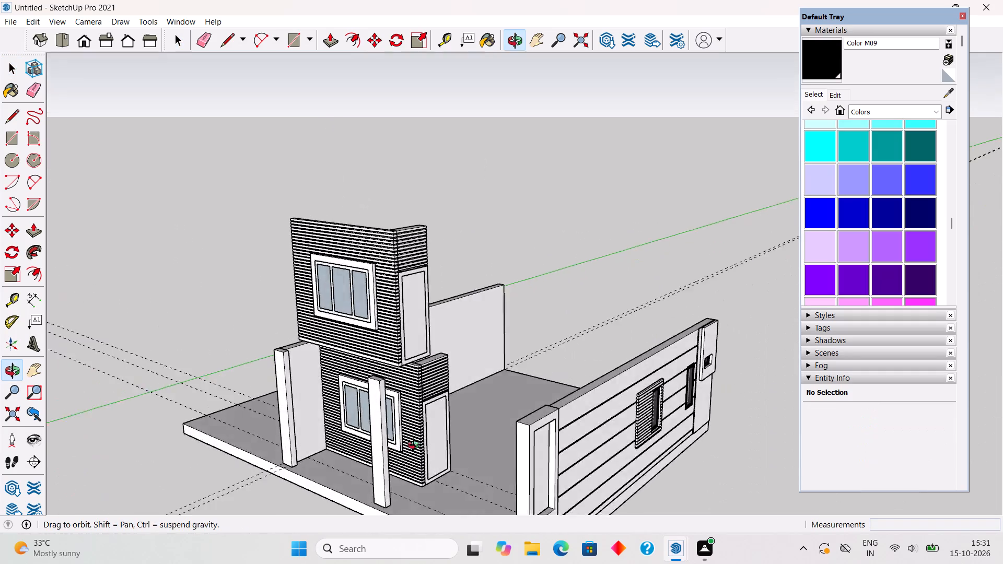
{"action": "middle_click_drag", "start_coordinate": [416, 446], "coordinate": [465, 440]}
{"action": "scroll", "coordinate": [426, 377], "scroll_direction": "up", "scroll_amount": 6}
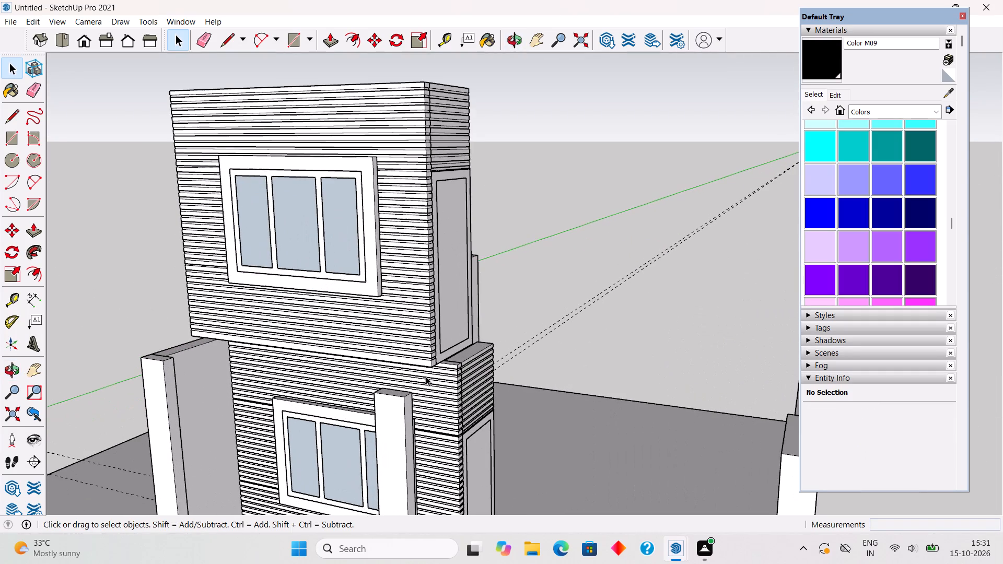
{"action": "middle_click_drag", "start_coordinate": [420, 394], "coordinate": [396, 412]}
{"action": "scroll", "coordinate": [396, 412], "scroll_direction": "down", "scroll_amount": 8}
{"action": "middle_click_drag", "start_coordinate": [384, 415], "coordinate": [366, 421]}
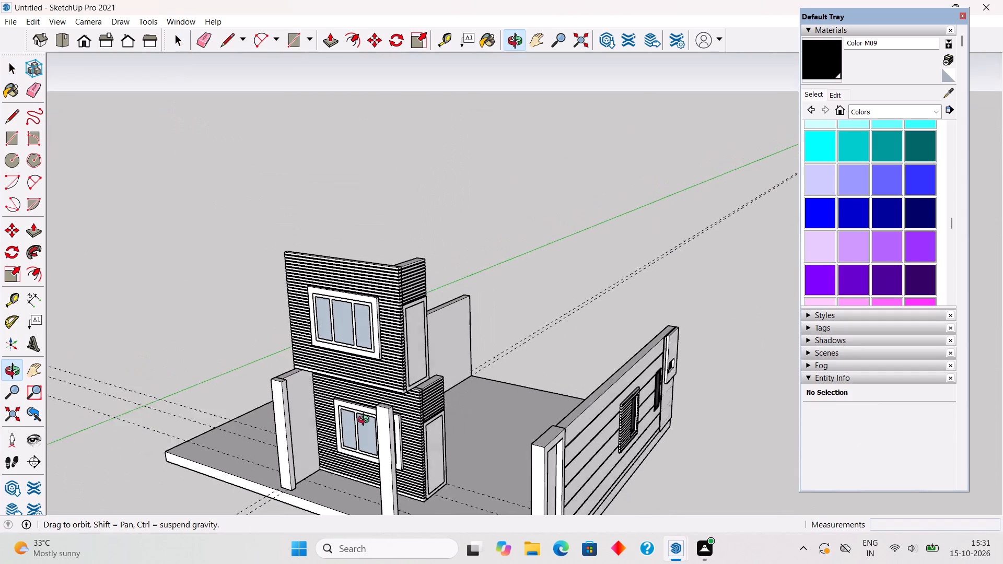
{"action": "middle_click_drag", "start_coordinate": [366, 421], "coordinate": [295, 385]}
{"action": "scroll", "coordinate": [295, 385], "scroll_direction": "up", "scroll_amount": 6}
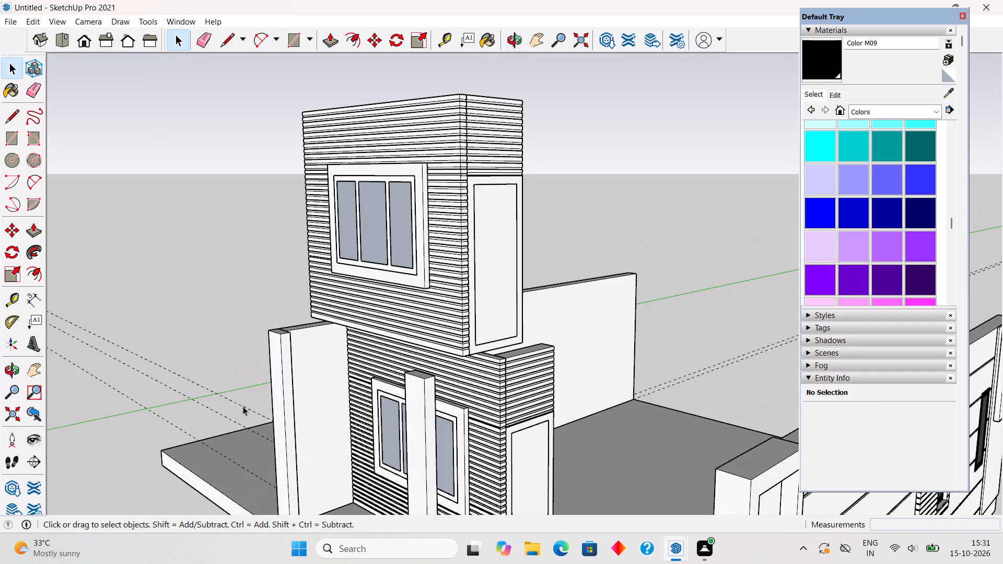
{"action": "middle_click_drag", "start_coordinate": [237, 407], "coordinate": [282, 401]}
{"action": "scroll", "coordinate": [282, 401], "scroll_direction": "down", "scroll_amount": 9}
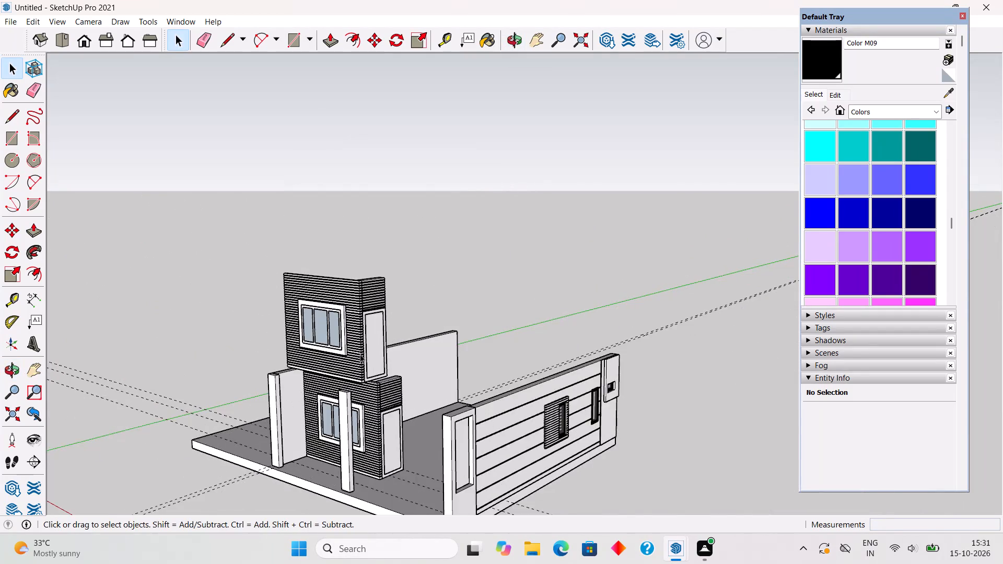
{"action": "scroll", "coordinate": [365, 352], "scroll_direction": "up", "scroll_amount": 6}
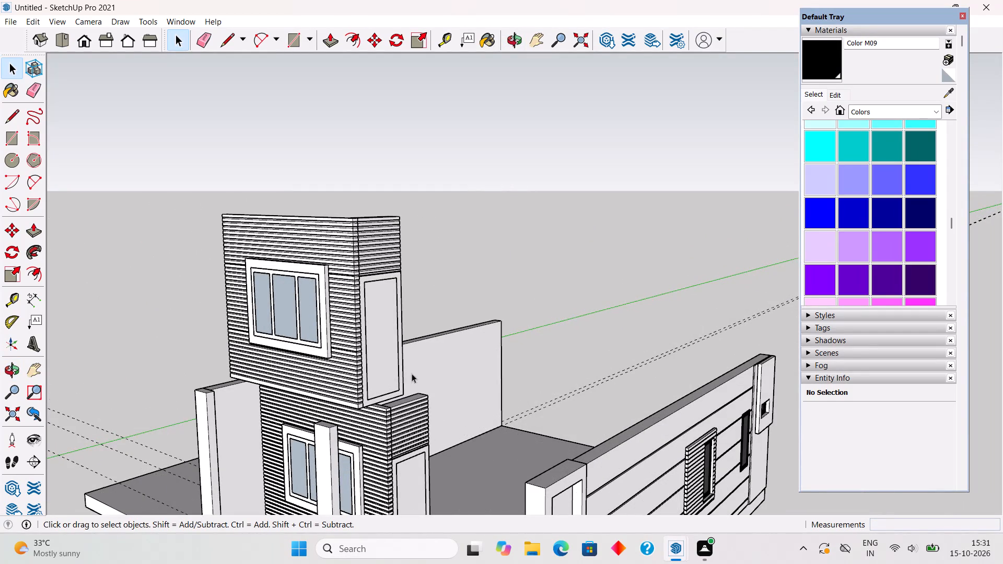
{"action": "middle_click_drag", "start_coordinate": [396, 399], "coordinate": [305, 405]}
{"action": "scroll", "coordinate": [419, 426], "scroll_direction": "up", "scroll_amount": 9}
{"action": "middle_click_drag", "start_coordinate": [424, 436], "coordinate": [411, 440]}
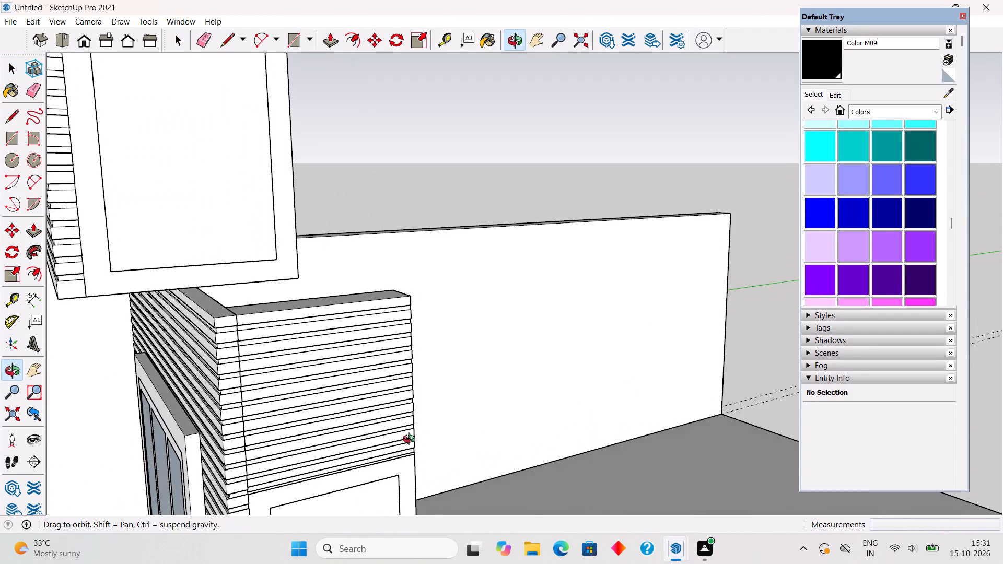
{"action": "middle_click_drag", "start_coordinate": [411, 440], "coordinate": [410, 440]}
{"action": "key", "text": "t"}
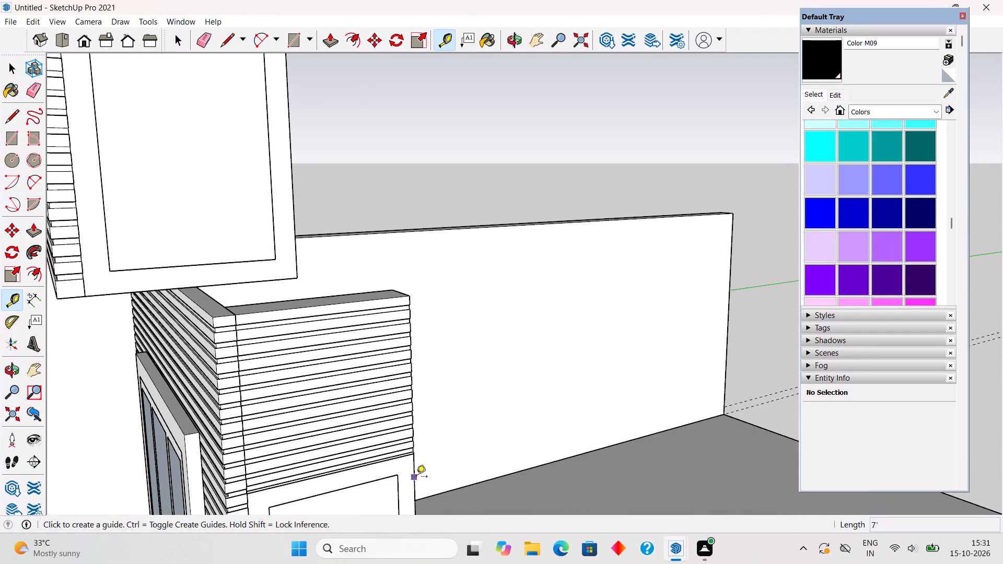
{"action": "double_click", "coordinate": [416, 477]}
{"action": "key", "text": "space"}
Move the upper-storey slatted front wall, with its window, door and the slatted panel above it, 2' back to the vertical guide.
{"action": "scroll", "coordinate": [403, 452], "scroll_direction": "down", "scroll_amount": 5}
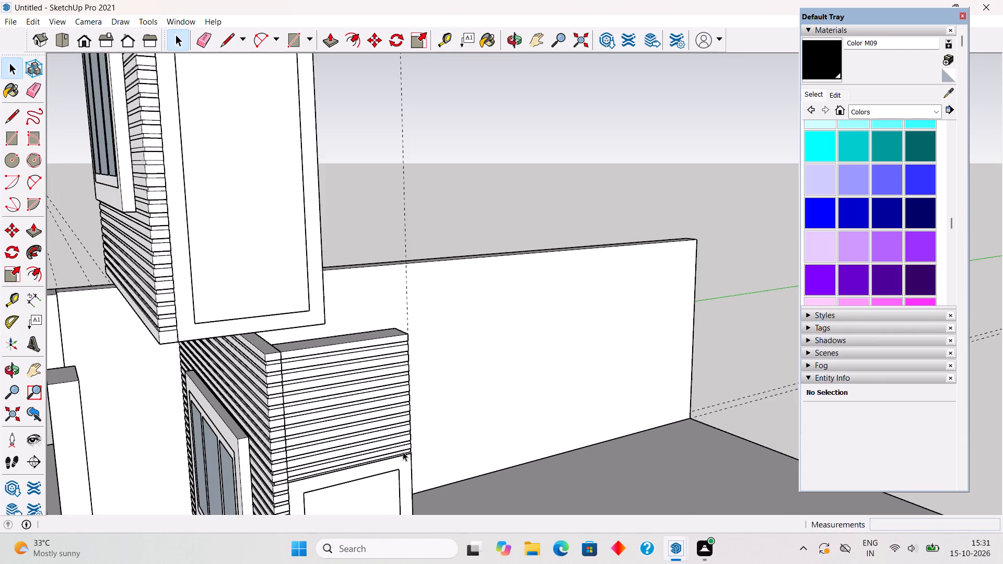
{"action": "left_click", "coordinate": [299, 307]}
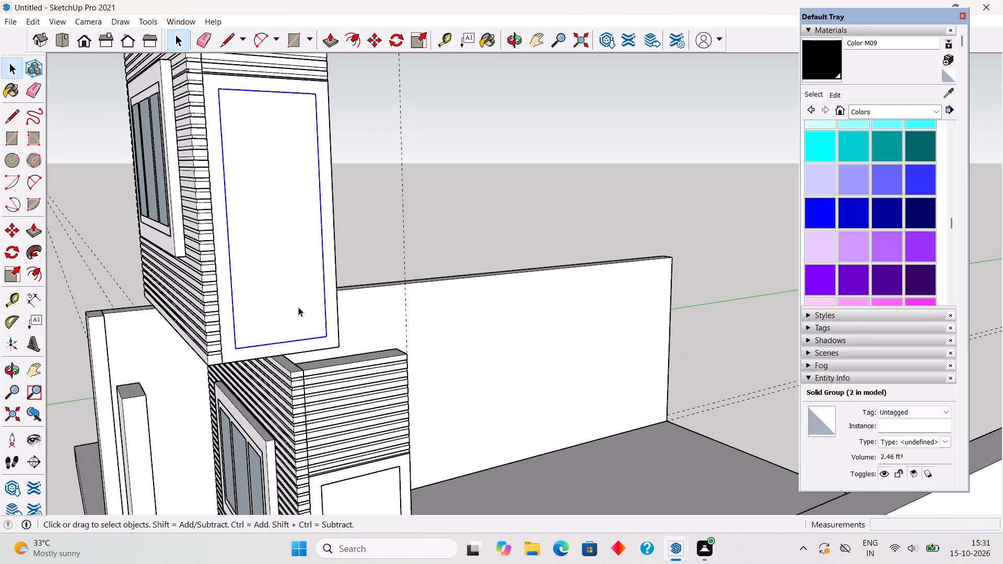
{"action": "left_click", "coordinate": [211, 314], "text": "shift"}
{"action": "left_click", "coordinate": [223, 314], "text": "shift"}
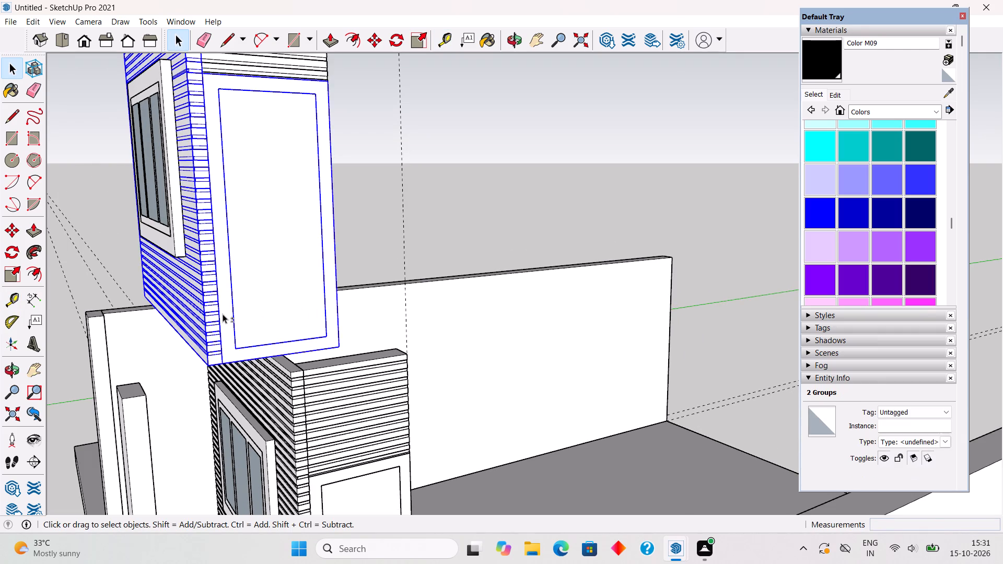
{"action": "scroll", "coordinate": [223, 314], "scroll_direction": "down", "scroll_amount": 5, "text": "shift"}
{"action": "left_click", "coordinate": [250, 102], "text": "shift"}
{"action": "scroll", "coordinate": [180, 229], "scroll_direction": "up", "scroll_amount": 2, "text": "shift"}
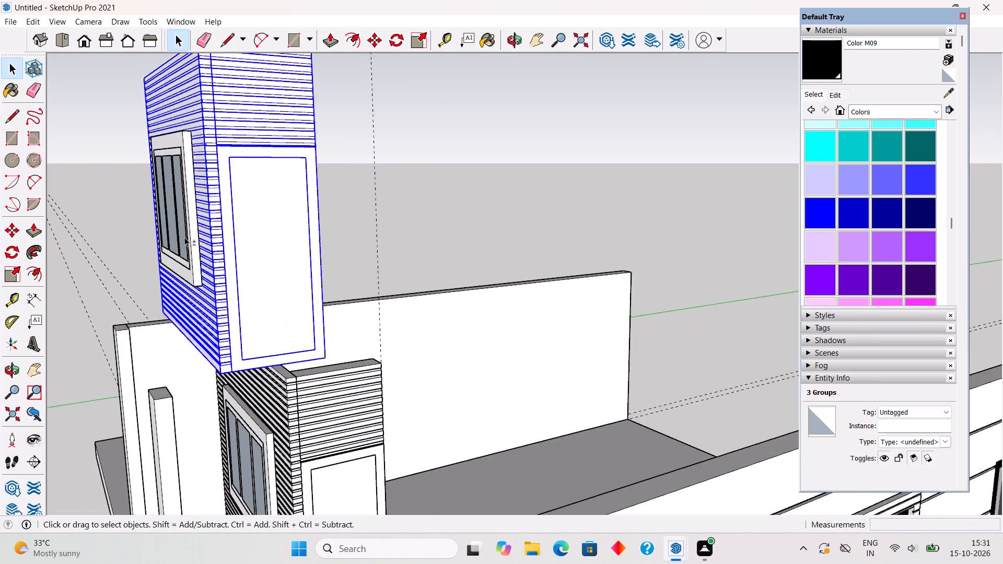
{"action": "scroll", "coordinate": [184, 237], "scroll_direction": "up", "scroll_amount": 6, "text": "shift"}
{"action": "left_click", "coordinate": [197, 239], "text": "shift"}
{"action": "middle_click_drag", "start_coordinate": [206, 315], "coordinate": [372, 312]}
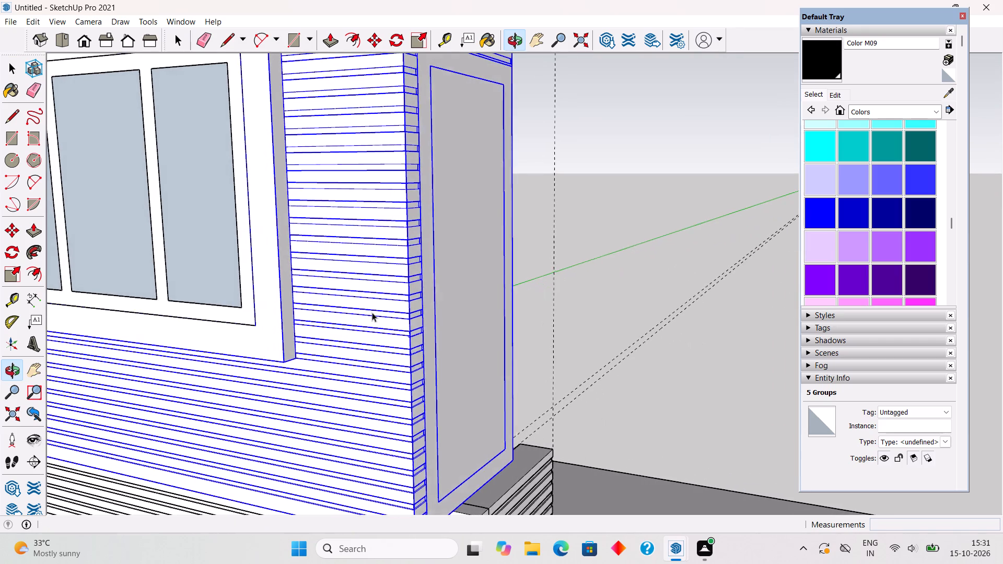
{"action": "middle_click_drag", "start_coordinate": [372, 312], "coordinate": [372, 312]}
{"action": "scroll", "coordinate": [206, 256], "scroll_direction": "down", "scroll_amount": 10}
{"action": "scroll", "coordinate": [55, 184], "scroll_direction": "up", "scroll_amount": 3}
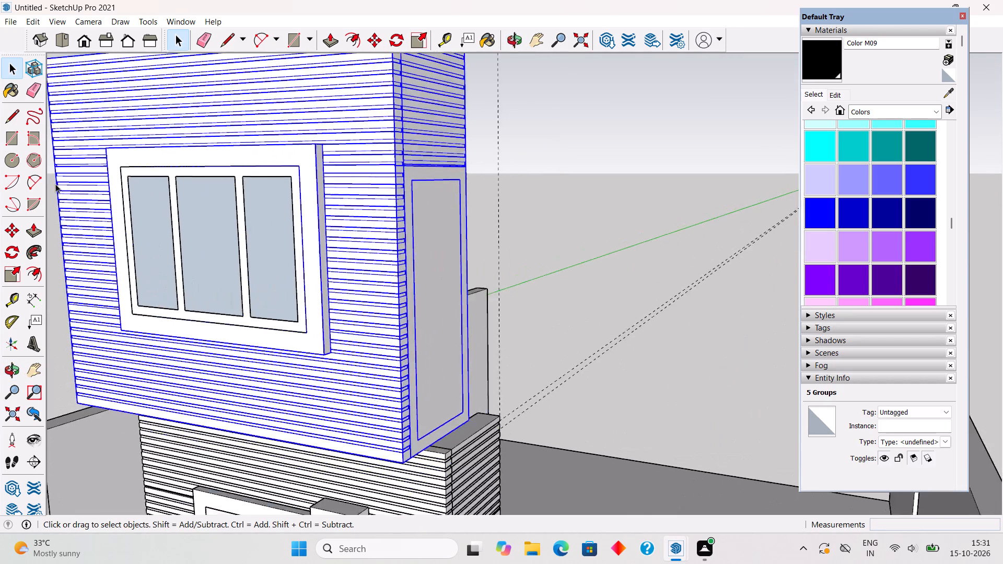
{"action": "scroll", "coordinate": [55, 184], "scroll_direction": "up", "scroll_amount": 5}
{"action": "left_click", "coordinate": [180, 233], "text": "shift"}
{"action": "left_click", "coordinate": [248, 254], "text": "shift"}
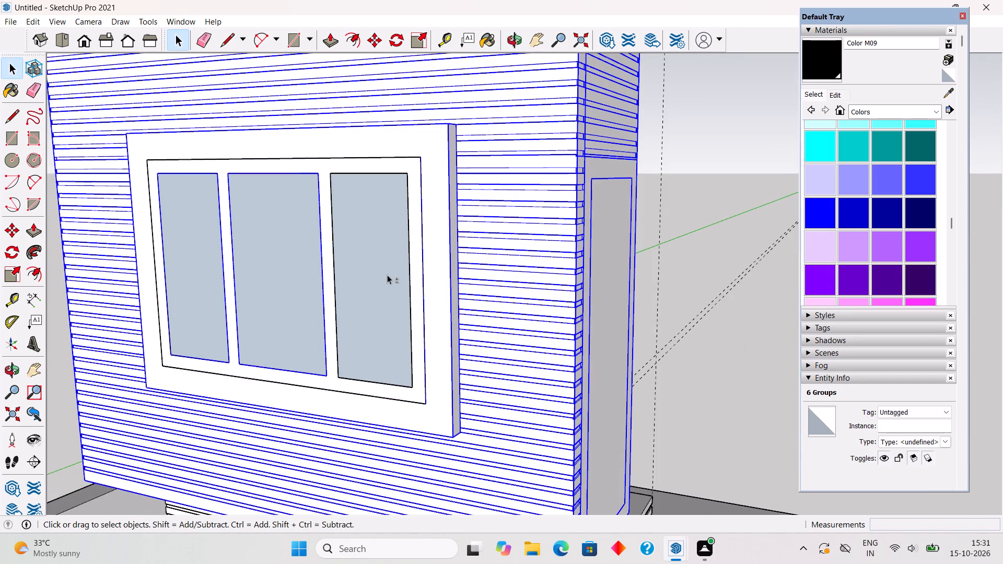
{"action": "left_click", "coordinate": [387, 275], "text": "shift"}
{"action": "left_click", "coordinate": [395, 162], "text": "shift"}
{"action": "scroll", "coordinate": [464, 340], "scroll_direction": "down", "scroll_amount": 3, "text": "shift"}
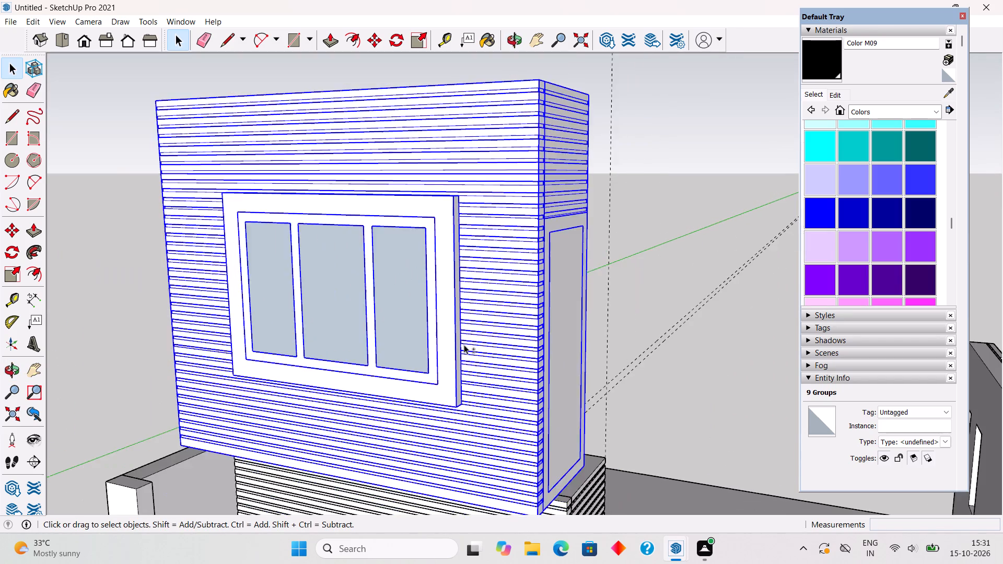
{"action": "scroll", "coordinate": [464, 345], "scroll_direction": "down", "scroll_amount": 5, "text": "shift"}
{"action": "middle_click_drag", "start_coordinate": [495, 410], "coordinate": [364, 412], "text": "shift"}
{"action": "scroll", "coordinate": [642, 402], "scroll_direction": "down", "scroll_amount": 5}
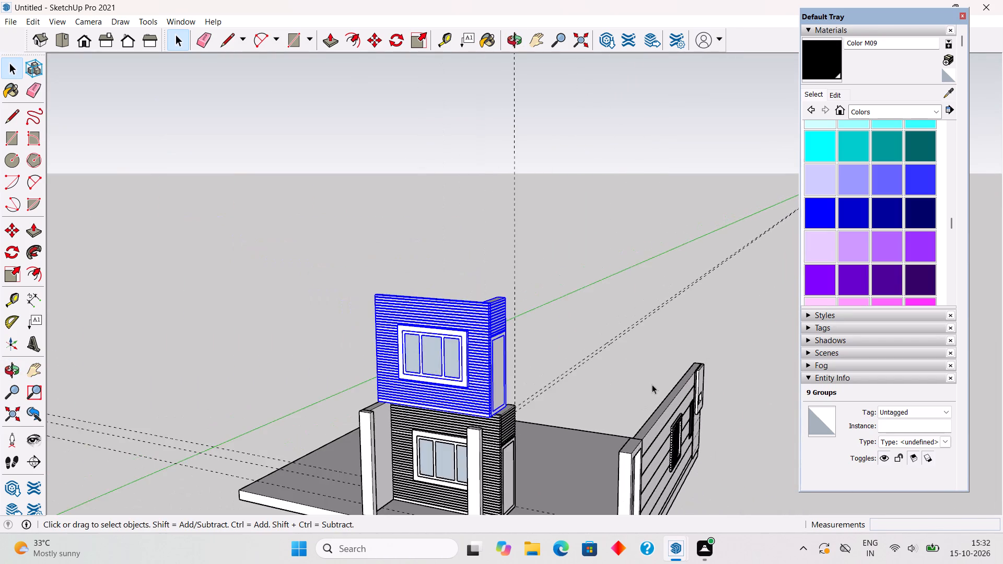
{"action": "middle_click_drag", "start_coordinate": [599, 448], "coordinate": [350, 449]}
{"action": "scroll", "coordinate": [413, 351], "scroll_direction": "up", "scroll_amount": 11}
{"action": "middle_click_drag", "start_coordinate": [695, 459], "coordinate": [613, 477]}
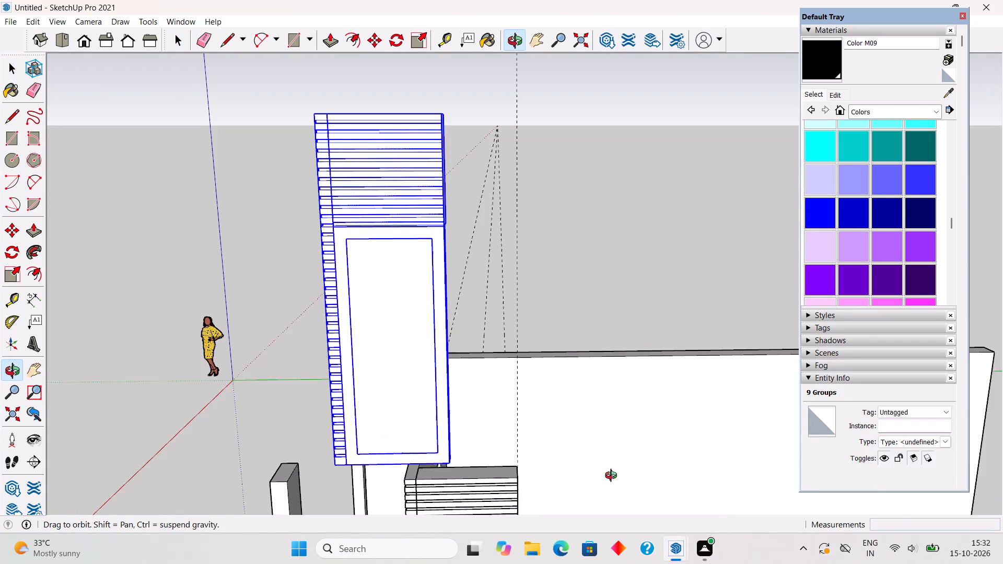
{"action": "middle_click_drag", "start_coordinate": [613, 477], "coordinate": [612, 477]}
{"action": "scroll", "coordinate": [516, 462], "scroll_direction": "up", "scroll_amount": 3}
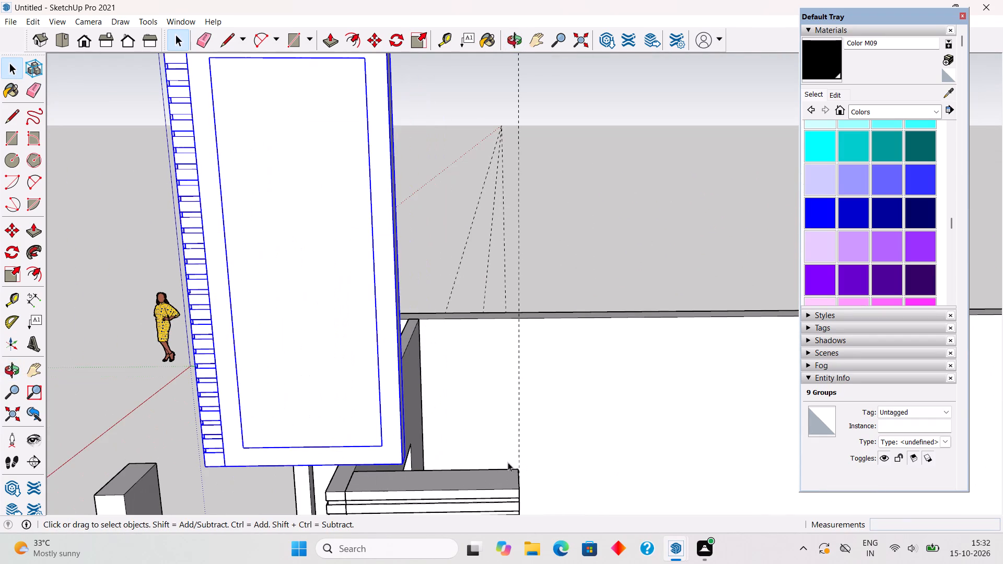
{"action": "middle_click_drag", "start_coordinate": [542, 469], "coordinate": [550, 467]}
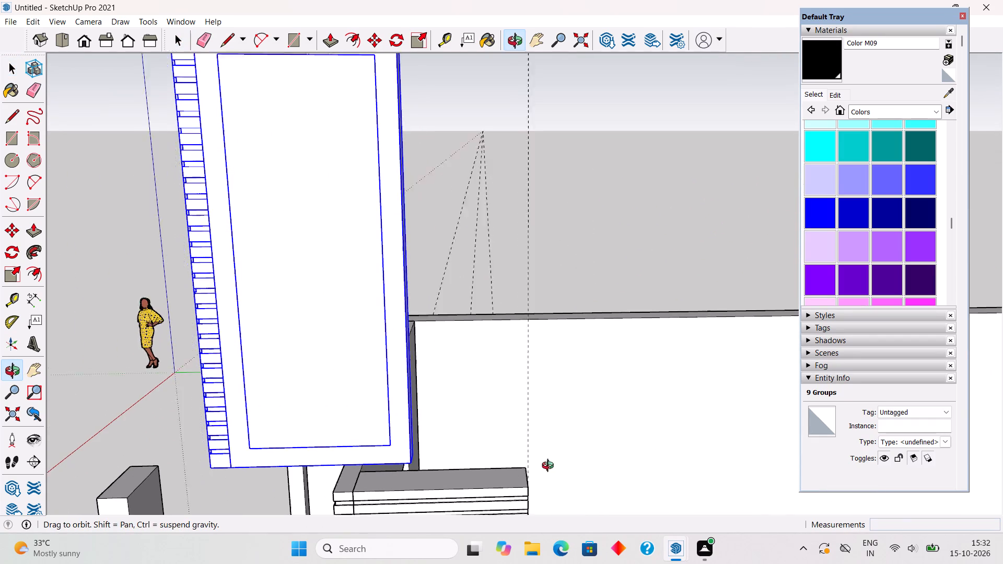
{"action": "middle_click_drag", "start_coordinate": [550, 467], "coordinate": [632, 449]}
{"action": "key", "text": "m"}
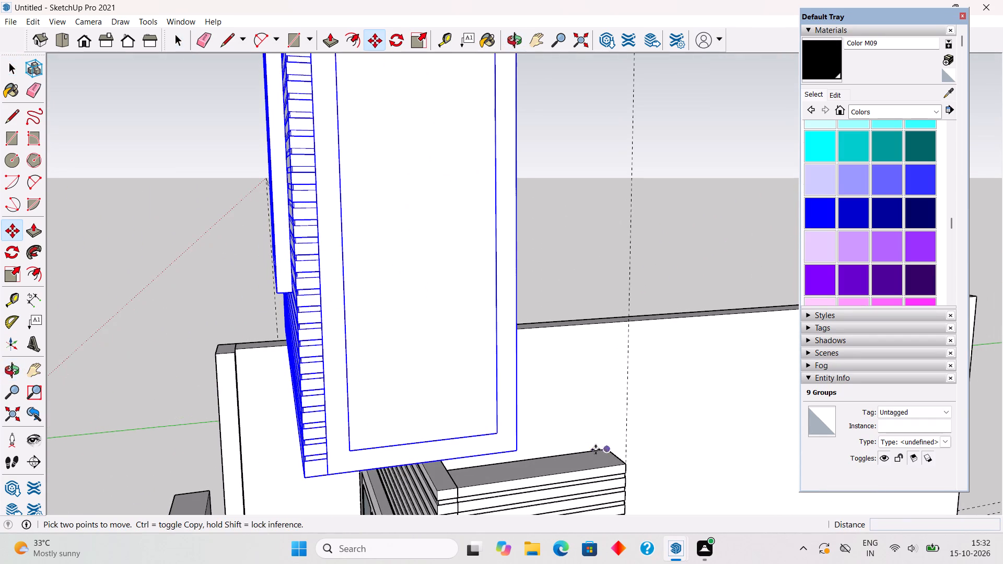
{"action": "left_click", "coordinate": [518, 452]}
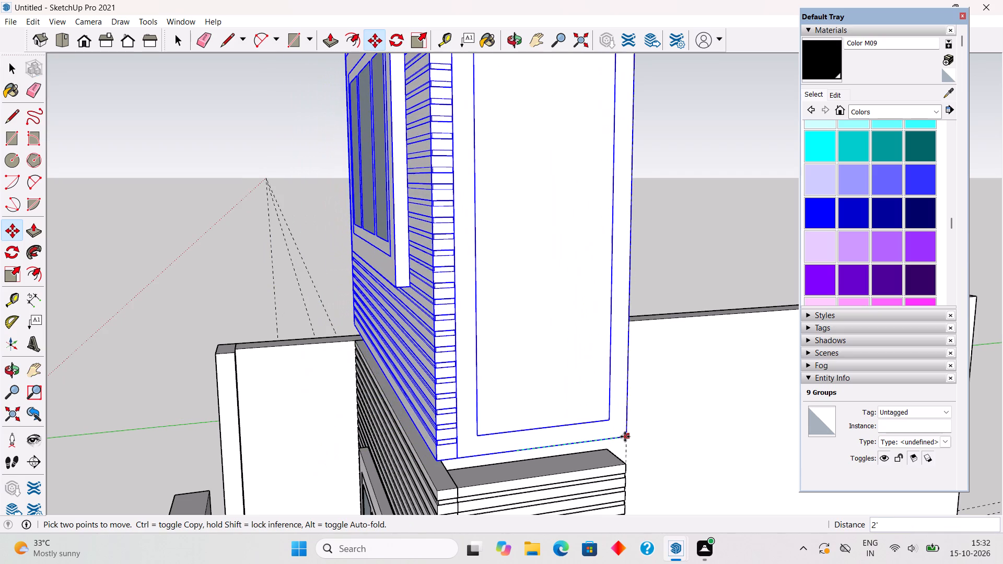
{"action": "left_click", "coordinate": [626, 437]}
{"action": "key", "text": "space"}
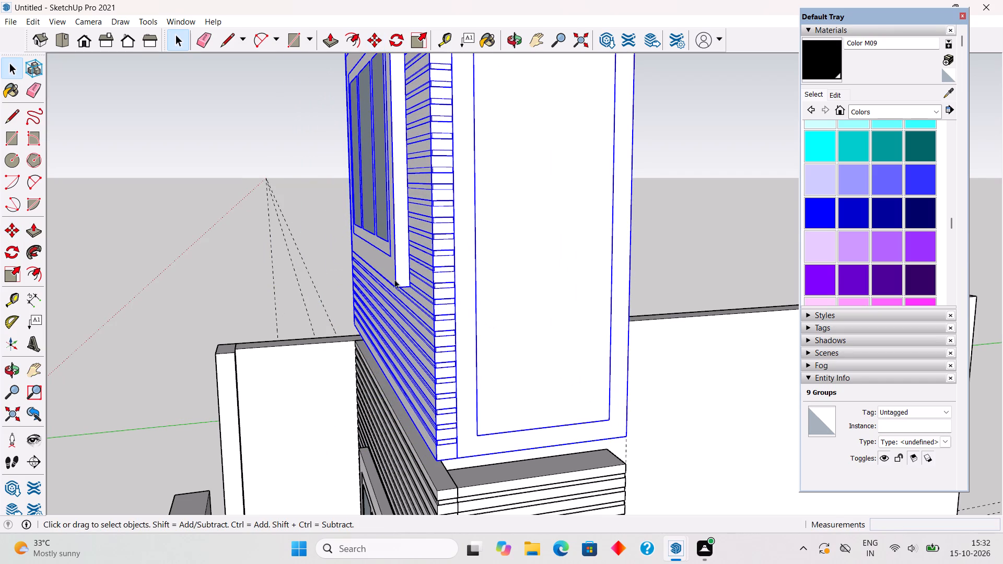
{"action": "left_click", "coordinate": [326, 246]}
Unhide the roof slab that was hidden last.
{"action": "scroll", "coordinate": [326, 246], "scroll_direction": "down", "scroll_amount": 10}
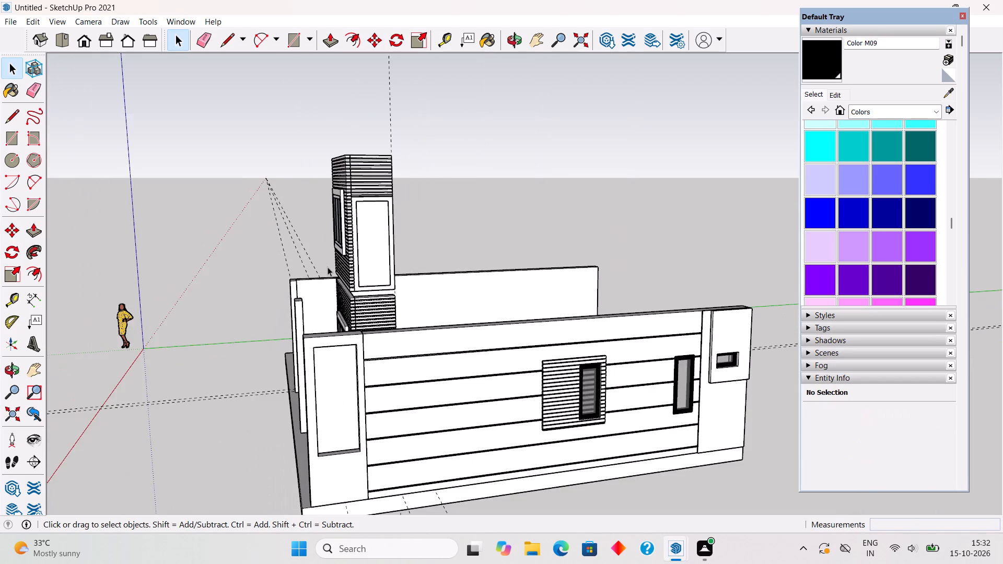
{"action": "middle_click_drag", "start_coordinate": [331, 283], "coordinate": [725, 353]}
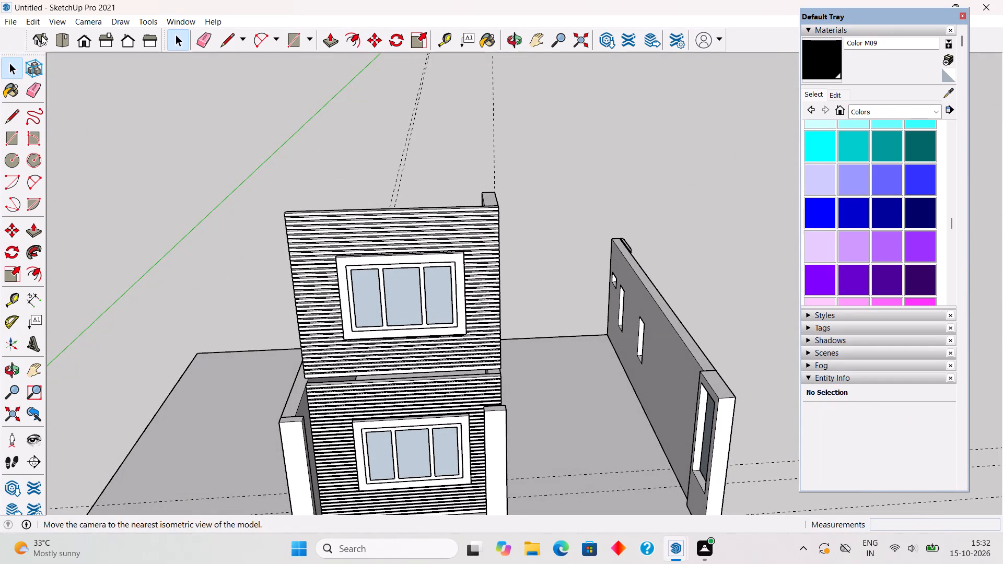
{"action": "left_click", "coordinate": [33, 22]}
{"action": "left_click", "coordinate": [109, 212]}
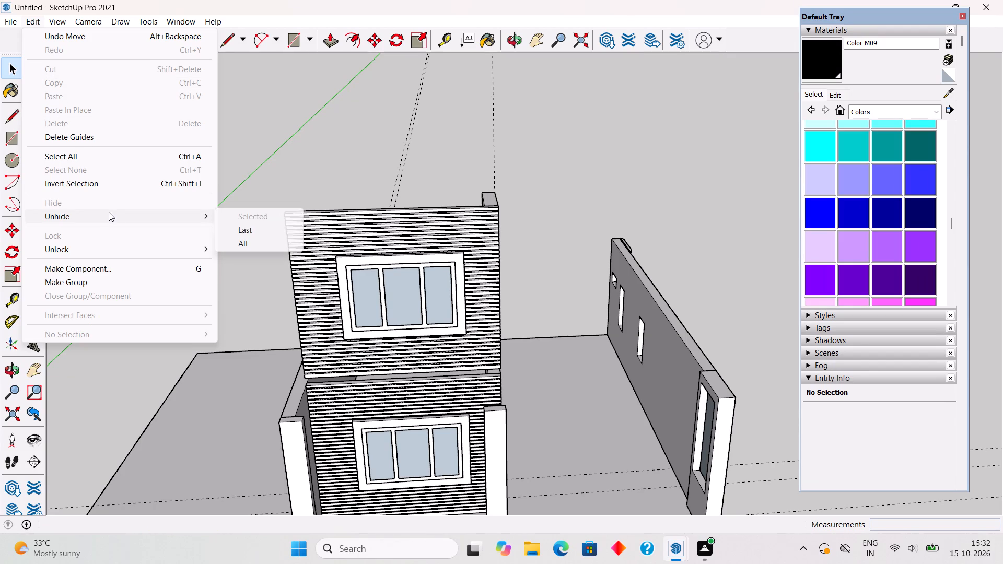
{"action": "left_click", "coordinate": [225, 234]}
Place a floor guide 9" behind the rear guide that runs along the ground-floor door's rear end.
{"action": "scroll", "coordinate": [385, 307], "scroll_direction": "down", "scroll_amount": 4}
{"action": "middle_click_drag", "start_coordinate": [436, 362], "coordinate": [427, 336]}
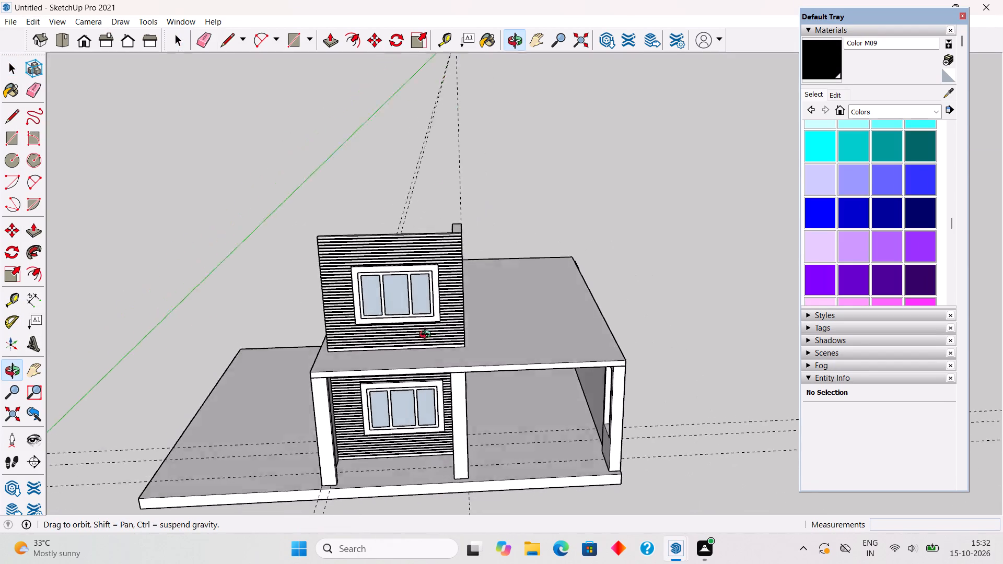
{"action": "middle_click_drag", "start_coordinate": [427, 336], "coordinate": [287, 346]}
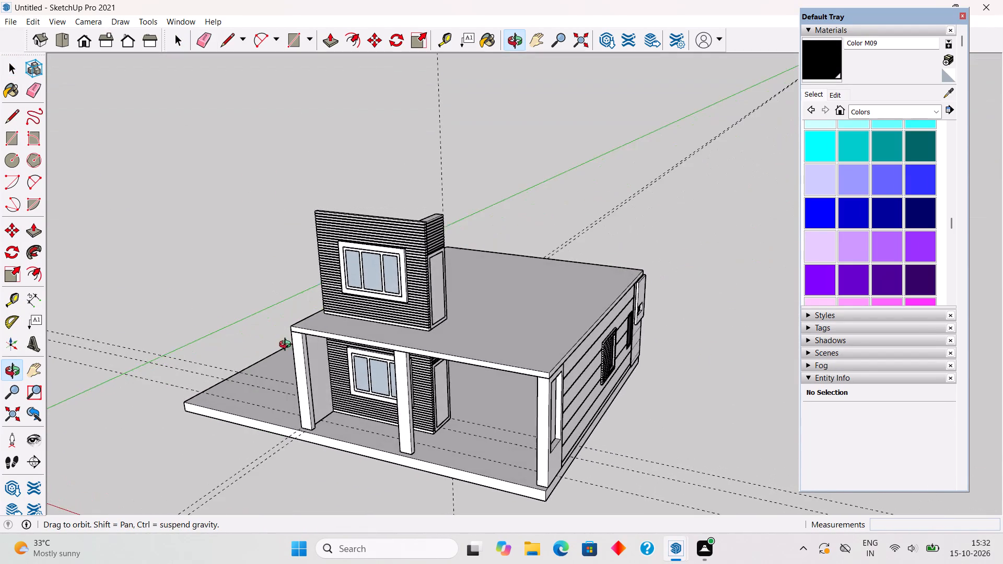
{"action": "middle_click_drag", "start_coordinate": [287, 346], "coordinate": [287, 346]}
{"action": "scroll", "coordinate": [287, 347], "scroll_direction": "up", "scroll_amount": 2}
{"action": "scroll", "coordinate": [554, 460], "scroll_direction": "up", "scroll_amount": 3}
{"action": "scroll", "coordinate": [580, 425], "scroll_direction": "up", "scroll_amount": 6}
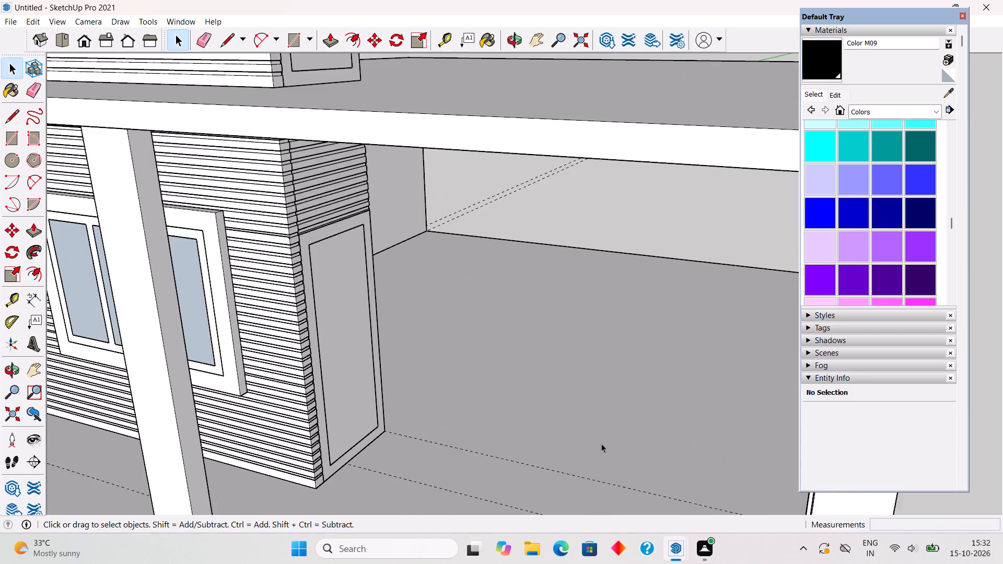
{"action": "middle_click_drag", "start_coordinate": [603, 445], "coordinate": [0, 404]}
{"action": "scroll", "coordinate": [315, 422], "scroll_direction": "down", "scroll_amount": 3}
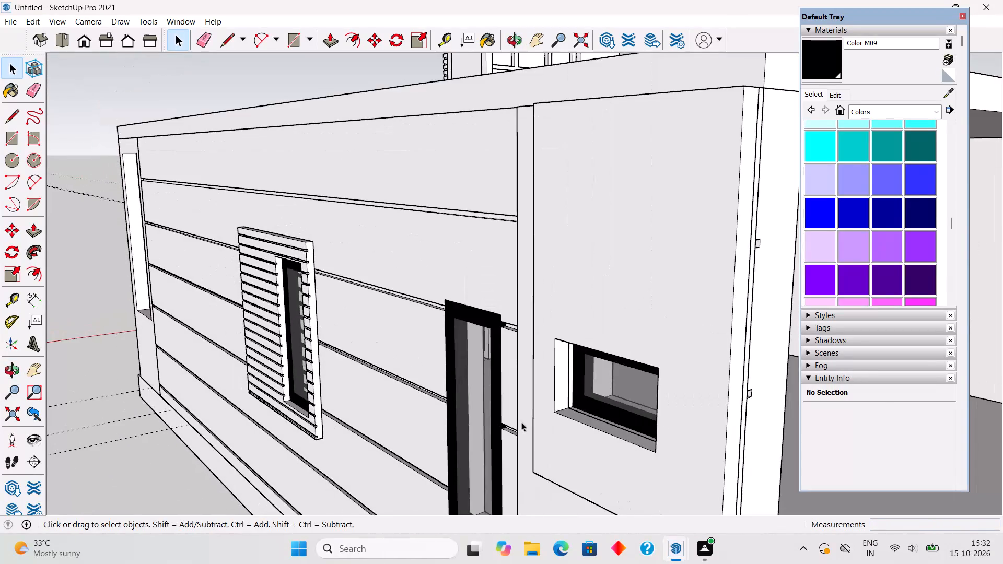
{"action": "scroll", "coordinate": [563, 408], "scroll_direction": "down", "scroll_amount": 5}
{"action": "middle_click_drag", "start_coordinate": [706, 441], "coordinate": [528, 432]}
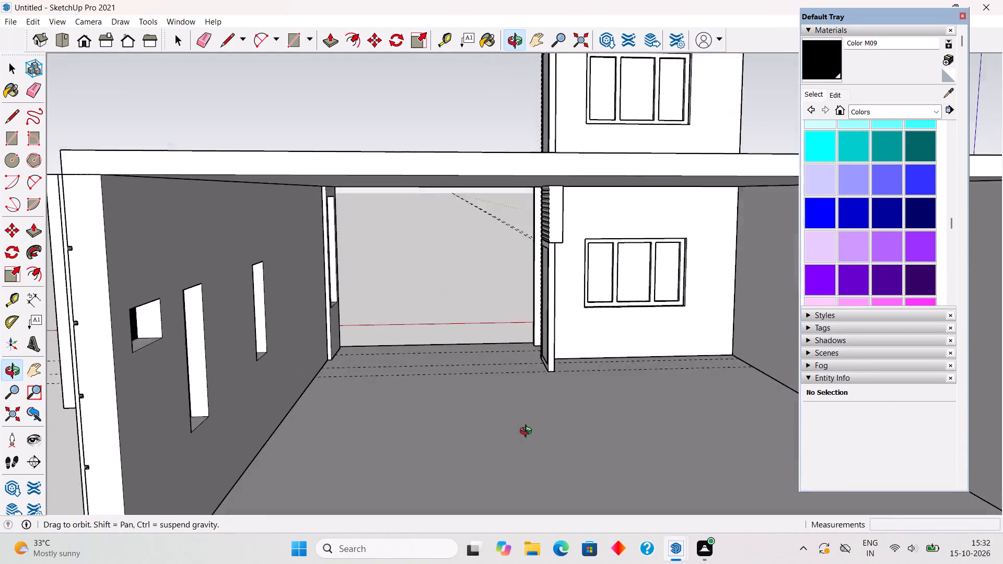
{"action": "middle_click_drag", "start_coordinate": [528, 432], "coordinate": [522, 456]}
{"action": "scroll", "coordinate": [514, 377], "scroll_direction": "up", "scroll_amount": 7}
{"action": "middle_click_drag", "start_coordinate": [515, 350], "coordinate": [508, 394]}
{"action": "key", "text": "t"}
{"action": "left_click", "coordinate": [515, 363]}
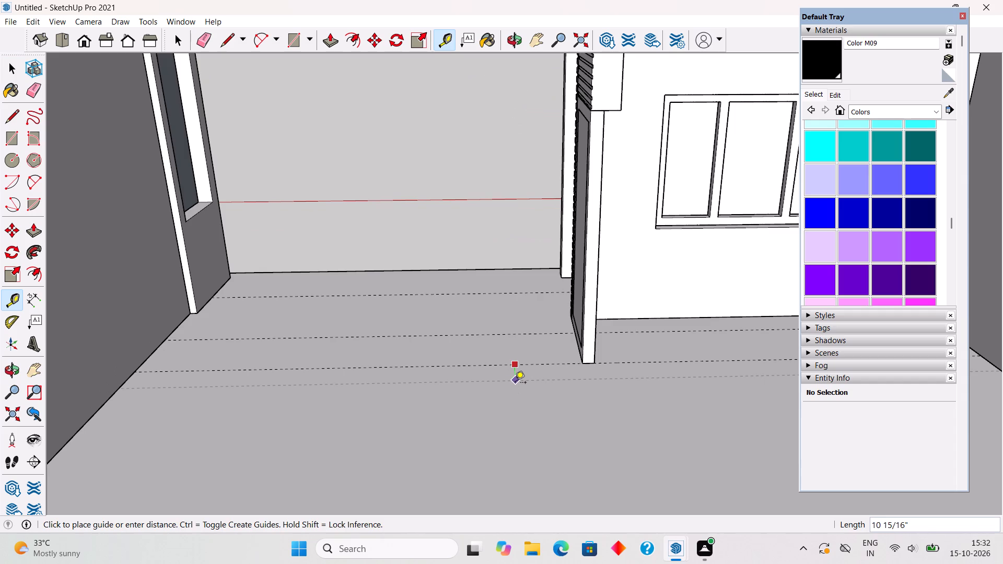
{"action": "type", "text": "9\""}
{"action": "key", "text": "Return"}
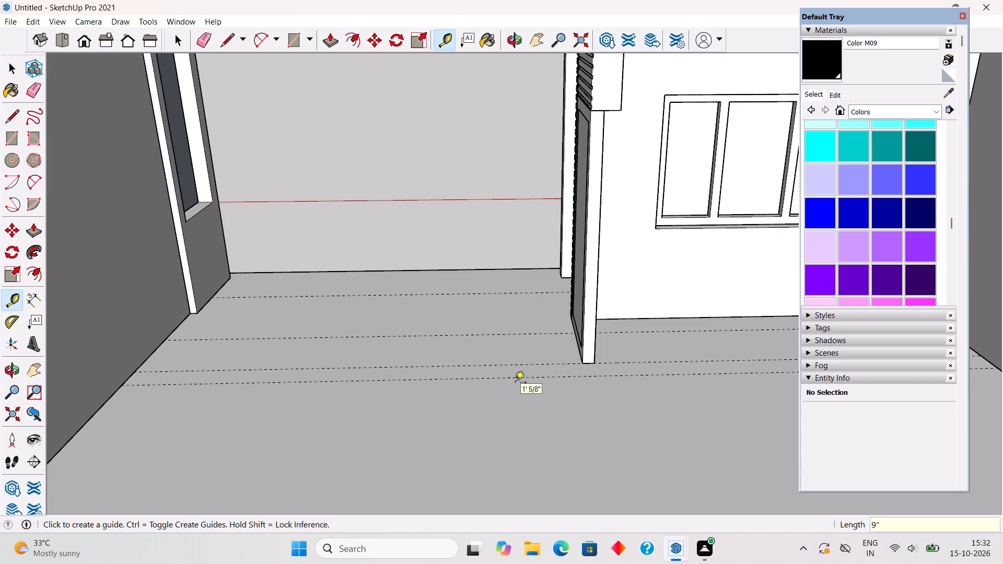
{"action": "key", "text": "space"}
Draw a floor rectangle about 12' 8 5/8" by 9" between the two rear guides, from the side wall to the door frame.
{"action": "key", "text": "r"}
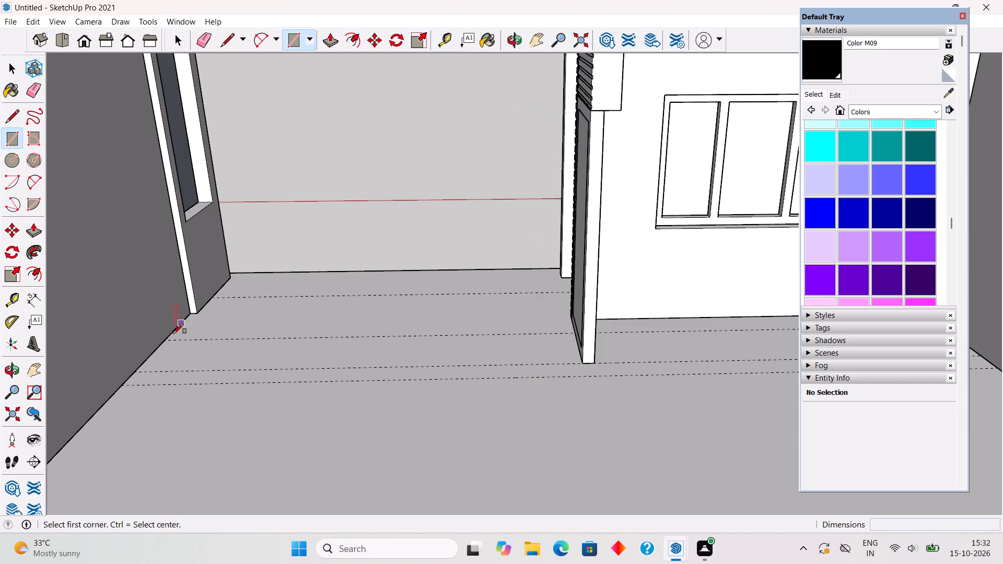
{"action": "left_click", "coordinate": [130, 370]}
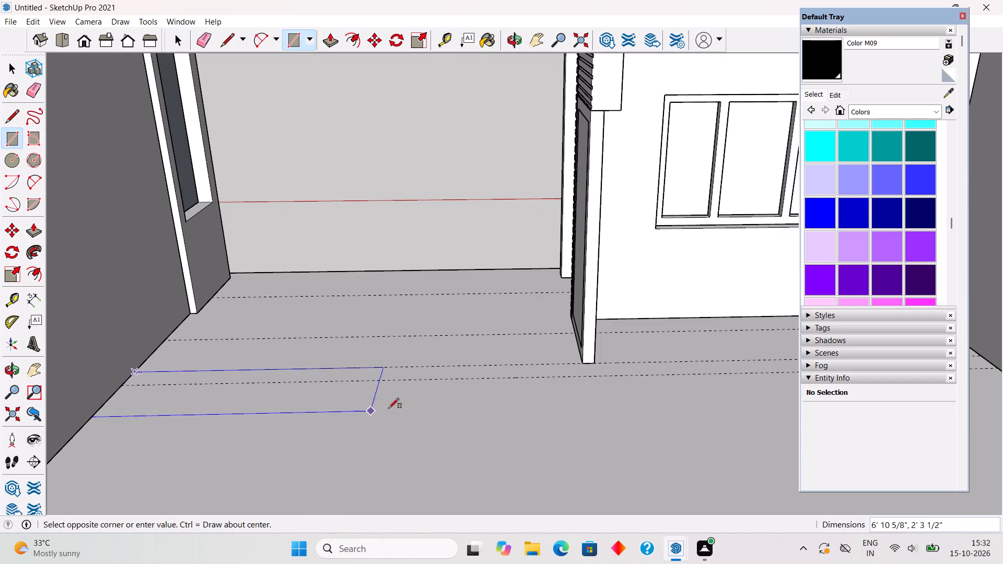
{"action": "left_click", "coordinate": [598, 374]}
{"action": "key", "text": "space"}
Push/Pull the narrow floor rectangle up 10' to form a wall beside the ground-floor door.
{"action": "type", "text": "p"}
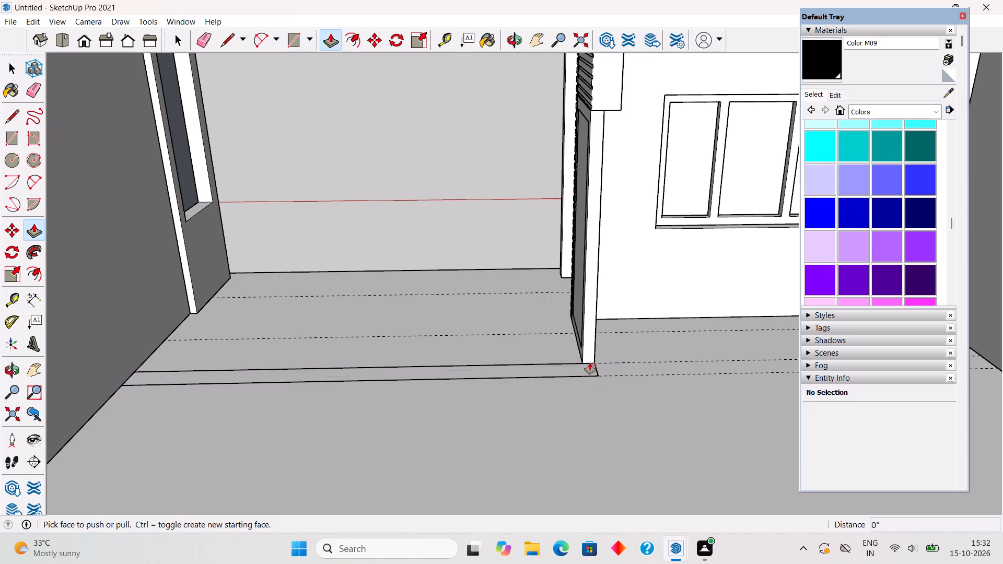
{"action": "left_click", "coordinate": [590, 363]}
{"action": "scroll", "coordinate": [589, 362], "scroll_direction": "down", "scroll_amount": 6}
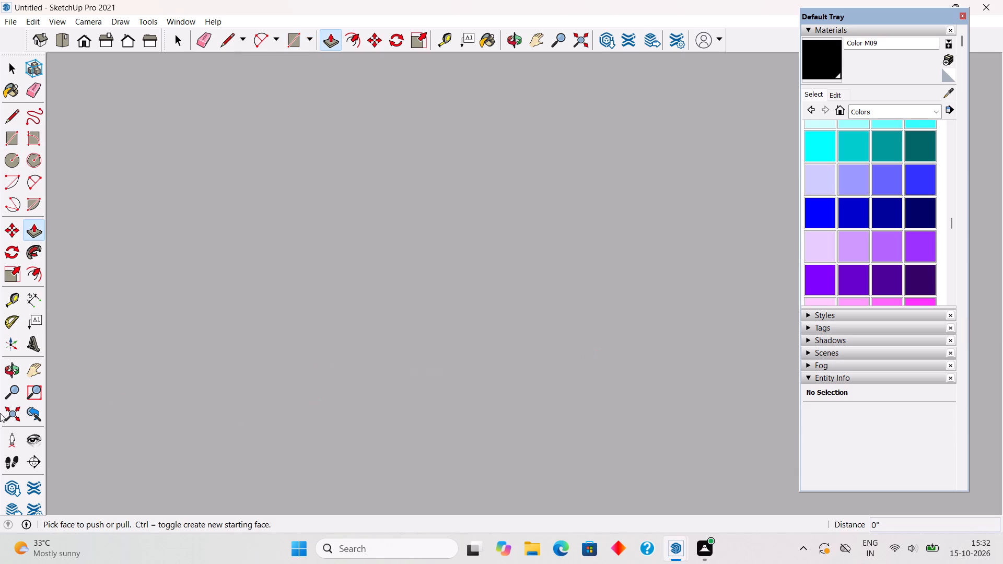
{"action": "left_click", "coordinate": [10, 412]}
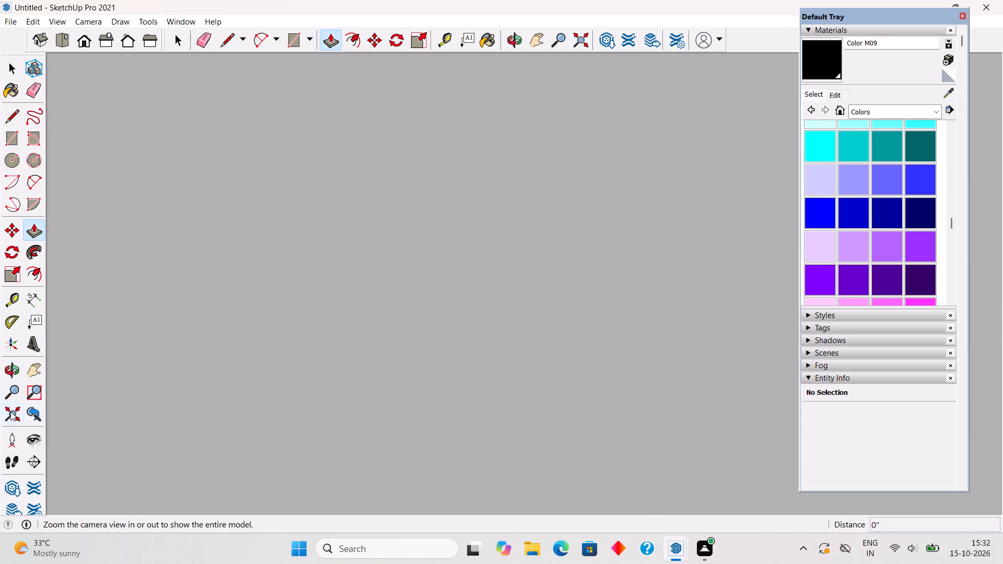
{"action": "scroll", "coordinate": [324, 368], "scroll_direction": "up", "scroll_amount": 8}
{"action": "scroll", "coordinate": [425, 296], "scroll_direction": "up", "scroll_amount": 2}
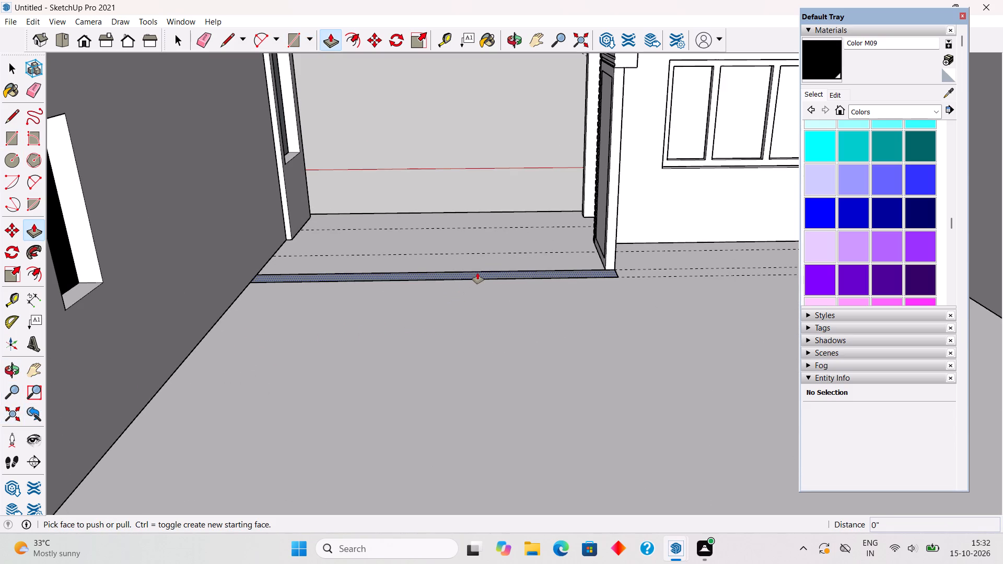
{"action": "left_click", "coordinate": [477, 273]}
{"action": "type", "text": "10'"}
{"action": "key", "text": "Return"}
{"action": "key", "text": "space"}
Make the whole new wall beside the ground-floor door into a group.
{"action": "scroll", "coordinate": [491, 225], "scroll_direction": "down", "scroll_amount": 9}
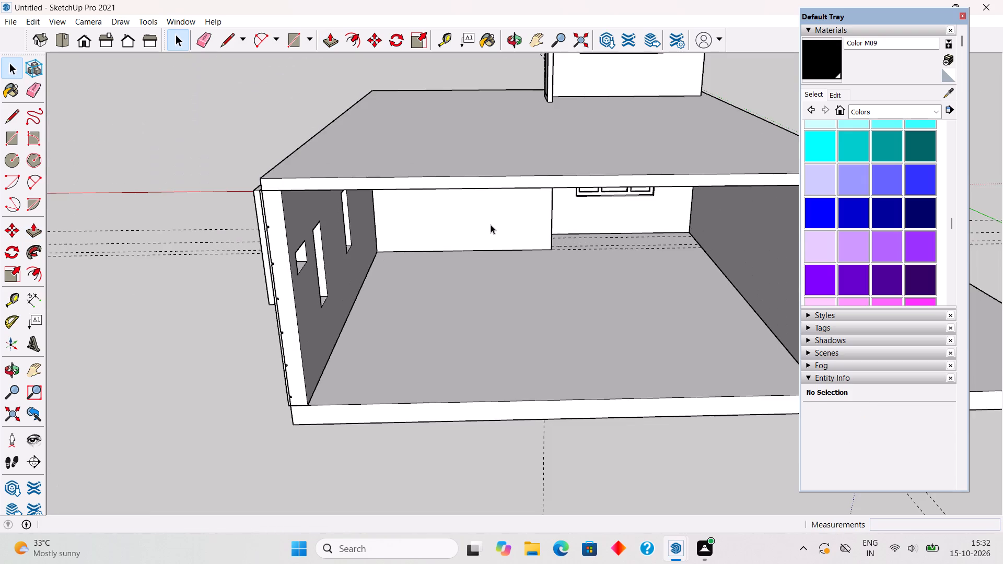
{"action": "triple_click", "coordinate": [491, 225]}
{"action": "right_click", "coordinate": [491, 224]}
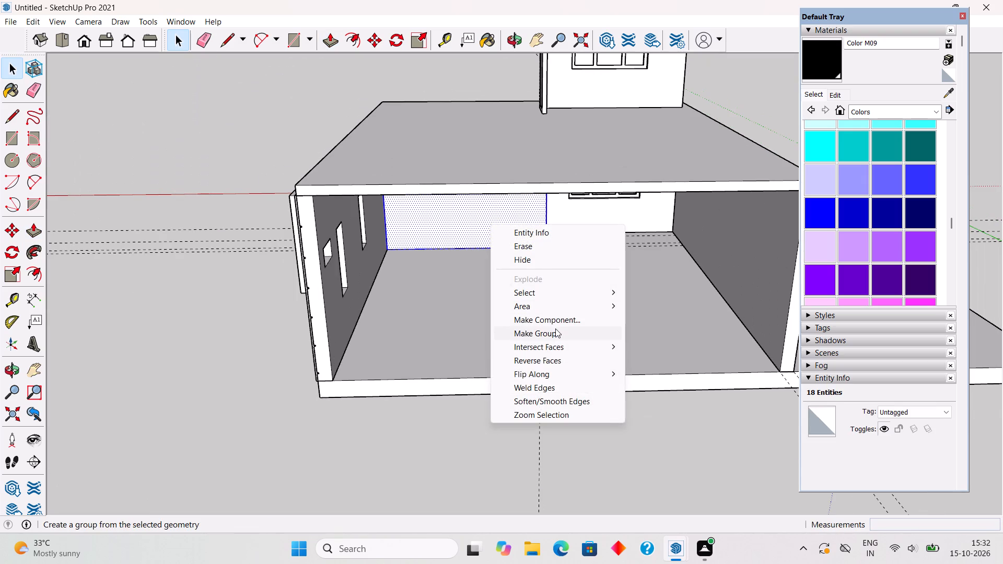
{"action": "left_click", "coordinate": [555, 328]}
{"action": "left_click", "coordinate": [649, 457]}
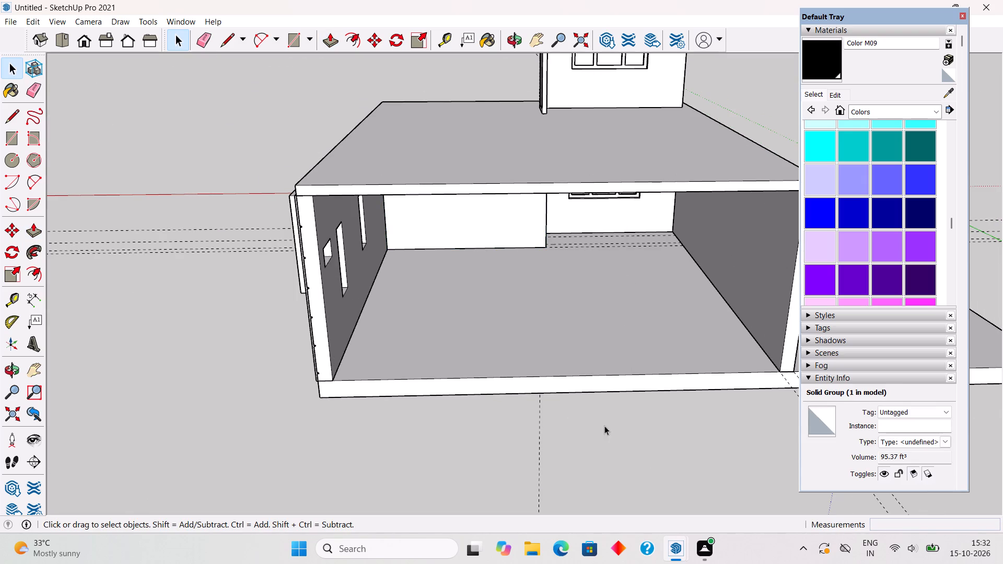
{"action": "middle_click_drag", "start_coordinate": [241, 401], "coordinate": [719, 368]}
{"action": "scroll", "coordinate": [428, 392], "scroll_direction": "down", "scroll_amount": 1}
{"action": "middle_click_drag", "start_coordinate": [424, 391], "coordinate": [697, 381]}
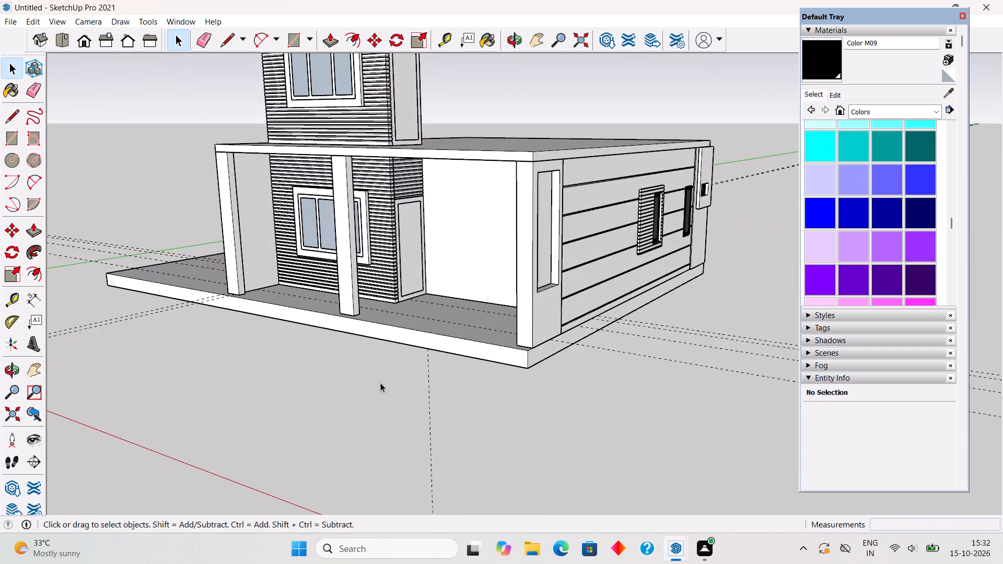
Place a guide along the bottom edge of the ground-floor door's side wall, running forward across the porch floor.
{"action": "middle_click_drag", "start_coordinate": [384, 383], "coordinate": [418, 401]}
{"action": "scroll", "coordinate": [418, 415], "scroll_direction": "up", "scroll_amount": 4}
{"action": "scroll", "coordinate": [415, 452], "scroll_direction": "down", "scroll_amount": 5}
{"action": "scroll", "coordinate": [391, 454], "scroll_direction": "up", "scroll_amount": 1}
{"action": "middle_click_drag", "start_coordinate": [387, 456], "coordinate": [341, 424]}
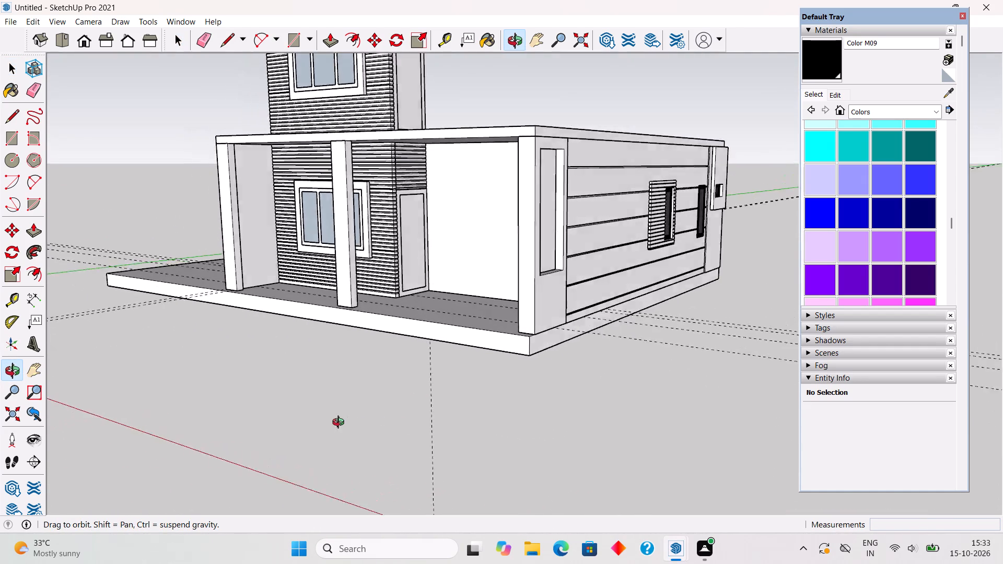
{"action": "middle_click_drag", "start_coordinate": [341, 424], "coordinate": [502, 421]}
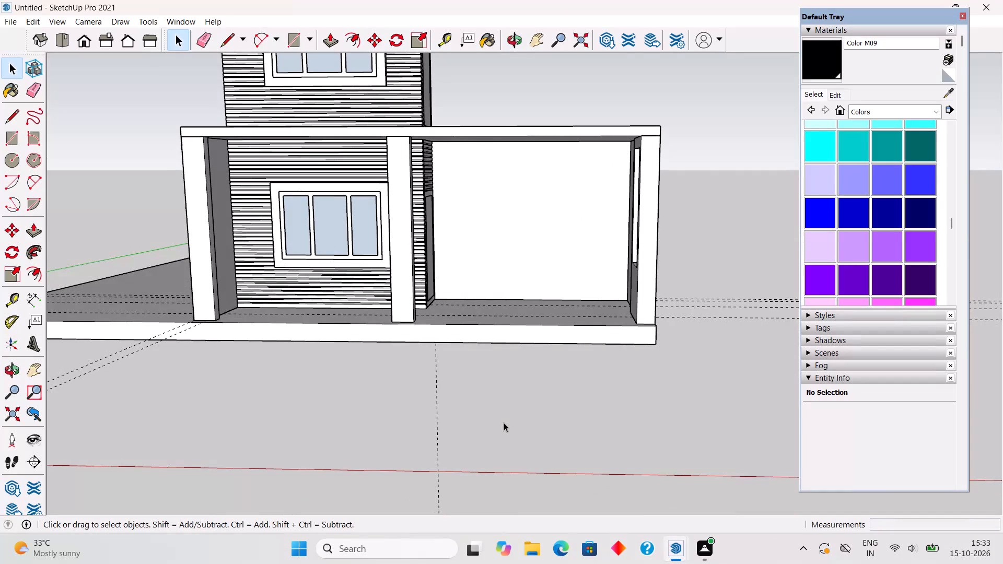
{"action": "middle_click_drag", "start_coordinate": [391, 220], "coordinate": [414, 393]}
{"action": "scroll", "coordinate": [450, 363], "scroll_direction": "up", "scroll_amount": 9}
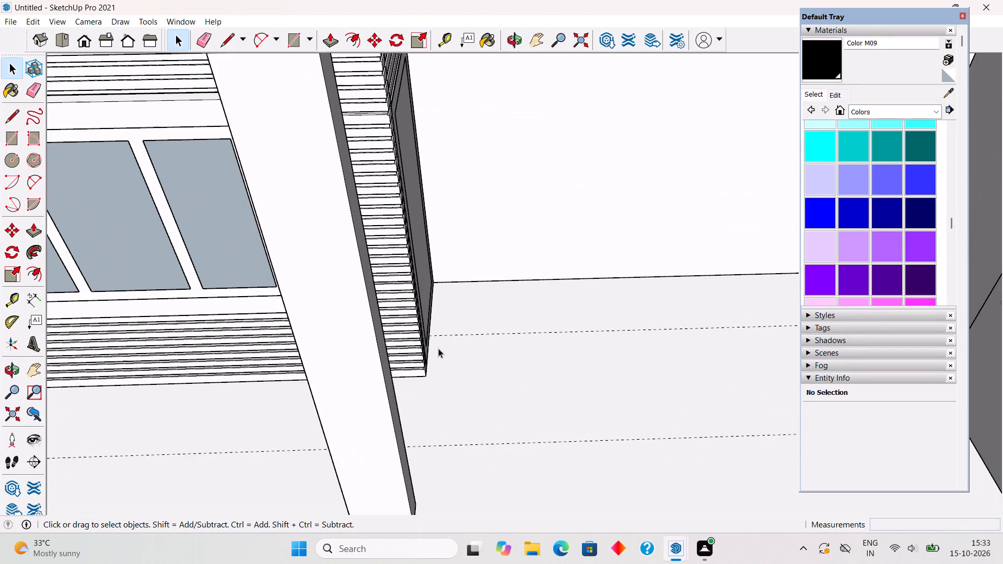
{"action": "key", "text": "t"}
{"action": "scroll", "coordinate": [436, 345], "scroll_direction": "up", "scroll_amount": 10}
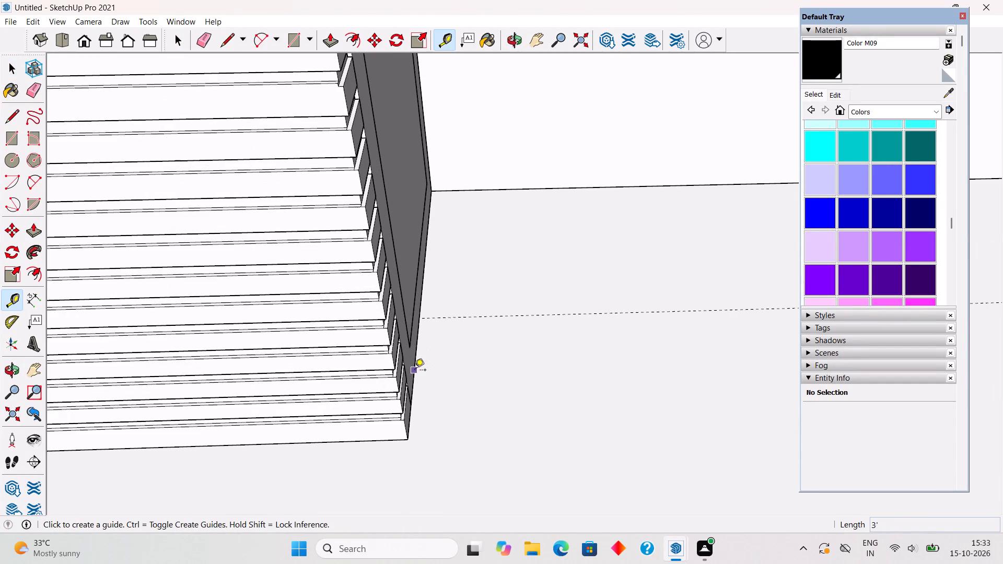
{"action": "double_click", "coordinate": [415, 371]}
{"action": "scroll", "coordinate": [435, 340], "scroll_direction": "down", "scroll_amount": 17}
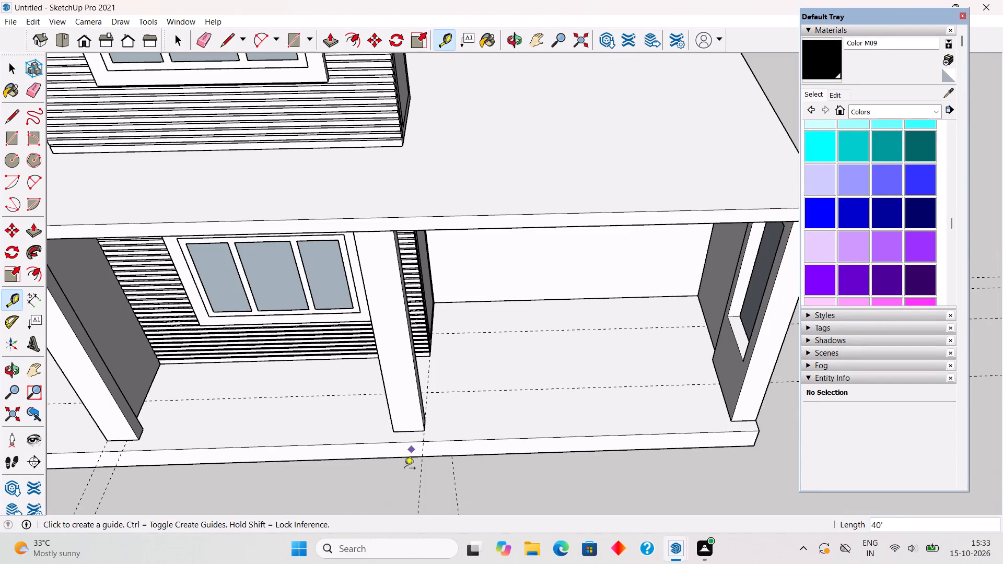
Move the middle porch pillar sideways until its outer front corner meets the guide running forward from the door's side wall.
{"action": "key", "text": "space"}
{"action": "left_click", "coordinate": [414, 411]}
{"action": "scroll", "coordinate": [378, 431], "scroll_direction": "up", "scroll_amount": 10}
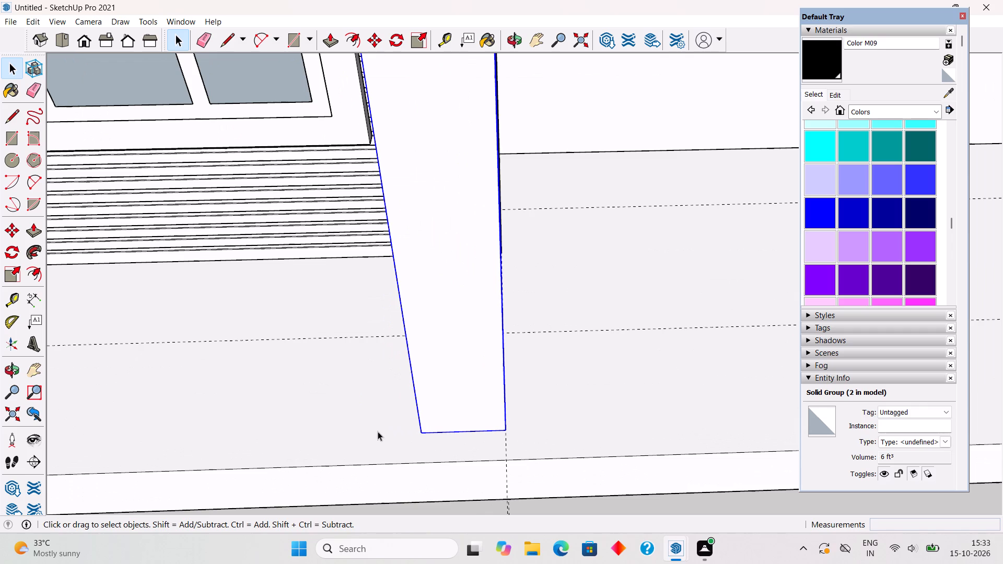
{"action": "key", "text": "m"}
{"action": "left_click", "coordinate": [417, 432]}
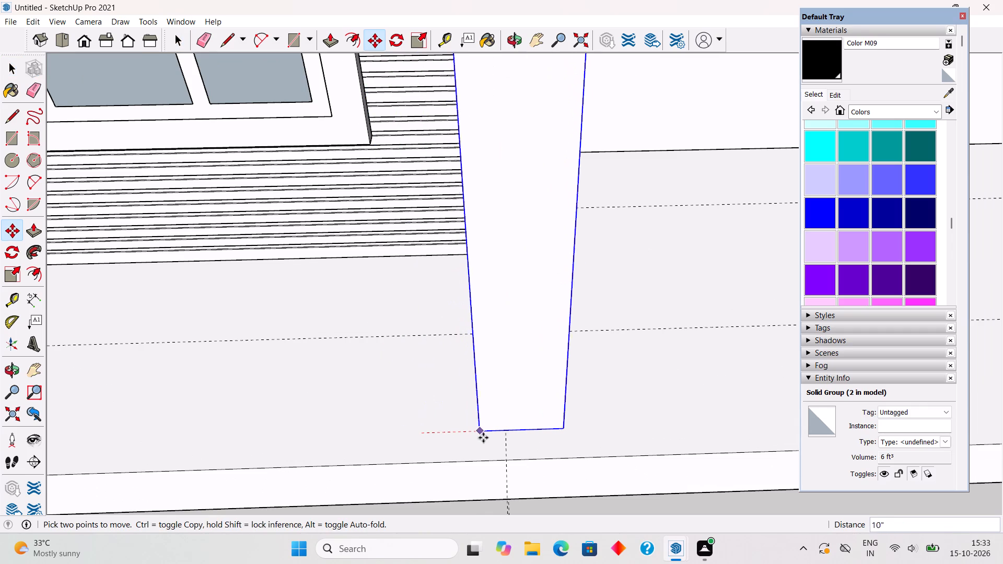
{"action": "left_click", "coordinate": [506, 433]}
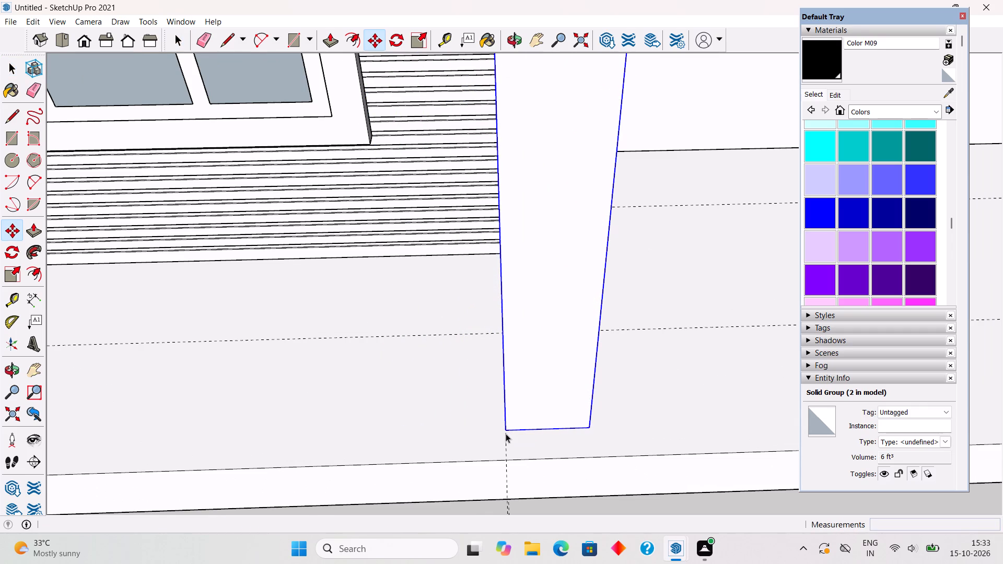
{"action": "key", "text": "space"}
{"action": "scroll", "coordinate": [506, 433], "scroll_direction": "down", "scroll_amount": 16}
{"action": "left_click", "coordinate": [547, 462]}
Examine the middle pillar's position against the slatted wall and the door from the front and the side.
{"action": "middle_click_drag", "start_coordinate": [587, 471], "coordinate": [434, 377]}
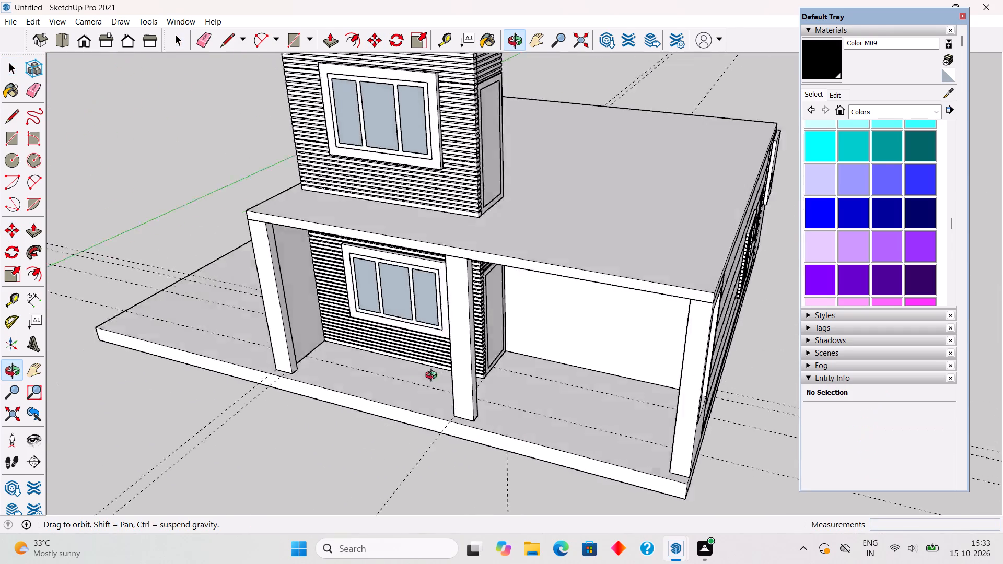
{"action": "middle_click_drag", "start_coordinate": [434, 377], "coordinate": [510, 279]}
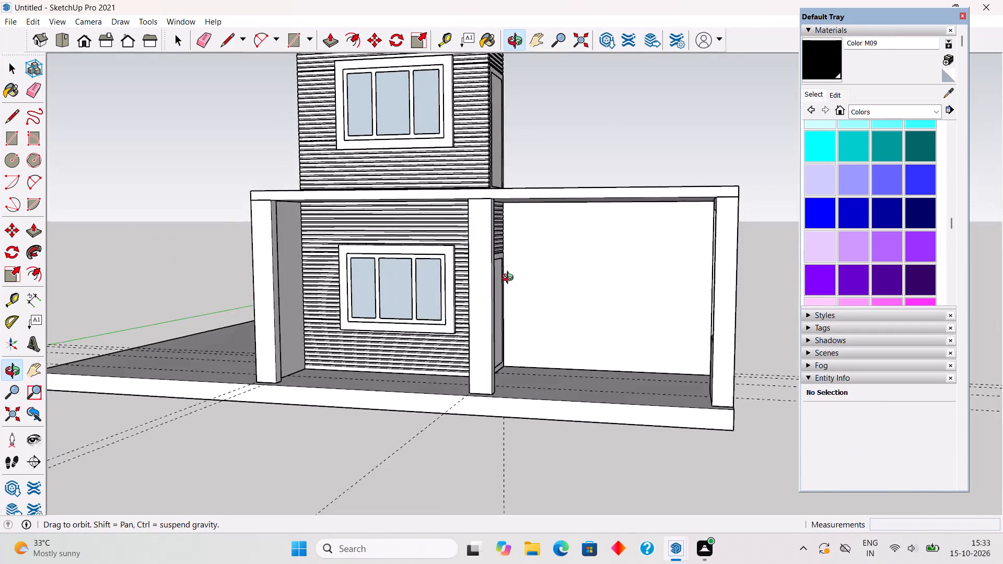
{"action": "middle_click_drag", "start_coordinate": [510, 279], "coordinate": [487, 268]}
{"action": "middle_click_drag", "start_coordinate": [564, 338], "coordinate": [597, 366]}
{"action": "scroll", "coordinate": [597, 366], "scroll_direction": "down", "scroll_amount": 4}
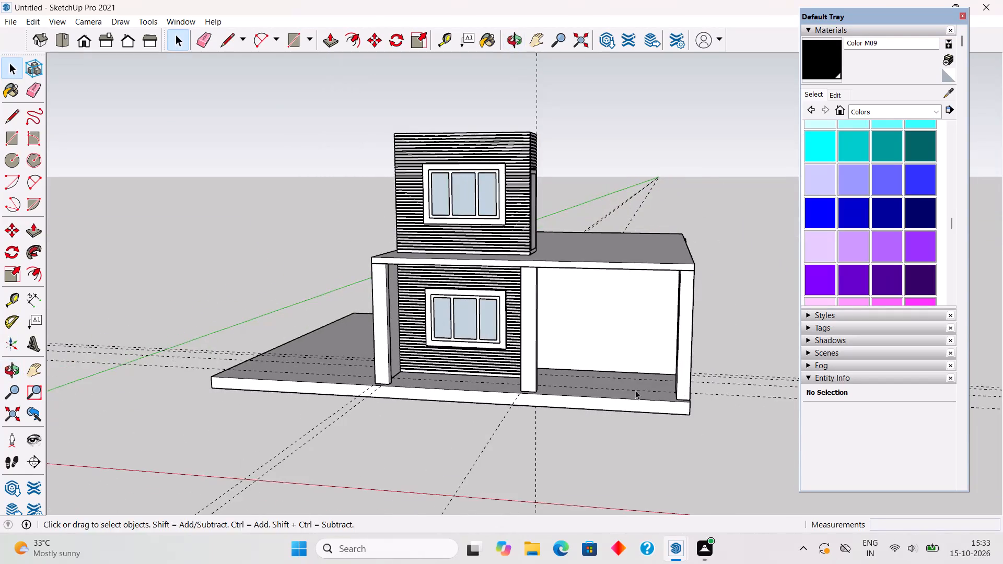
{"action": "middle_click_drag", "start_coordinate": [656, 396], "coordinate": [431, 352]}
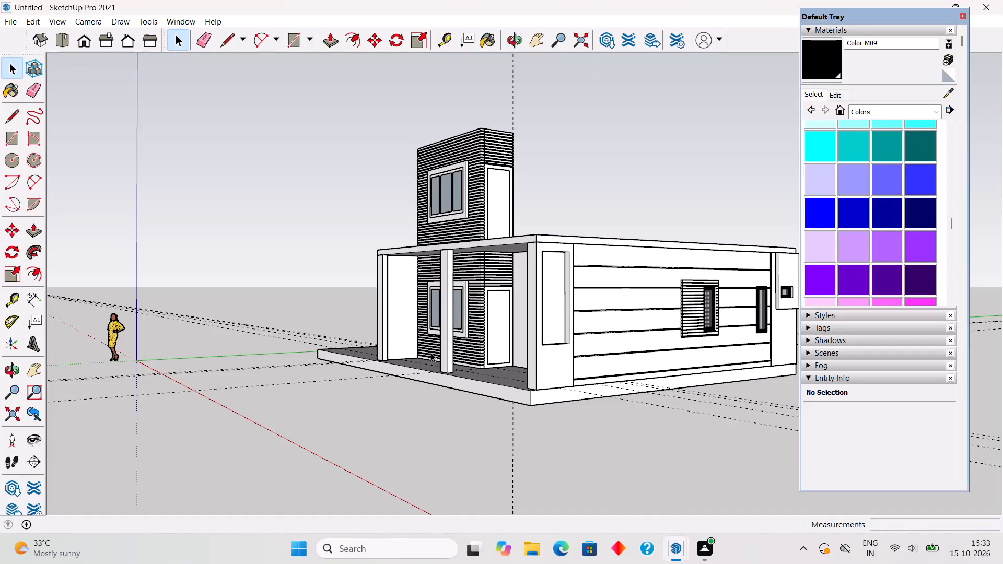
{"action": "middle_click_drag", "start_coordinate": [457, 404], "coordinate": [463, 407]}
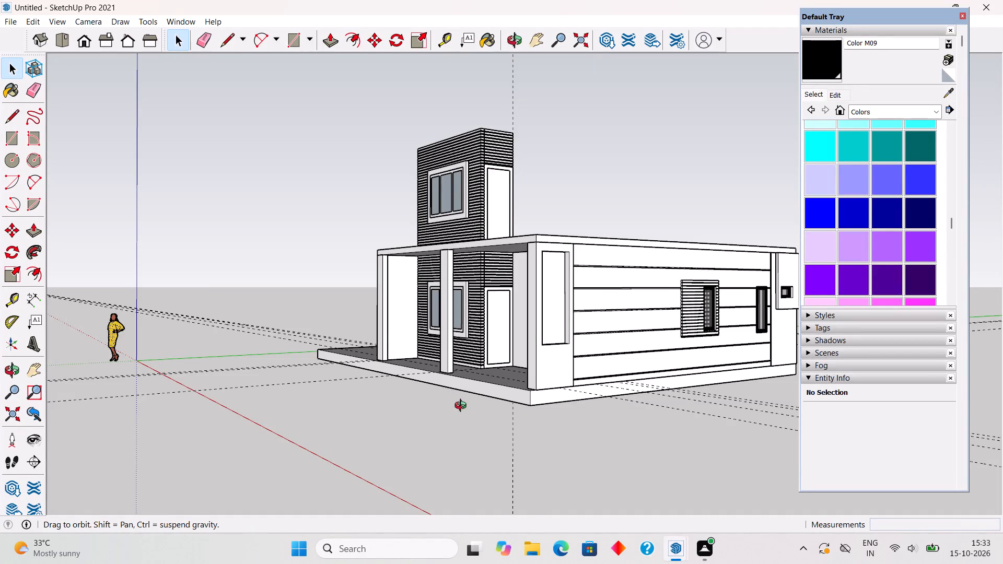
{"action": "middle_click_drag", "start_coordinate": [463, 407], "coordinate": [718, 512]}
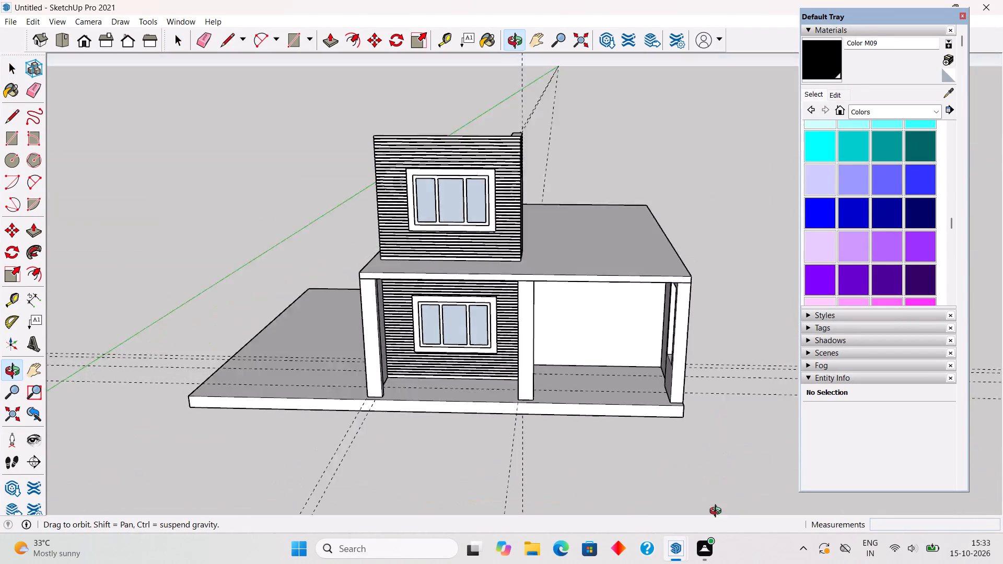
{"action": "middle_click_drag", "start_coordinate": [718, 512], "coordinate": [713, 552]}
Place a porch floor guide 8' from the inner edge of the corner side wall, toward the middle pillar.
{"action": "scroll", "coordinate": [631, 406], "scroll_direction": "up", "scroll_amount": 9}
{"action": "middle_click_drag", "start_coordinate": [703, 408], "coordinate": [711, 425]}
{"action": "key", "text": "t"}
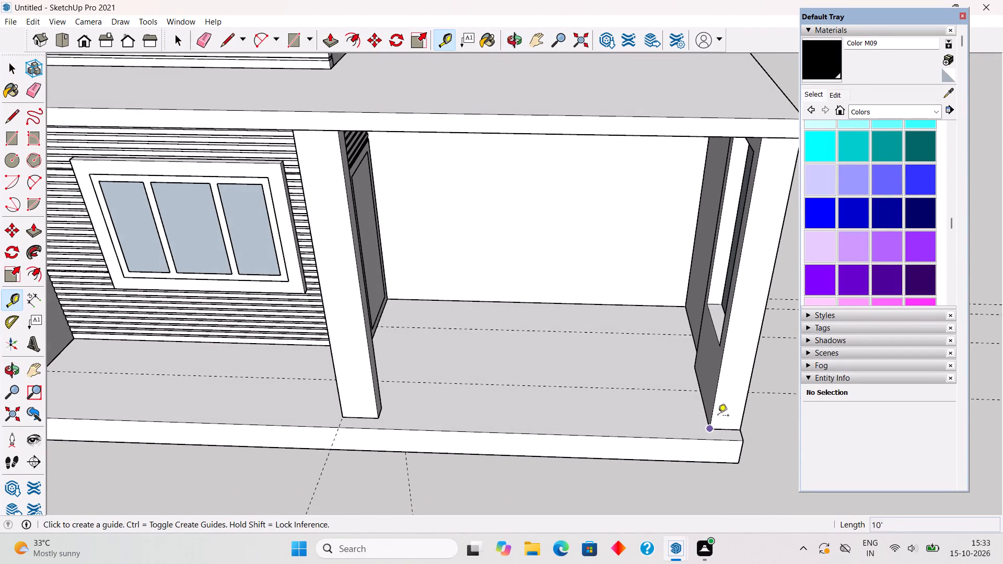
{"action": "left_click", "coordinate": [705, 413]}
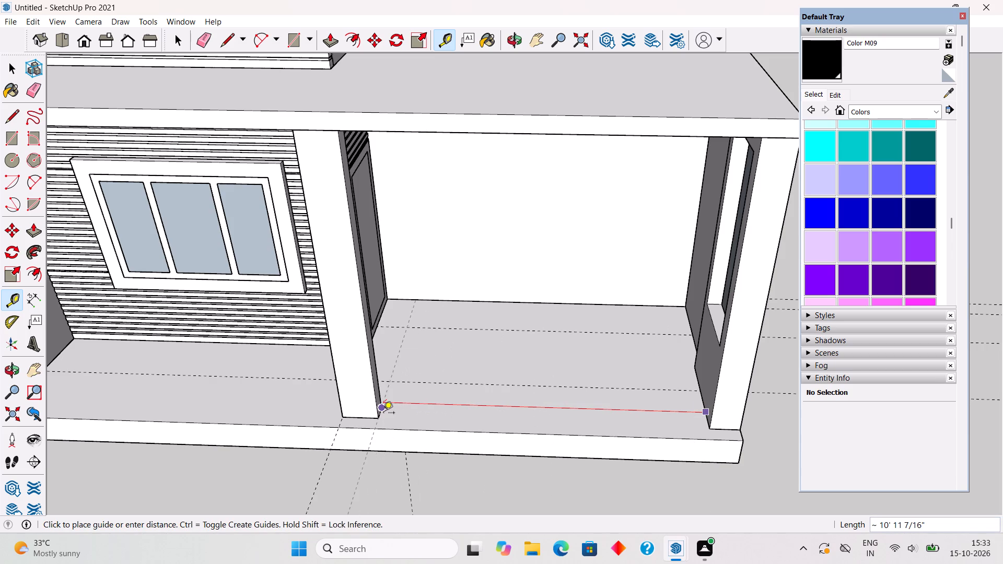
{"action": "type", "text": "8'"}
{"action": "key", "text": "Return"}
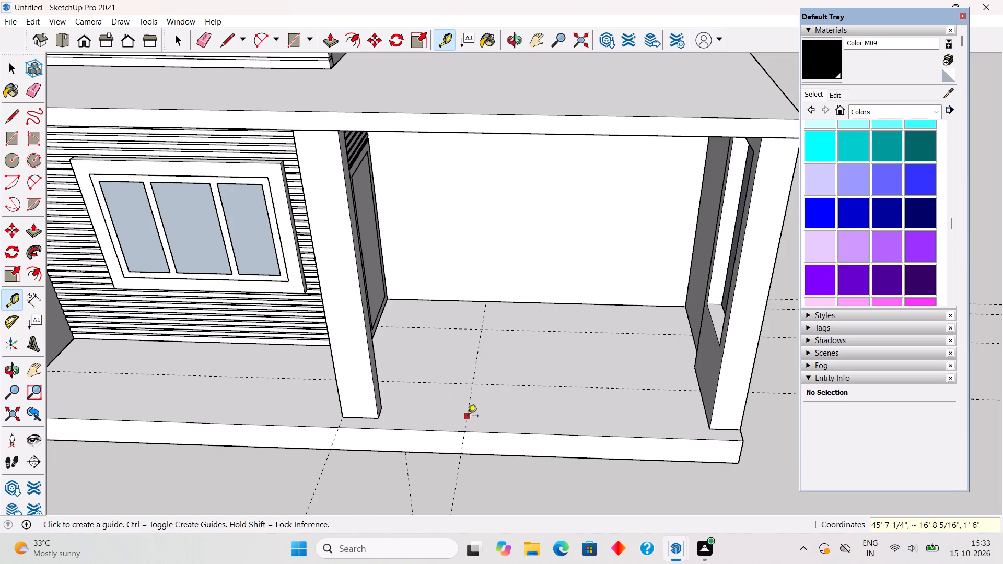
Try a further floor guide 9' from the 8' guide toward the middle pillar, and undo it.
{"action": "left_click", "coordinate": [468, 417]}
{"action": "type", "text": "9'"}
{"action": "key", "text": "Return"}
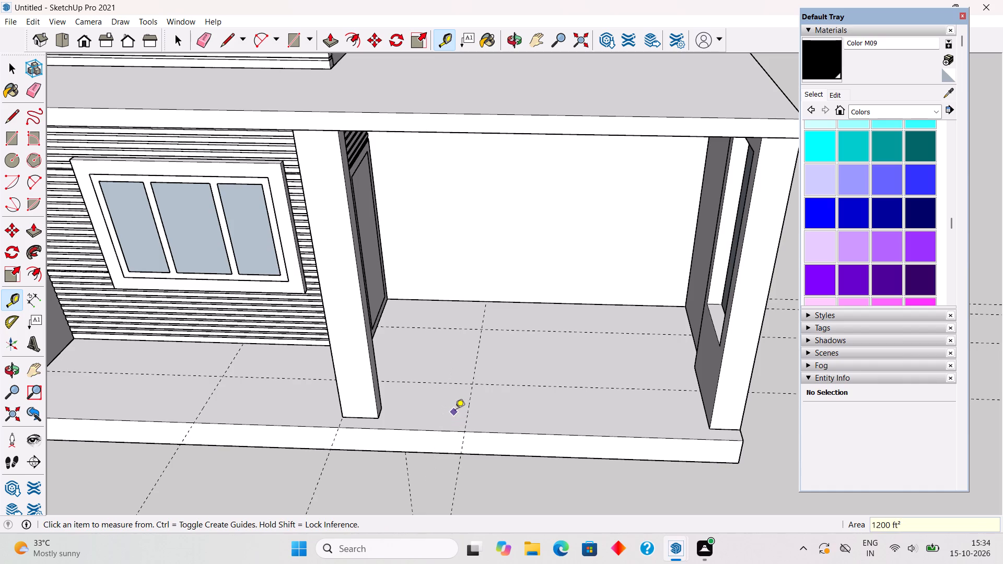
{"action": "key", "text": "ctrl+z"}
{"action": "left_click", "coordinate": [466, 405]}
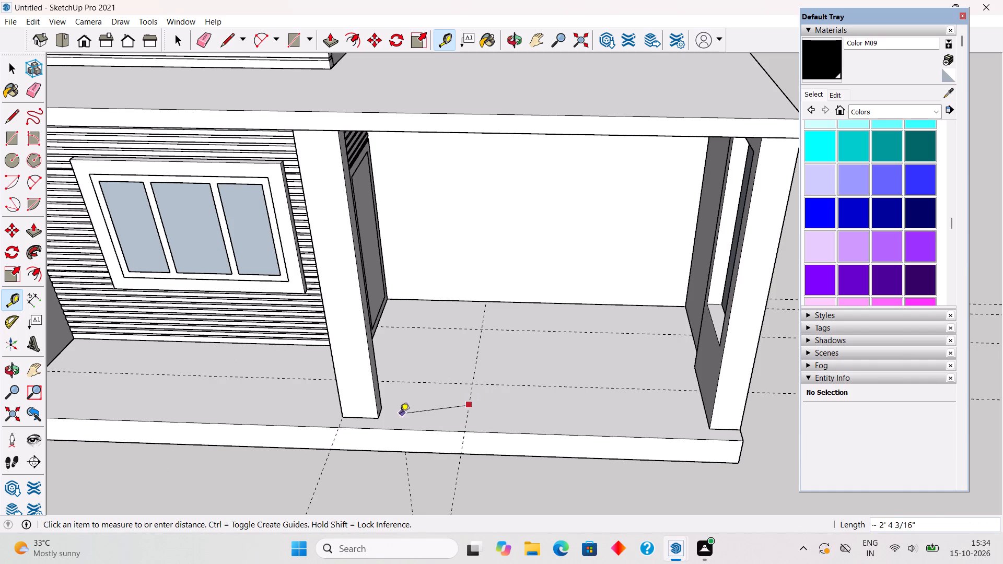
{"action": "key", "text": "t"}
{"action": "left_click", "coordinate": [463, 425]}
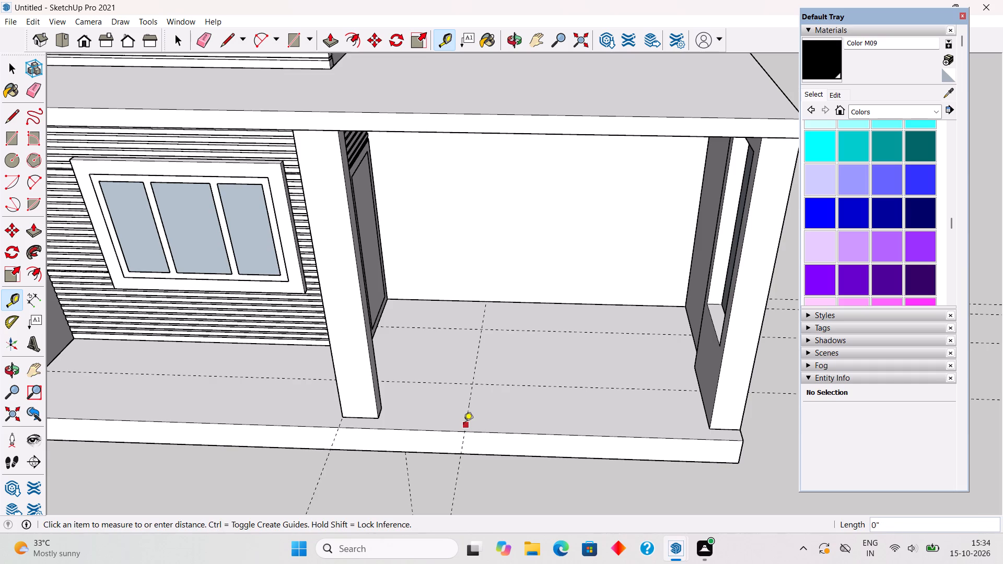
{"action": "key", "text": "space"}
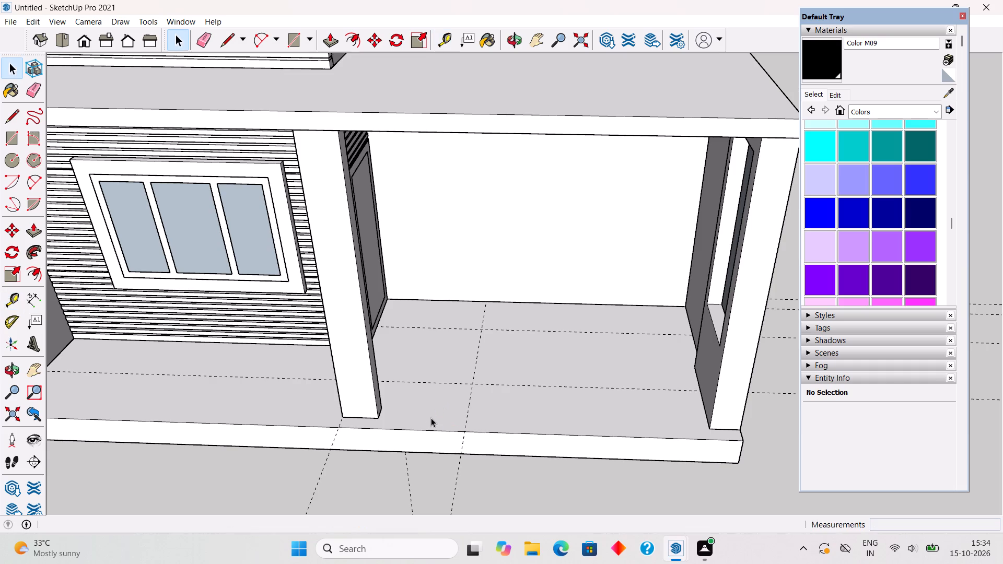
Place a floor guide 1' from the 8' guide, on the side toward the middle pillar.
{"action": "type", "text": "t"}
{"action": "left_click", "coordinate": [471, 396]}
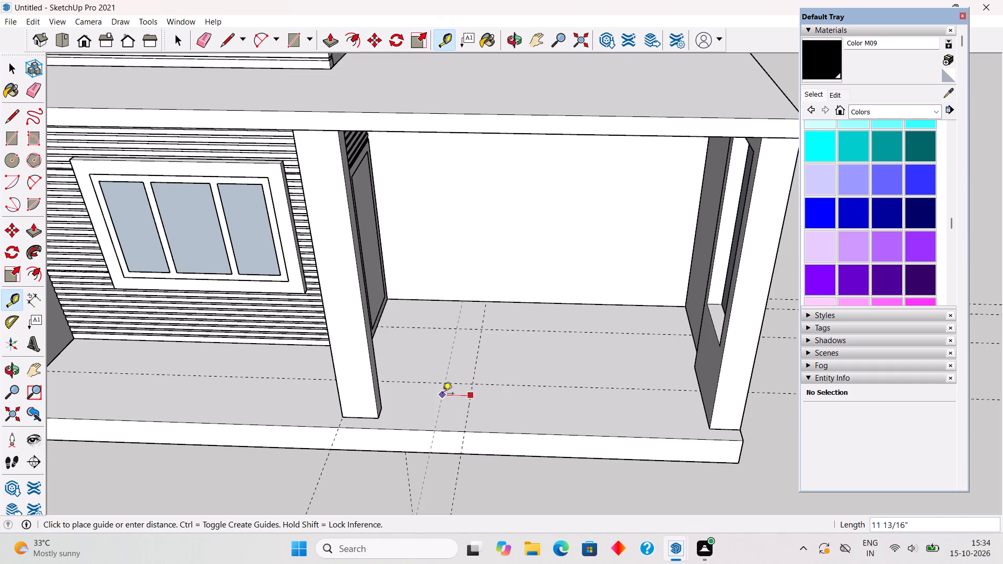
{"action": "type", "text": "1'"}
{"action": "key", "text": "Return"}
{"action": "key", "text": "space"}
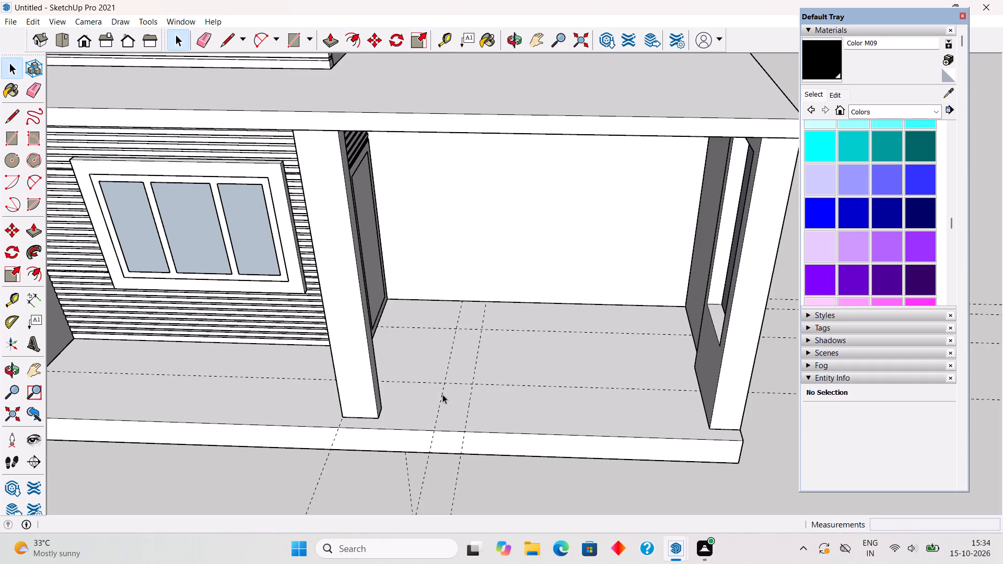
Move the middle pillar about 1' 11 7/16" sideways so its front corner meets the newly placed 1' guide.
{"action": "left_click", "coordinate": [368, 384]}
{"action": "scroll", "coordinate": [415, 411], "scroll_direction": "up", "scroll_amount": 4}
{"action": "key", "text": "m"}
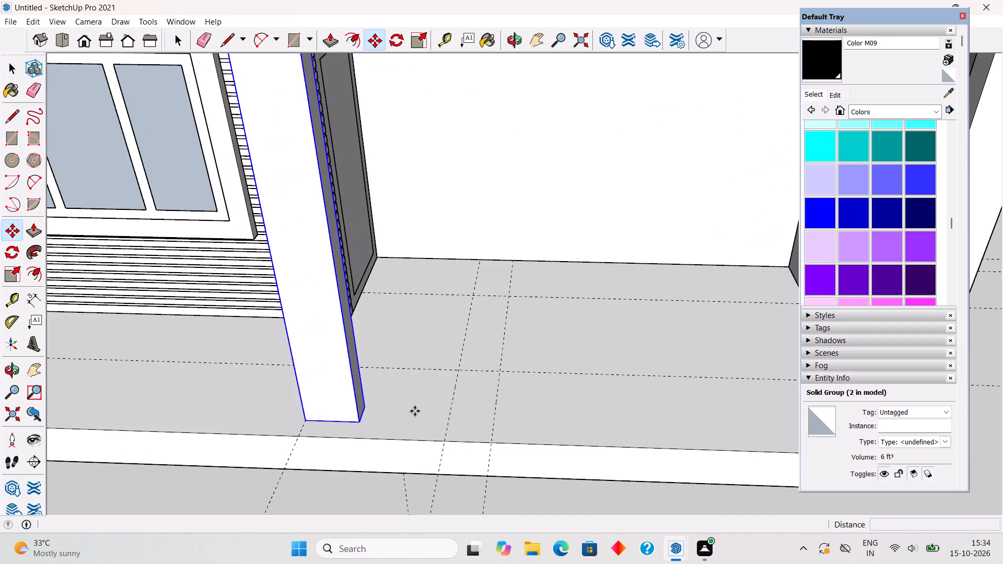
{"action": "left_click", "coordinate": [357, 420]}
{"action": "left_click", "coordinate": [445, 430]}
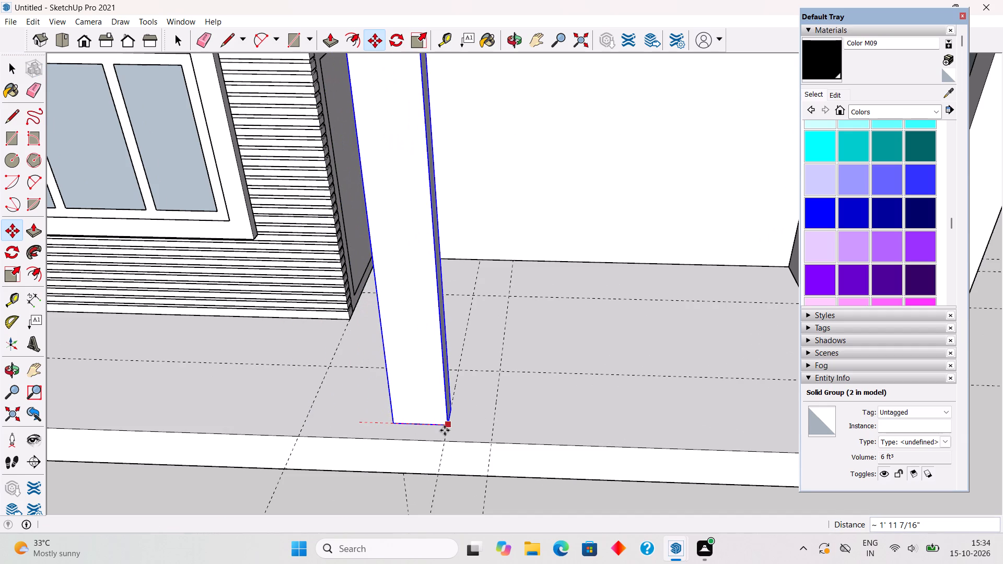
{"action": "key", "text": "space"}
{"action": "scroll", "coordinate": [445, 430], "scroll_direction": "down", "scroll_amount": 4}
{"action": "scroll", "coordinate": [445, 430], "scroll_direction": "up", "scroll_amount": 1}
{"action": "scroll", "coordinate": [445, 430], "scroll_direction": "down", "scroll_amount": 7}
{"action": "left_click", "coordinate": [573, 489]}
Examine the middle pillar's placement in front of the door from the front and side of the building.
{"action": "middle_click_drag", "start_coordinate": [579, 417], "coordinate": [512, 349]}
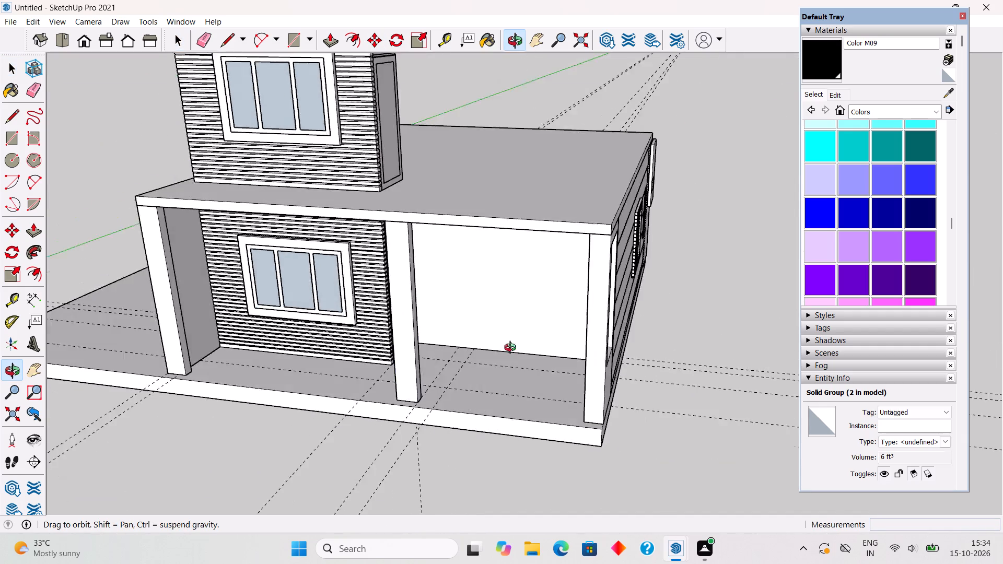
{"action": "middle_click_drag", "start_coordinate": [512, 349], "coordinate": [438, 288]}
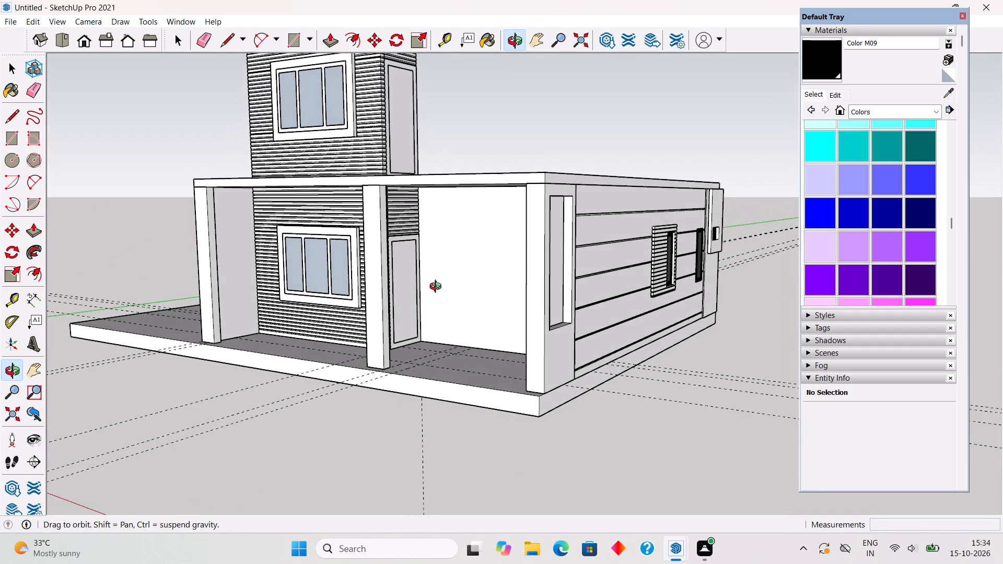
{"action": "middle_click_drag", "start_coordinate": [438, 288], "coordinate": [439, 278]}
{"action": "scroll", "coordinate": [553, 483], "scroll_direction": "up", "scroll_amount": 1}
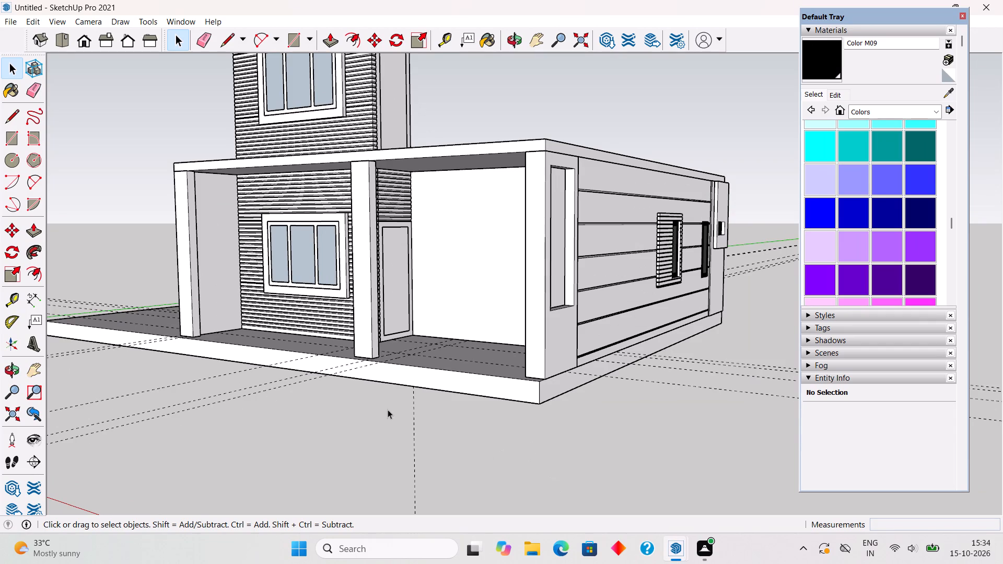
{"action": "middle_click_drag", "start_coordinate": [435, 446], "coordinate": [418, 457]}
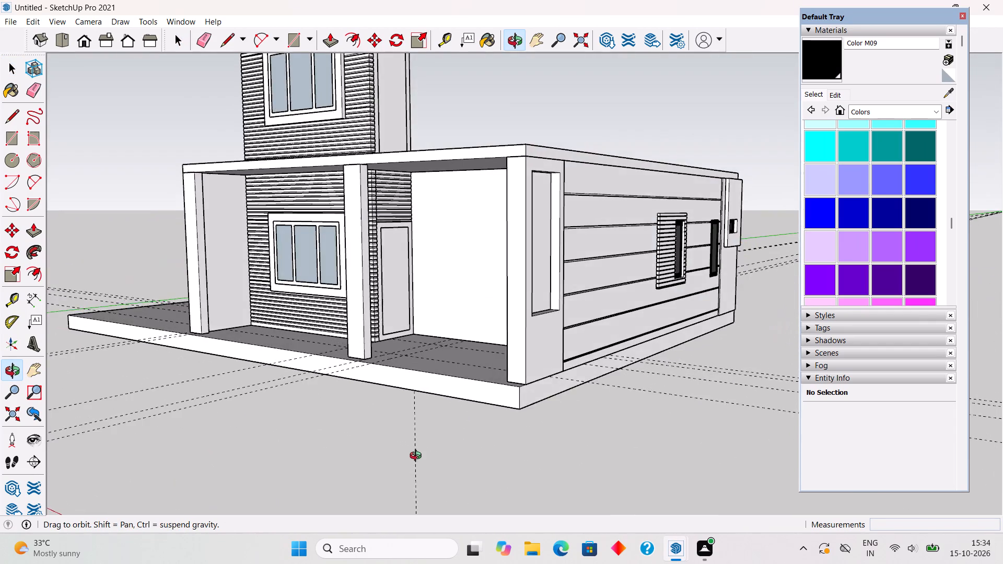
{"action": "middle_click_drag", "start_coordinate": [418, 457], "coordinate": [445, 437]}
{"action": "scroll", "coordinate": [442, 441], "scroll_direction": "down", "scroll_amount": 3}
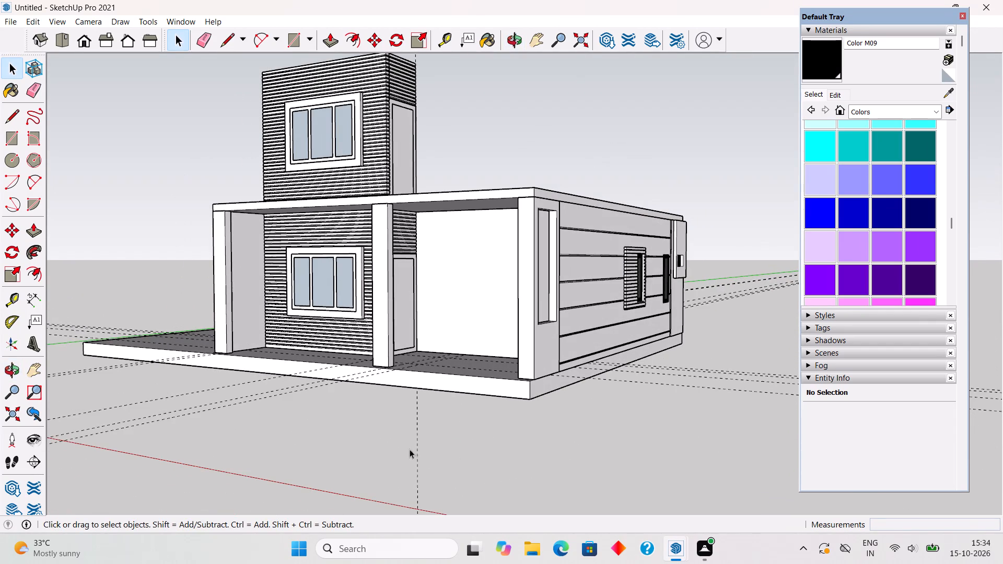
{"action": "middle_click_drag", "start_coordinate": [394, 444], "coordinate": [366, 448]}
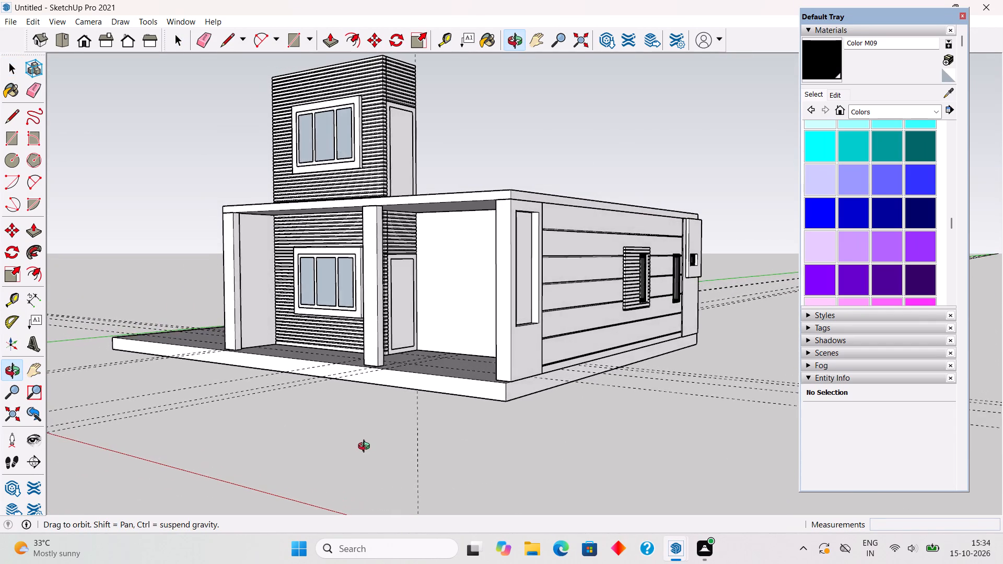
{"action": "middle_click_drag", "start_coordinate": [366, 448], "coordinate": [363, 450]}
Move the middle pillar about 1' 1/8" farther toward the corner pillar so its front corner meets the 8' guide.
{"action": "scroll", "coordinate": [337, 357], "scroll_direction": "up", "scroll_amount": 5}
{"action": "left_click", "coordinate": [395, 363]}
{"action": "scroll", "coordinate": [390, 377], "scroll_direction": "up", "scroll_amount": 8}
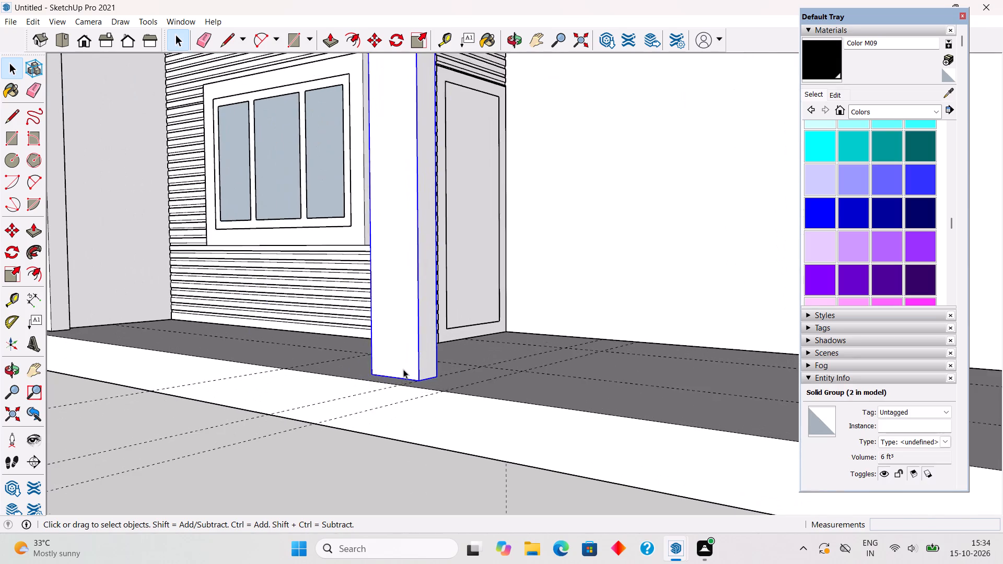
{"action": "scroll", "coordinate": [403, 369], "scroll_direction": "up", "scroll_amount": 2}
{"action": "key", "text": "m"}
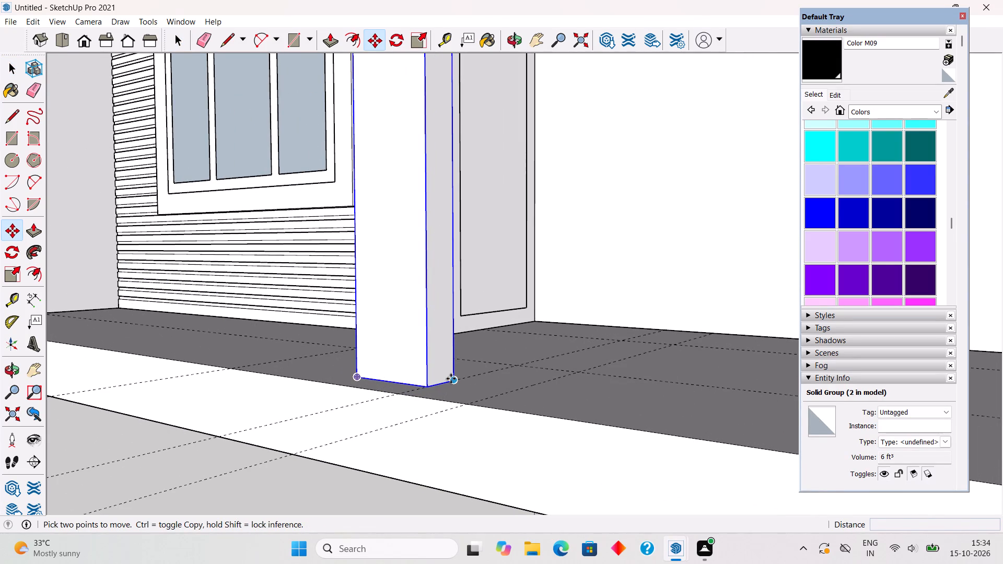
{"action": "left_click", "coordinate": [451, 378]}
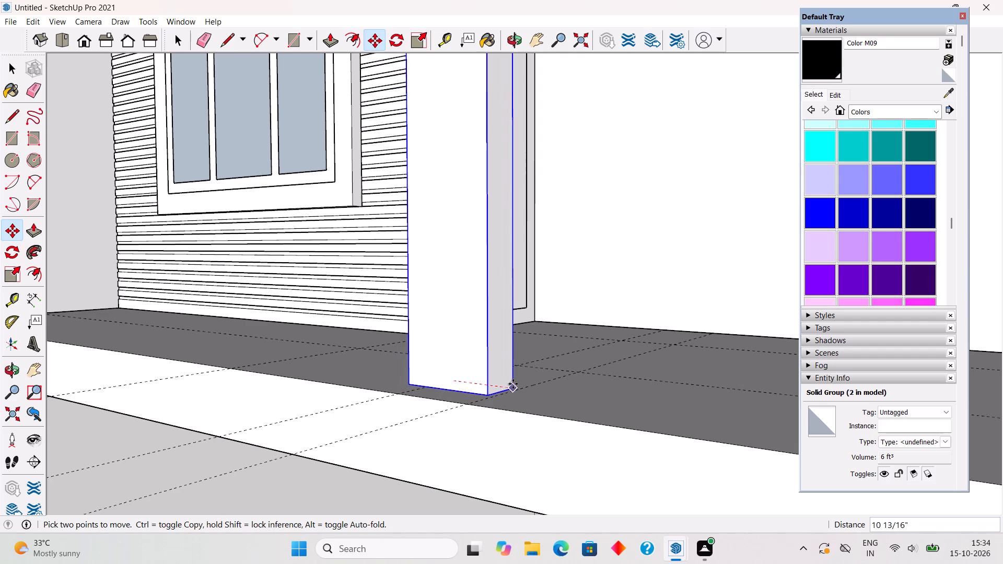
{"action": "key", "text": "space"}
{"action": "scroll", "coordinate": [428, 387], "scroll_direction": "up", "scroll_amount": 8}
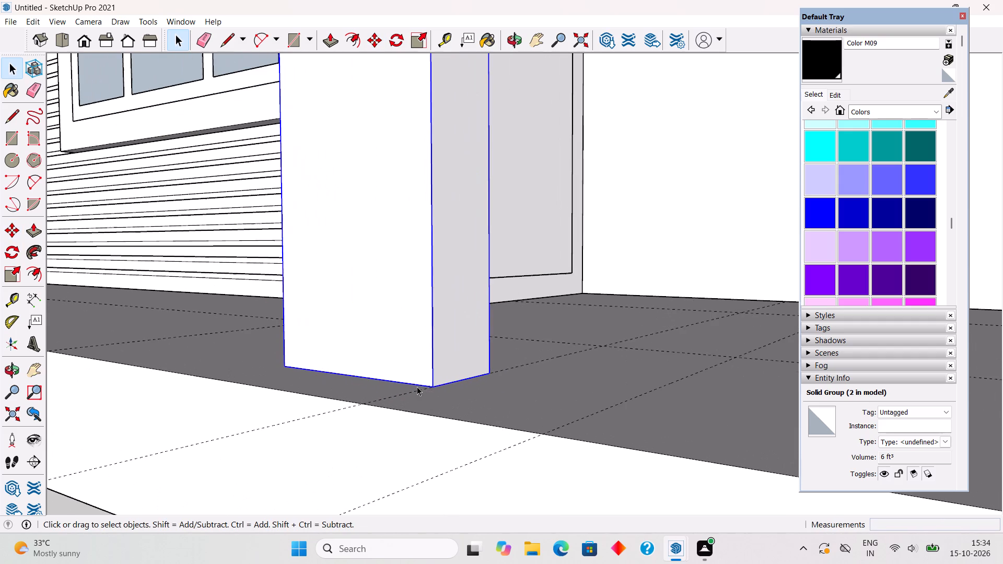
{"action": "key", "text": "m"}
{"action": "left_click", "coordinate": [439, 389]}
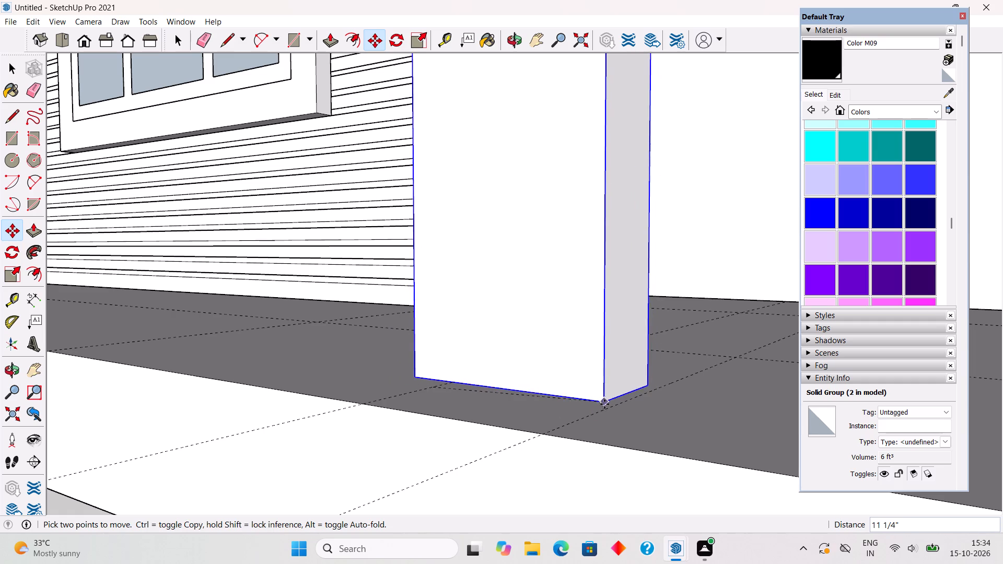
{"action": "left_click", "coordinate": [605, 405]}
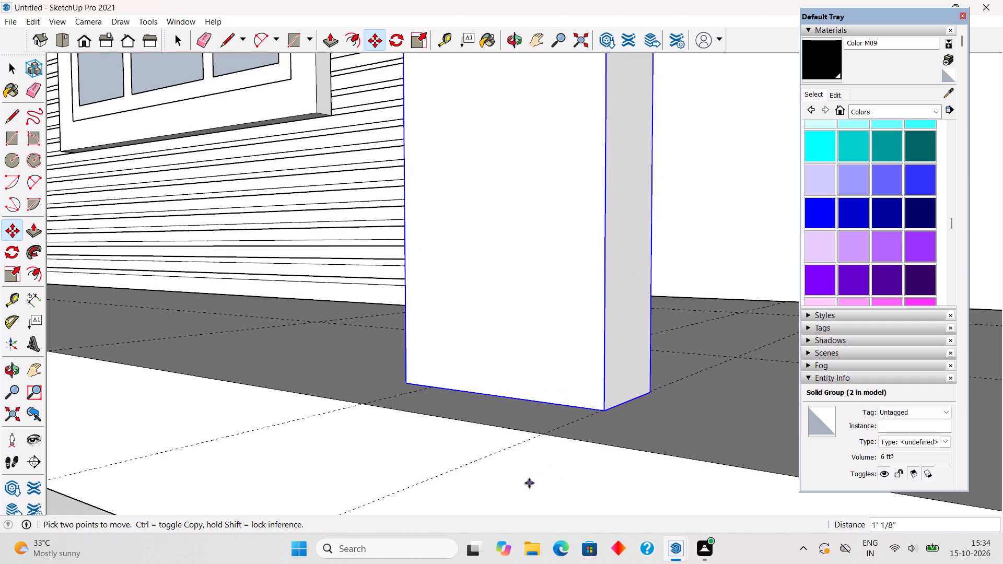
{"action": "middle_click_drag", "start_coordinate": [518, 479], "coordinate": [391, 442]}
{"action": "scroll", "coordinate": [391, 442], "scroll_direction": "down", "scroll_amount": 9}
{"action": "scroll", "coordinate": [390, 442], "scroll_direction": "up", "scroll_amount": 1}
{"action": "scroll", "coordinate": [390, 442], "scroll_direction": "down", "scroll_amount": 7}
{"action": "key", "text": "space"}
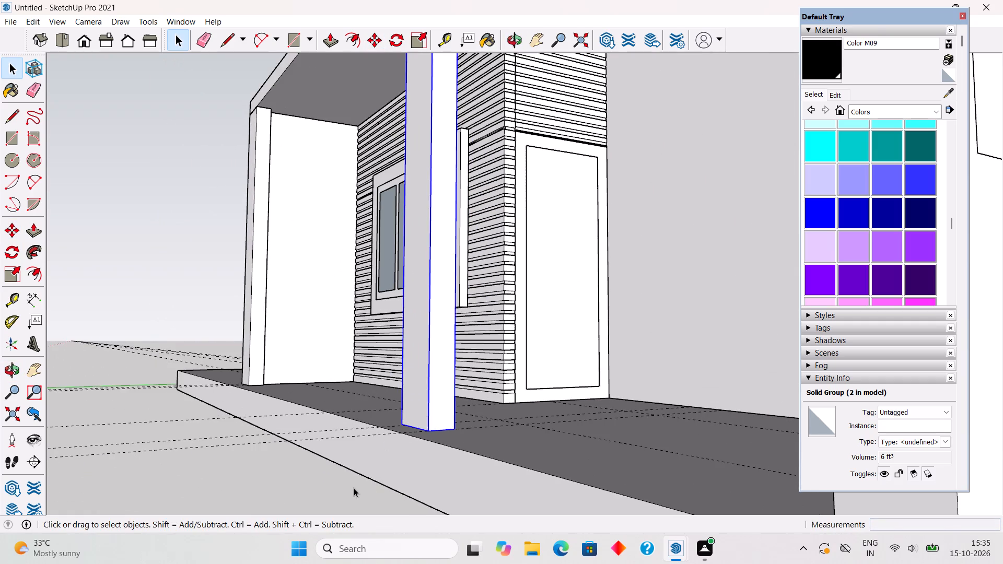
{"action": "scroll", "coordinate": [354, 484], "scroll_direction": "down", "scroll_amount": 13}
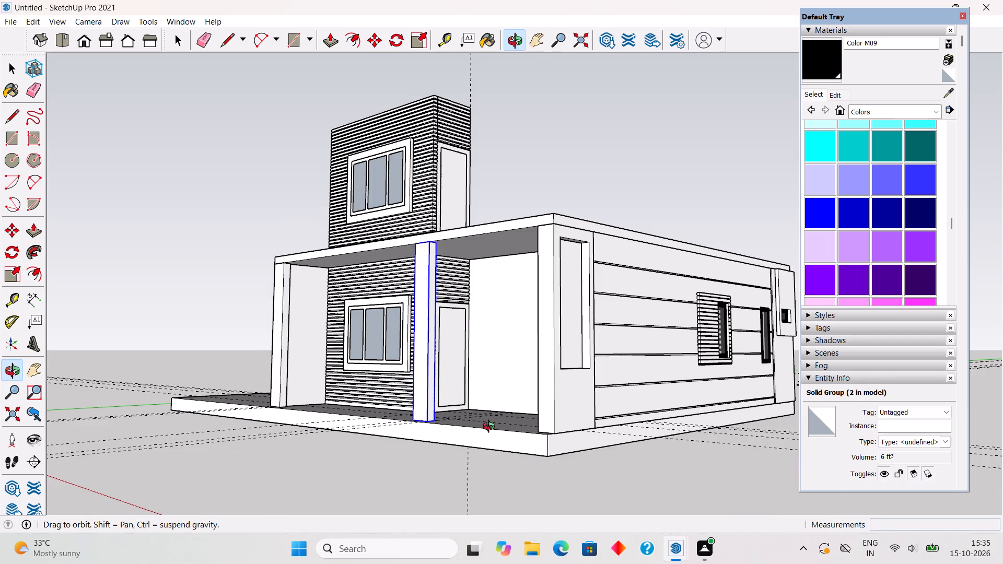
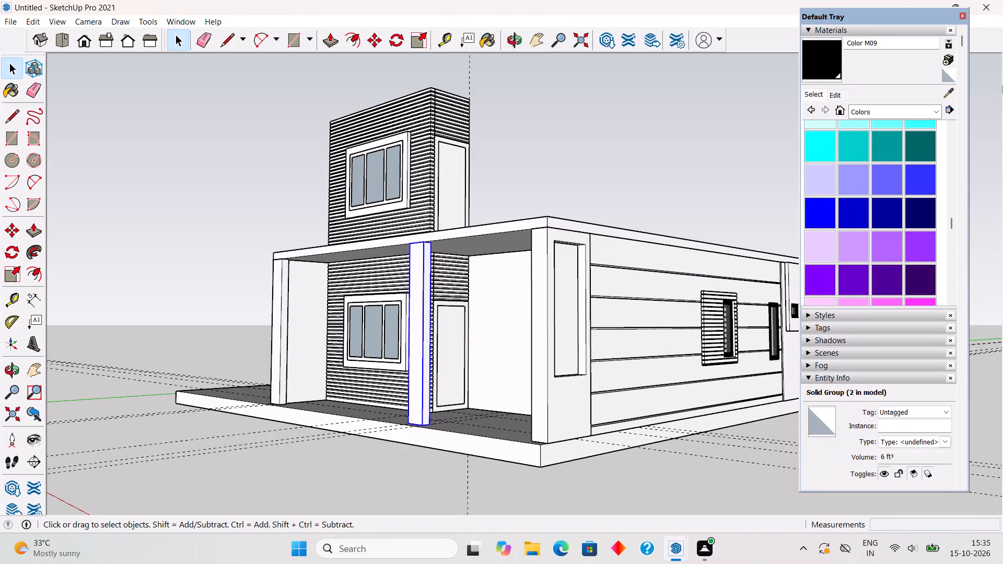
Examine the repositioned middle pillar and the building from the front, above and the side.
{"action": "left_click", "coordinate": [617, 172]}
{"action": "middle_click_drag", "start_coordinate": [547, 324], "coordinate": [719, 368]}
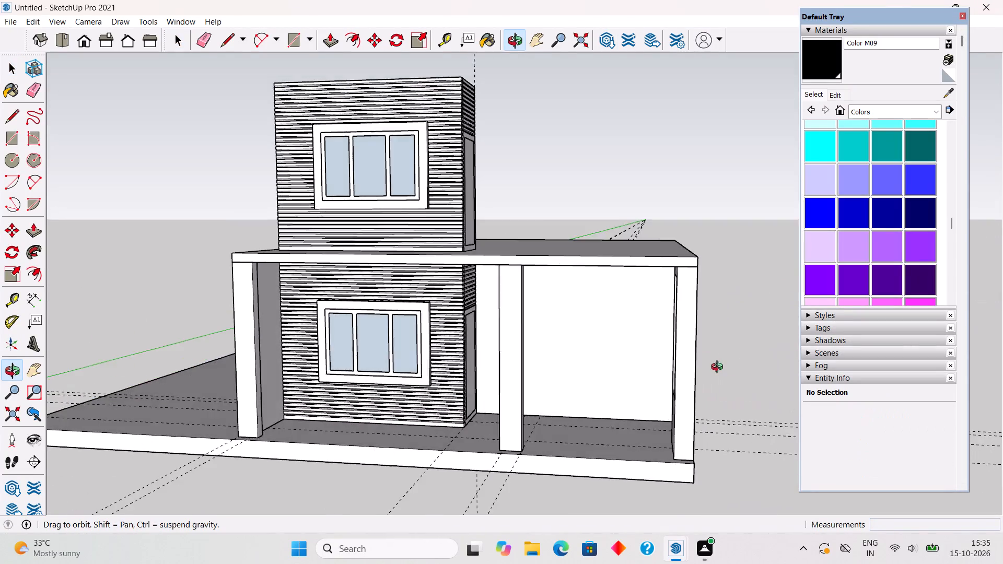
{"action": "middle_click_drag", "start_coordinate": [719, 368], "coordinate": [741, 439]}
{"action": "scroll", "coordinate": [748, 457], "scroll_direction": "up", "scroll_amount": 3}
{"action": "scroll", "coordinate": [576, 352], "scroll_direction": "down", "scroll_amount": 5}
{"action": "middle_click_drag", "start_coordinate": [604, 359], "coordinate": [643, 328]}
{"action": "scroll", "coordinate": [643, 327], "scroll_direction": "up", "scroll_amount": 2}
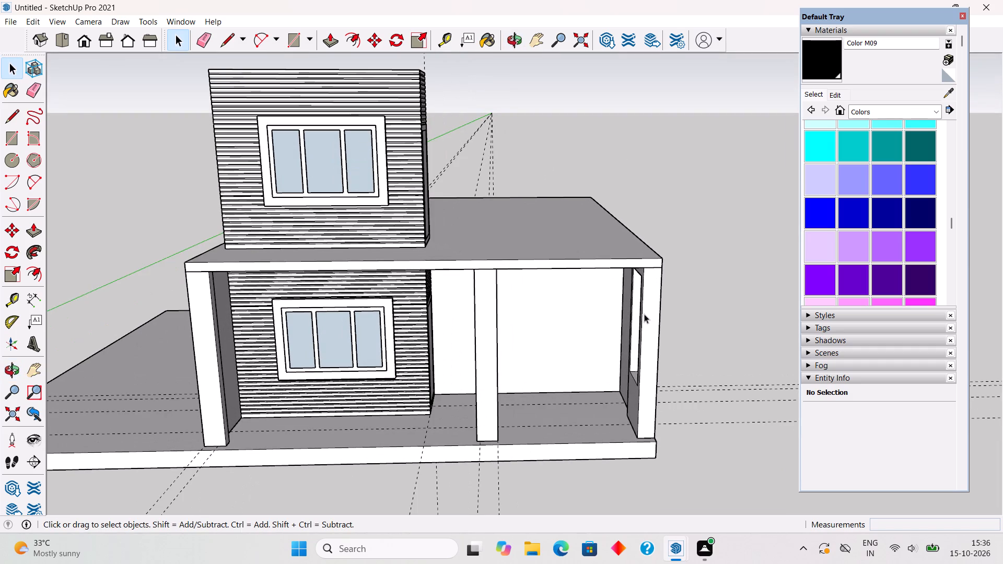
{"action": "middle_click_drag", "start_coordinate": [674, 314], "coordinate": [396, 288]}
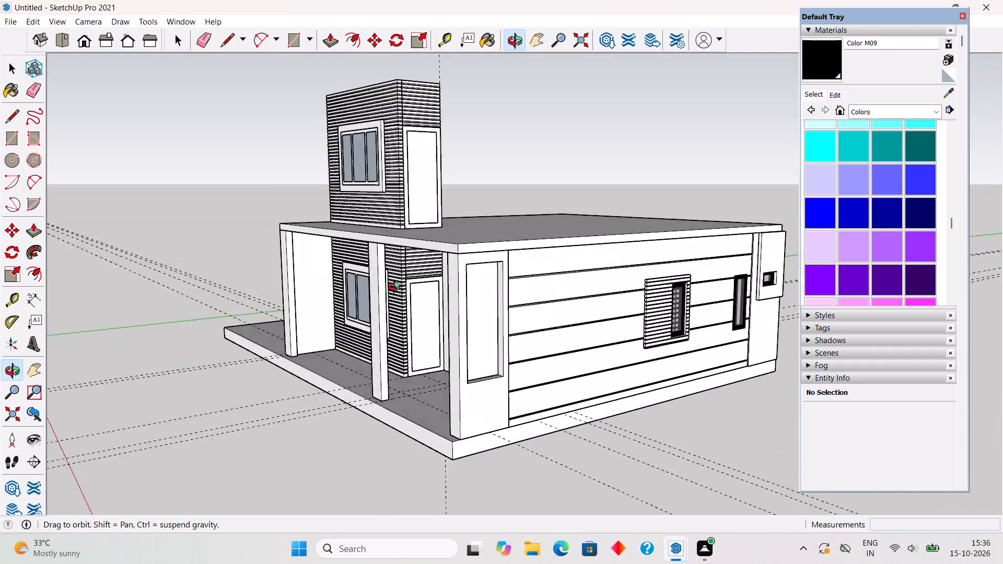
{"action": "middle_click_drag", "start_coordinate": [396, 288], "coordinate": [498, 256]}
{"action": "scroll", "coordinate": [498, 256], "scroll_direction": "up", "scroll_amount": 1}
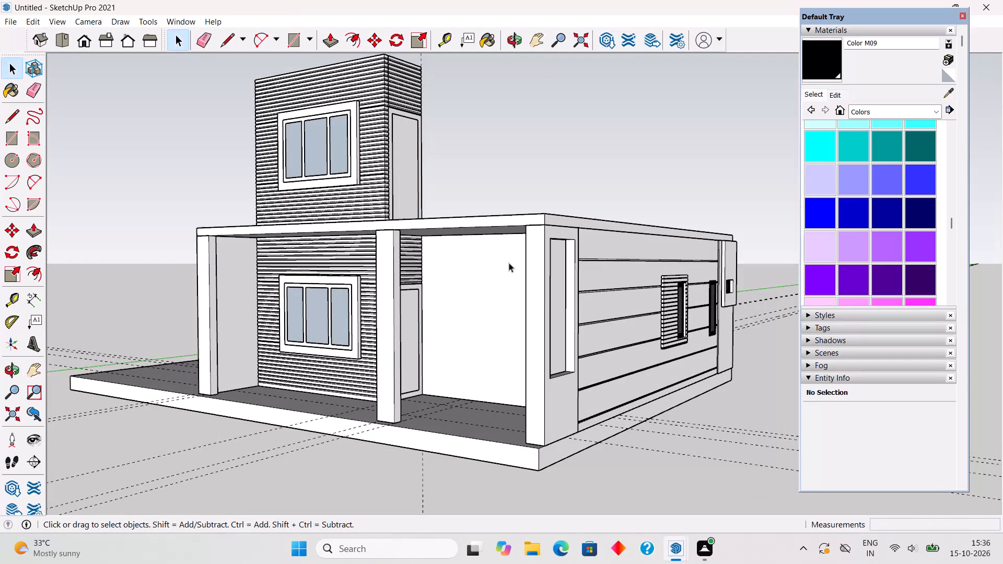
Paint the slatted walls of the upper and ground floors, front and door side, with Color I01.
{"action": "left_click", "coordinate": [817, 182]}
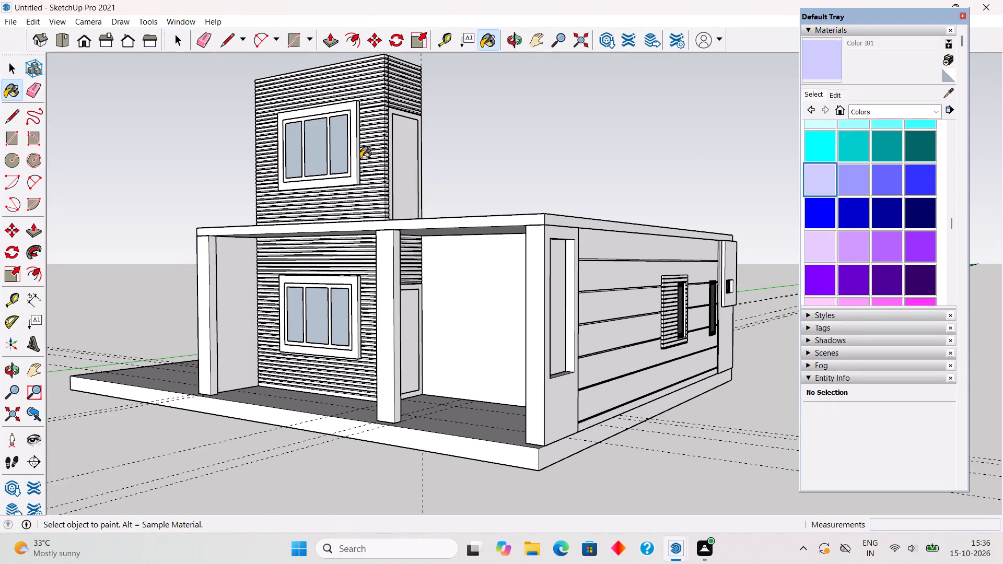
{"action": "left_click", "coordinate": [366, 161]}
{"action": "left_click", "coordinate": [410, 83]}
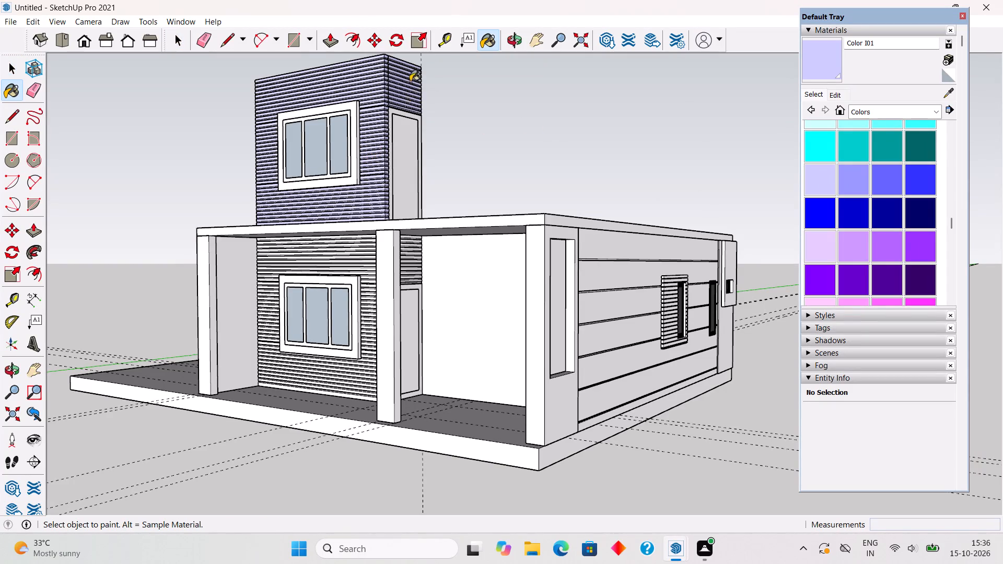
{"action": "left_click", "coordinate": [353, 257]}
{"action": "left_click", "coordinate": [409, 256]}
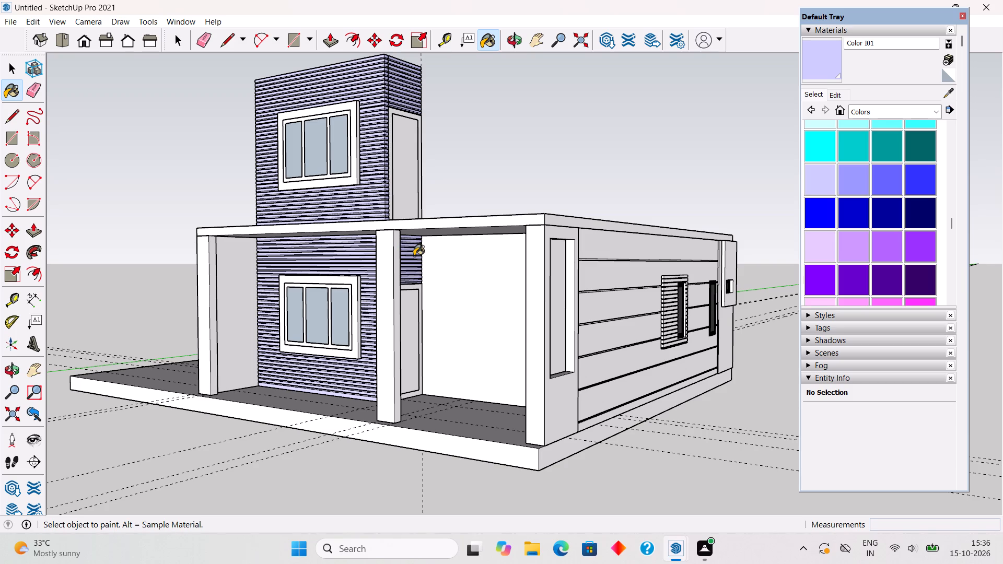
{"action": "scroll", "coordinate": [411, 258], "scroll_direction": "down", "scroll_amount": 4}
{"action": "scroll", "coordinate": [411, 258], "scroll_direction": "up", "scroll_amount": 2}
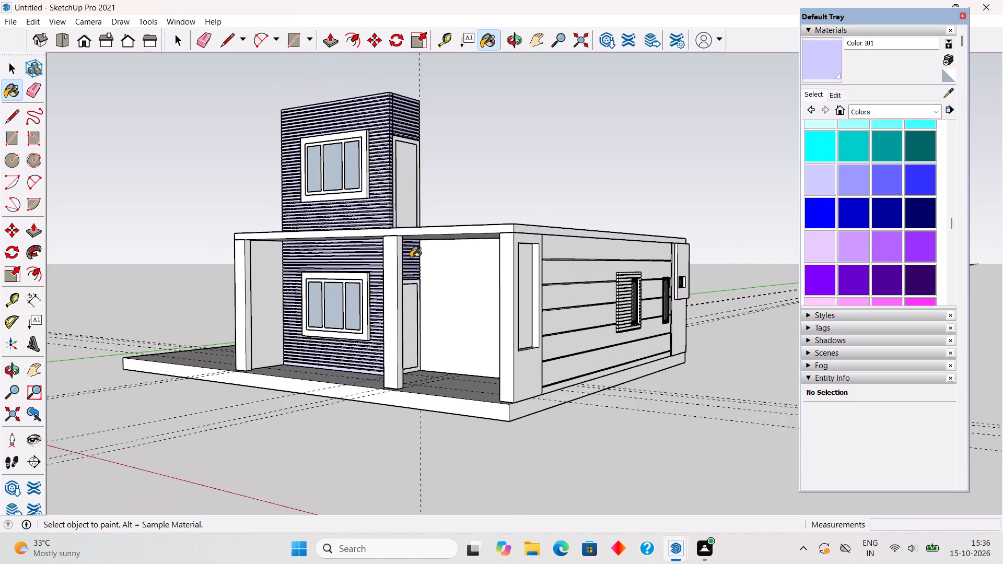
{"action": "scroll", "coordinate": [411, 258], "scroll_direction": "up", "scroll_amount": 2}
{"action": "key", "text": "space"}
{"action": "left_click", "coordinate": [480, 157]}
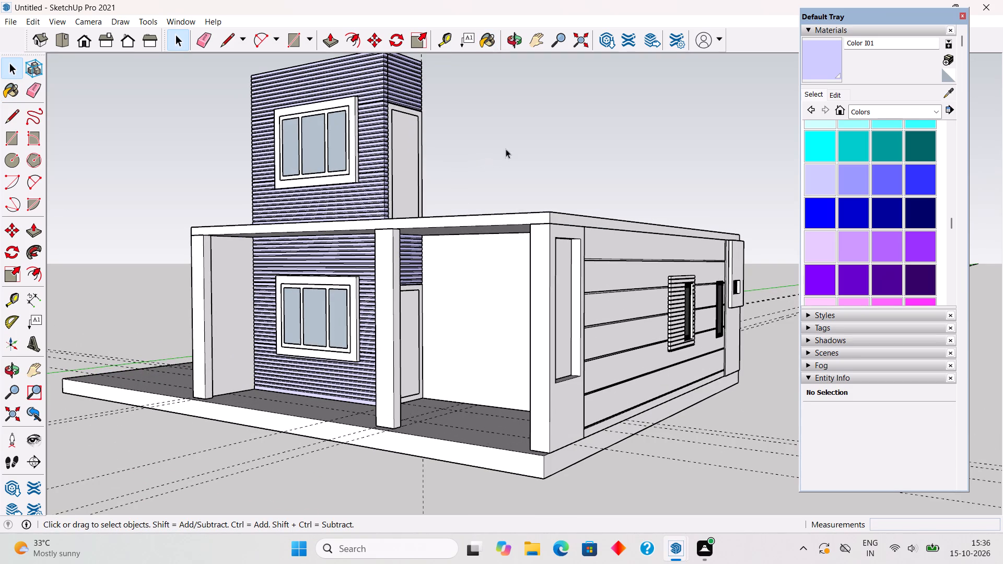
Paint the door frames on the upper and ground floors with Wood Veneer 01 from the Wood materials.
{"action": "left_click", "coordinate": [874, 113]}
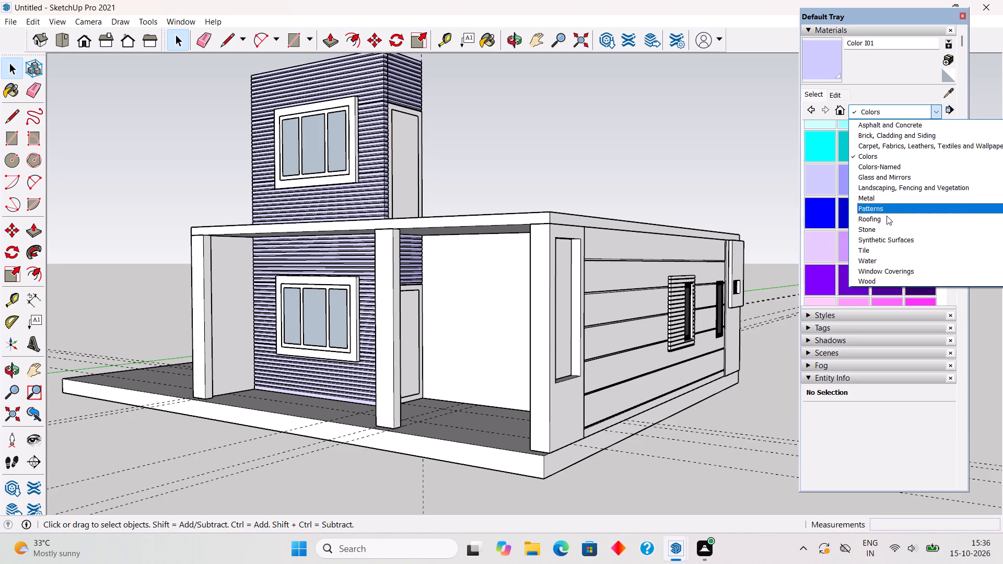
{"action": "left_click", "coordinate": [890, 283]}
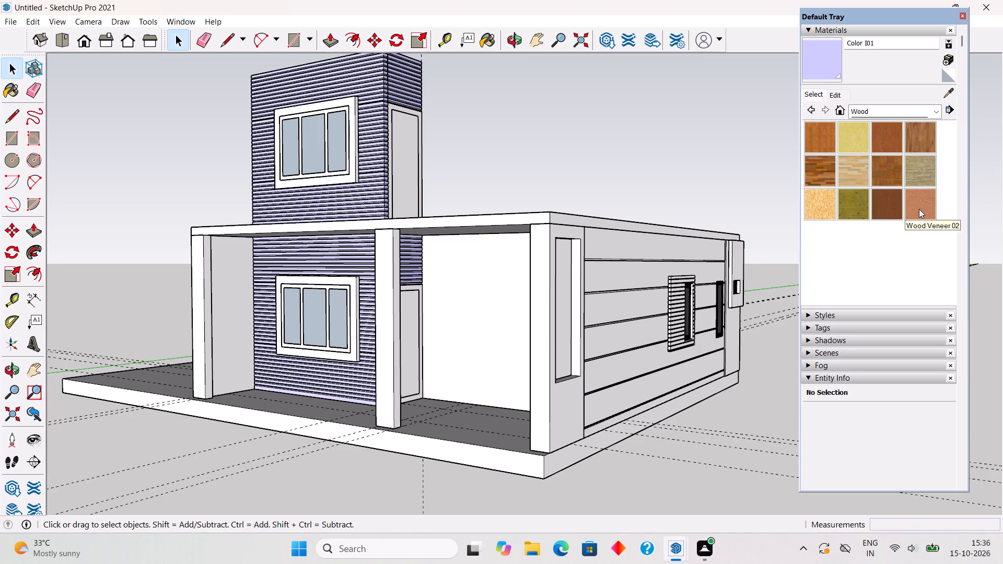
{"action": "left_click", "coordinate": [883, 194]}
{"action": "scroll", "coordinate": [399, 158], "scroll_direction": "up", "scroll_amount": 10}
{"action": "left_click", "coordinate": [437, 159]}
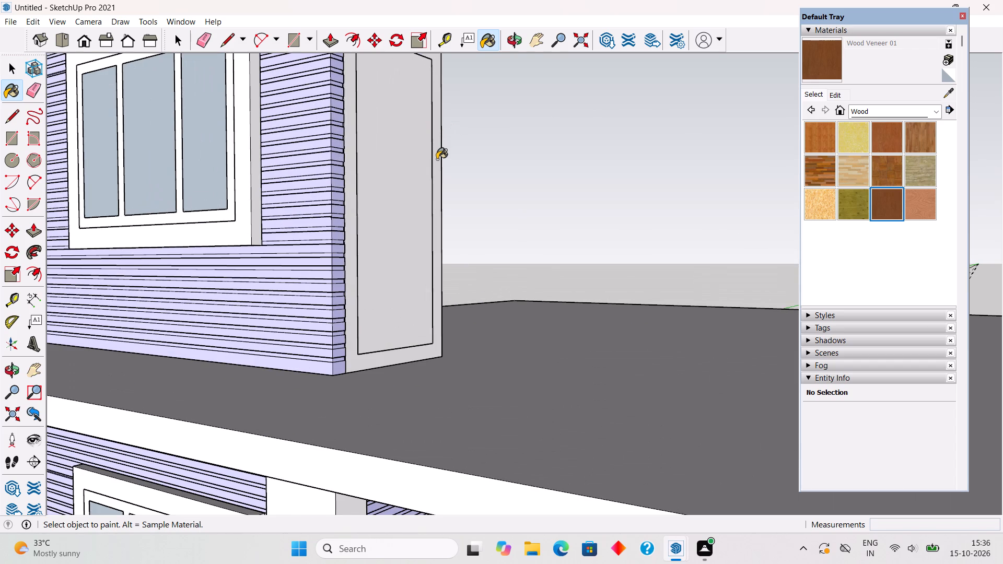
{"action": "scroll", "coordinate": [441, 182], "scroll_direction": "down", "scroll_amount": 6}
{"action": "scroll", "coordinate": [429, 401], "scroll_direction": "up", "scroll_amount": 5}
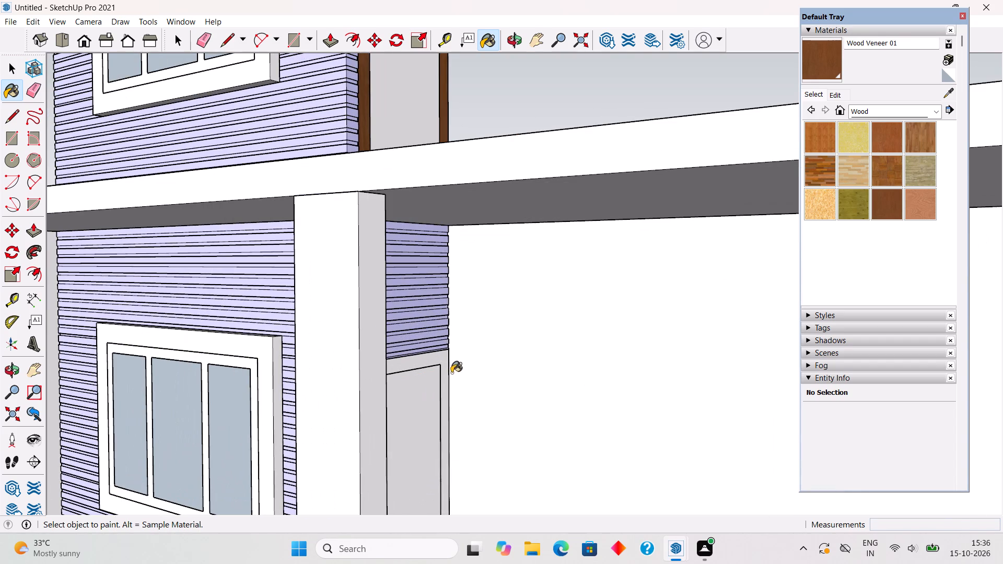
{"action": "left_click", "coordinate": [445, 374]}
{"action": "scroll", "coordinate": [435, 361], "scroll_direction": "down", "scroll_amount": 6}
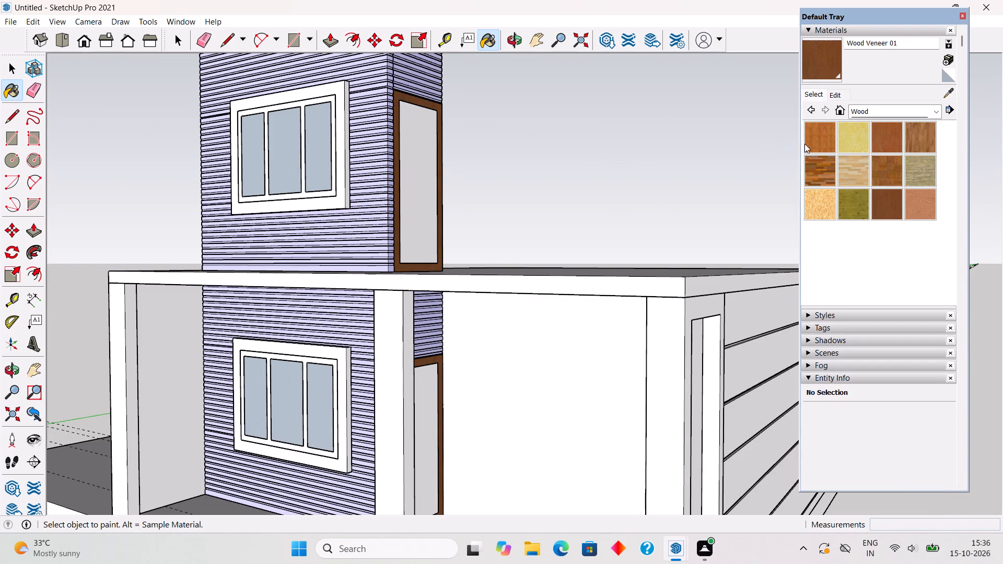
Paint the door panels on the upper and ground floors with Wood Bamboo.
{"action": "left_click", "coordinate": [818, 139]}
{"action": "scroll", "coordinate": [450, 162], "scroll_direction": "up", "scroll_amount": 2}
{"action": "left_click", "coordinate": [385, 180]}
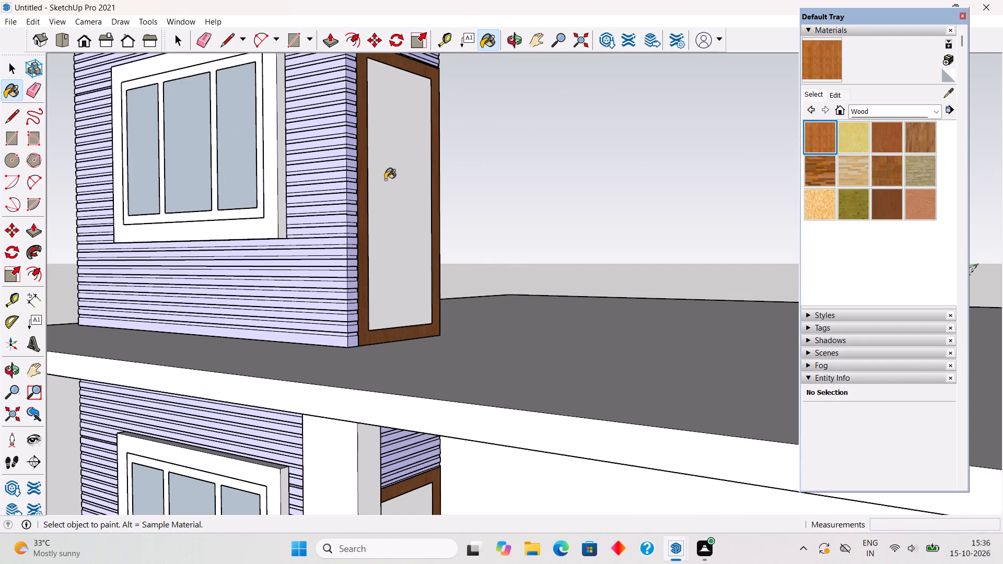
{"action": "scroll", "coordinate": [385, 179], "scroll_direction": "down", "scroll_amount": 6}
{"action": "left_click", "coordinate": [402, 397]}
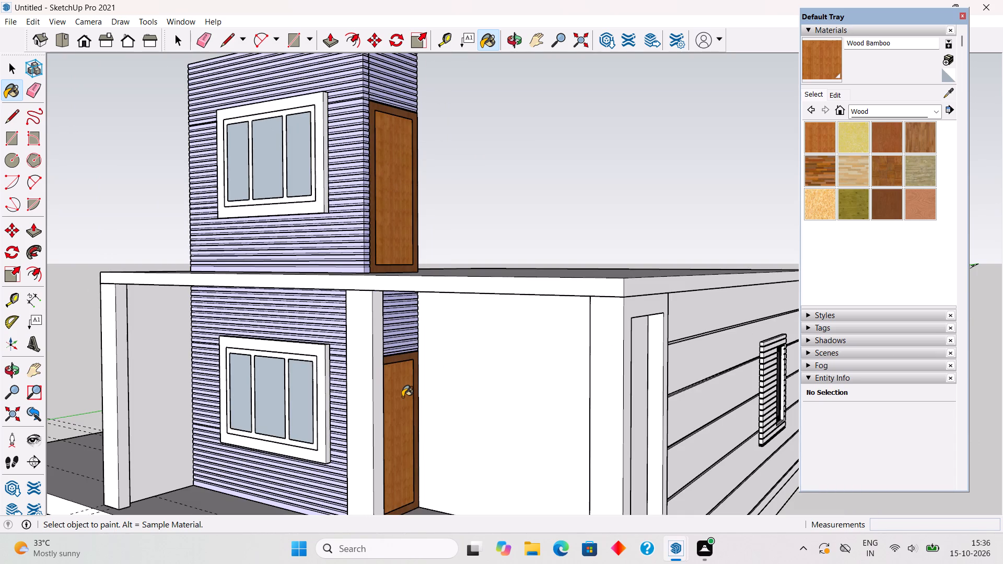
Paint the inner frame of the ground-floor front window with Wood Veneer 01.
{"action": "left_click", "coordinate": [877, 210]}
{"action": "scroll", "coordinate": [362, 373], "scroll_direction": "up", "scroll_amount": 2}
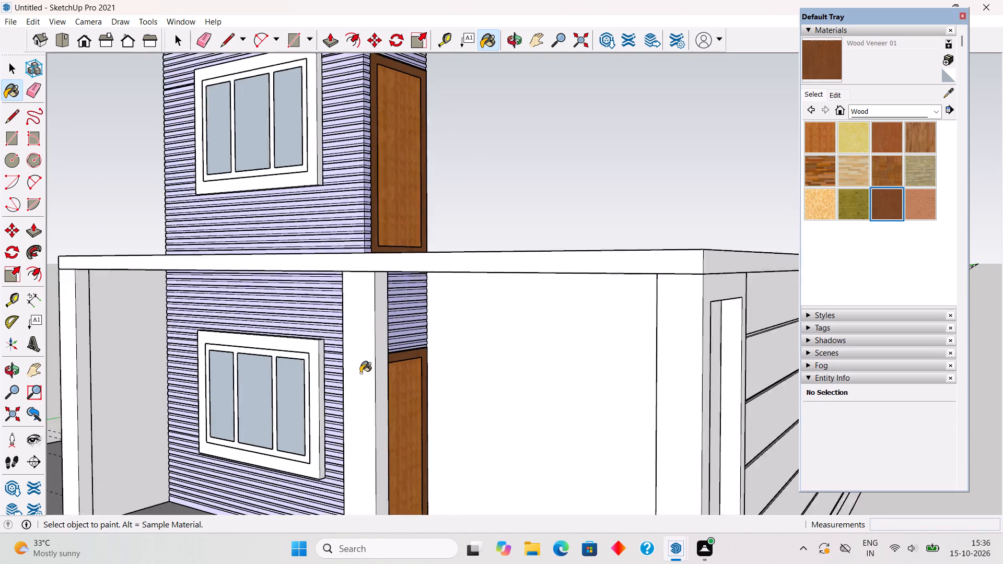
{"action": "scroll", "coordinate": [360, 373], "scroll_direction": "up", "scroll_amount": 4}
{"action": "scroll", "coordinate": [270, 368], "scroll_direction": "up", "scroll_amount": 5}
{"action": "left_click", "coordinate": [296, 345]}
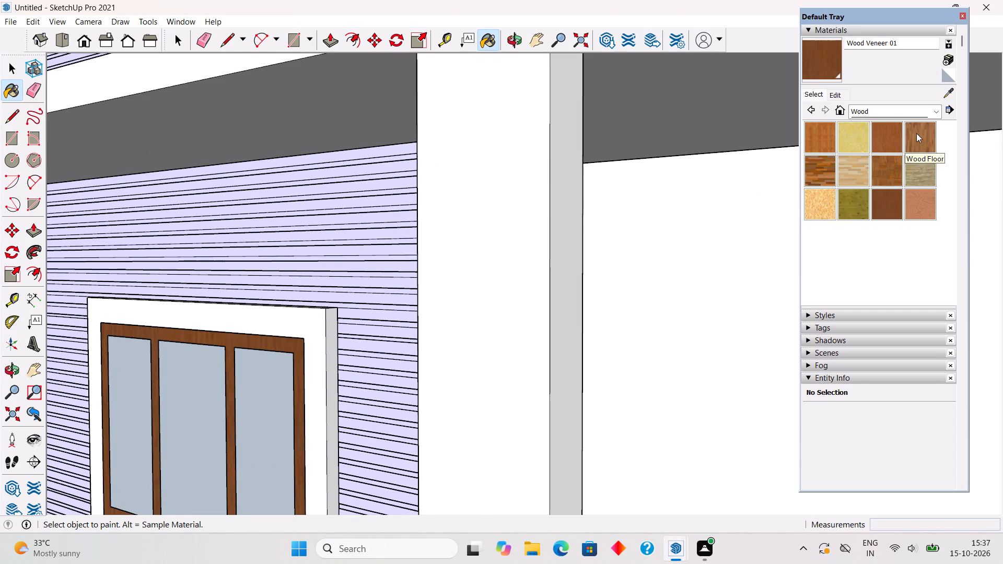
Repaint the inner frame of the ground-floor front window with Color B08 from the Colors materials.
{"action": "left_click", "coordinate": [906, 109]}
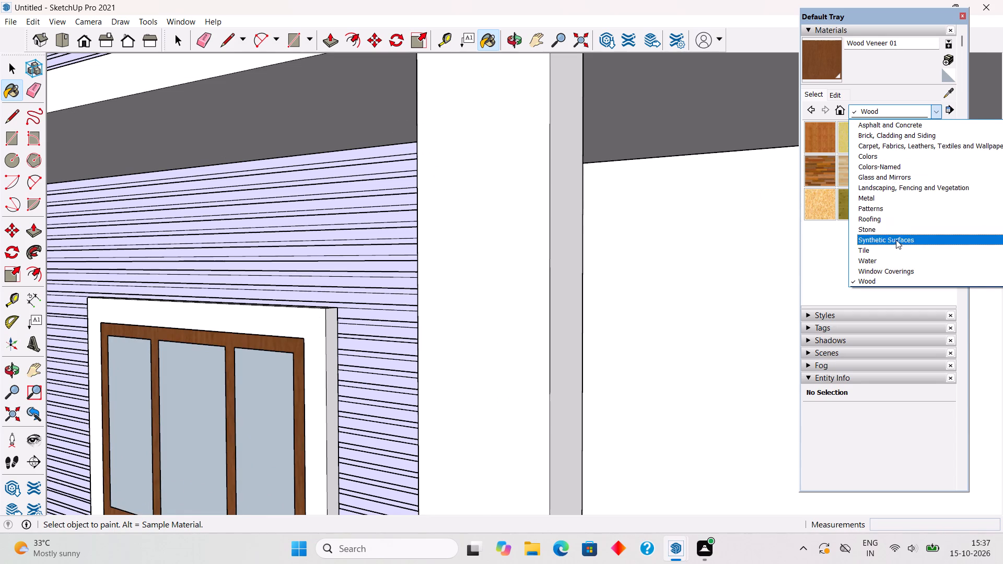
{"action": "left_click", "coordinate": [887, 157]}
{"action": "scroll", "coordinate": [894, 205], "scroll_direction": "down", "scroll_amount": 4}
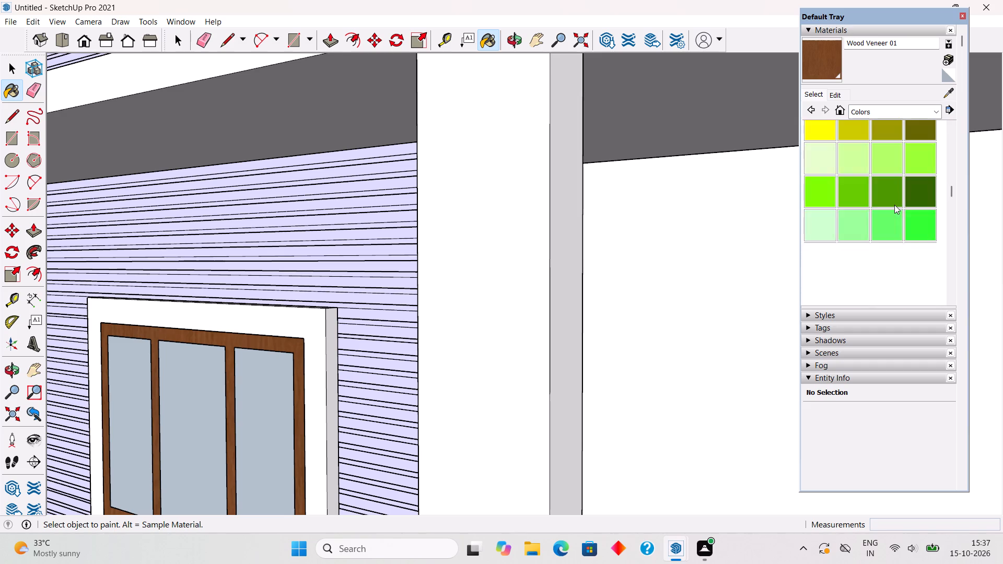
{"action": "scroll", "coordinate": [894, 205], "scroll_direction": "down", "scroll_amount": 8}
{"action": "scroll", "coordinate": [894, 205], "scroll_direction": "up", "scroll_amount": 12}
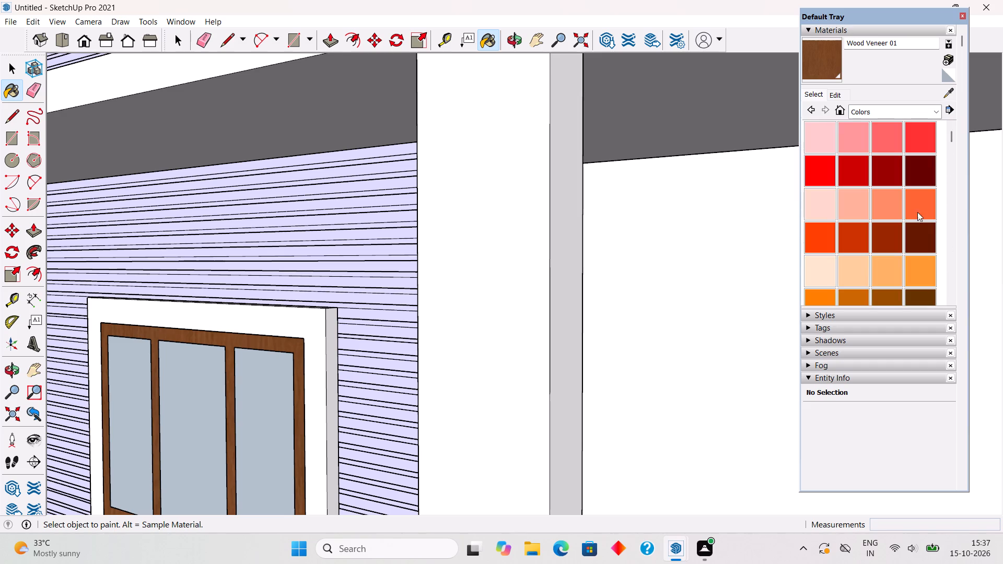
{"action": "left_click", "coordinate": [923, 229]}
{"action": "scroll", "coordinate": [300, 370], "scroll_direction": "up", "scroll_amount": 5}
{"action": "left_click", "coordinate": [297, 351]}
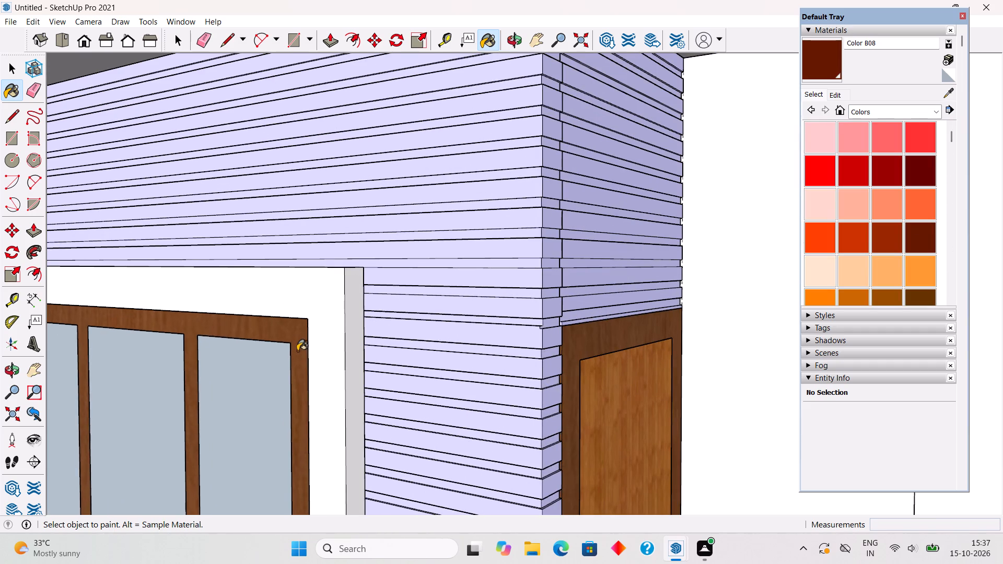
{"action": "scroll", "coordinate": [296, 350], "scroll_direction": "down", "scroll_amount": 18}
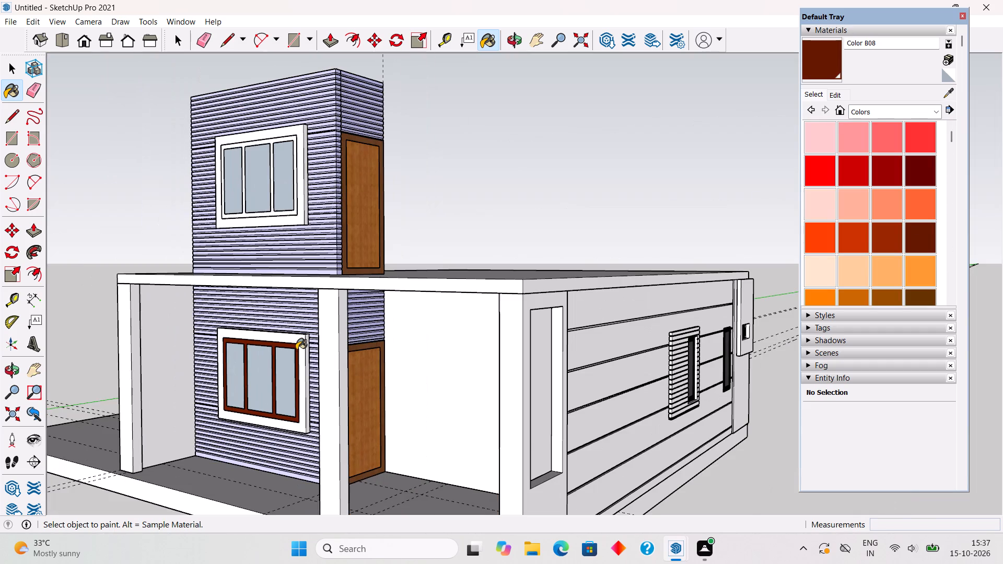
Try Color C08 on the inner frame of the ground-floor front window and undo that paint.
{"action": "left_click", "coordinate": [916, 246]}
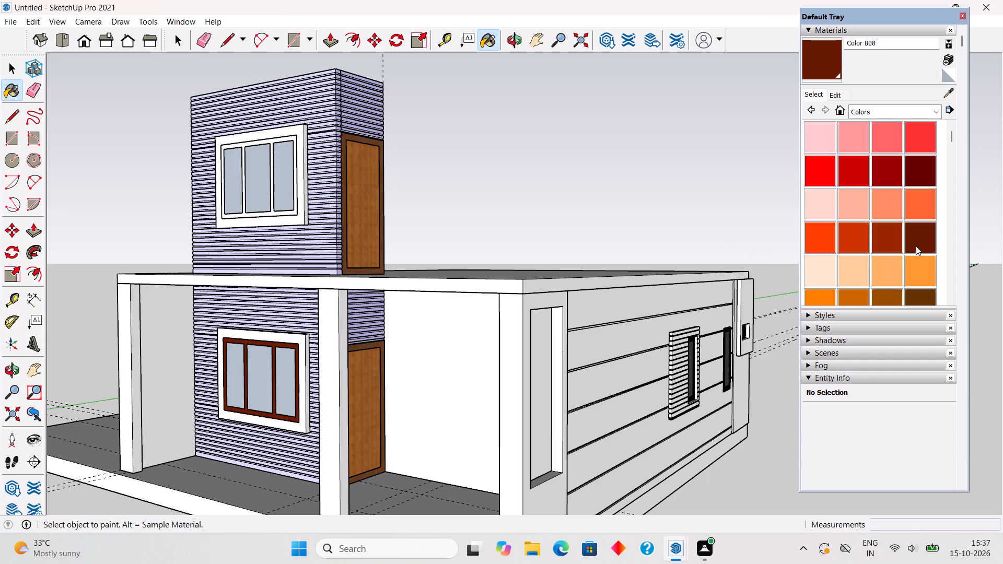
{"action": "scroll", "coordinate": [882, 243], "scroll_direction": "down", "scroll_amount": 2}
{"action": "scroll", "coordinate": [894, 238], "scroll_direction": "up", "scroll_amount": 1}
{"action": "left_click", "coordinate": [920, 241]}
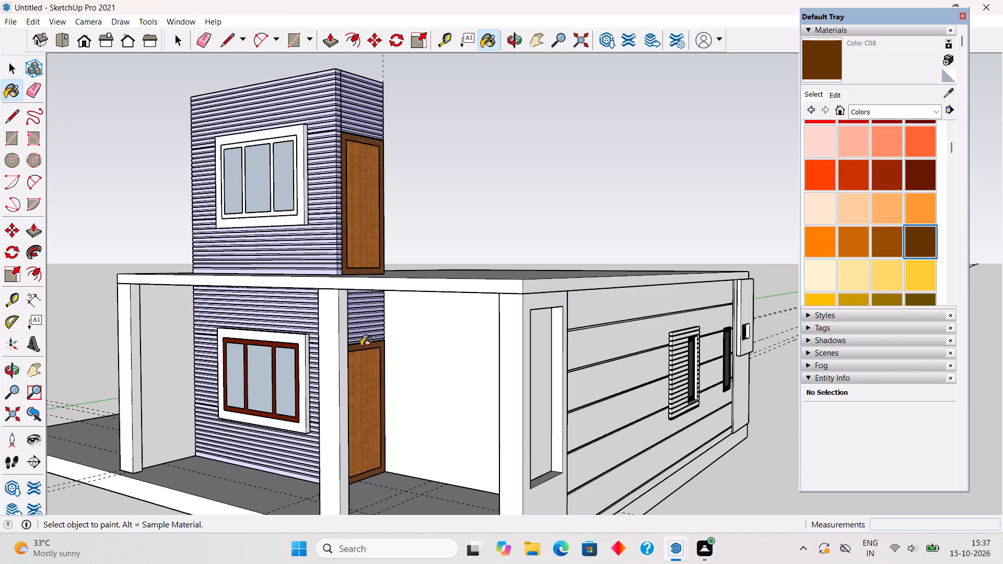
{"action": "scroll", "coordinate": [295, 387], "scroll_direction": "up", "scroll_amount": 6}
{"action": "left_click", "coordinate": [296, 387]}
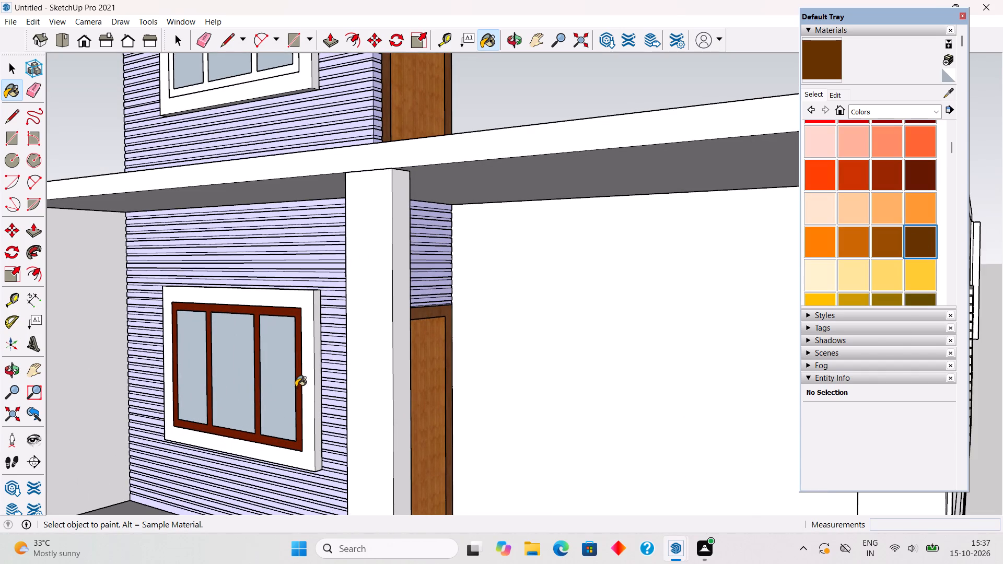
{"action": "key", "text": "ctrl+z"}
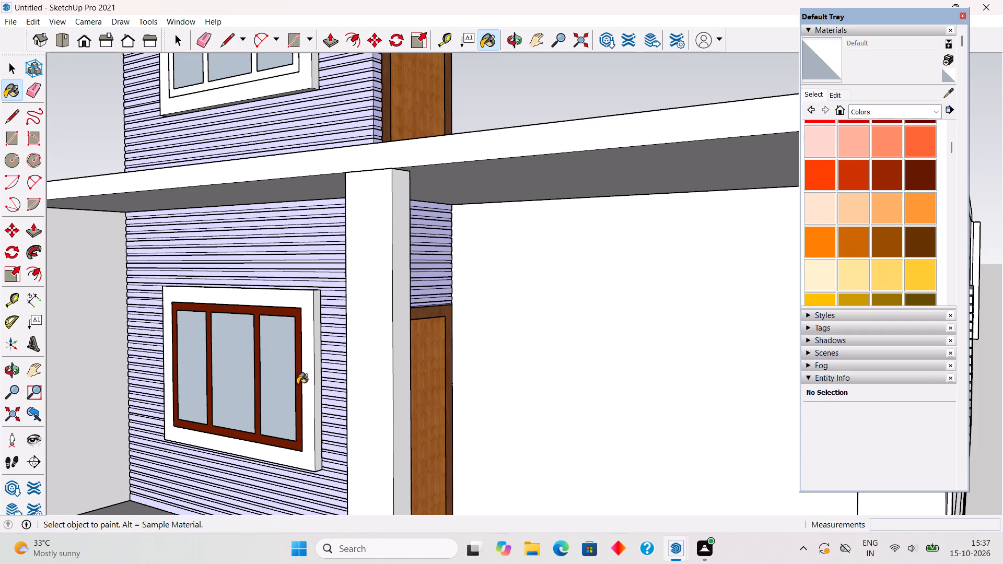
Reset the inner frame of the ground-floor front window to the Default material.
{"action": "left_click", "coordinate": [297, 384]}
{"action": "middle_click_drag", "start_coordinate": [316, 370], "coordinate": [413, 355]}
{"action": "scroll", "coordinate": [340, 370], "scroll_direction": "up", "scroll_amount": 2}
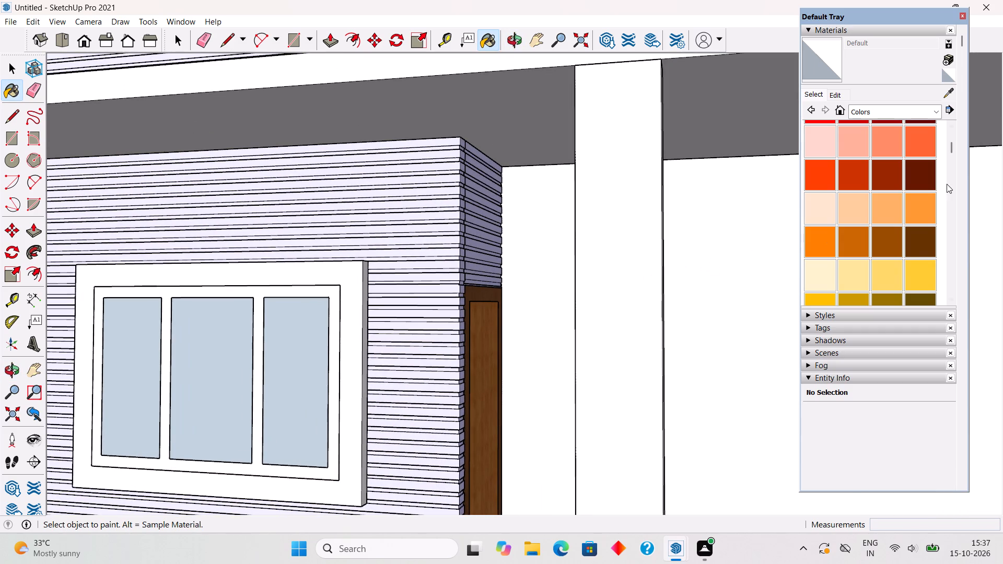
Paint the inner frames of the ground-floor and upper-floor front windows with Color C08.
{"action": "left_click", "coordinate": [917, 244]}
{"action": "scroll", "coordinate": [348, 348], "scroll_direction": "up", "scroll_amount": 4}
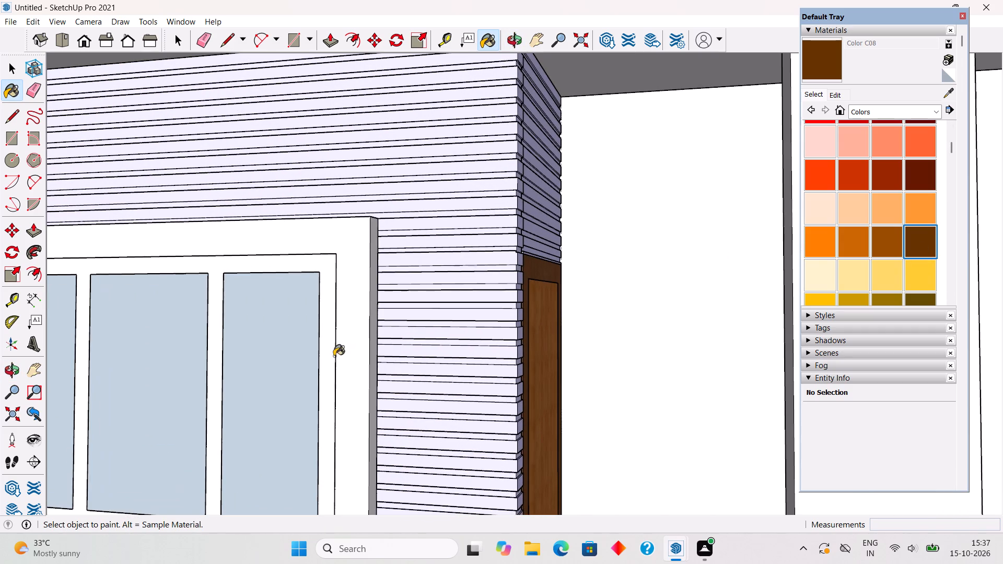
{"action": "left_click", "coordinate": [329, 364]}
{"action": "scroll", "coordinate": [324, 359], "scroll_direction": "down", "scroll_amount": 11}
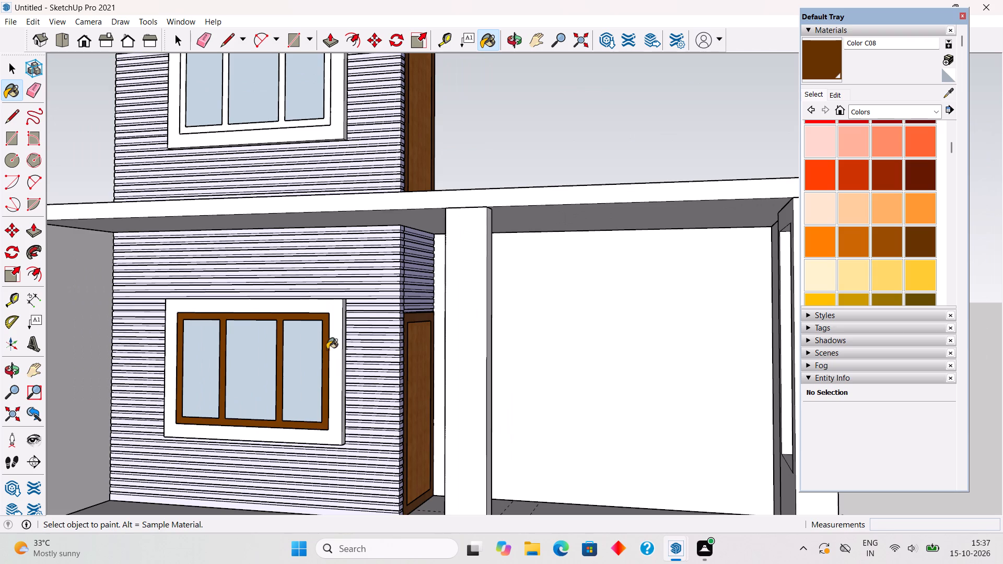
{"action": "scroll", "coordinate": [366, 194], "scroll_direction": "down", "scroll_amount": 4}
{"action": "scroll", "coordinate": [339, 126], "scroll_direction": "up", "scroll_amount": 4}
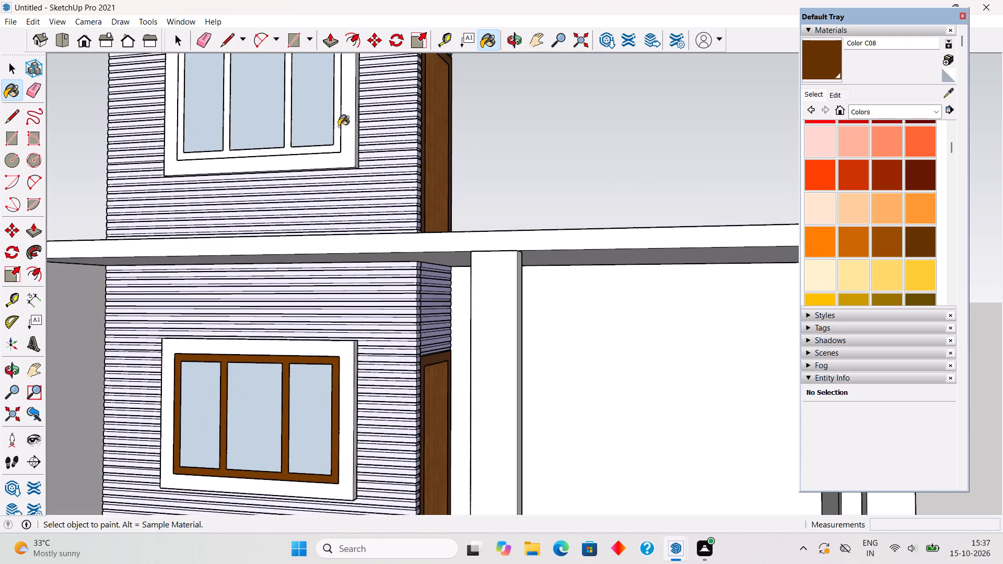
{"action": "scroll", "coordinate": [332, 126], "scroll_direction": "up", "scroll_amount": 4}
{"action": "left_click", "coordinate": [339, 136]}
{"action": "scroll", "coordinate": [339, 136], "scroll_direction": "down", "scroll_amount": 6}
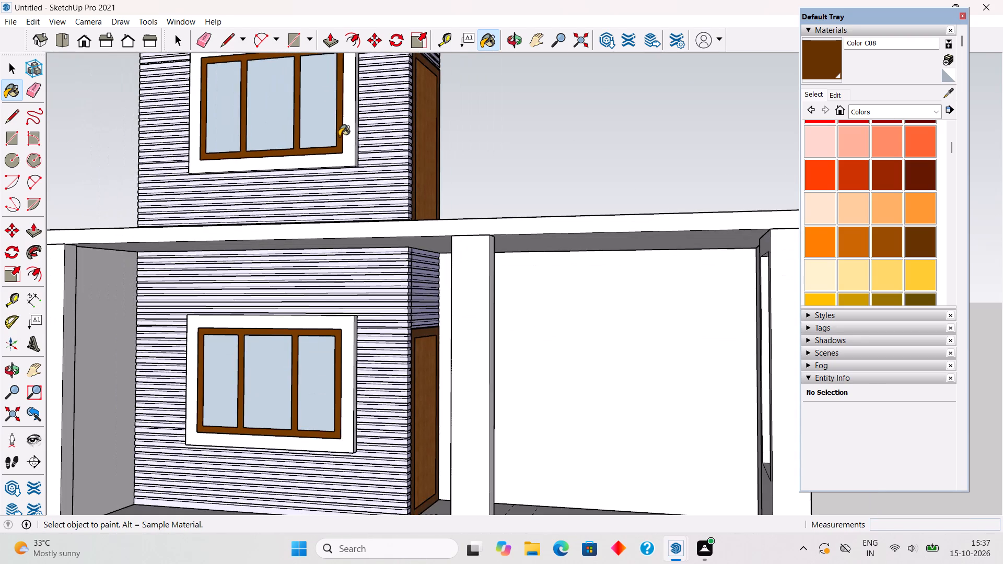
{"action": "key", "text": "space"}
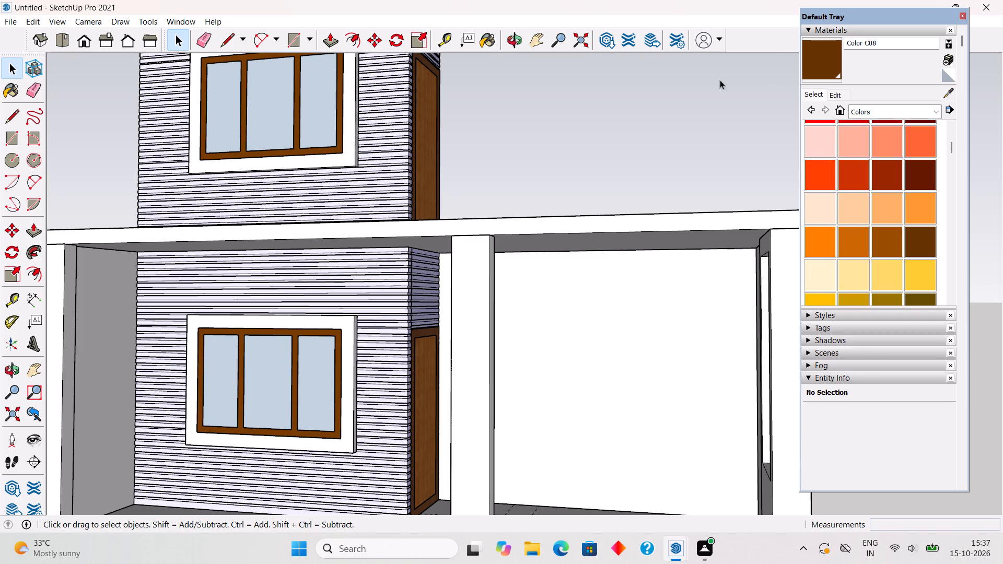
Paint all six panes of the upper-floor and ground-floor front windows with Translucent Glass Gold from the Glass and Mirrors materials.
{"action": "left_click", "coordinate": [859, 108]}
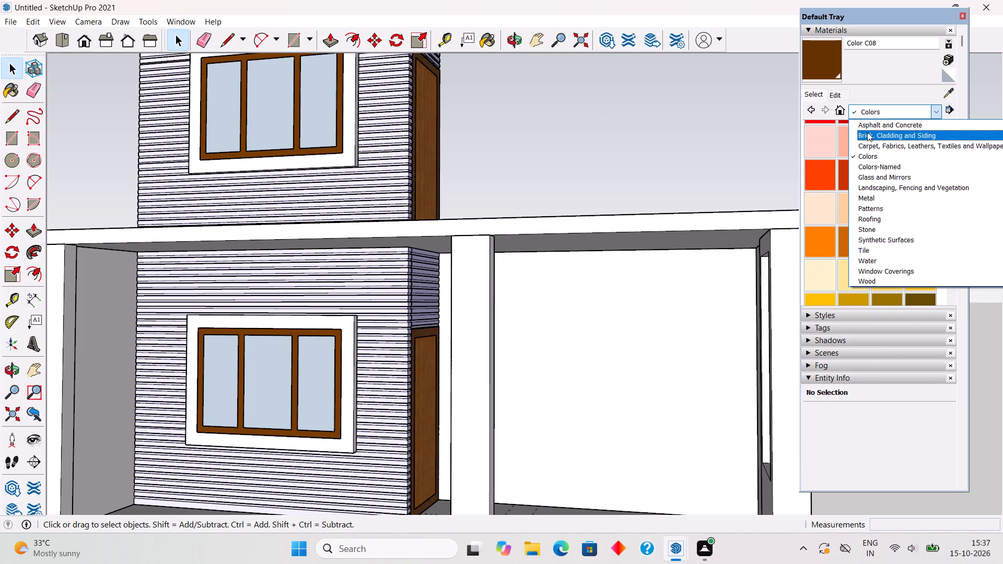
{"action": "left_click", "coordinate": [877, 175]}
{"action": "left_click", "coordinate": [895, 177]}
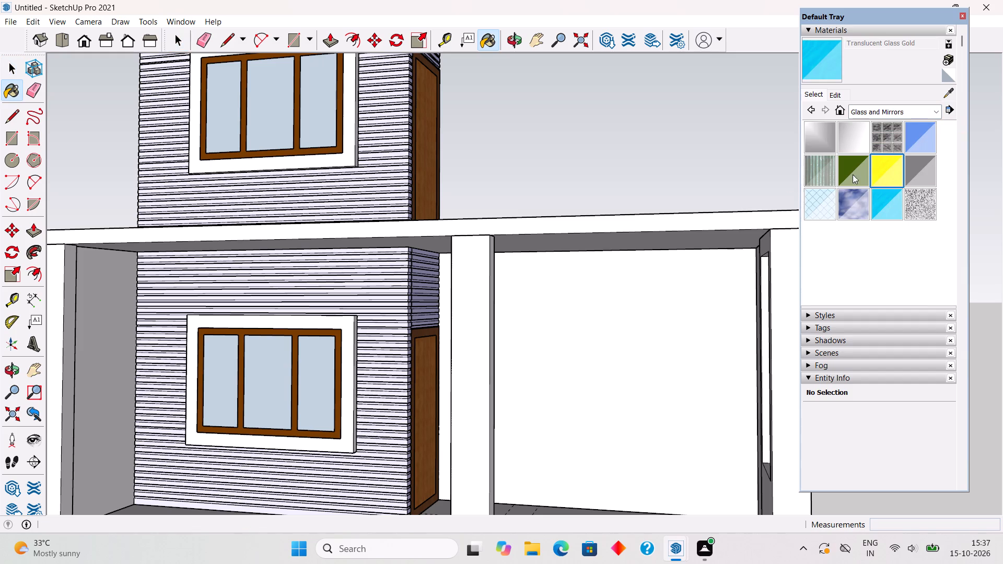
{"action": "left_click", "coordinate": [321, 121]}
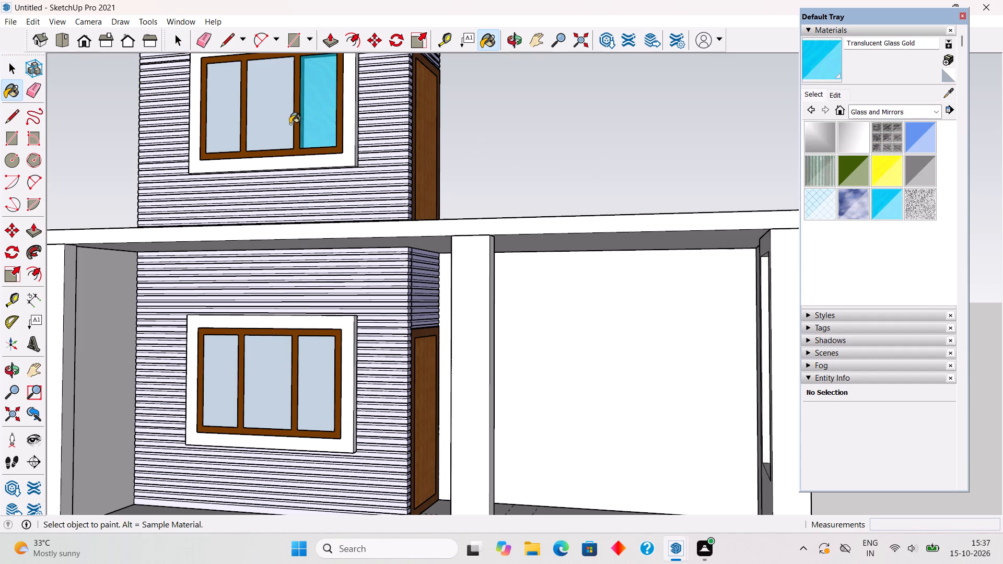
{"action": "left_click", "coordinate": [276, 124]}
{"action": "left_click", "coordinate": [230, 124]}
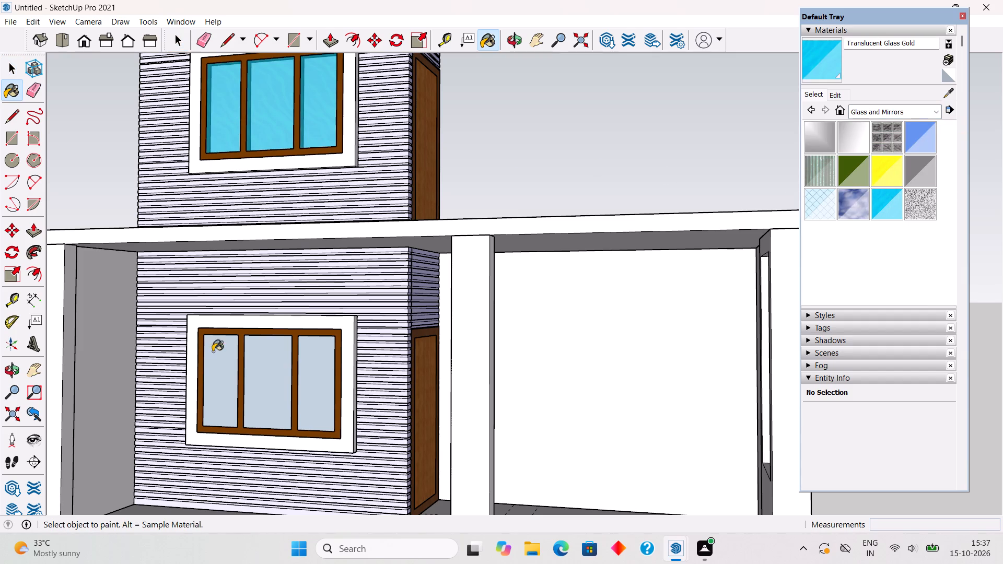
{"action": "left_click", "coordinate": [221, 394]}
{"action": "left_click", "coordinate": [264, 385]}
{"action": "left_click", "coordinate": [323, 387]}
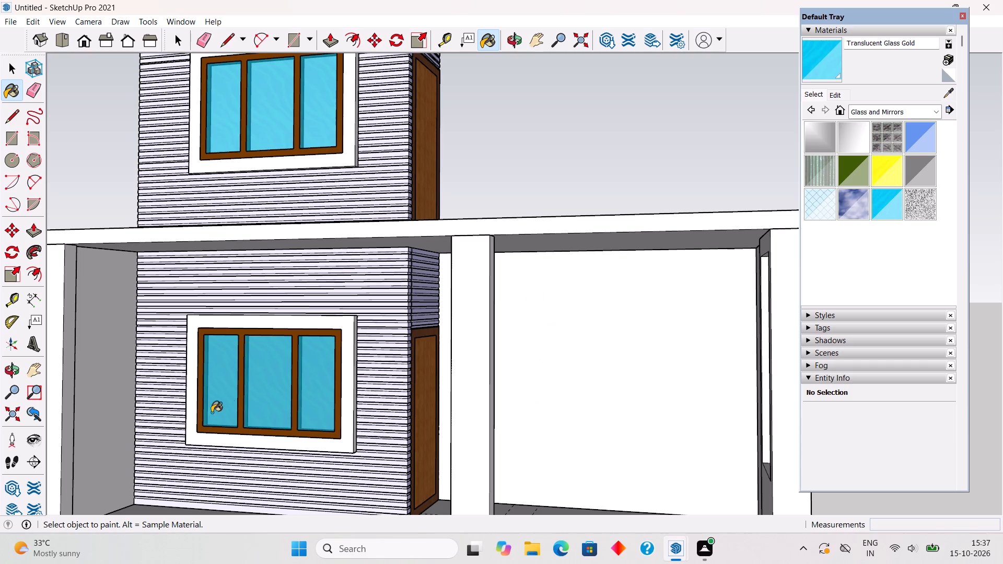
Adjust the Translucent Glass Gold material's colour with the colour wheel, trying several hues and settling on a pale yellow-green tint for the panes.
{"action": "left_click", "coordinate": [839, 95]}
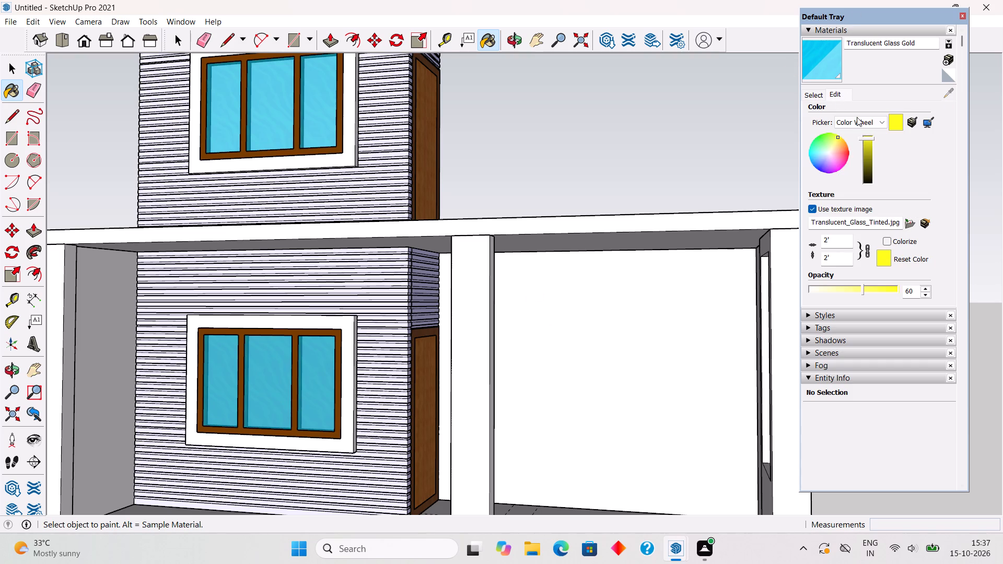
{"action": "left_click", "coordinate": [828, 150]}
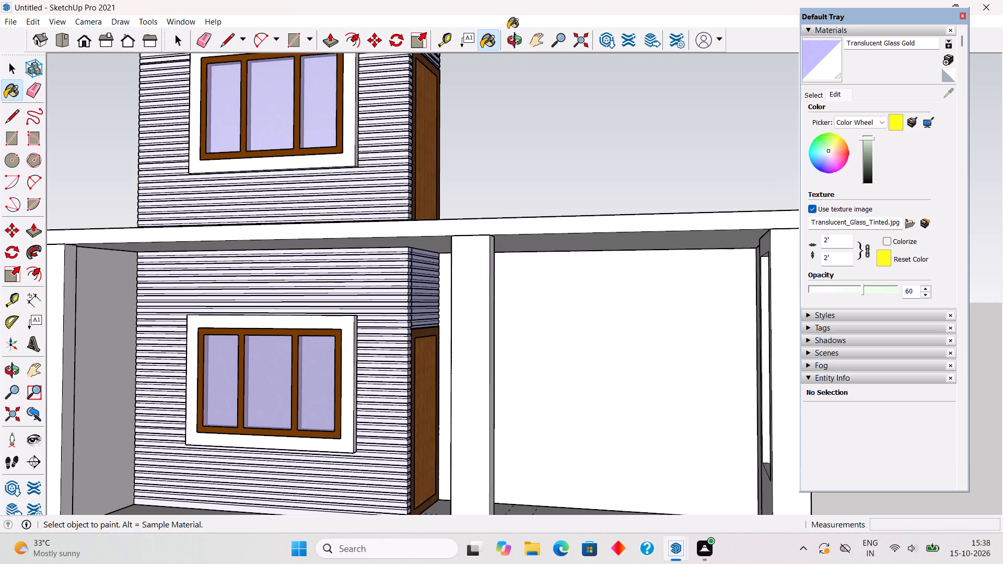
{"action": "left_click", "coordinate": [821, 155]}
{"action": "scroll", "coordinate": [821, 155], "scroll_direction": "up", "scroll_amount": 4}
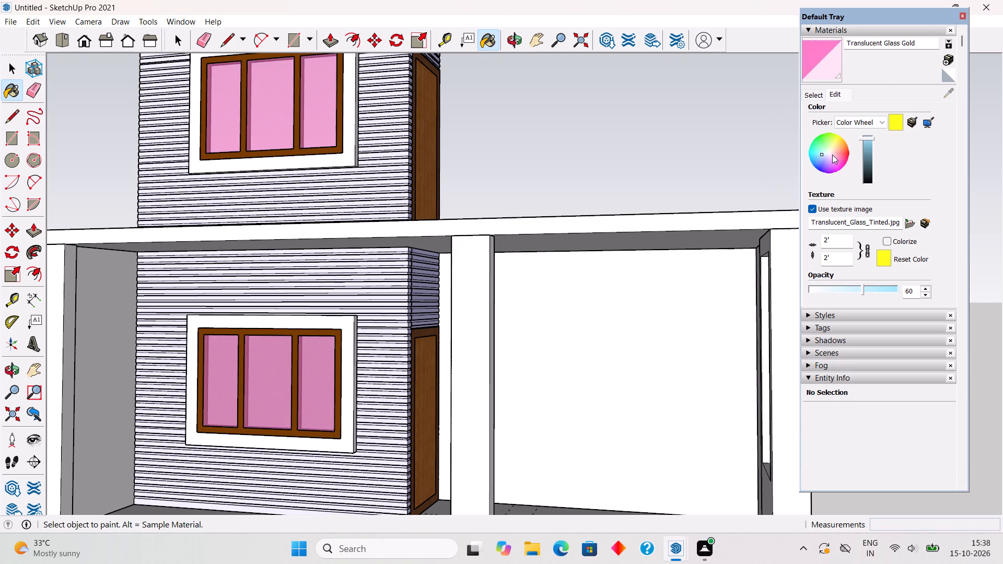
{"action": "left_click", "coordinate": [832, 155]}
{"action": "left_click", "coordinate": [834, 160]}
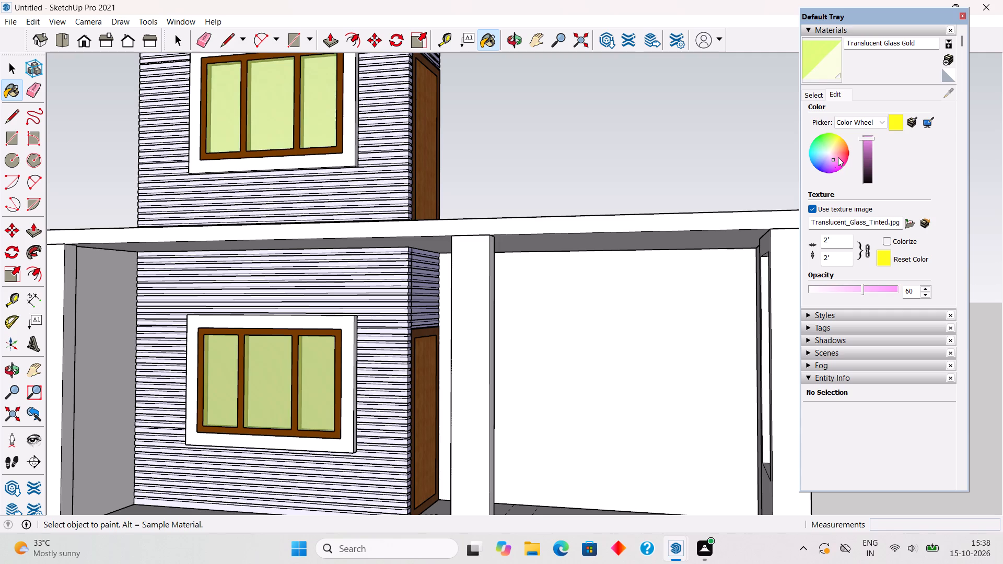
{"action": "scroll", "coordinate": [786, 226], "scroll_direction": "down", "scroll_amount": 2}
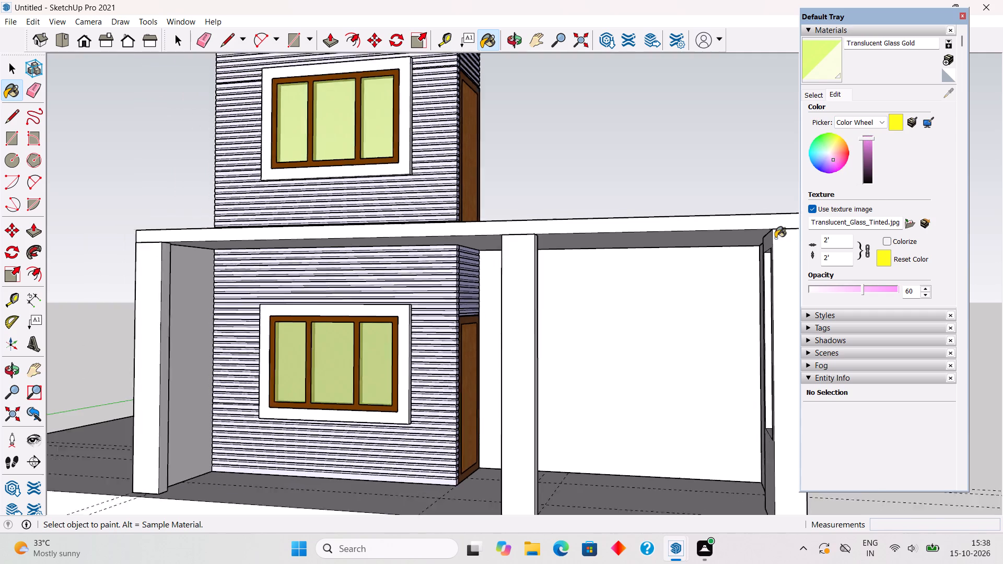
{"action": "scroll", "coordinate": [775, 238], "scroll_direction": "down", "scroll_amount": 2}
{"action": "middle_click_drag", "start_coordinate": [567, 328], "coordinate": [602, 345]}
{"action": "scroll", "coordinate": [602, 345], "scroll_direction": "down", "scroll_amount": 2}
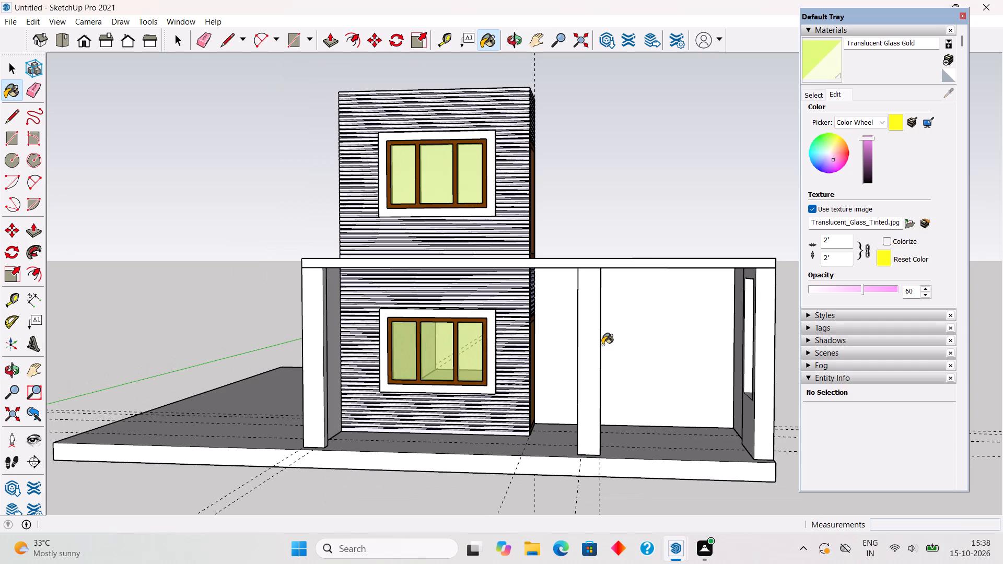
{"action": "scroll", "coordinate": [873, 176], "scroll_direction": "up", "scroll_amount": 4}
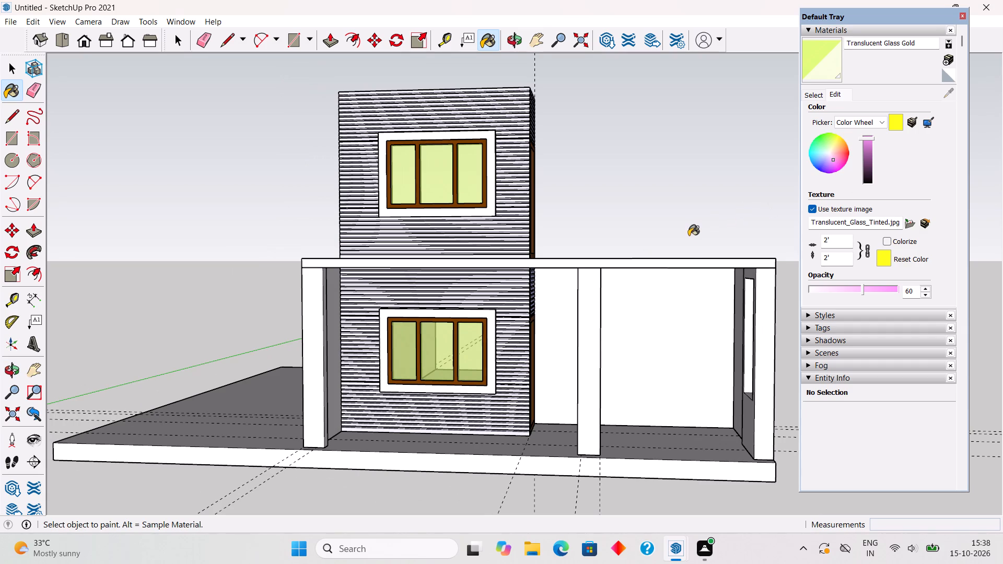
{"action": "key", "text": "space"}
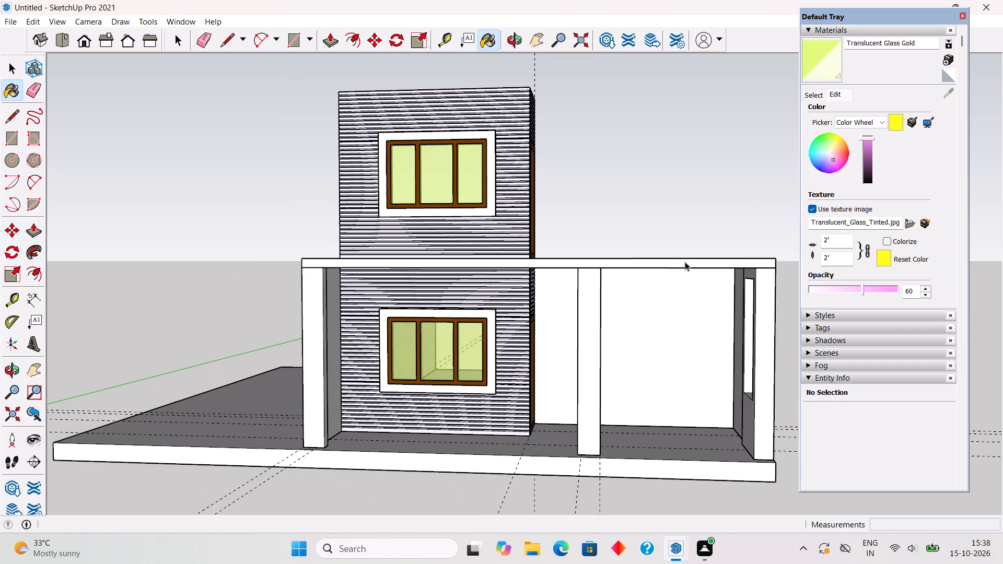
Place a guide along the short bottom side edge of the upper-floor door frame and a parallel guide offset 9" outward from it.
{"action": "middle_click_drag", "start_coordinate": [682, 262], "coordinate": [459, 287]}
{"action": "scroll", "coordinate": [459, 287], "scroll_direction": "up", "scroll_amount": 1}
{"action": "scroll", "coordinate": [558, 259], "scroll_direction": "up", "scroll_amount": 2}
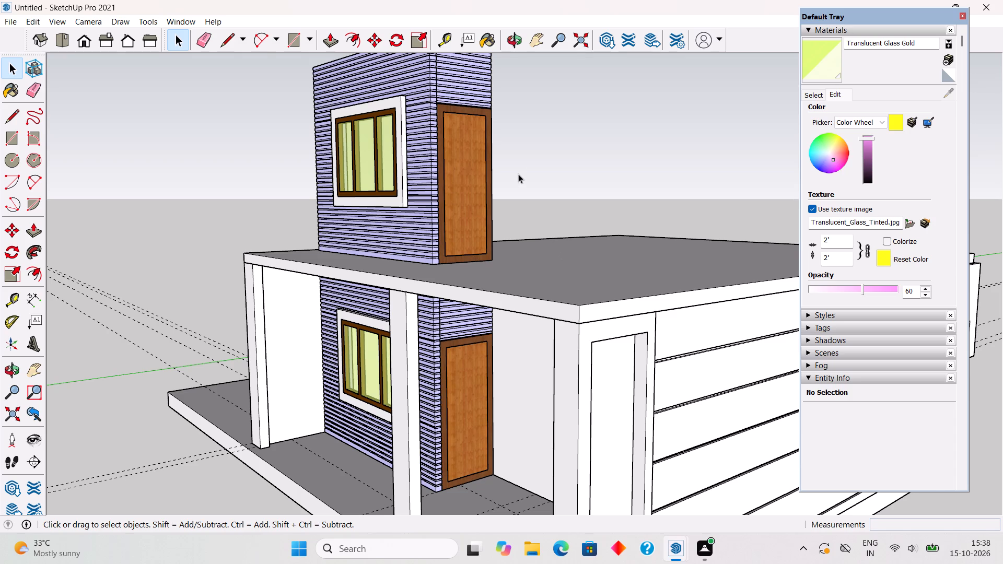
{"action": "scroll", "coordinate": [518, 170], "scroll_direction": "up", "scroll_amount": 4}
{"action": "middle_click_drag", "start_coordinate": [456, 197], "coordinate": [143, 237]}
{"action": "scroll", "coordinate": [145, 237], "scroll_direction": "down", "scroll_amount": 4}
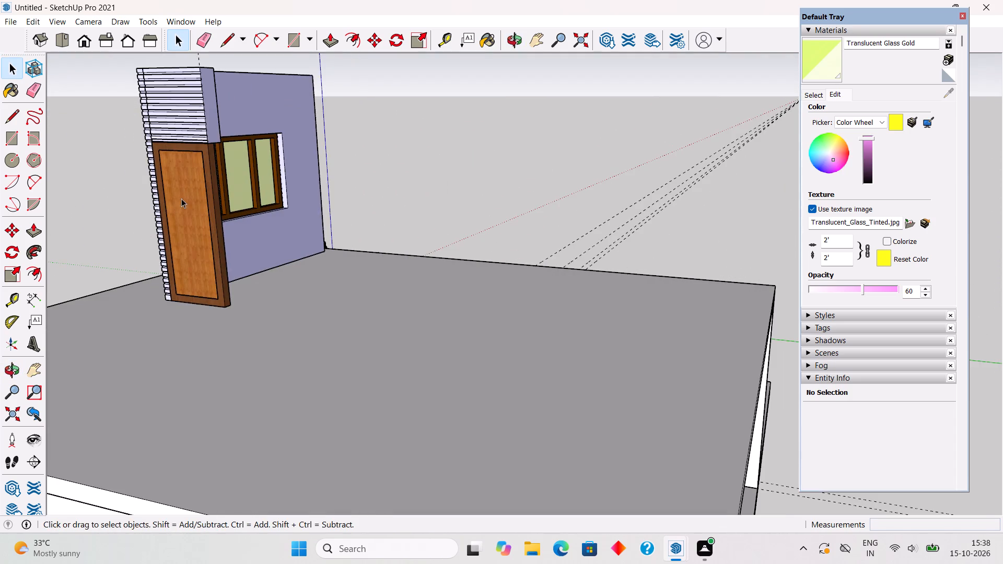
{"action": "middle_click_drag", "start_coordinate": [188, 218], "coordinate": [225, 334]}
{"action": "scroll", "coordinate": [229, 355], "scroll_direction": "up", "scroll_amount": 18}
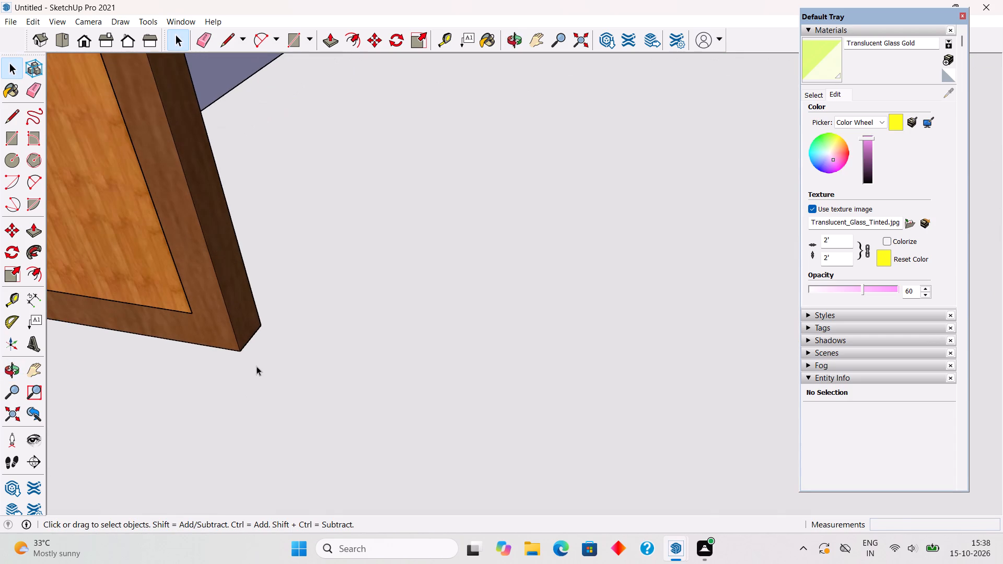
{"action": "key", "text": "t"}
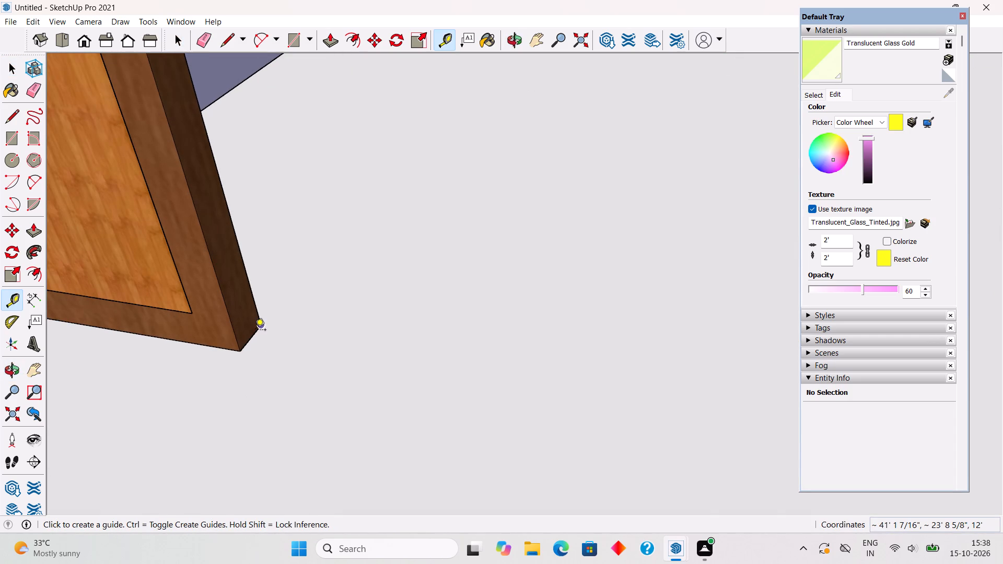
{"action": "scroll", "coordinate": [253, 339], "scroll_direction": "up", "scroll_amount": 10}
{"action": "left_click", "coordinate": [255, 331]}
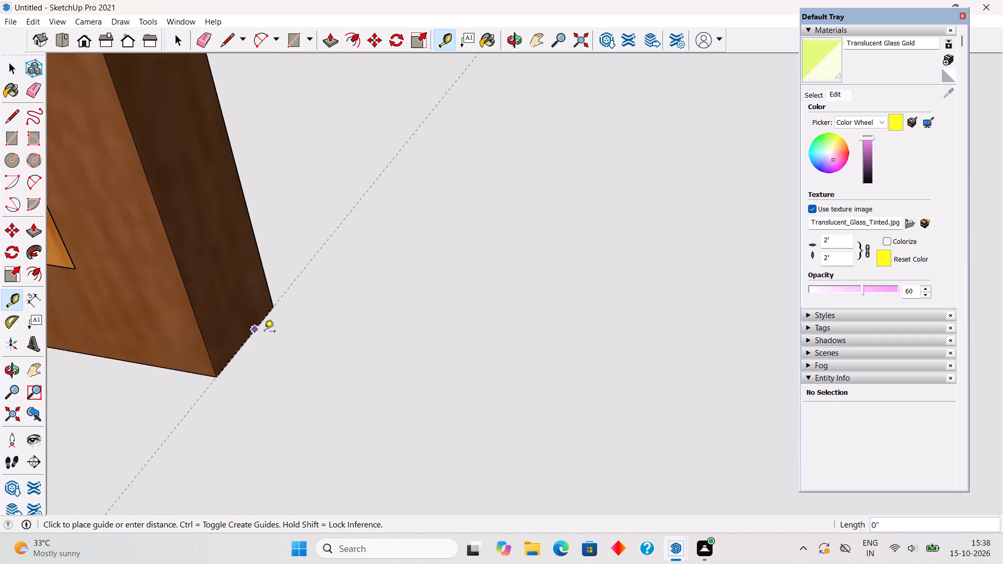
{"action": "left_click", "coordinate": [275, 315]}
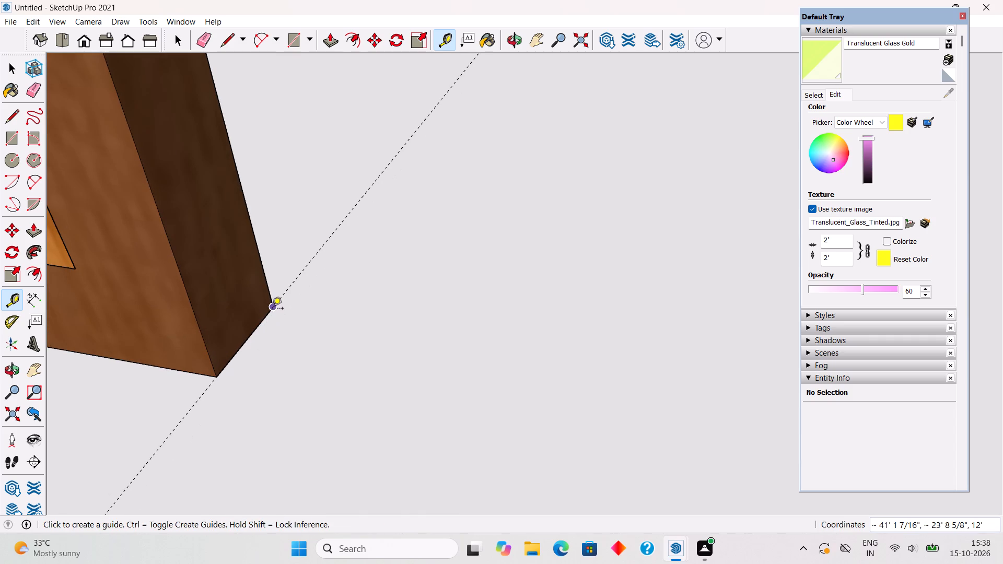
{"action": "left_click", "coordinate": [272, 309]}
{"action": "key", "text": "t"}
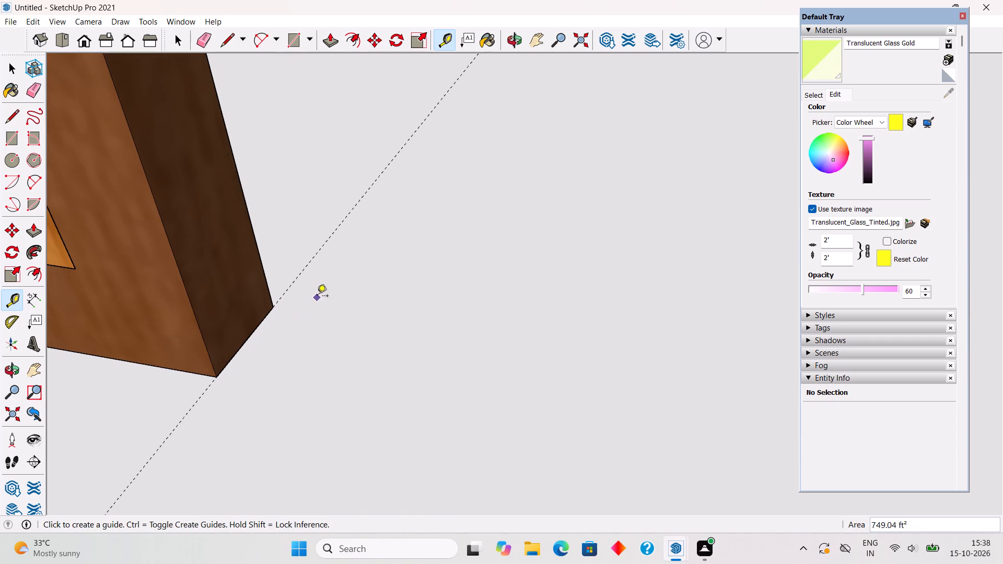
{"action": "left_click", "coordinate": [304, 271]}
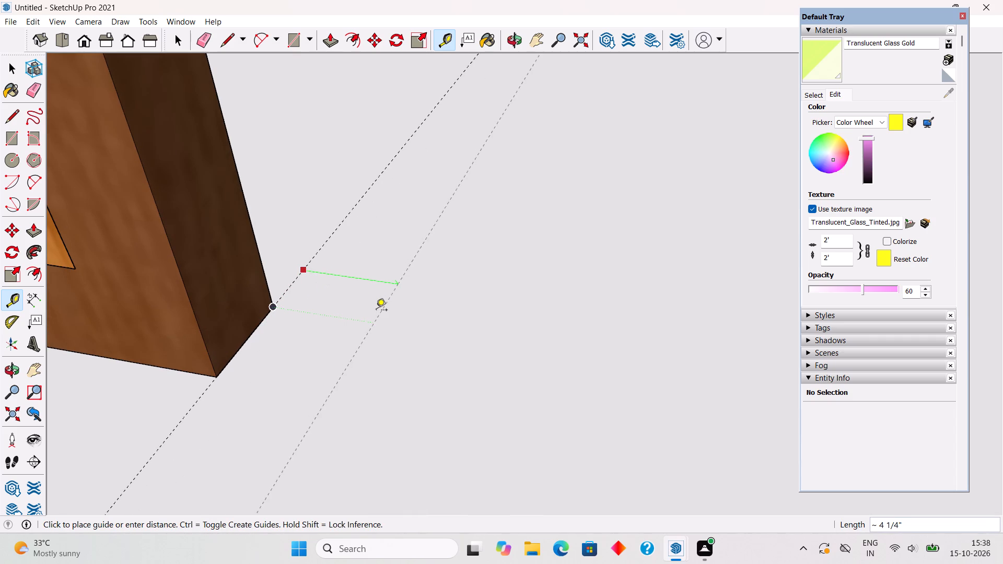
{"action": "type", "text": "9\""}
{"action": "key", "text": "Return"}
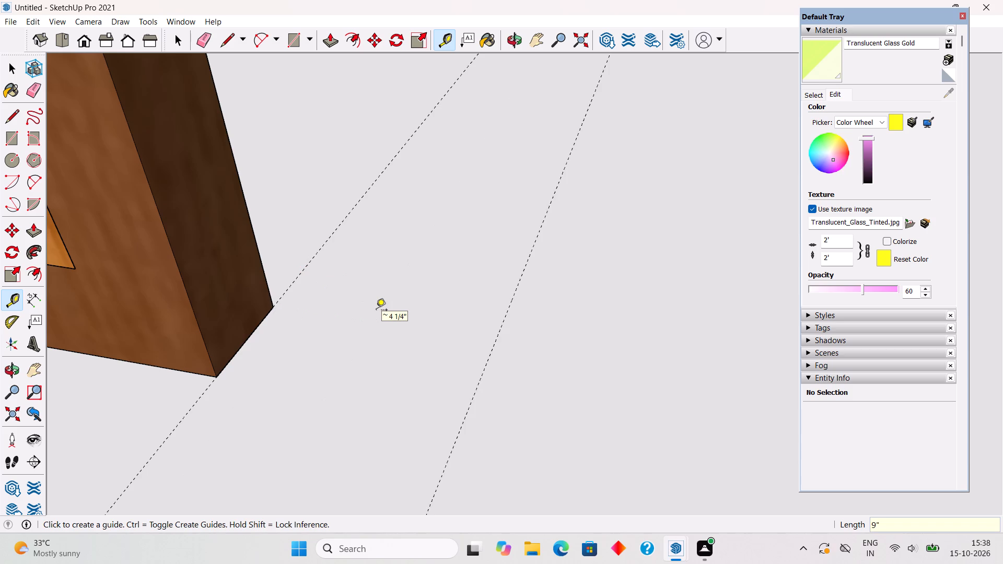
{"action": "scroll", "coordinate": [376, 311], "scroll_direction": "down", "scroll_amount": 10}
{"action": "key", "text": "space"}
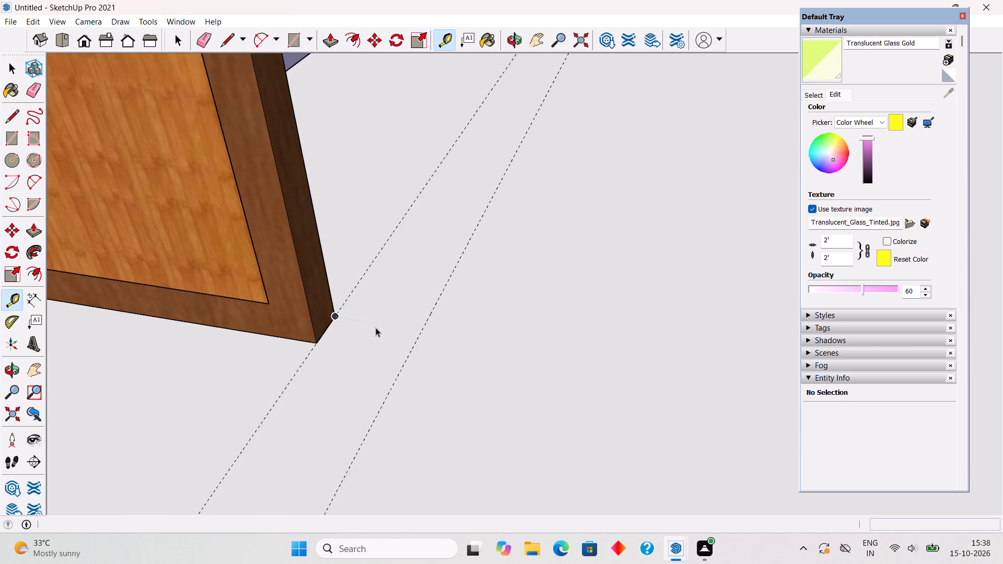
Examine the building's front elevation from several angles and distances, including the windows, roof slab and porch pillars.
{"action": "scroll", "coordinate": [376, 327], "scroll_direction": "down", "scroll_amount": 20}
{"action": "scroll", "coordinate": [376, 327], "scroll_direction": "down", "scroll_amount": 13}
{"action": "middle_click_drag", "start_coordinate": [350, 420], "coordinate": [446, 435]}
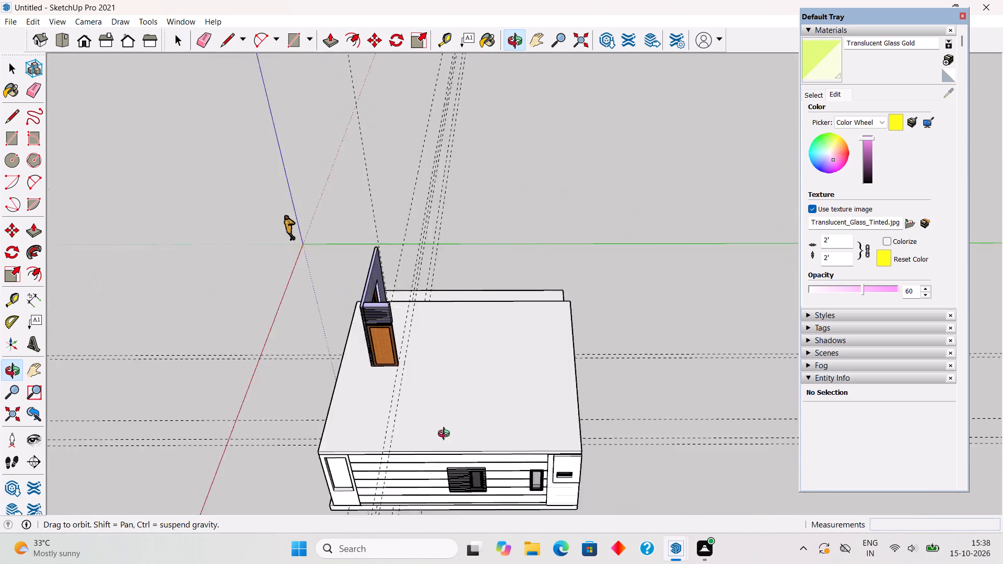
{"action": "middle_click_drag", "start_coordinate": [446, 435], "coordinate": [721, 325]}
{"action": "scroll", "coordinate": [529, 453], "scroll_direction": "up", "scroll_amount": 1}
{"action": "middle_click_drag", "start_coordinate": [529, 449], "coordinate": [615, 287]}
{"action": "scroll", "coordinate": [648, 402], "scroll_direction": "up", "scroll_amount": 4}
{"action": "middle_click_drag", "start_coordinate": [544, 454], "coordinate": [561, 464]}
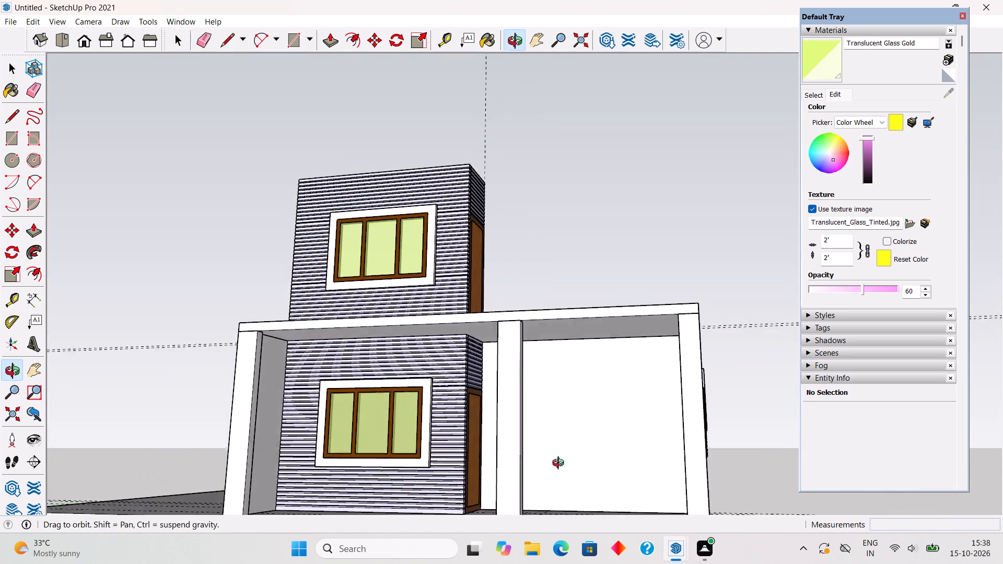
{"action": "middle_click_drag", "start_coordinate": [561, 464], "coordinate": [637, 474]}
{"action": "scroll", "coordinate": [637, 474], "scroll_direction": "up", "scroll_amount": 2}
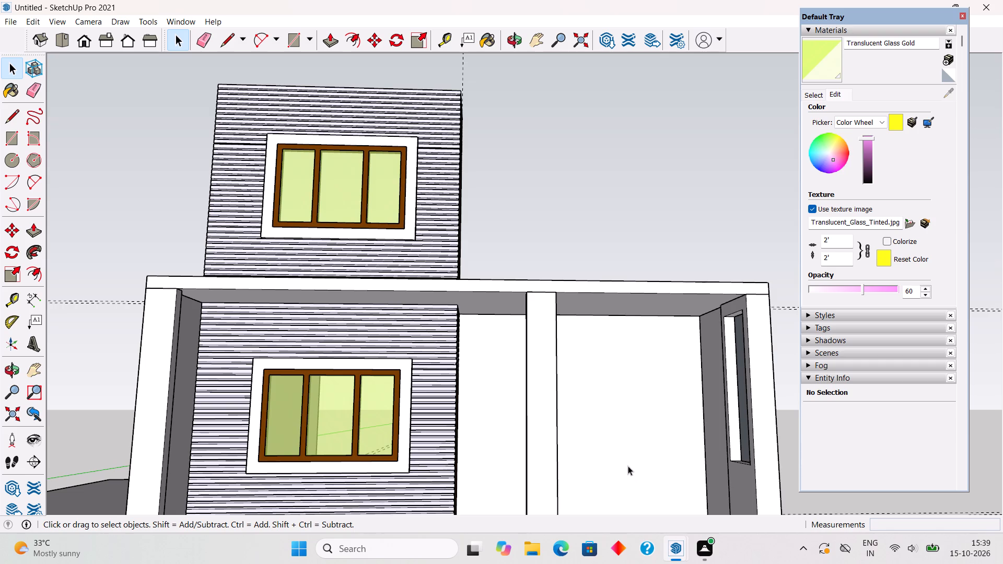
{"action": "scroll", "coordinate": [565, 390], "scroll_direction": "down", "scroll_amount": 4}
{"action": "middle_click_drag", "start_coordinate": [517, 343], "coordinate": [504, 424]}
{"action": "scroll", "coordinate": [492, 395], "scroll_direction": "down", "scroll_amount": 4}
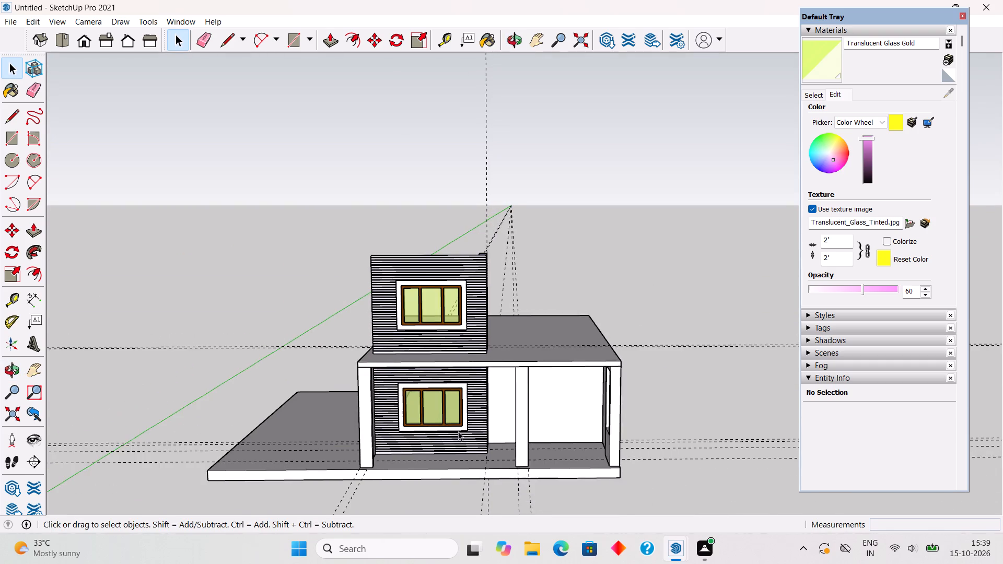
{"action": "scroll", "coordinate": [458, 433], "scroll_direction": "up", "scroll_amount": 1}
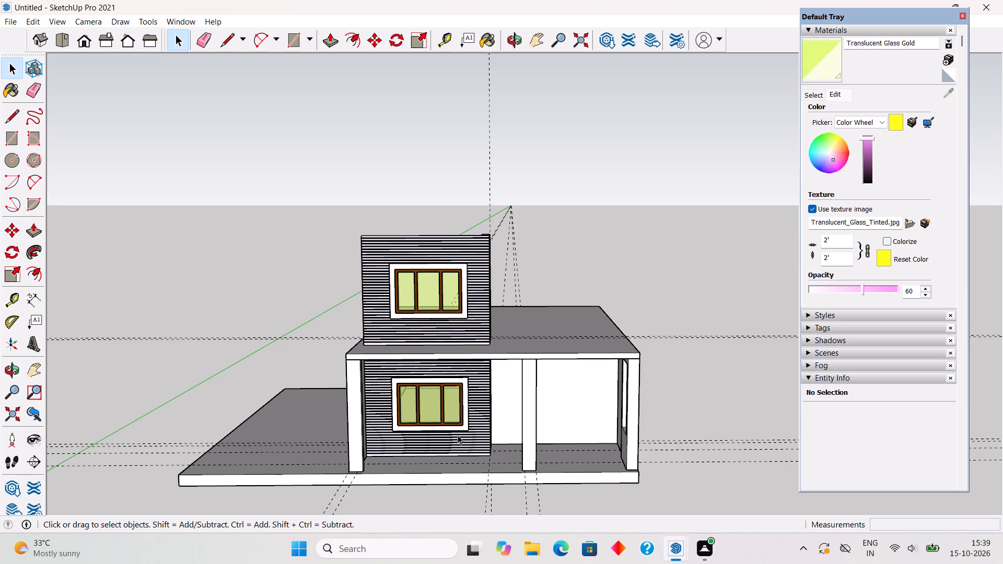
{"action": "scroll", "coordinate": [400, 481], "scroll_direction": "up", "scroll_amount": 5}
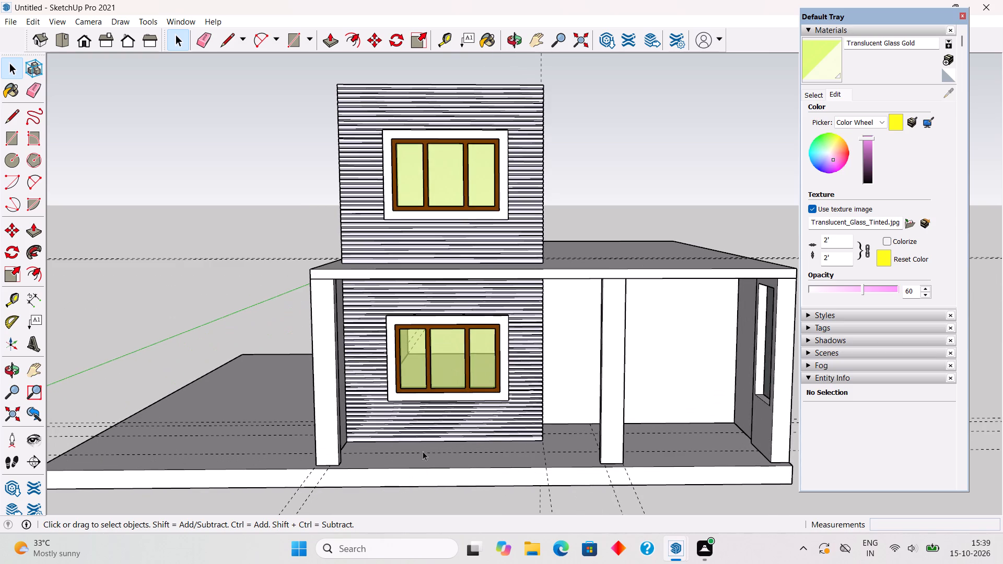
{"action": "scroll", "coordinate": [463, 415], "scroll_direction": "down", "scroll_amount": 4}
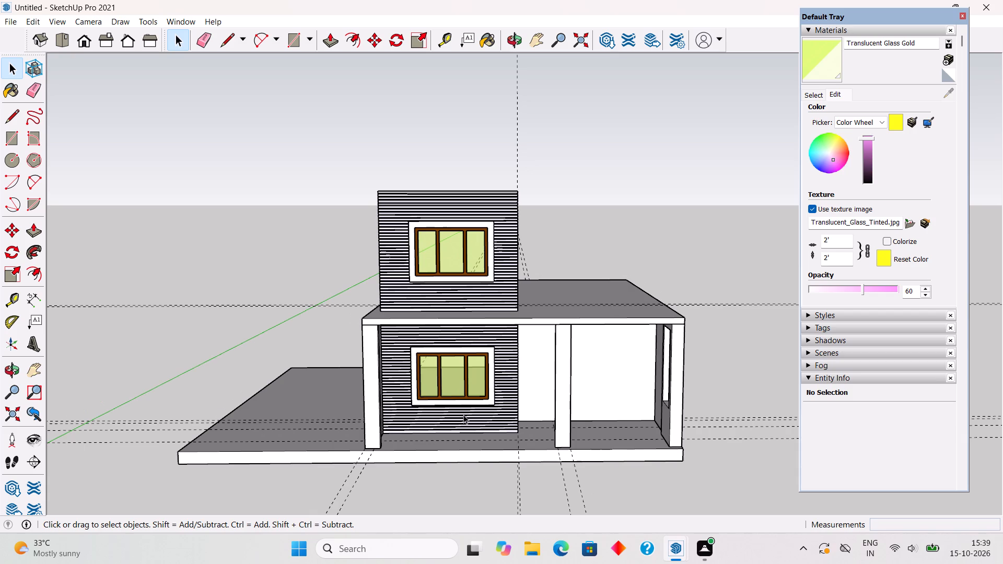
{"action": "scroll", "coordinate": [535, 410], "scroll_direction": "up", "scroll_amount": 4}
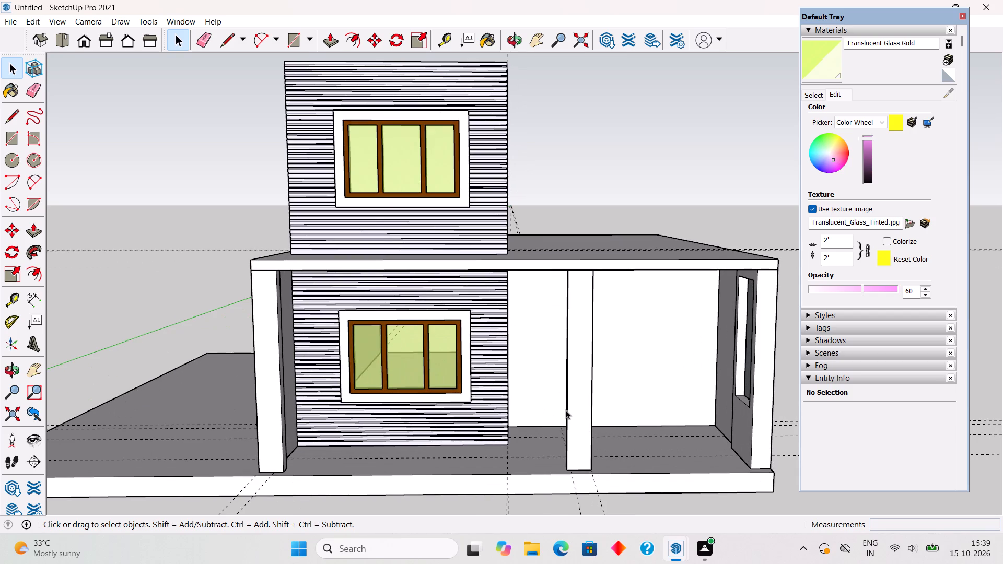
{"action": "middle_click_drag", "start_coordinate": [566, 417], "coordinate": [566, 432]}
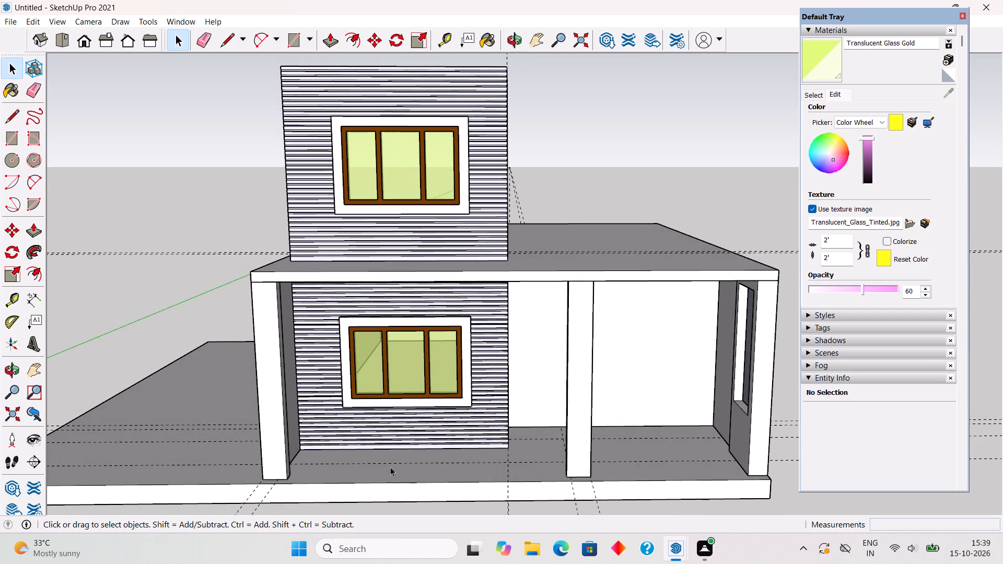
Place a guide 4' above the front-left porch pillar's bottom edge and a second guide 1' above that one.
{"action": "key", "text": "r"}
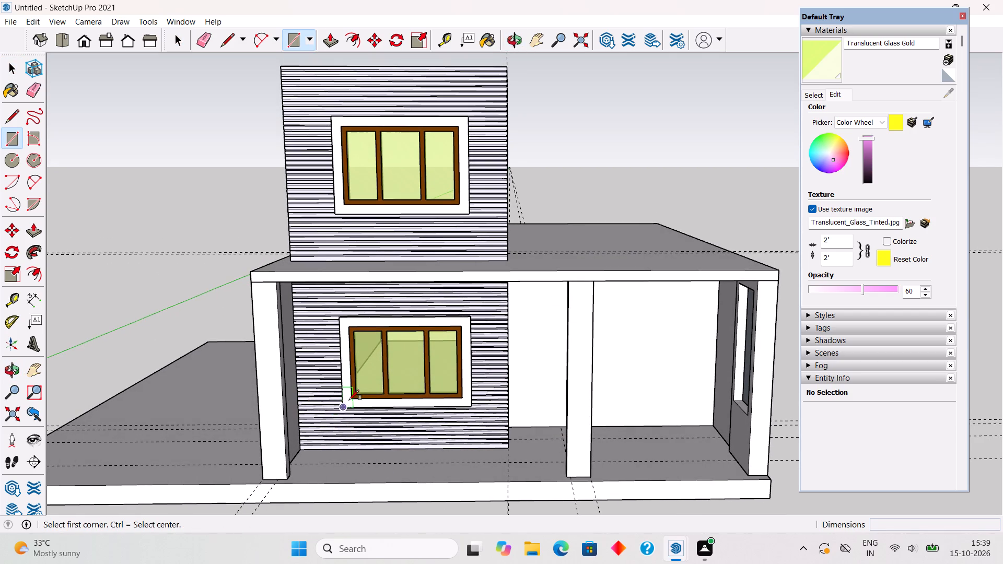
{"action": "key", "text": "t"}
{"action": "scroll", "coordinate": [391, 455], "scroll_direction": "up", "scroll_amount": 4}
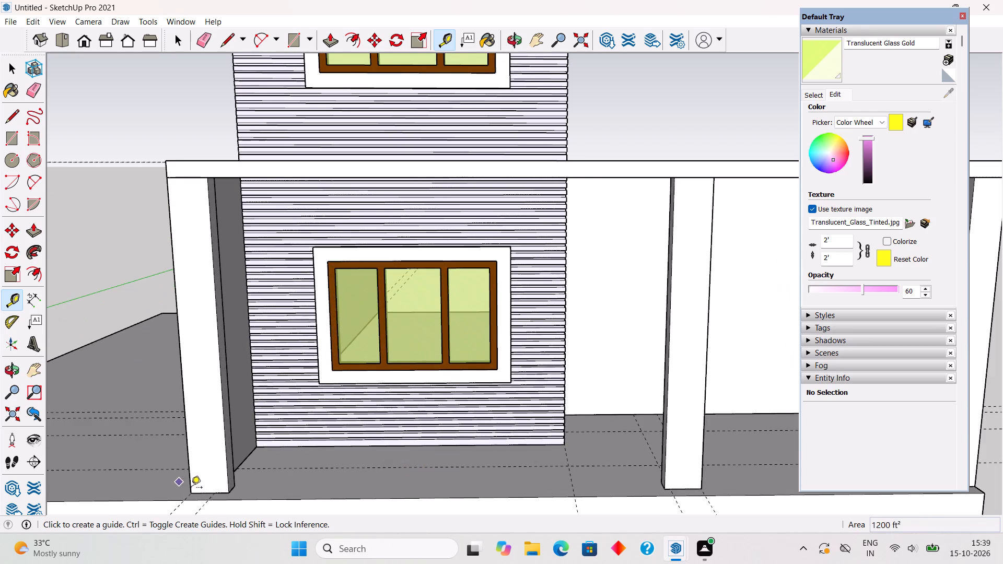
{"action": "left_click", "coordinate": [201, 494]}
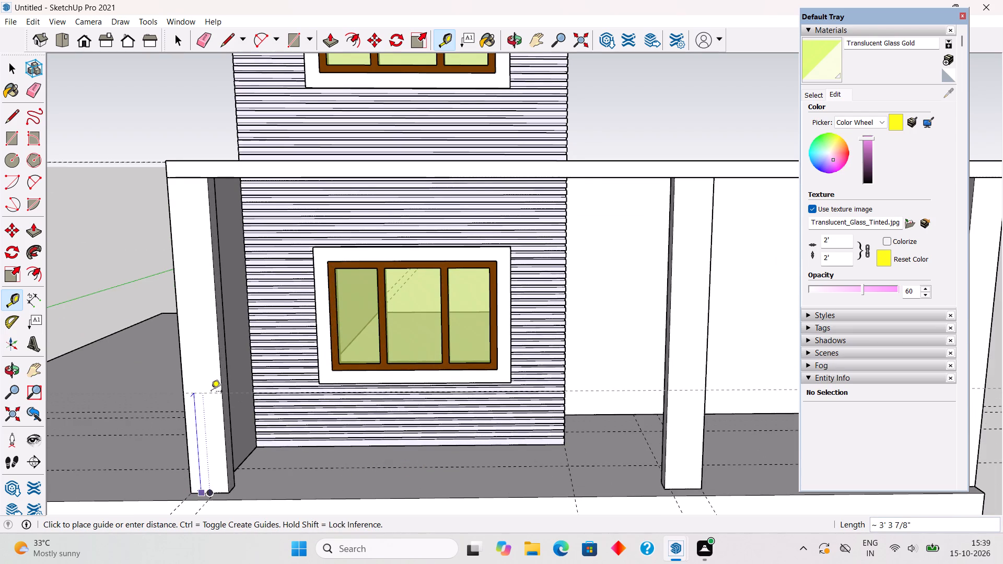
{"action": "type", "text": "4'"}
{"action": "key", "text": "Return"}
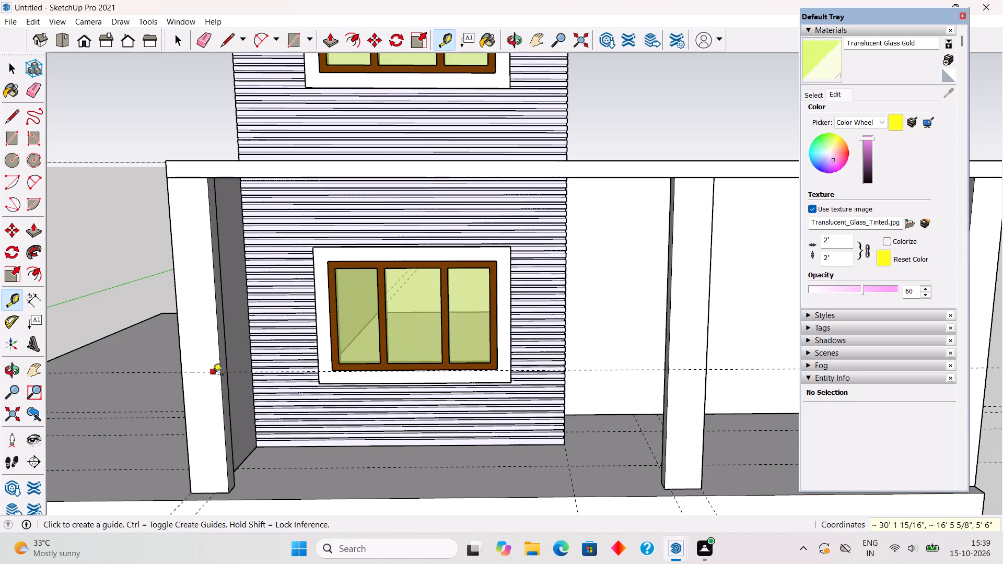
{"action": "left_click", "coordinate": [213, 375]}
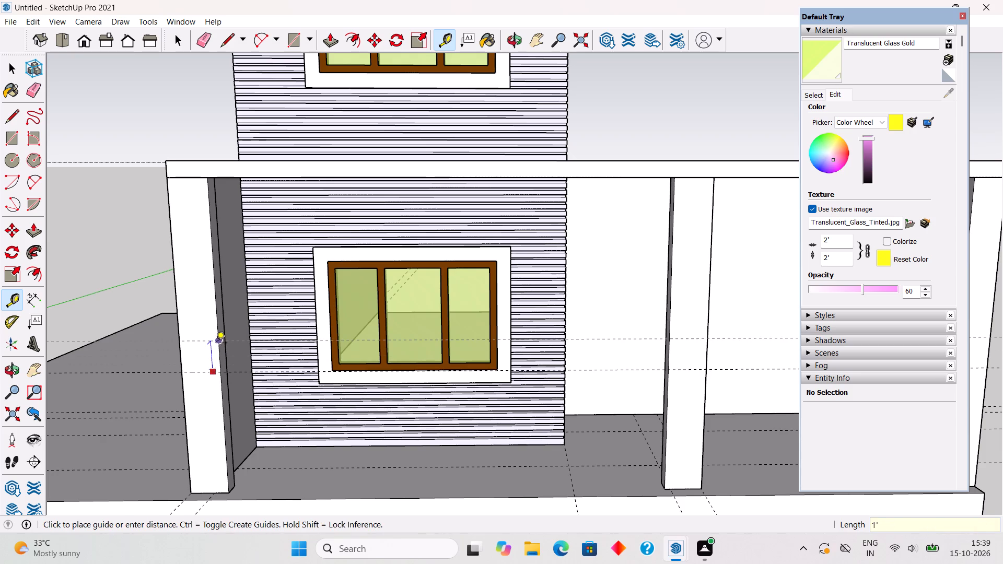
{"action": "type", "text": "1'"}
{"action": "key", "text": "Return"}
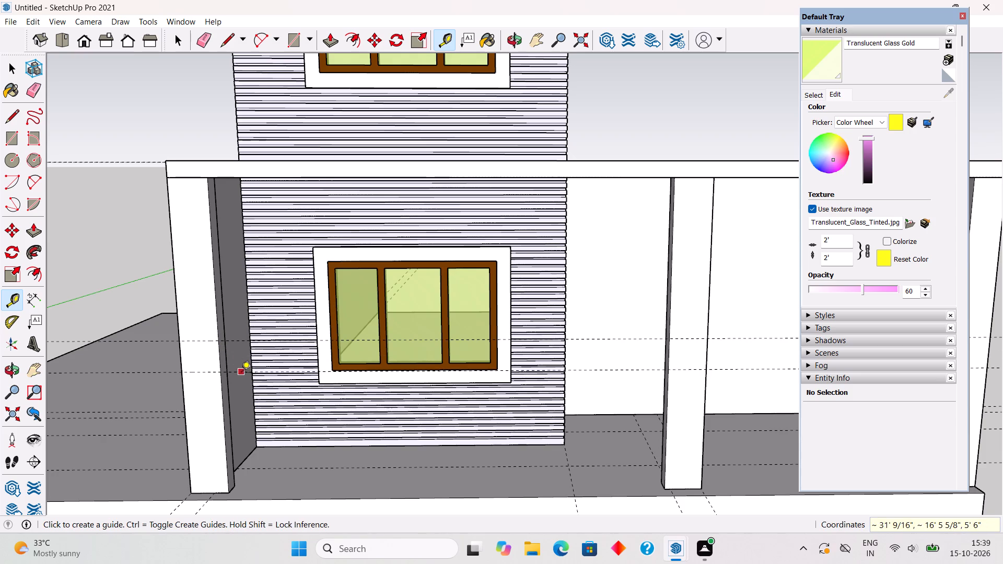
Draw a vertical rectangle about 14' by 5' between the left and middle porch pillars, from the upper guide down to the floor.
{"action": "scroll", "coordinate": [241, 373], "scroll_direction": "up", "scroll_amount": 5}
{"action": "middle_click_drag", "start_coordinate": [239, 374], "coordinate": [142, 394]}
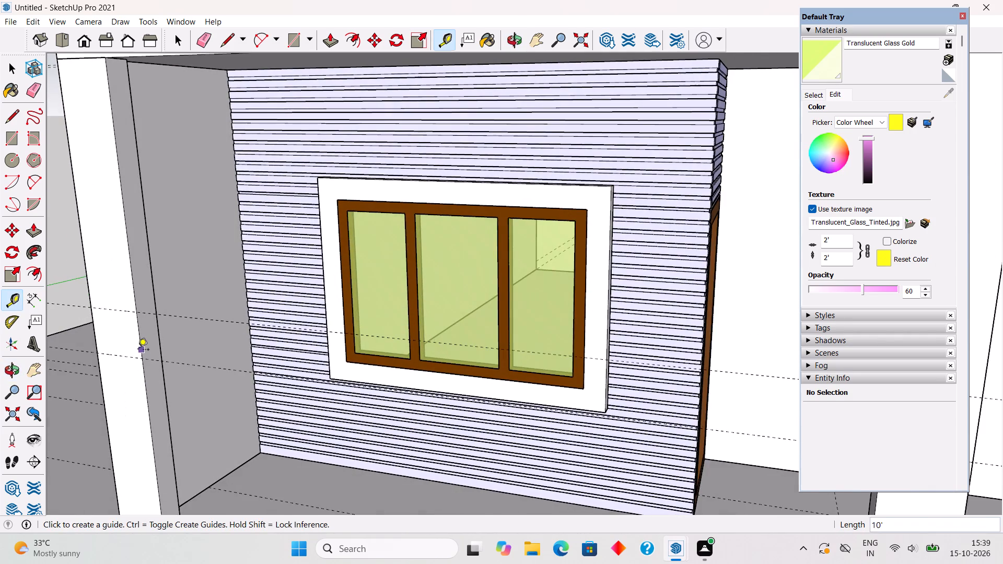
{"action": "scroll", "coordinate": [138, 348], "scroll_direction": "up", "scroll_amount": 3}
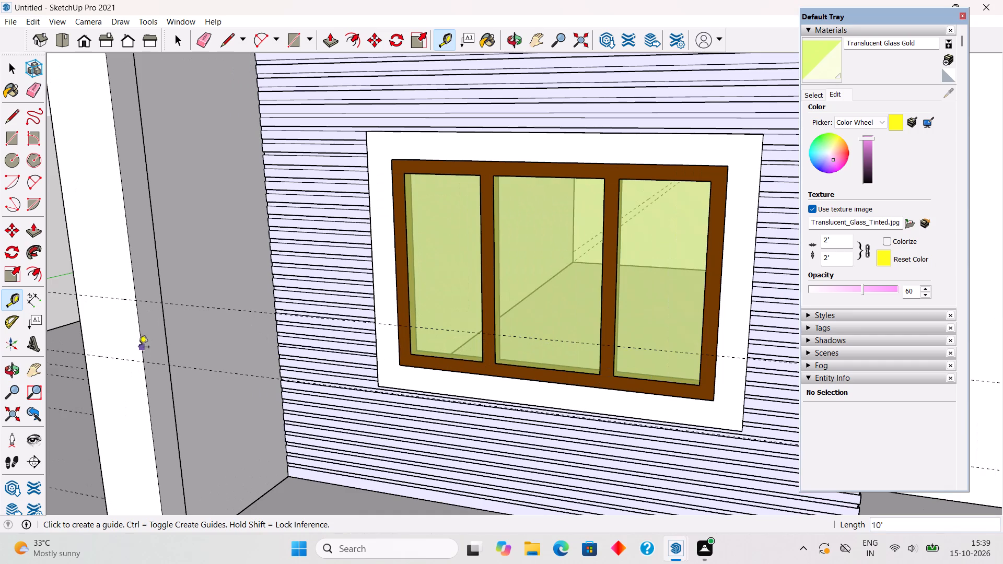
{"action": "key", "text": "space"}
{"action": "type", "text": "r"}
{"action": "left_click", "coordinate": [134, 301]}
{"action": "scroll", "coordinate": [223, 347], "scroll_direction": "down", "scroll_amount": 5}
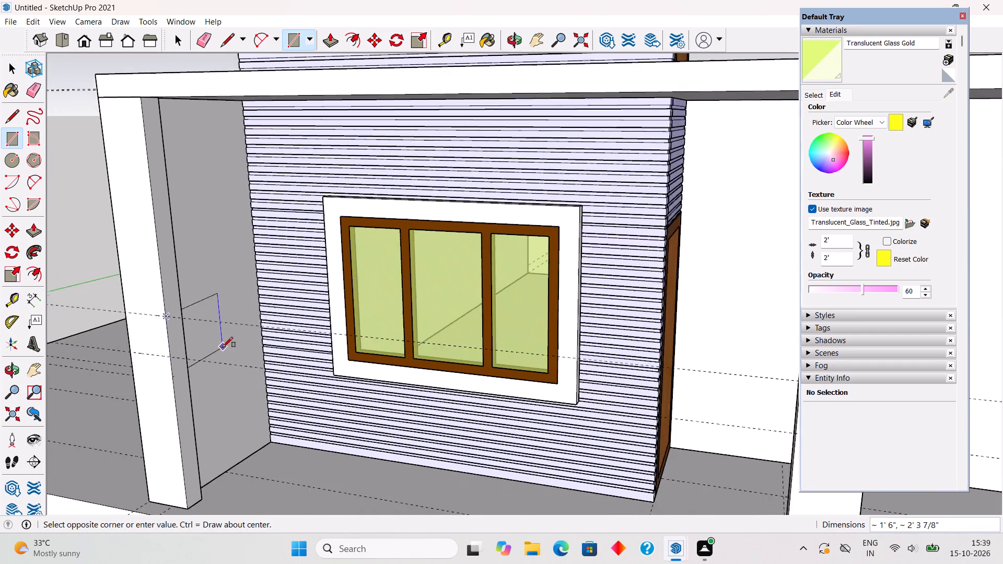
{"action": "scroll", "coordinate": [223, 347], "scroll_direction": "down", "scroll_amount": 4}
{"action": "scroll", "coordinate": [491, 456], "scroll_direction": "up", "scroll_amount": 4}
{"action": "scroll", "coordinate": [549, 450], "scroll_direction": "down", "scroll_amount": 5}
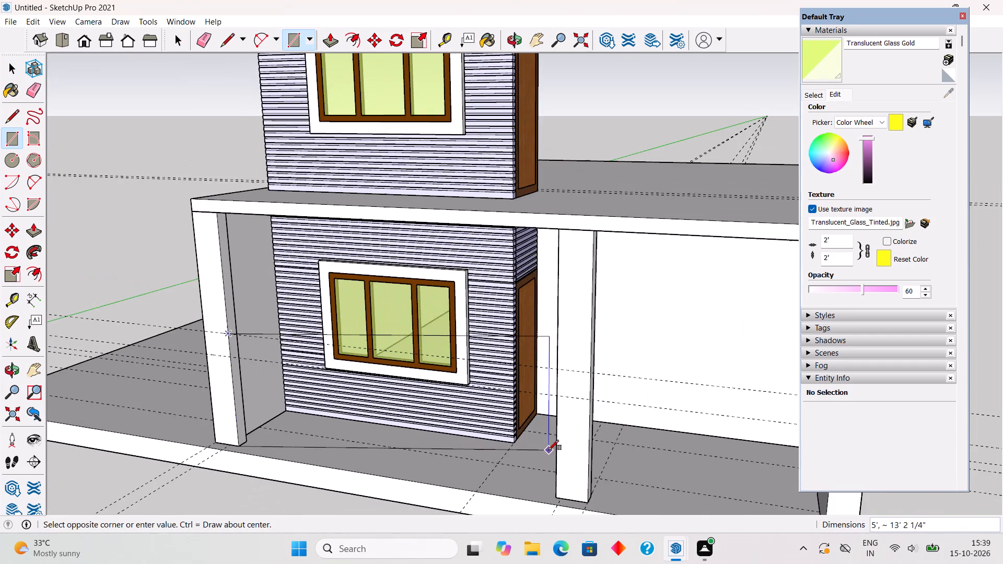
{"action": "scroll", "coordinate": [552, 479], "scroll_direction": "up", "scroll_amount": 4}
{"action": "left_click", "coordinate": [559, 504]}
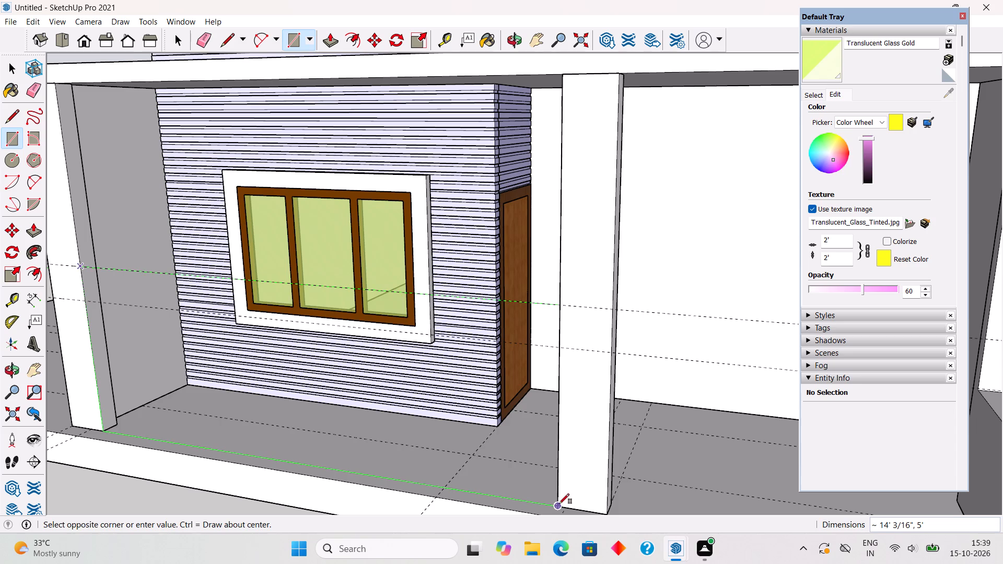
{"action": "key", "text": "space"}
Extrude the rectangle between the porch pillars 6" outward into a low wall.
{"action": "type", "text": "p"}
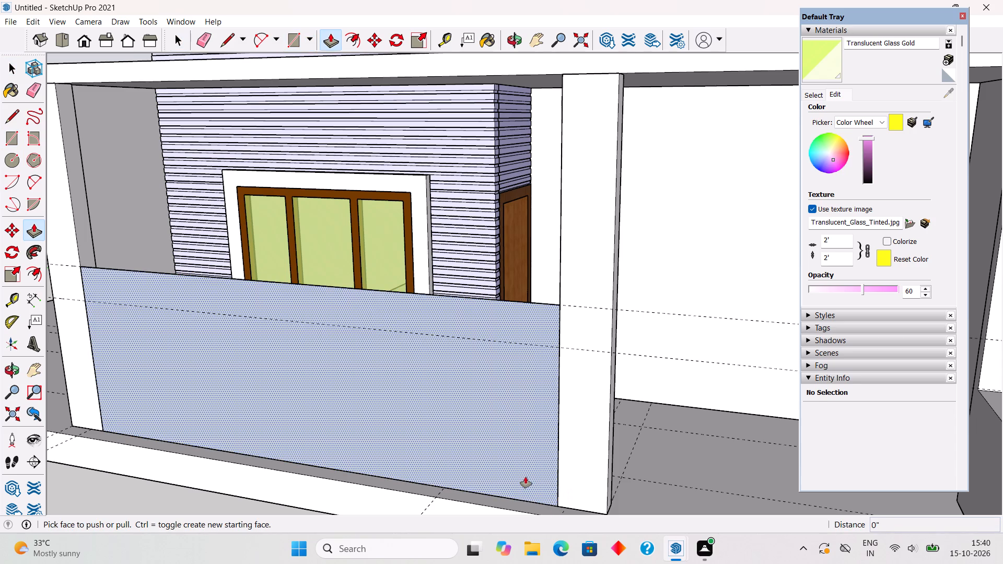
{"action": "left_click", "coordinate": [523, 474]}
{"action": "type", "text": "6\""}
{"action": "key", "text": "Return"}
{"action": "key", "text": "space"}
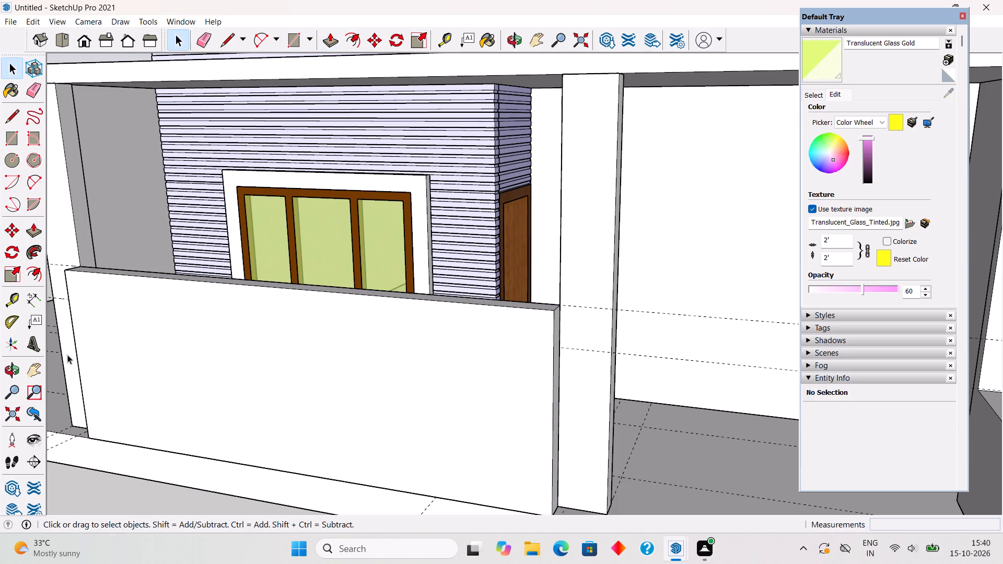
Make the low porch wall, with all its connected faces and edges, a group.
{"action": "middle_click_drag", "start_coordinate": [193, 330], "coordinate": [469, 319]}
{"action": "scroll", "coordinate": [469, 319], "scroll_direction": "down", "scroll_amount": 4}
{"action": "triple_click", "coordinate": [379, 405]}
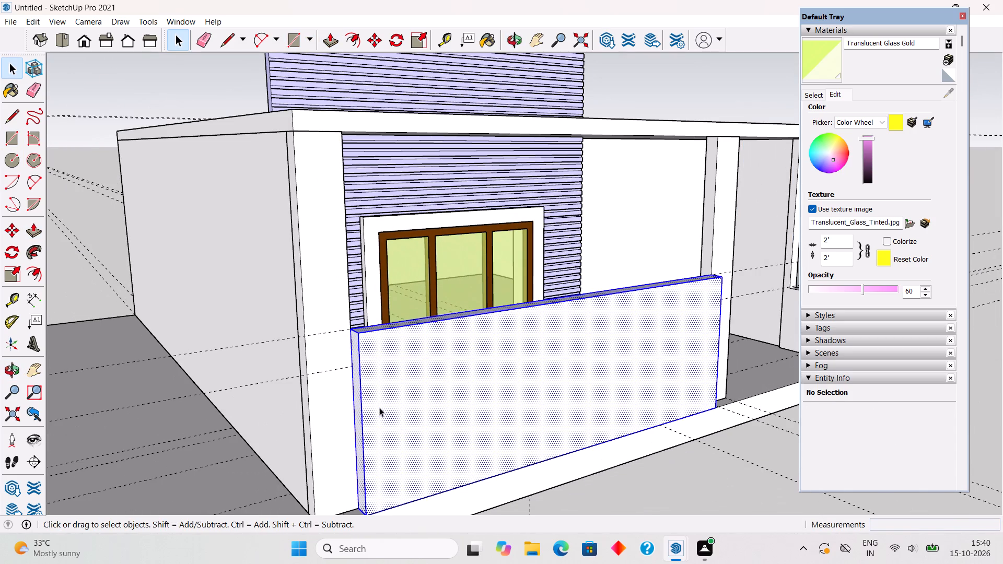
{"action": "right_click", "coordinate": [379, 429]}
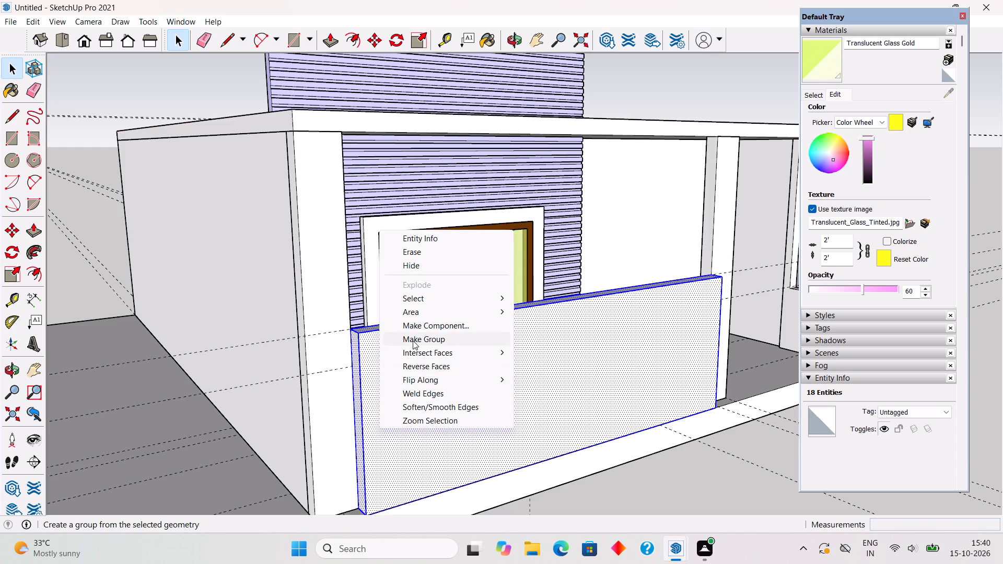
{"action": "left_click", "coordinate": [413, 340]}
{"action": "left_click", "coordinate": [639, 483]}
Move the low wall group back between the pillars until its front face is flush with the pillar fronts.
{"action": "scroll", "coordinate": [314, 394], "scroll_direction": "down", "scroll_amount": 5}
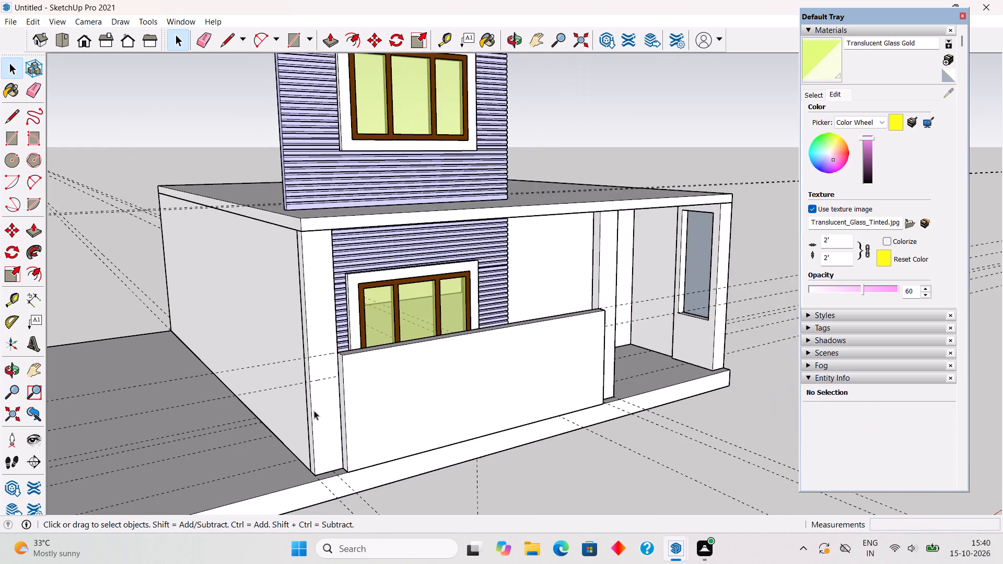
{"action": "scroll", "coordinate": [334, 465], "scroll_direction": "up", "scroll_amount": 20}
{"action": "scroll", "coordinate": [334, 465], "scroll_direction": "up", "scroll_amount": 1}
{"action": "left_click", "coordinate": [339, 412]}
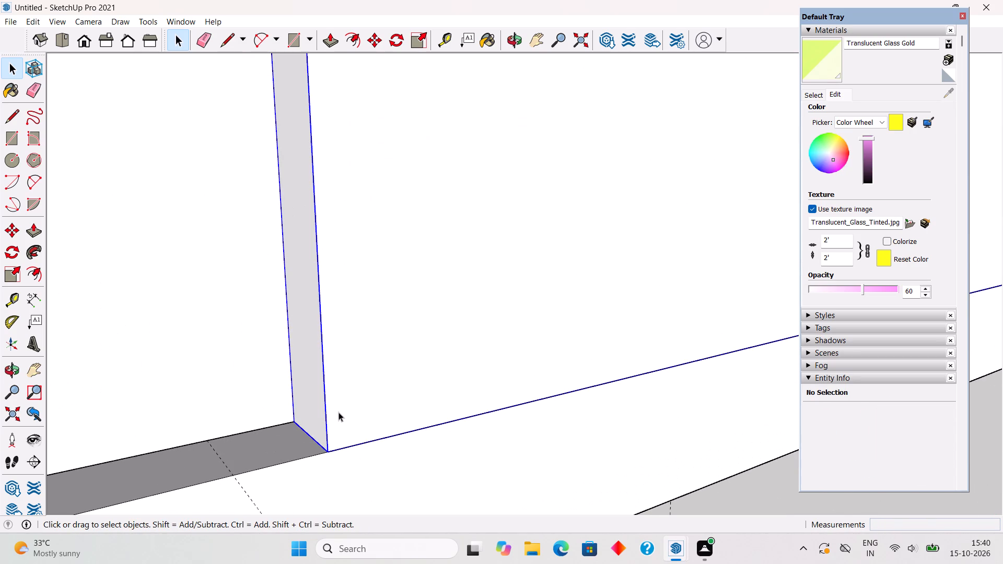
{"action": "key", "text": "m"}
{"action": "left_click", "coordinate": [331, 451]}
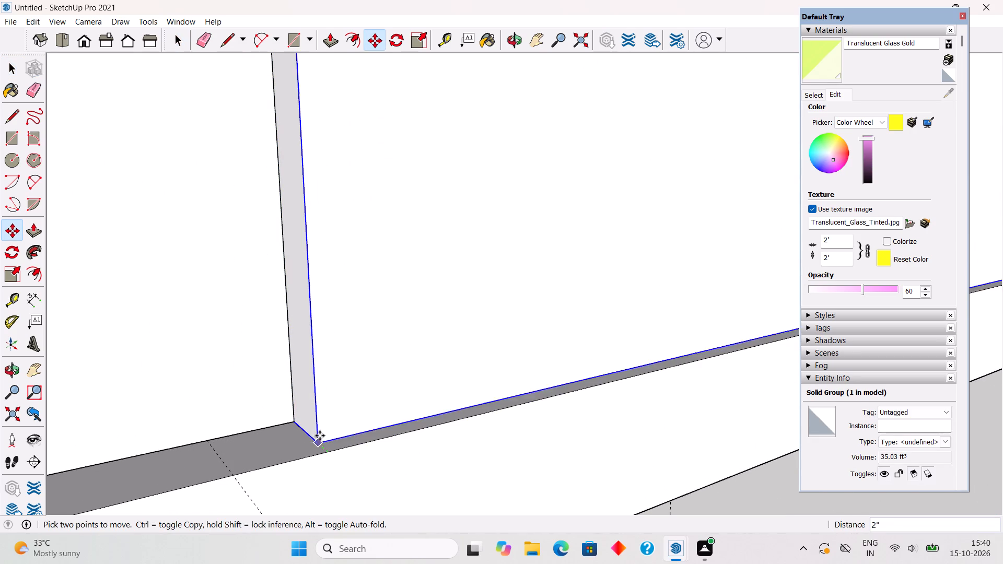
{"action": "left_click", "coordinate": [296, 420]}
Move the low wall group another 2" inward so it is recessed behind the pillar fronts.
{"action": "middle_click_drag", "start_coordinate": [317, 399], "coordinate": [256, 432]}
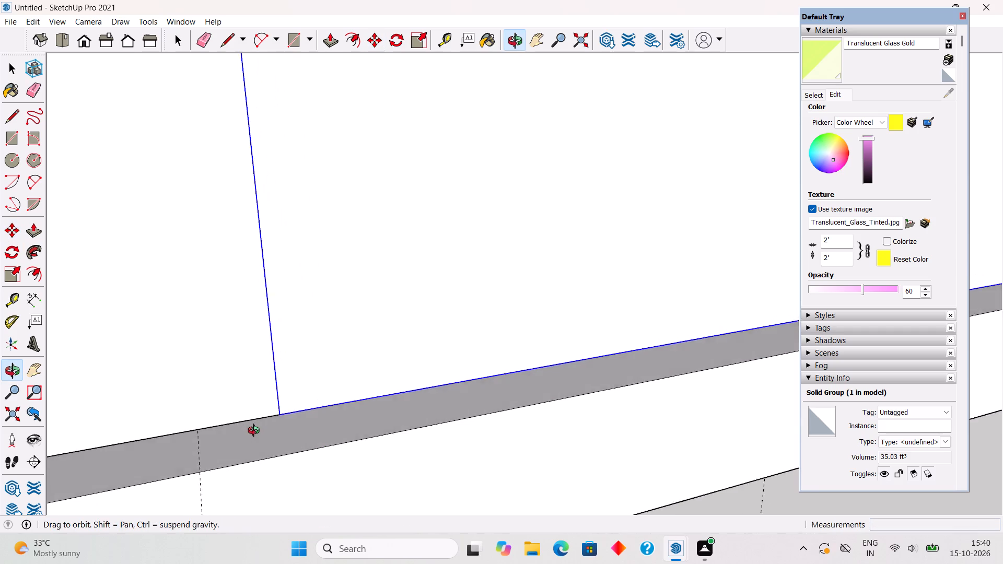
{"action": "middle_click_drag", "start_coordinate": [256, 432], "coordinate": [230, 441]}
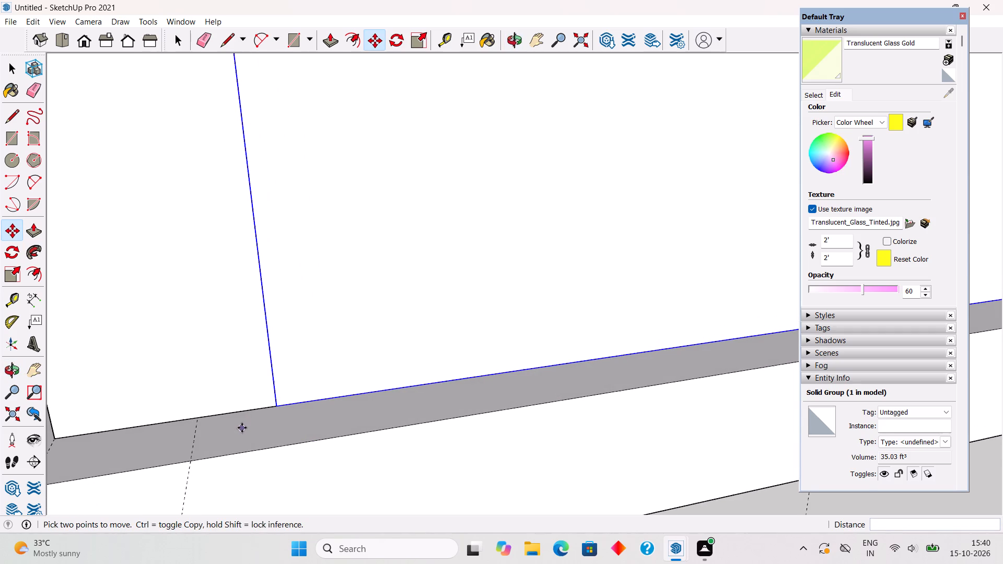
{"action": "scroll", "coordinate": [242, 428], "scroll_direction": "up", "scroll_amount": 4}
{"action": "scroll", "coordinate": [265, 396], "scroll_direction": "down", "scroll_amount": 2}
{"action": "left_click", "coordinate": [288, 394]}
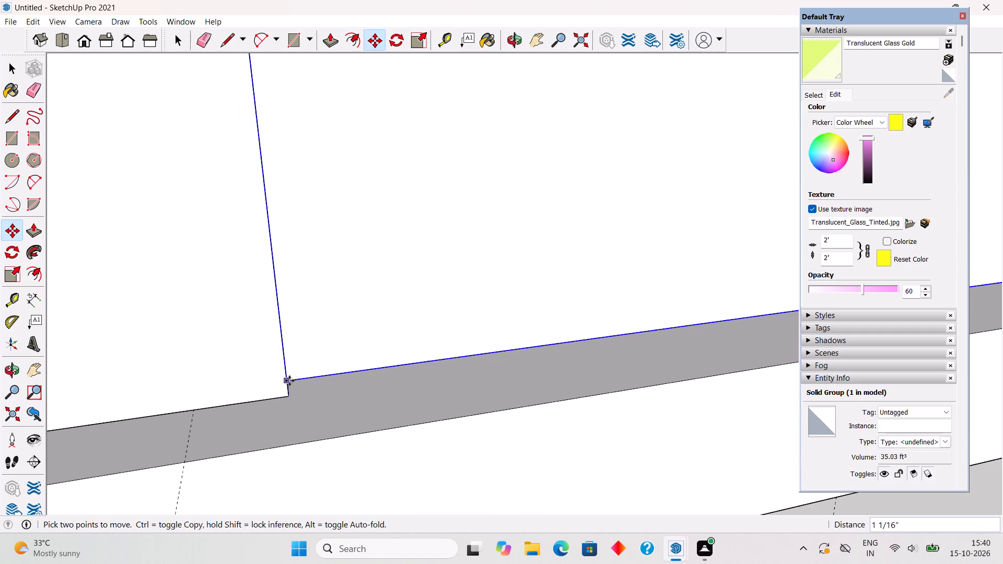
{"action": "type", "text": "2\""}
{"action": "key", "text": "Return"}
{"action": "key", "text": "space"}
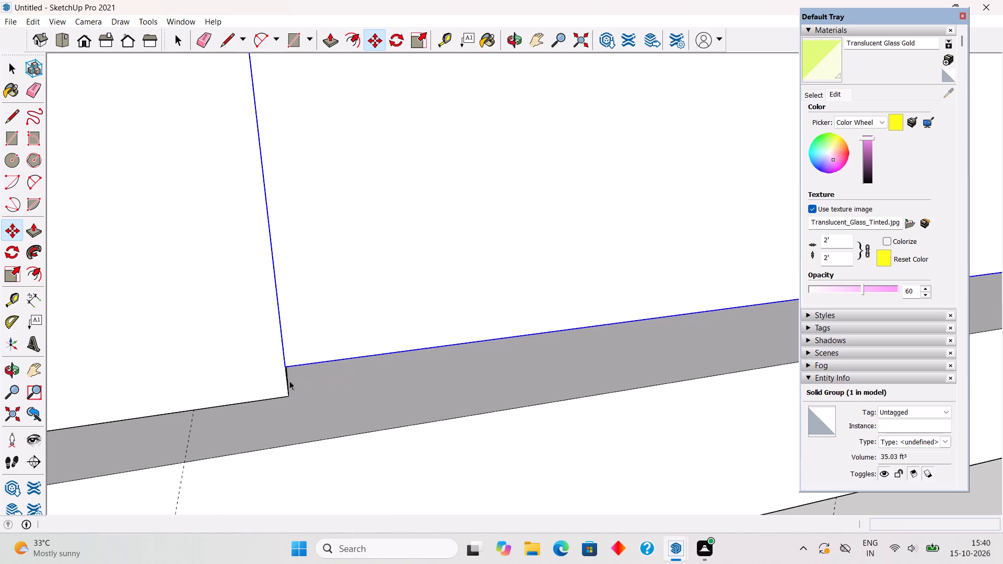
{"action": "scroll", "coordinate": [297, 412], "scroll_direction": "down", "scroll_amount": 5}
{"action": "scroll", "coordinate": [300, 448], "scroll_direction": "down", "scroll_amount": 16}
{"action": "middle_click_drag", "start_coordinate": [411, 362], "coordinate": [334, 404]}
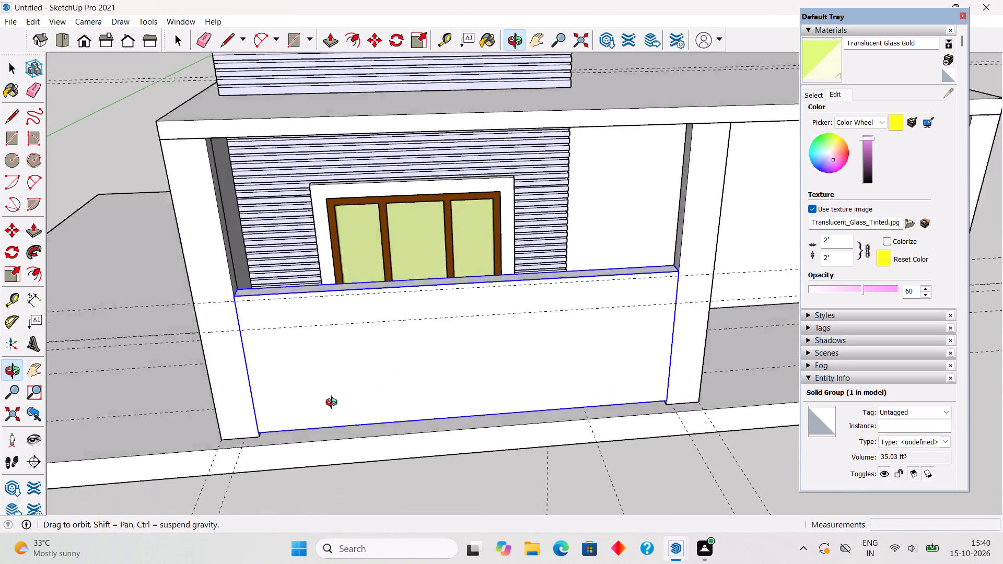
{"action": "middle_click_drag", "start_coordinate": [334, 404], "coordinate": [270, 382]}
{"action": "scroll", "coordinate": [270, 382], "scroll_direction": "up", "scroll_amount": 1}
{"action": "left_click", "coordinate": [305, 493]}
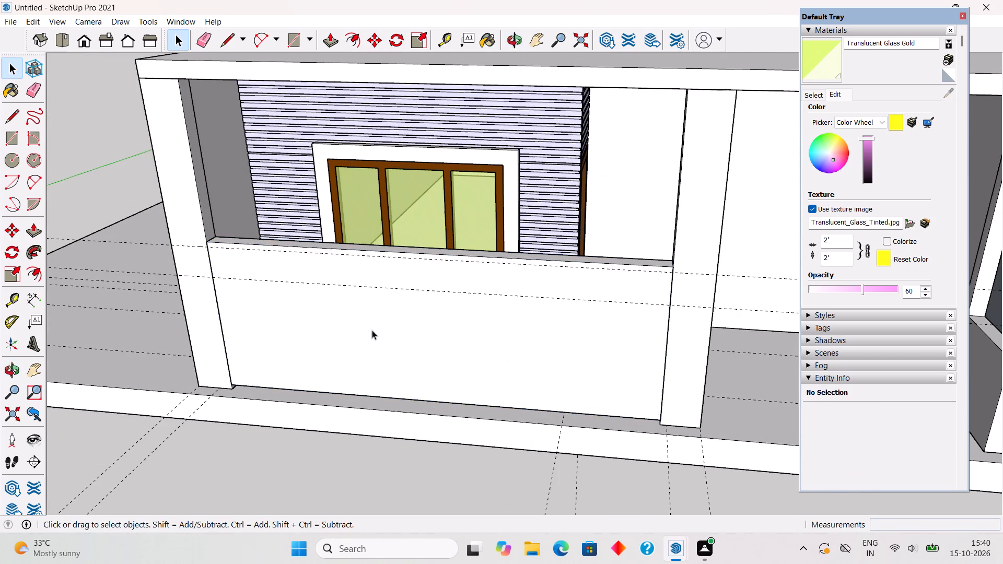
Draw a rectangle about 14' by 6" over the top face of the low wall, spanning between the two pillars.
{"action": "middle_click_drag", "start_coordinate": [372, 381], "coordinate": [372, 478]}
{"action": "scroll", "coordinate": [379, 340], "scroll_direction": "up", "scroll_amount": 2}
{"action": "scroll", "coordinate": [230, 326], "scroll_direction": "up", "scroll_amount": 2}
{"action": "key", "text": "r"}
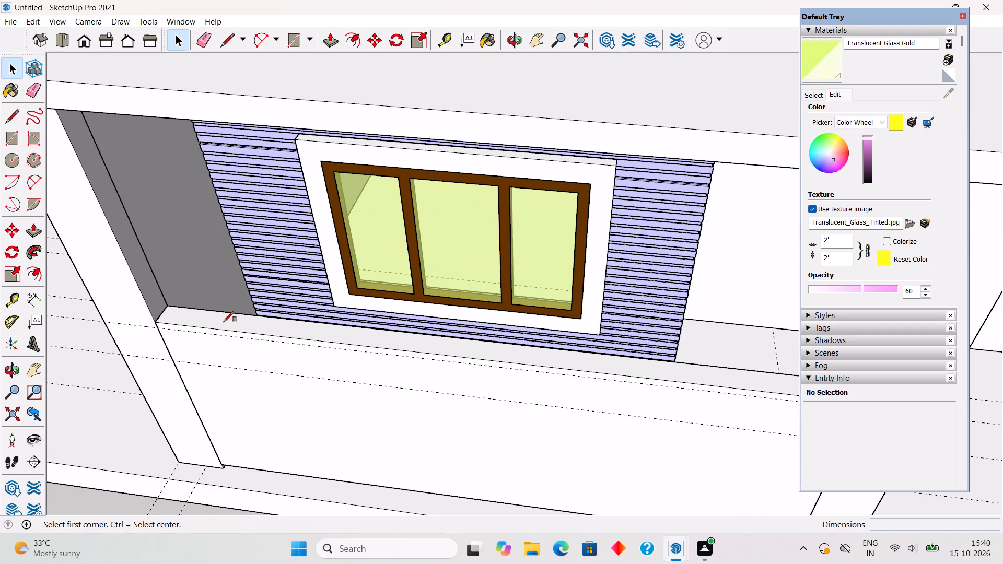
{"action": "left_click", "coordinate": [170, 304]}
{"action": "scroll", "coordinate": [195, 328], "scroll_direction": "down", "scroll_amount": 3}
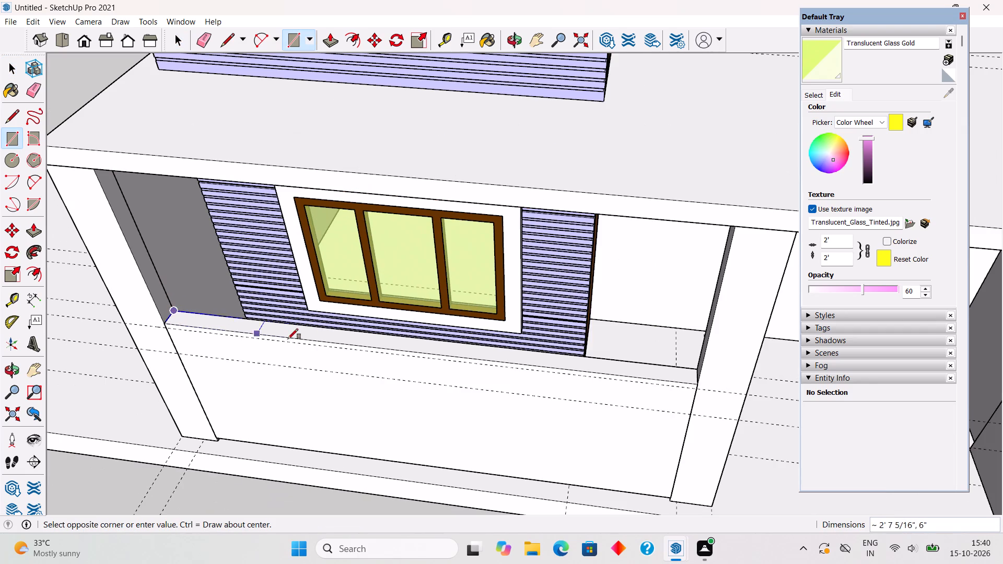
{"action": "left_click", "coordinate": [696, 386]}
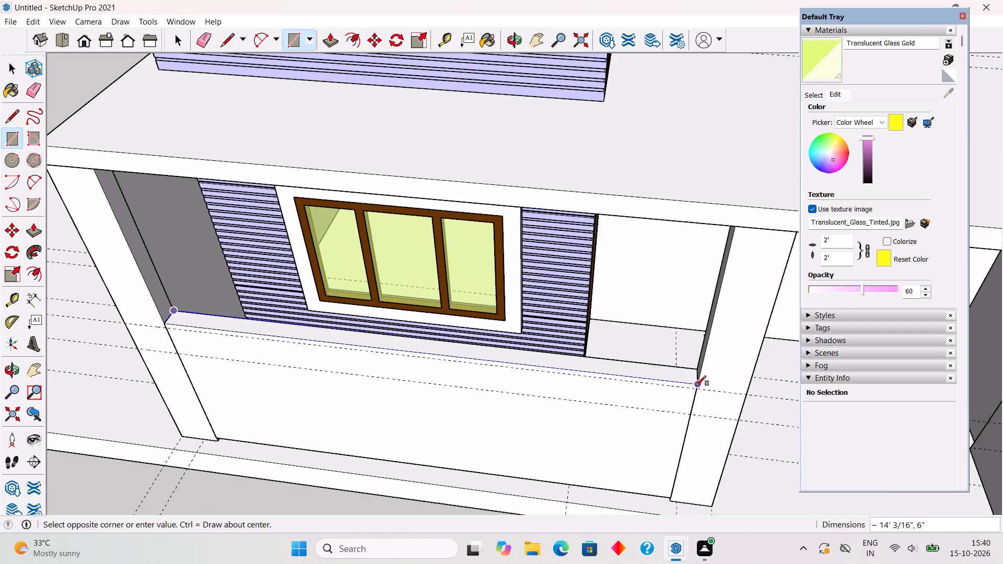
Extrude the rectangle on top of the low wall 3" upward as a coping strip.
{"action": "key", "text": "p"}
{"action": "left_click", "coordinate": [695, 374]}
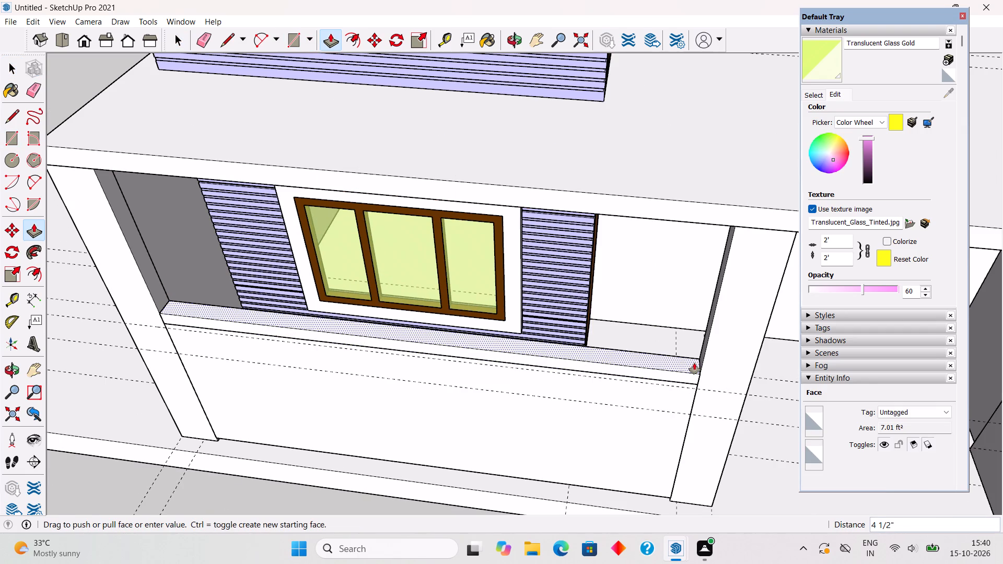
{"action": "type", "text": "3\""}
{"action": "key", "text": "Return"}
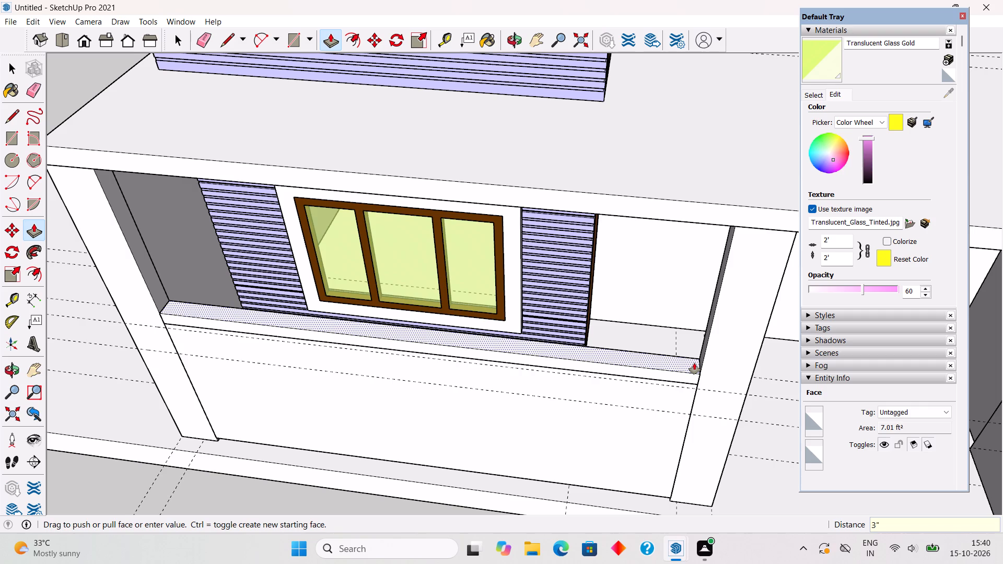
{"action": "key", "text": "space"}
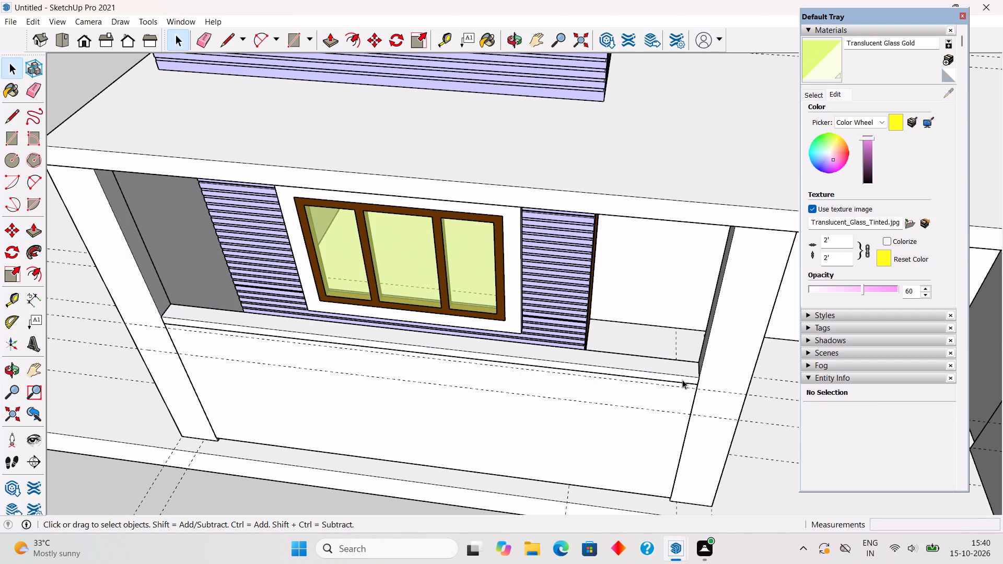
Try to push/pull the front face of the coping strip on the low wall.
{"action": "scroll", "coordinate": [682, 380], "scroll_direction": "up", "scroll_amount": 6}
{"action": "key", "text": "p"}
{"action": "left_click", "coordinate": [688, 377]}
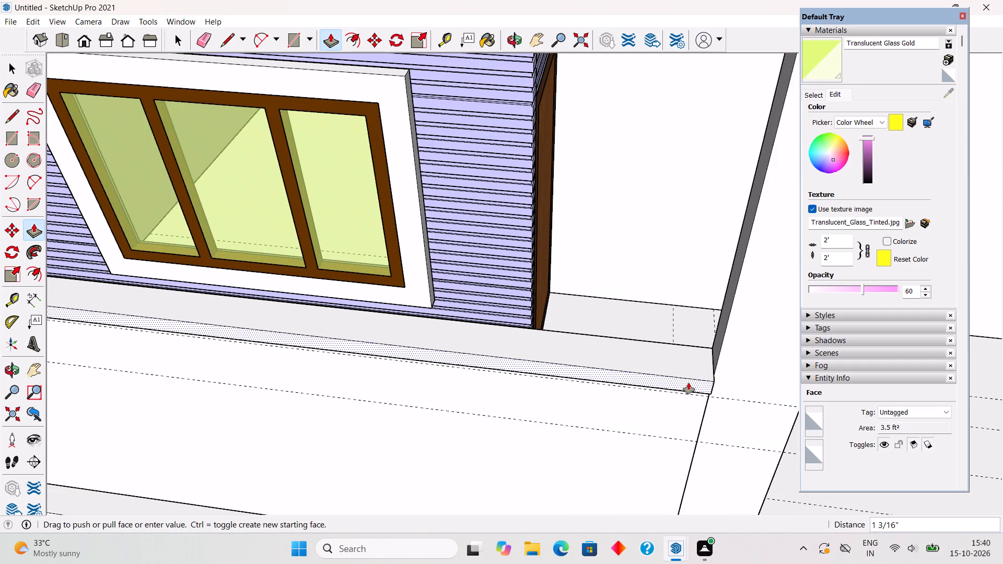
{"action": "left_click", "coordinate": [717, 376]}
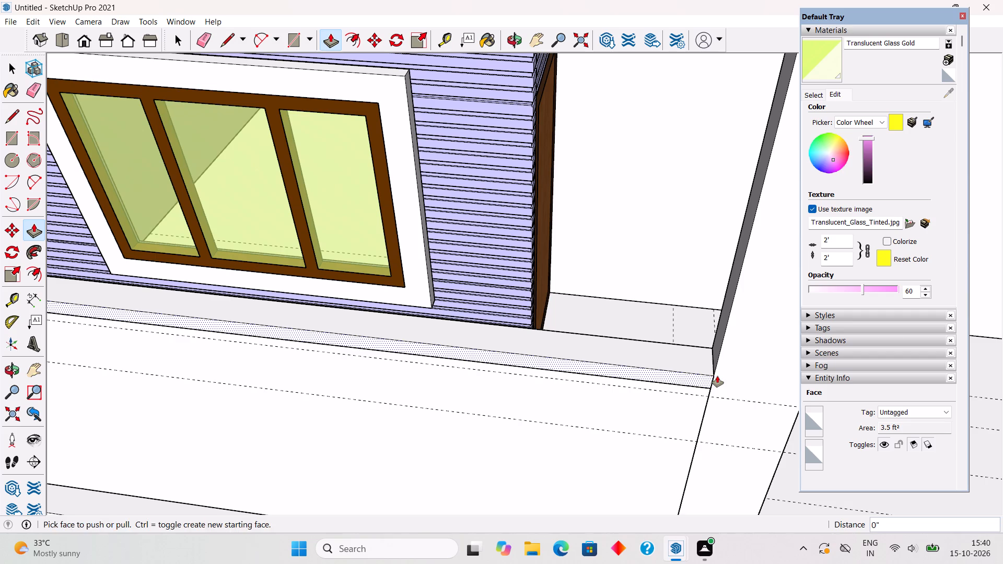
Make the coping strip on top of the low wall its own group.
{"action": "key", "text": "space"}
{"action": "triple_click", "coordinate": [701, 370]}
{"action": "right_click", "coordinate": [701, 370]}
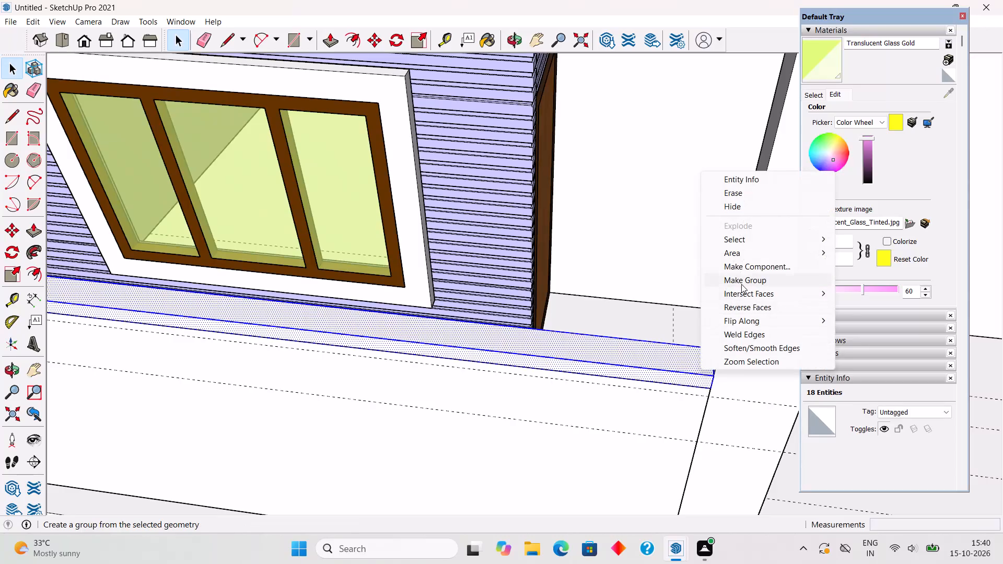
{"action": "left_click", "coordinate": [741, 283]}
{"action": "scroll", "coordinate": [757, 285], "scroll_direction": "down", "scroll_amount": 14}
{"action": "left_click", "coordinate": [695, 462]}
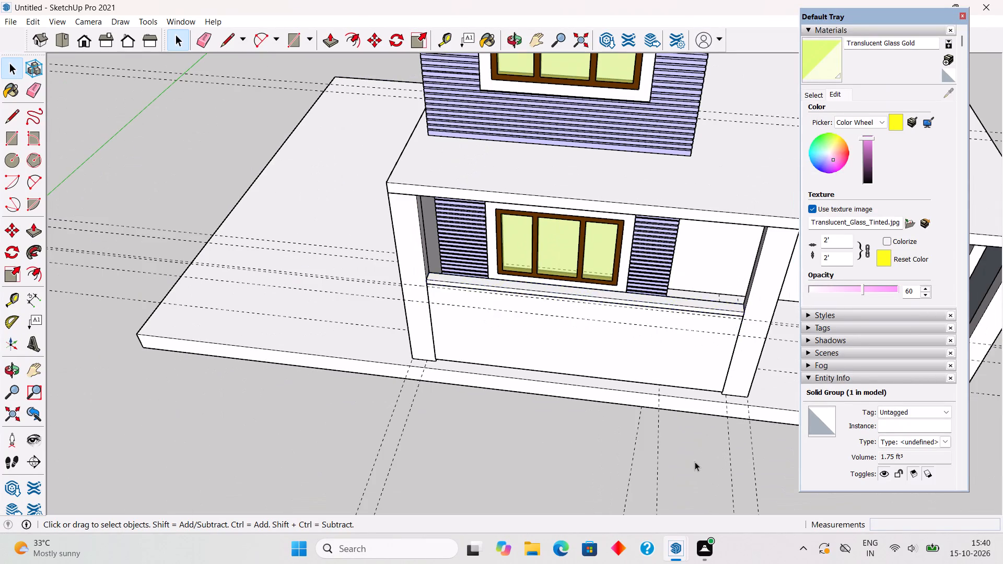
Move the low porch wall and its coping strip together straight down so the wall's base meets the bottom of the pillars.
{"action": "middle_click_drag", "start_coordinate": [704, 430], "coordinate": [567, 203]}
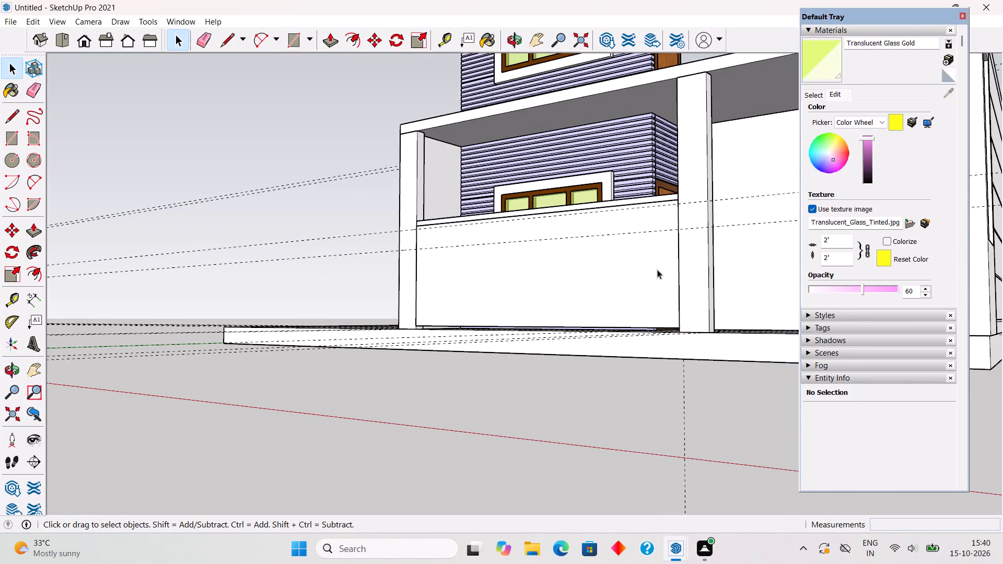
{"action": "scroll", "coordinate": [658, 272], "scroll_direction": "up", "scroll_amount": 2}
{"action": "middle_click_drag", "start_coordinate": [623, 312], "coordinate": [757, 318]}
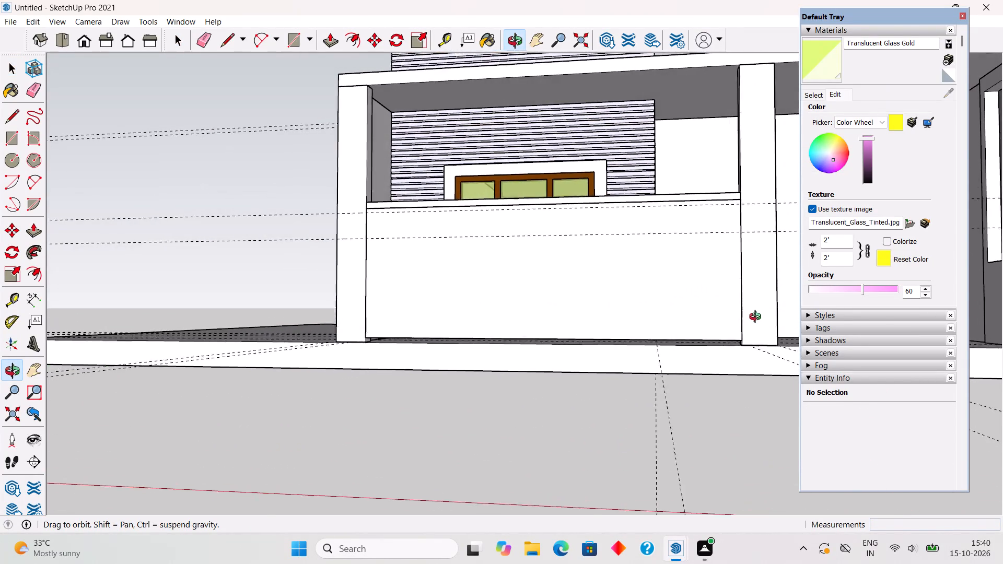
{"action": "middle_click_drag", "start_coordinate": [757, 318], "coordinate": [535, 378]}
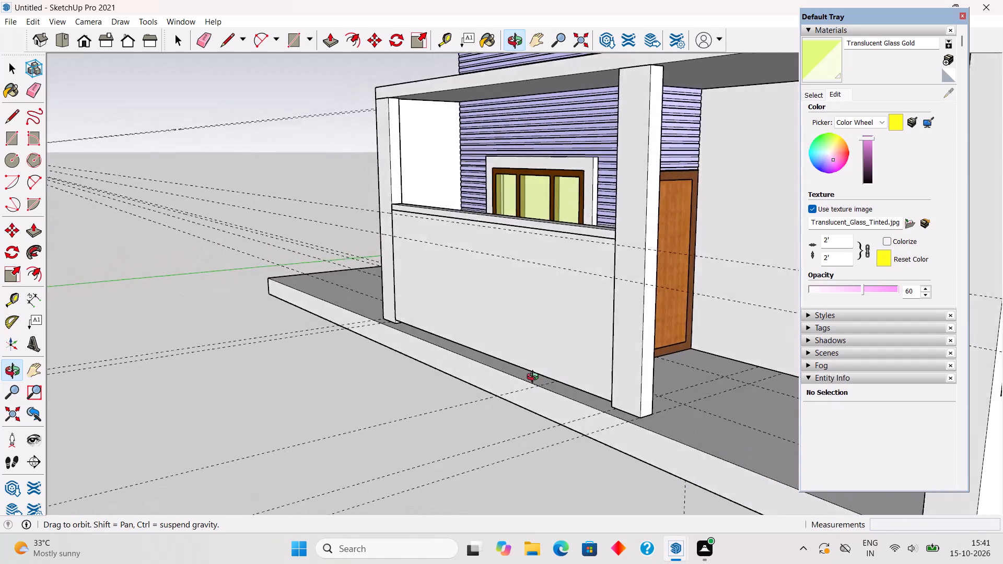
{"action": "middle_click_drag", "start_coordinate": [535, 378], "coordinate": [603, 332]}
{"action": "left_click", "coordinate": [609, 325]}
{"action": "scroll", "coordinate": [644, 231], "scroll_direction": "up", "scroll_amount": 7}
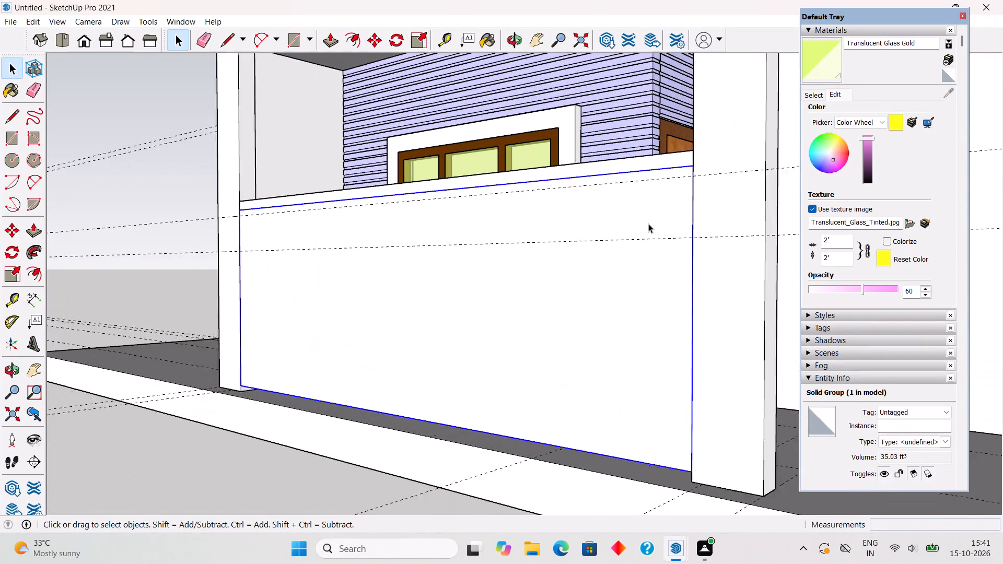
{"action": "scroll", "coordinate": [648, 224], "scroll_direction": "up", "scroll_amount": 1}
{"action": "left_click", "coordinate": [669, 152], "text": "shift"}
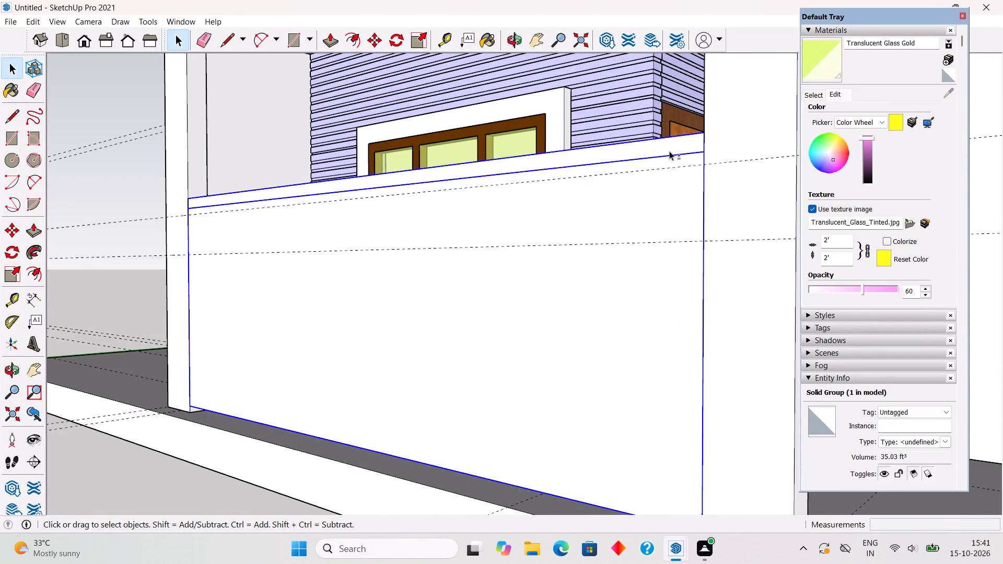
{"action": "scroll", "coordinate": [682, 178], "scroll_direction": "down", "scroll_amount": 6, "text": "shift"}
{"action": "scroll", "coordinate": [696, 366], "scroll_direction": "up", "scroll_amount": 11, "text": "shift"}
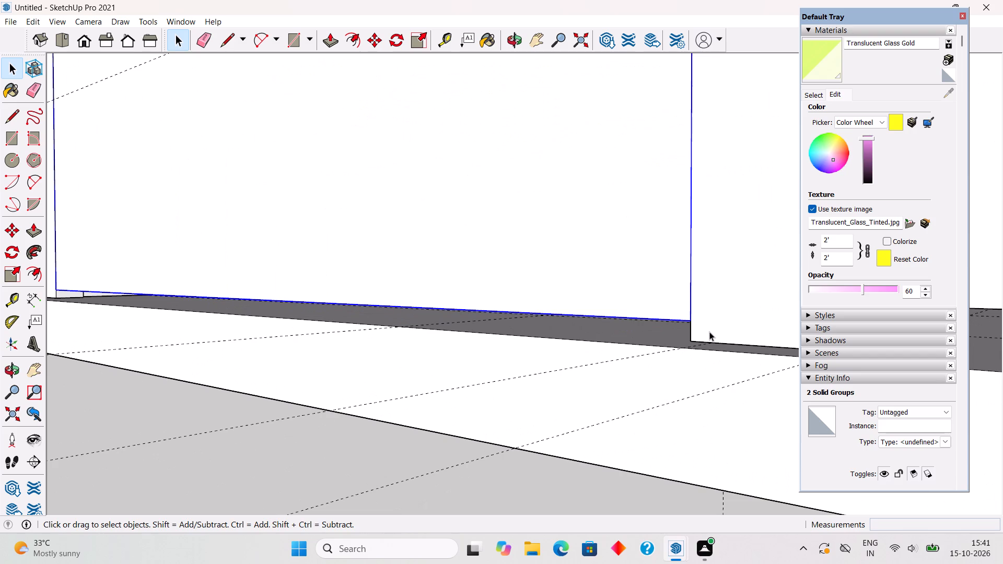
{"action": "key", "text": "m"}
{"action": "left_click", "coordinate": [687, 320]}
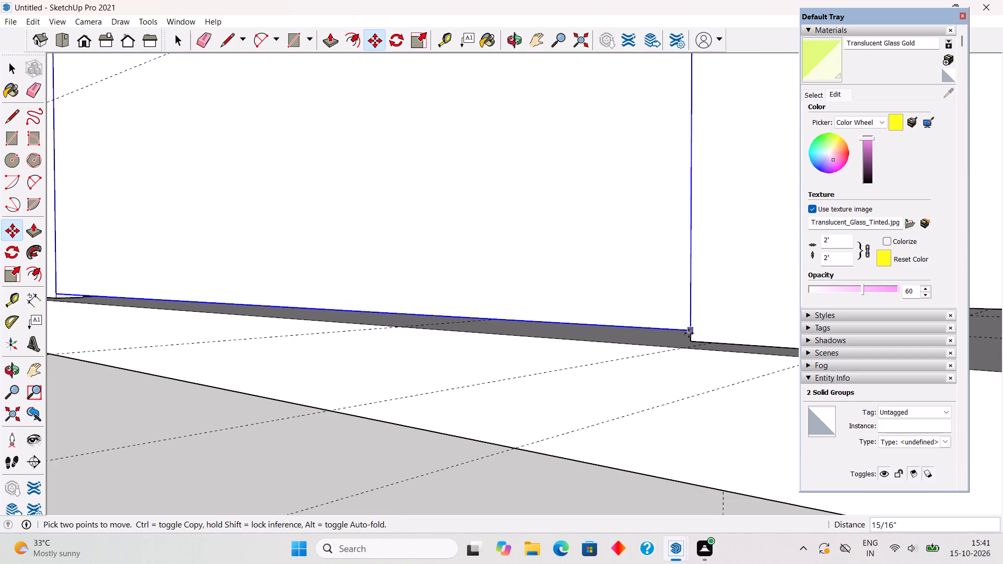
{"action": "left_click", "coordinate": [689, 343]}
{"action": "key", "text": "space"}
{"action": "scroll", "coordinate": [689, 343], "scroll_direction": "down", "scroll_amount": 6}
{"action": "left_click", "coordinate": [636, 415]}
Paint the low porch wall between the two pillars with the Wood Floor Dark material from the Wood collection.
{"action": "middle_click_drag", "start_coordinate": [387, 282], "coordinate": [436, 321]}
{"action": "scroll", "coordinate": [434, 319], "scroll_direction": "down", "scroll_amount": 5}
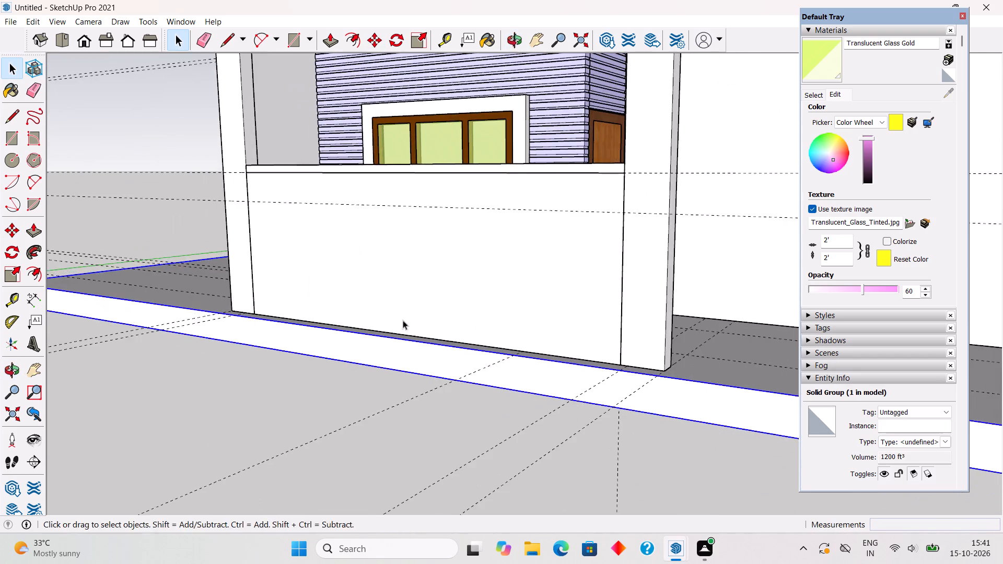
{"action": "middle_click_drag", "start_coordinate": [395, 321], "coordinate": [510, 327]}
{"action": "scroll", "coordinate": [510, 327], "scroll_direction": "down", "scroll_amount": 3}
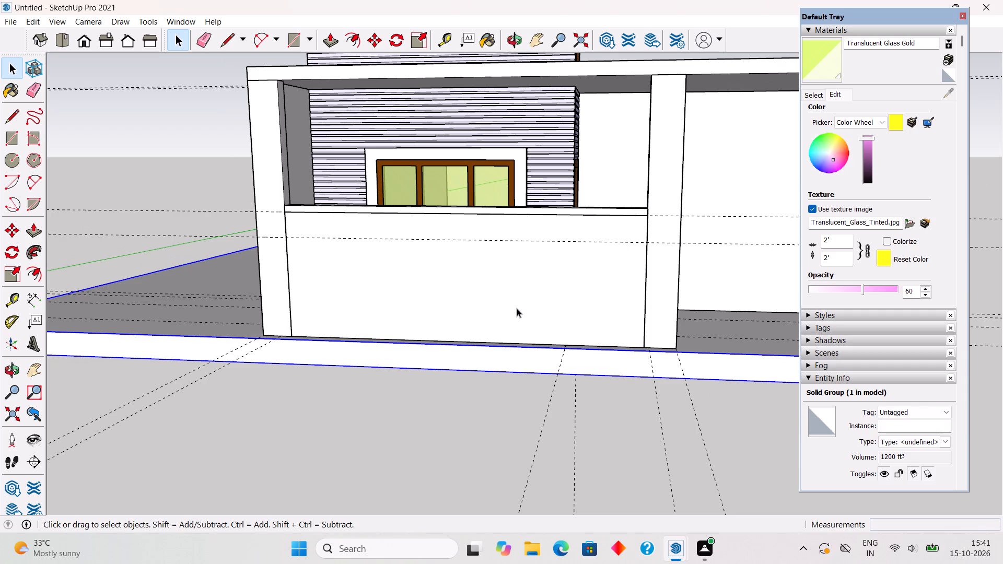
{"action": "middle_click_drag", "start_coordinate": [482, 292], "coordinate": [505, 291]}
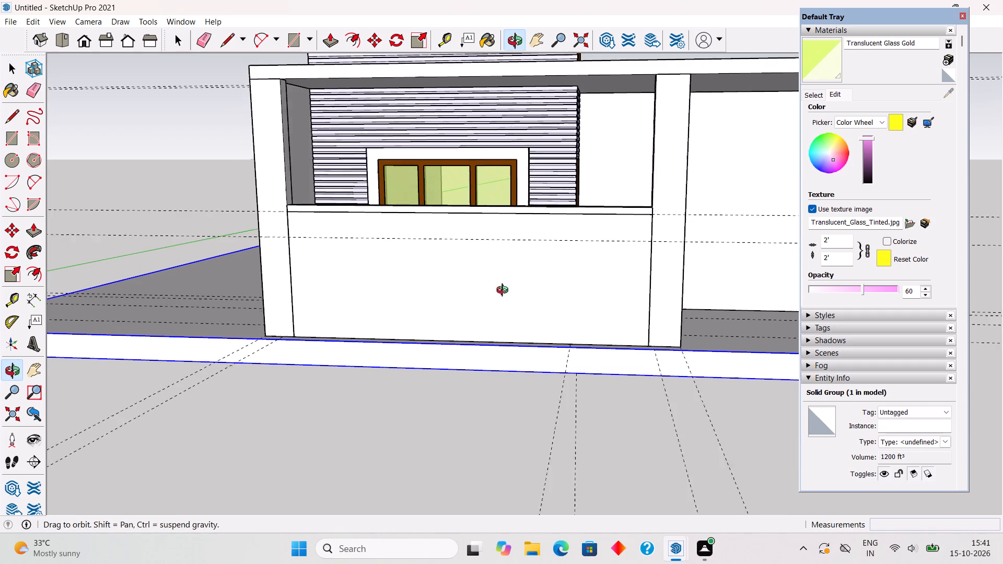
{"action": "middle_click_drag", "start_coordinate": [505, 291], "coordinate": [546, 280]}
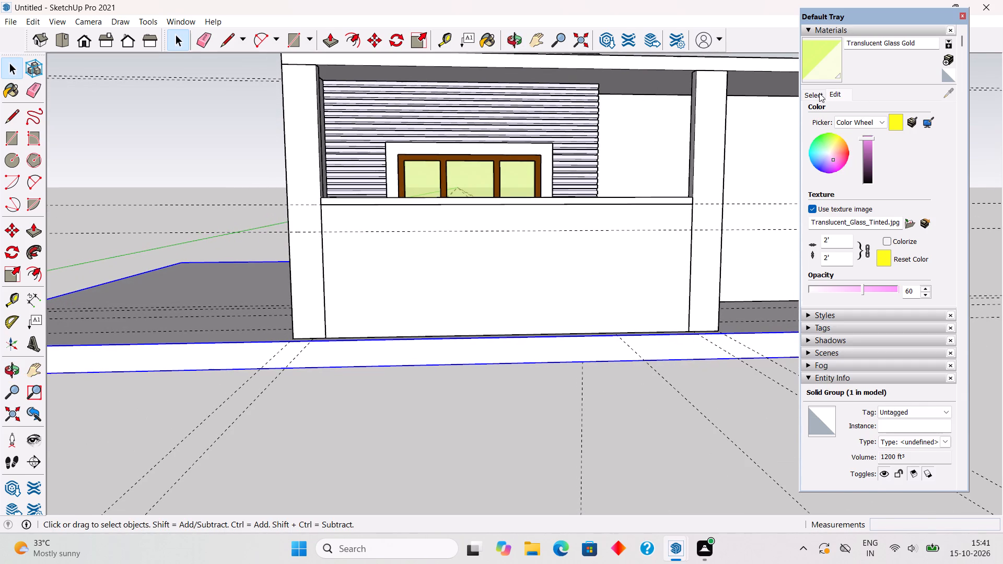
{"action": "left_click", "coordinate": [819, 93]}
{"action": "left_click", "coordinate": [868, 109]}
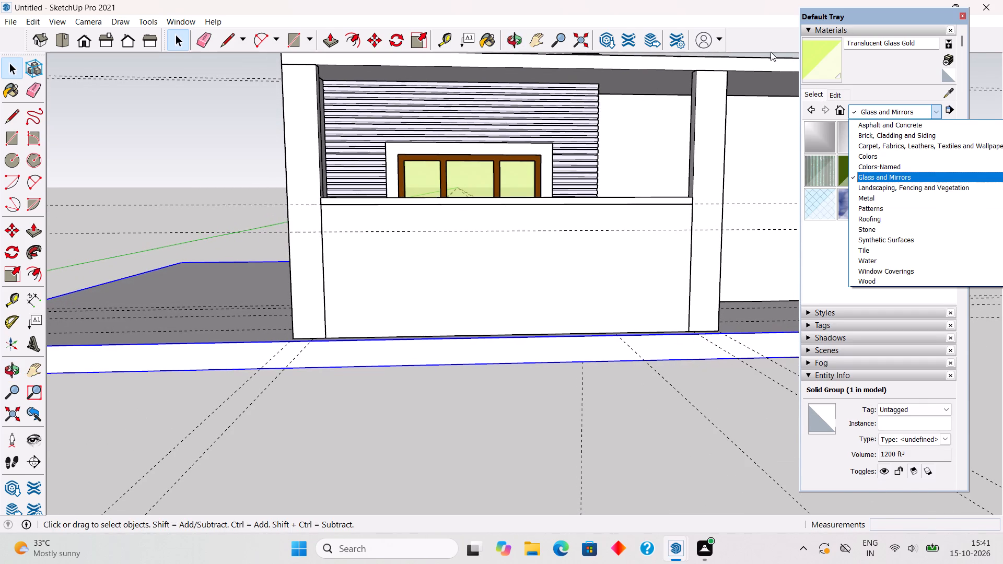
{"action": "left_click", "coordinate": [929, 278]}
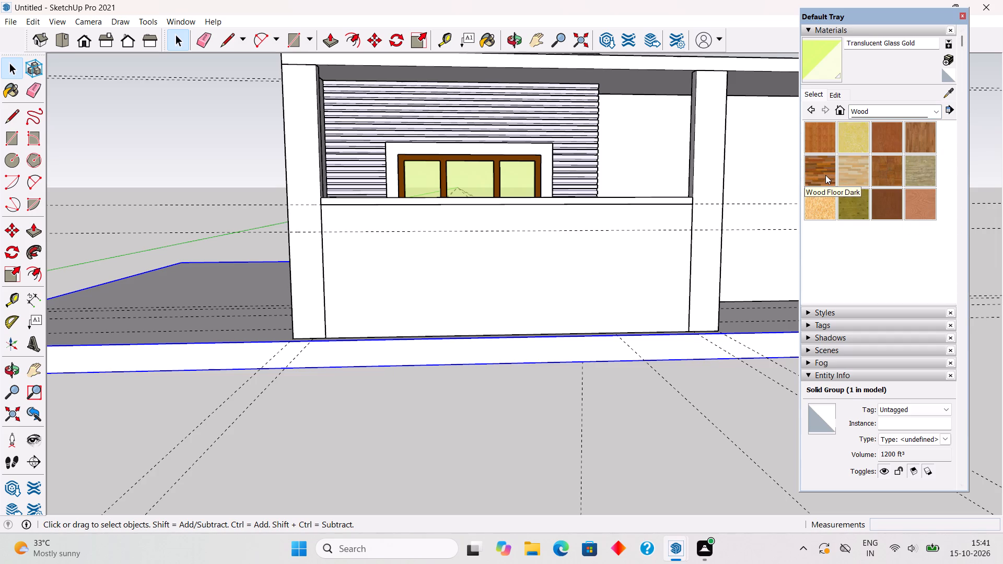
{"action": "left_click", "coordinate": [825, 175]}
{"action": "left_click", "coordinate": [644, 255]}
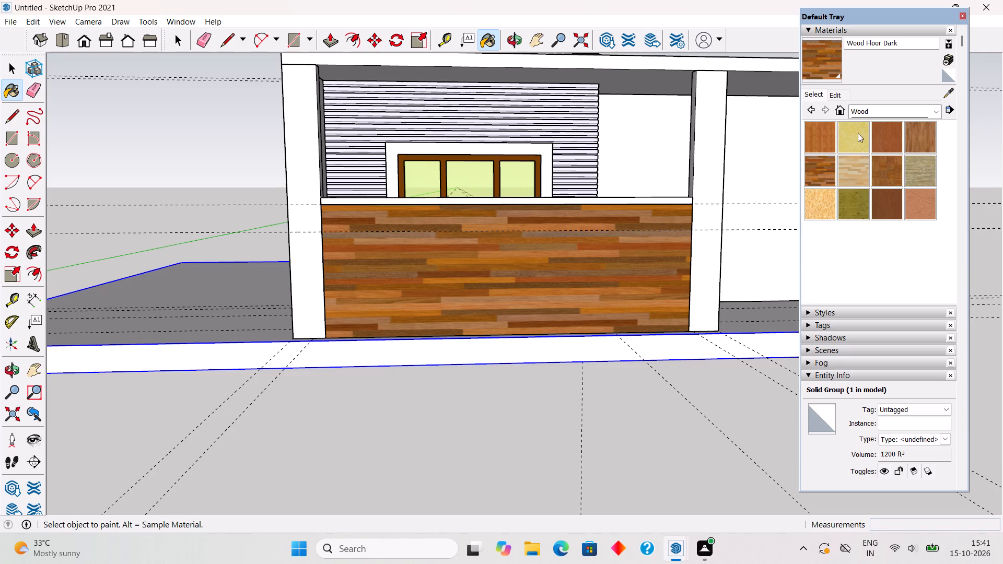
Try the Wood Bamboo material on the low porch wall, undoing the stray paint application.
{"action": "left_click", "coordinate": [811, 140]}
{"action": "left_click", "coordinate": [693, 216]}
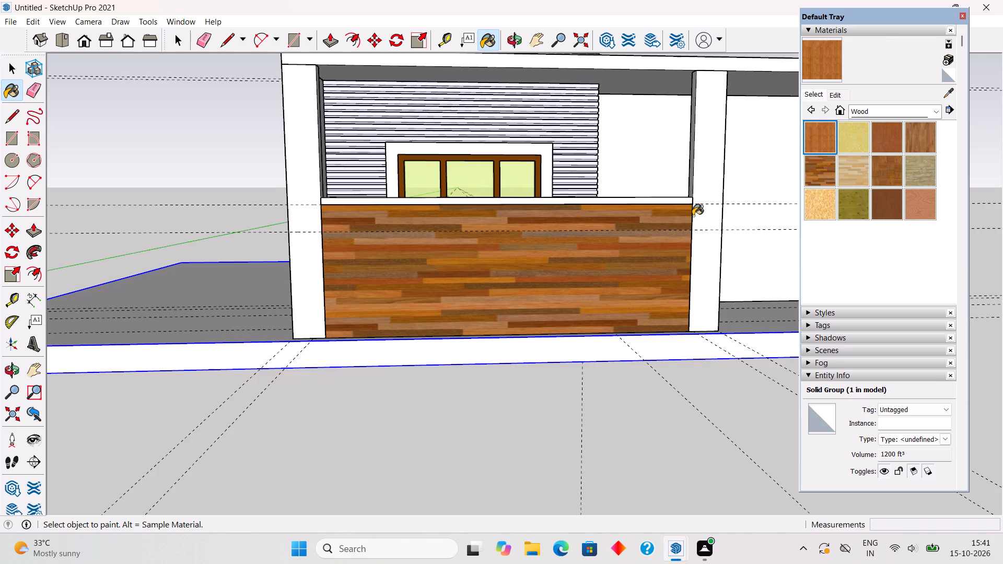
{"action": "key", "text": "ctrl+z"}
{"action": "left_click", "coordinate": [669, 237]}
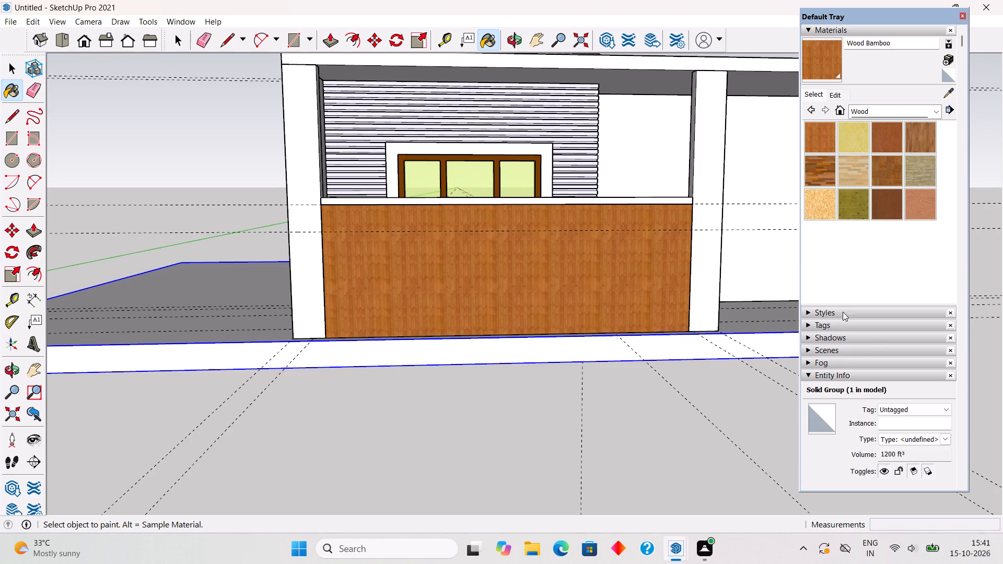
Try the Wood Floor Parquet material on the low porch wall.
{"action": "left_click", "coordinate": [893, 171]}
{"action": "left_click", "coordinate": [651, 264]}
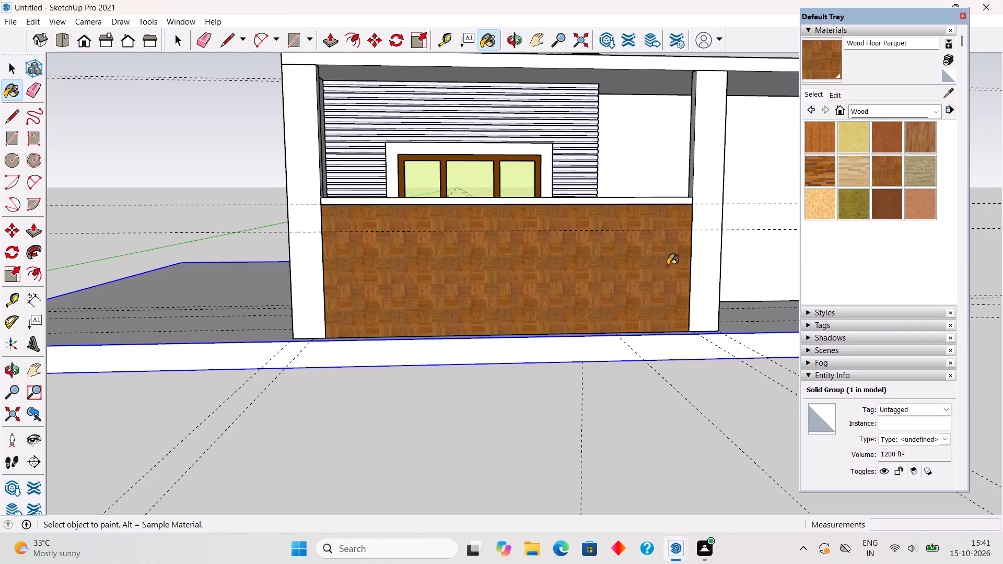
Repaint the low porch wall with the Wood Floor Dark material.
{"action": "scroll", "coordinate": [868, 128], "scroll_direction": "up", "scroll_amount": 3}
{"action": "scroll", "coordinate": [819, 167], "scroll_direction": "up", "scroll_amount": 3}
{"action": "left_click", "coordinate": [817, 167]}
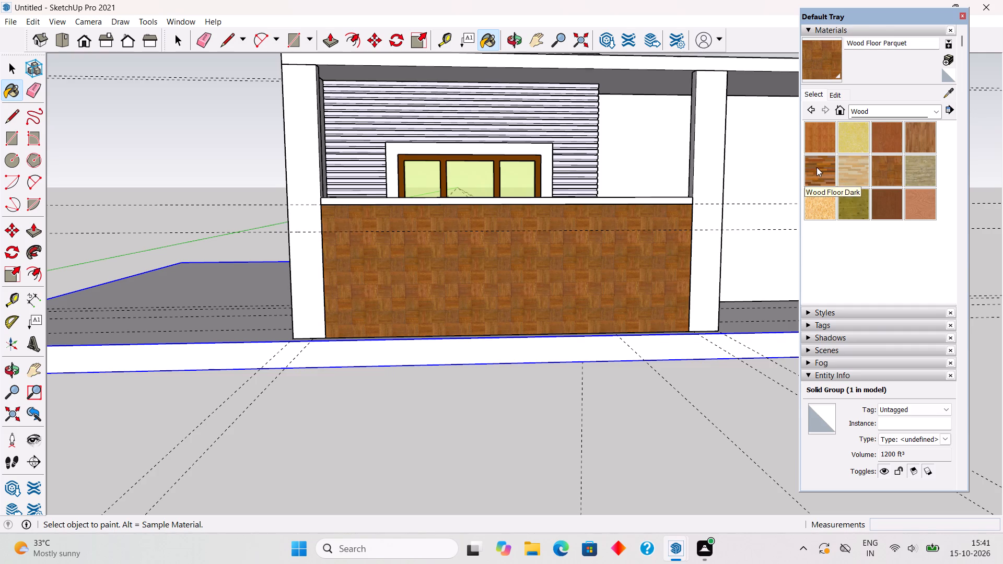
{"action": "left_click", "coordinate": [623, 239]}
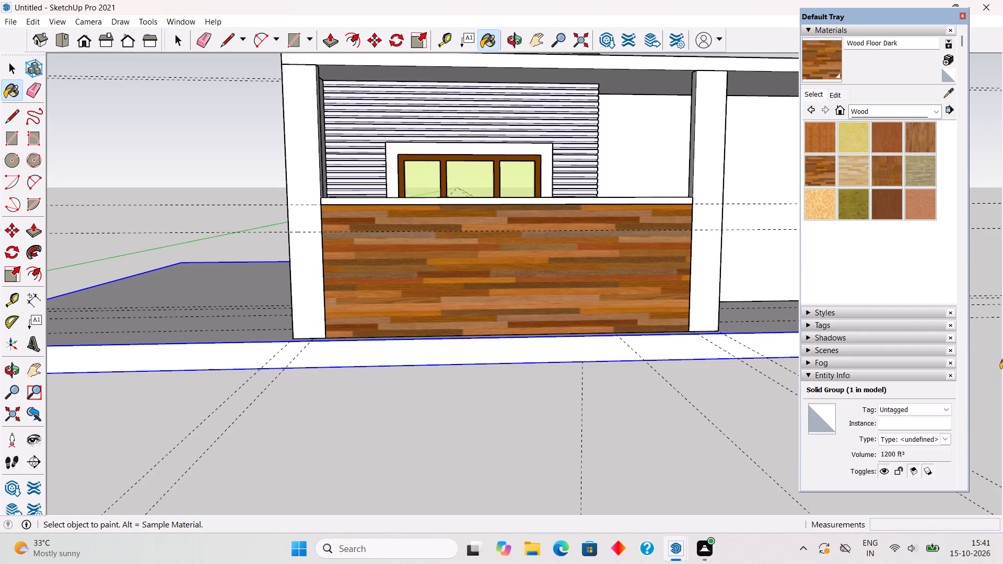
Edit the Wood Floor Dark material and darken its colour to a deeper brown.
{"action": "left_click", "coordinate": [830, 93]}
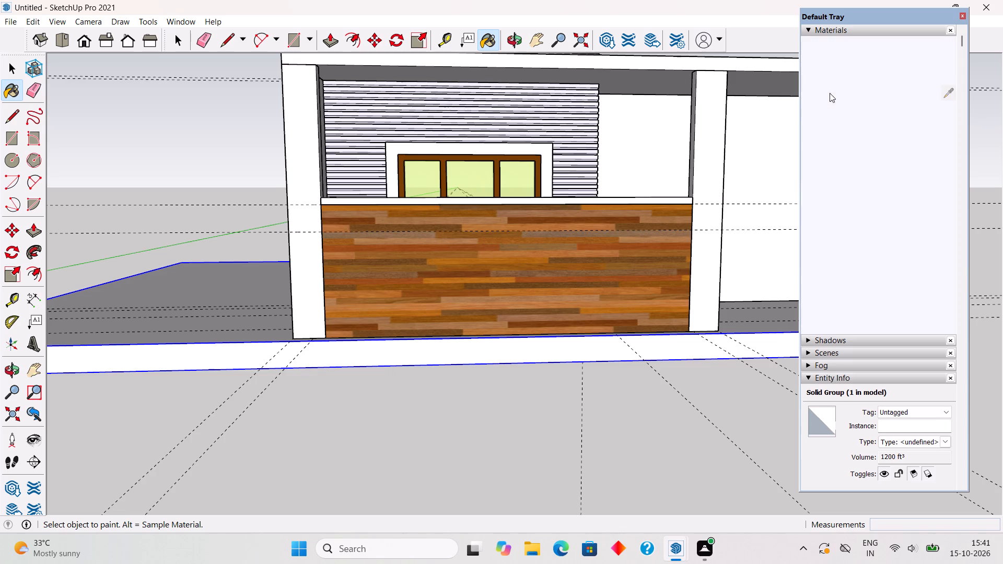
{"action": "left_click_drag", "start_coordinate": [872, 152], "coordinate": [872, 164]}
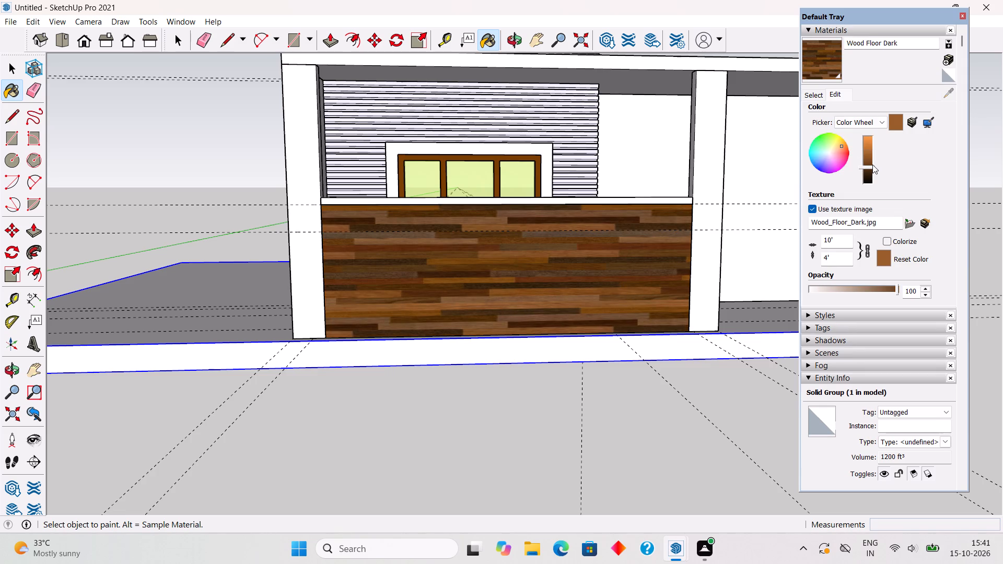
{"action": "left_click_drag", "start_coordinate": [872, 164], "coordinate": [872, 166]}
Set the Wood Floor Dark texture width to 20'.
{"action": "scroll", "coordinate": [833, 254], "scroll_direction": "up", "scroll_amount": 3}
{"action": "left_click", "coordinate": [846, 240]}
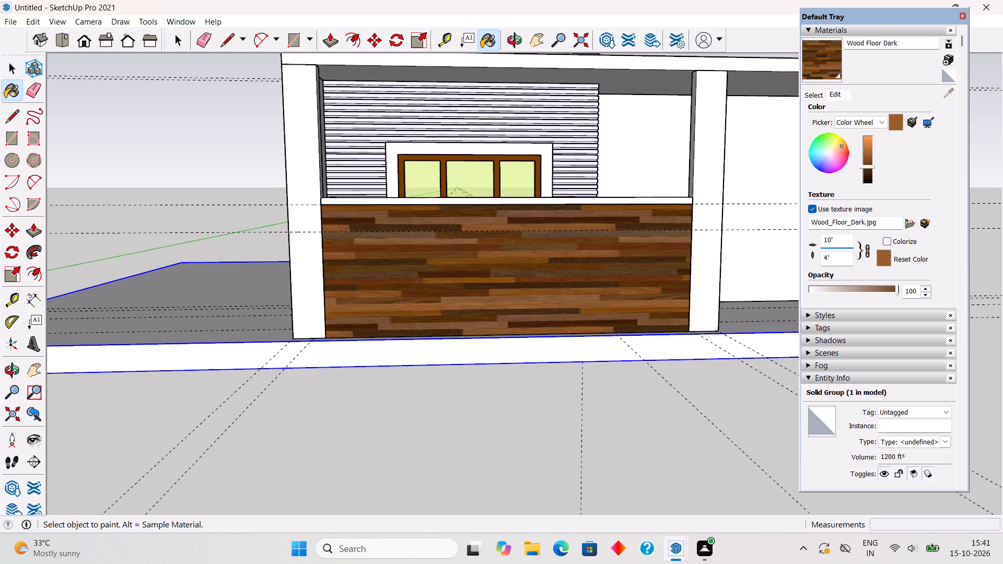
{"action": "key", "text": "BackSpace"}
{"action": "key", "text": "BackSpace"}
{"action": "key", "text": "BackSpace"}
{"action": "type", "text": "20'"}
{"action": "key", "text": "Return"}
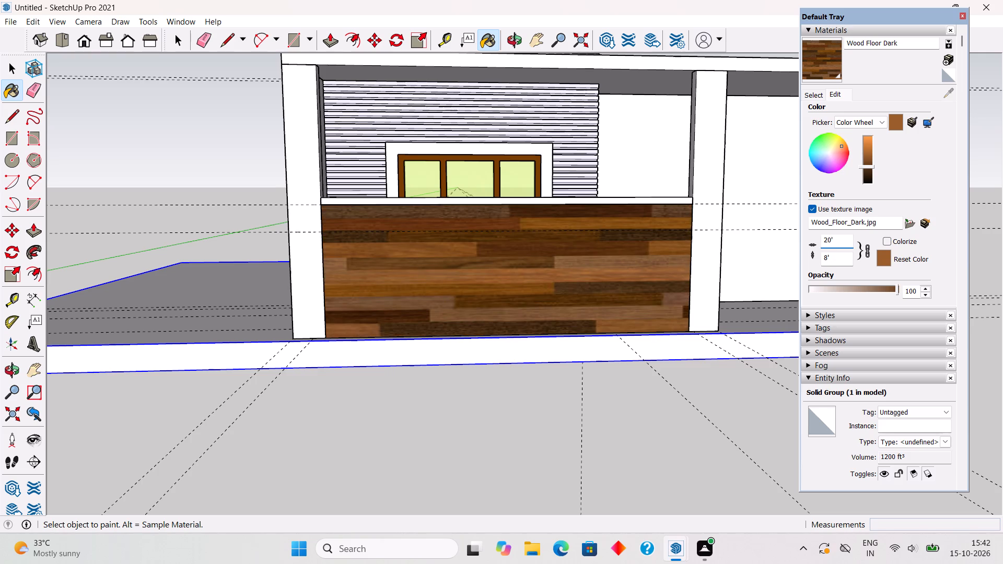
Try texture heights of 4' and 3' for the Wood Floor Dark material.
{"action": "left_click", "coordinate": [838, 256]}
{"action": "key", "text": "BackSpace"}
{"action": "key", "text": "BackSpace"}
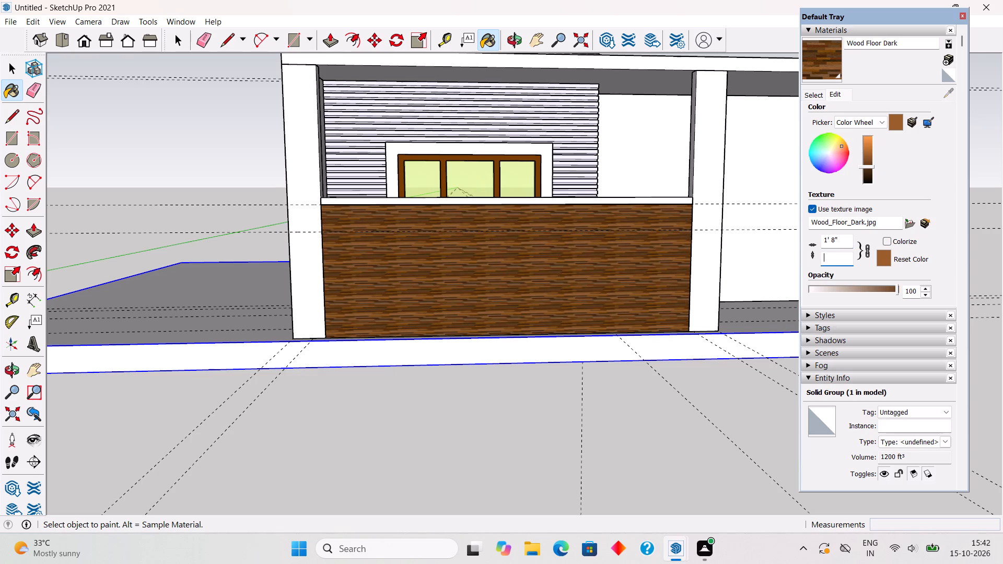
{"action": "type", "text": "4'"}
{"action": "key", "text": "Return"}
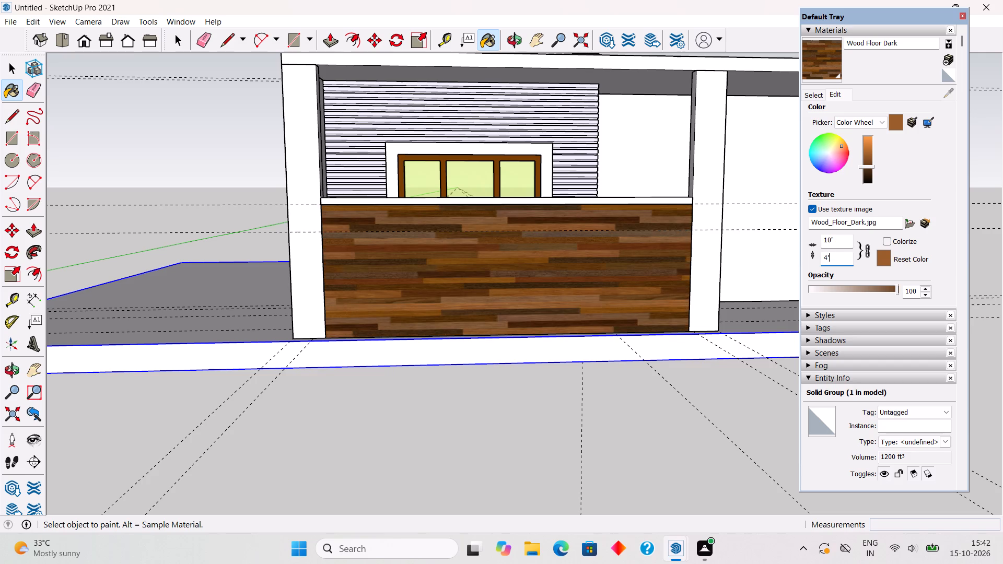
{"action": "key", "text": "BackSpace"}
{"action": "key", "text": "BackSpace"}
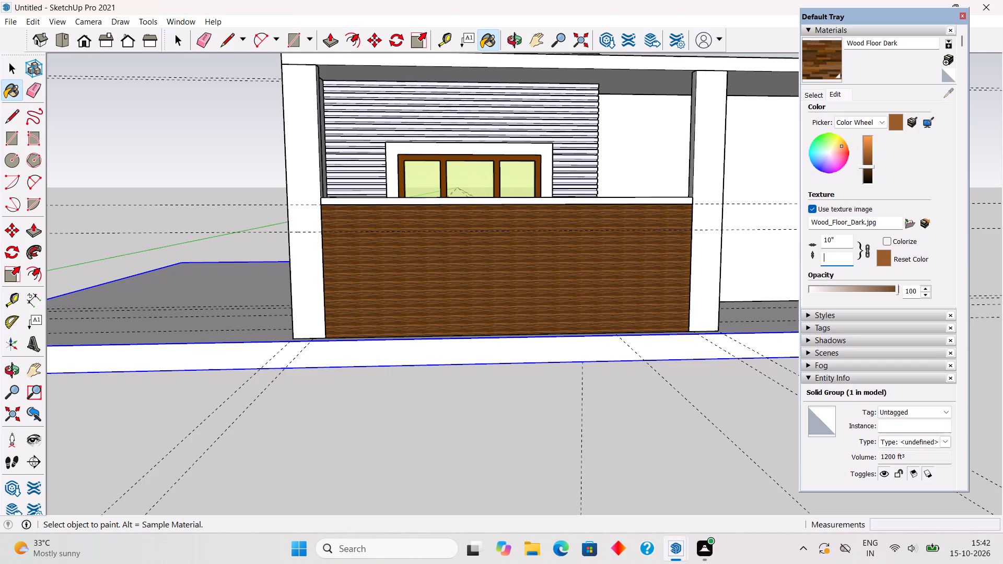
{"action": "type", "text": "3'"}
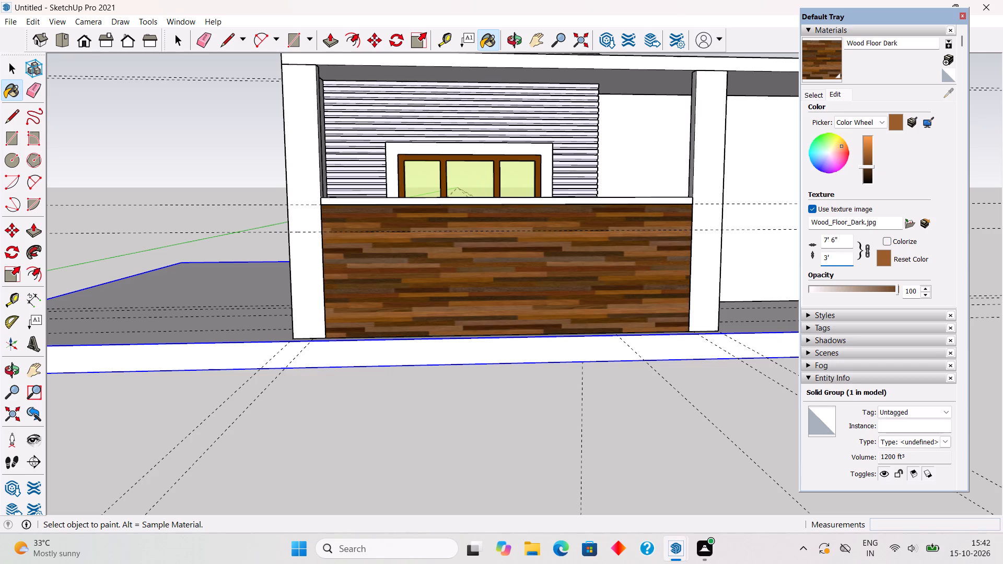
Set the Wood Floor Dark texture height to 2' and leave the Paint Bucket tool.
{"action": "key", "text": "BackSpace"}
{"action": "key", "text": "BackSpace"}
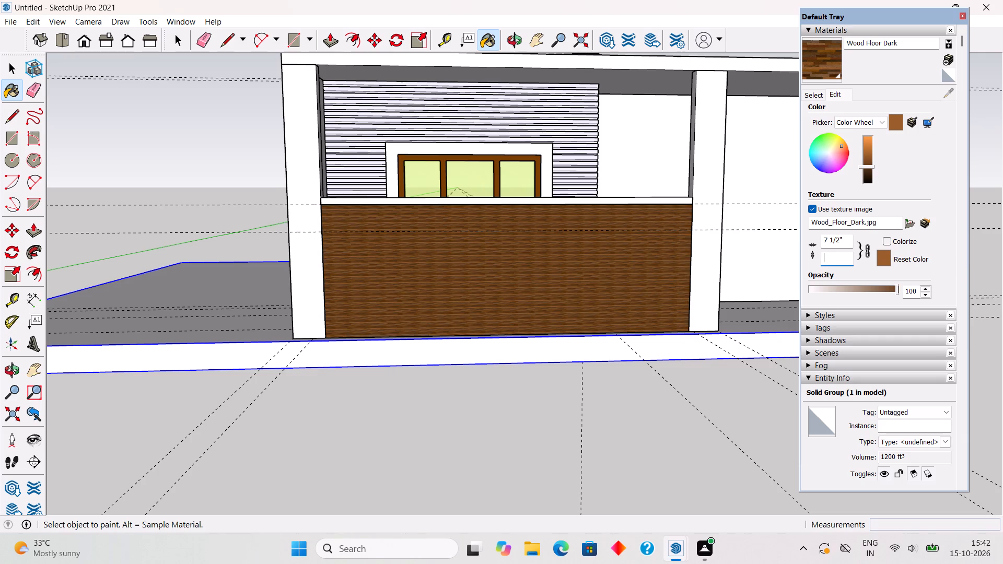
{"action": "type", "text": "2'"}
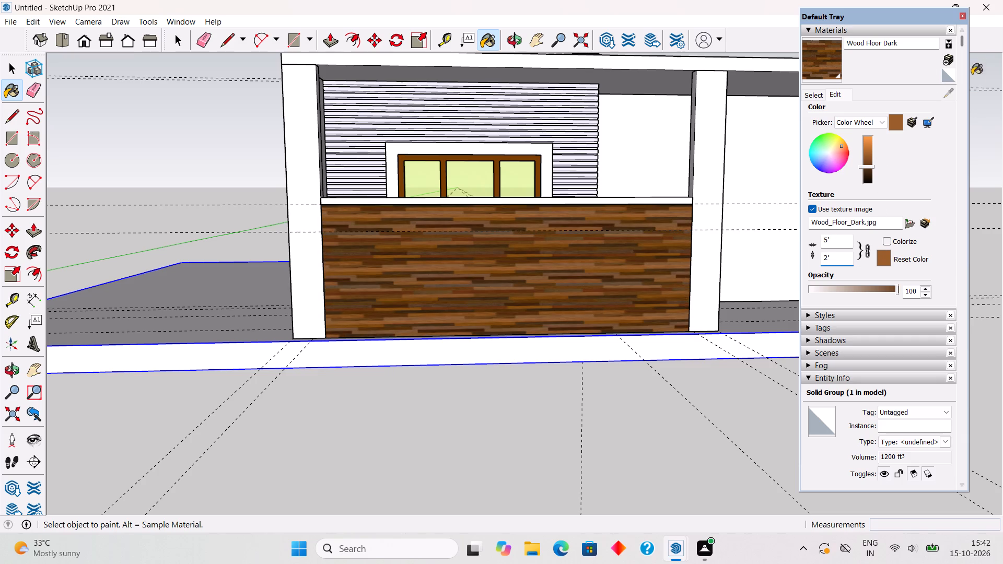
{"action": "key", "text": "space"}
{"action": "left_click", "coordinate": [742, 399]}
{"action": "key", "text": "space"}
Examine the wood-textured low porch wall and its plank scale against the front facade from several distances and angles.
{"action": "scroll", "coordinate": [730, 380], "scroll_direction": "down", "scroll_amount": 4}
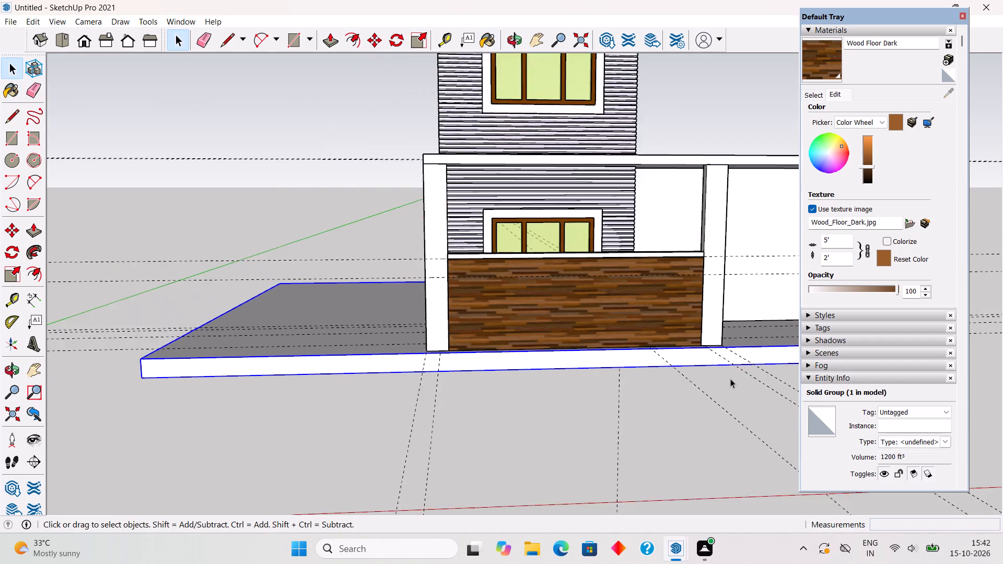
{"action": "scroll", "coordinate": [726, 369], "scroll_direction": "down", "scroll_amount": 4}
{"action": "middle_click_drag", "start_coordinate": [645, 298], "coordinate": [528, 286]}
{"action": "scroll", "coordinate": [528, 286], "scroll_direction": "up", "scroll_amount": 4}
{"action": "middle_click_drag", "start_coordinate": [596, 344], "coordinate": [691, 354]}
{"action": "scroll", "coordinate": [693, 352], "scroll_direction": "up", "scroll_amount": 1}
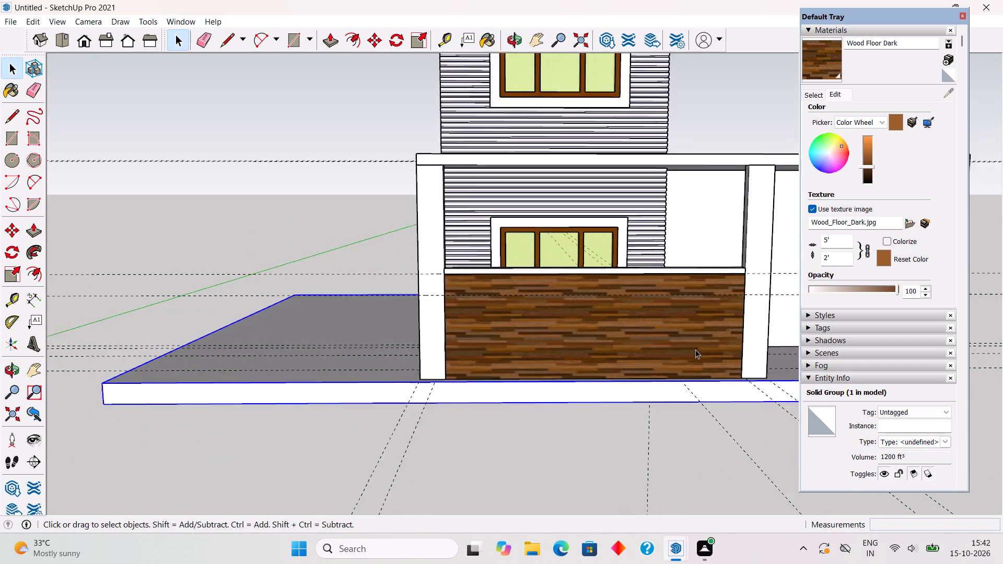
{"action": "scroll", "coordinate": [695, 349], "scroll_direction": "up", "scroll_amount": 1}
{"action": "scroll", "coordinate": [783, 273], "scroll_direction": "up", "scroll_amount": 3}
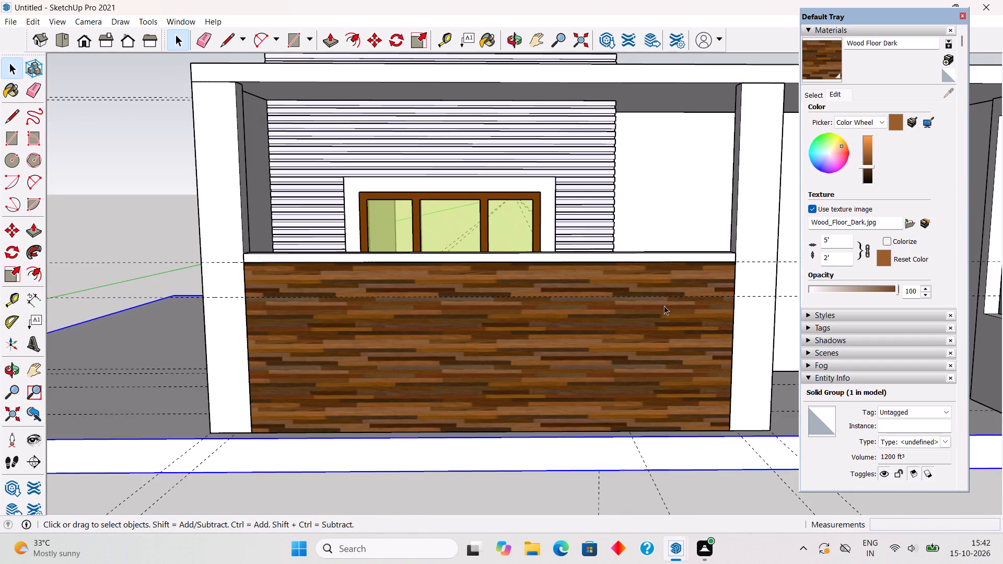
{"action": "middle_click_drag", "start_coordinate": [663, 311], "coordinate": [698, 318]}
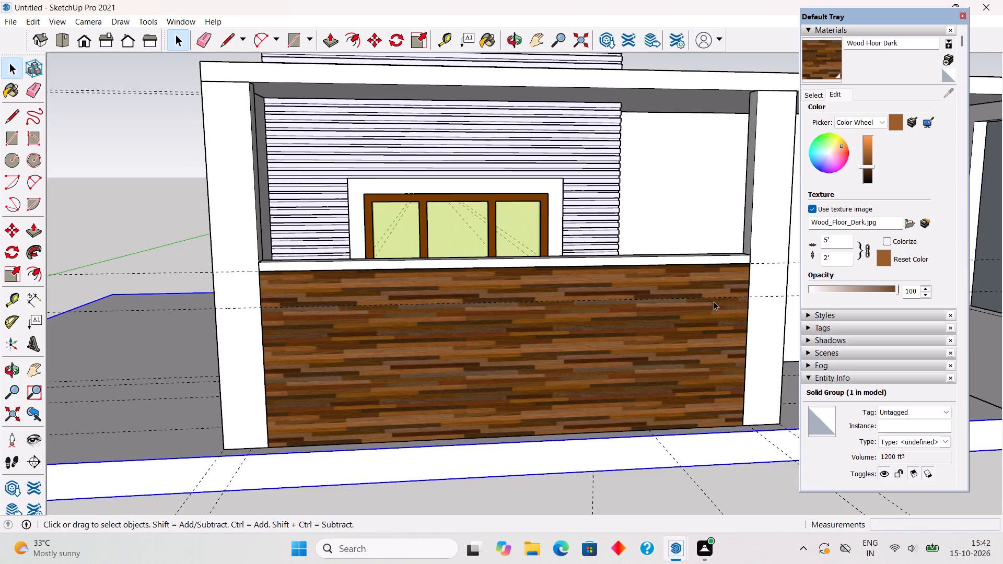
Draw a rectangle about 14' by 1' 11" across the bottom of the wood-clad porch wall and pull it out 6".
{"action": "scroll", "coordinate": [761, 285], "scroll_direction": "down", "scroll_amount": 2}
{"action": "middle_click_drag", "start_coordinate": [623, 357], "coordinate": [605, 381]}
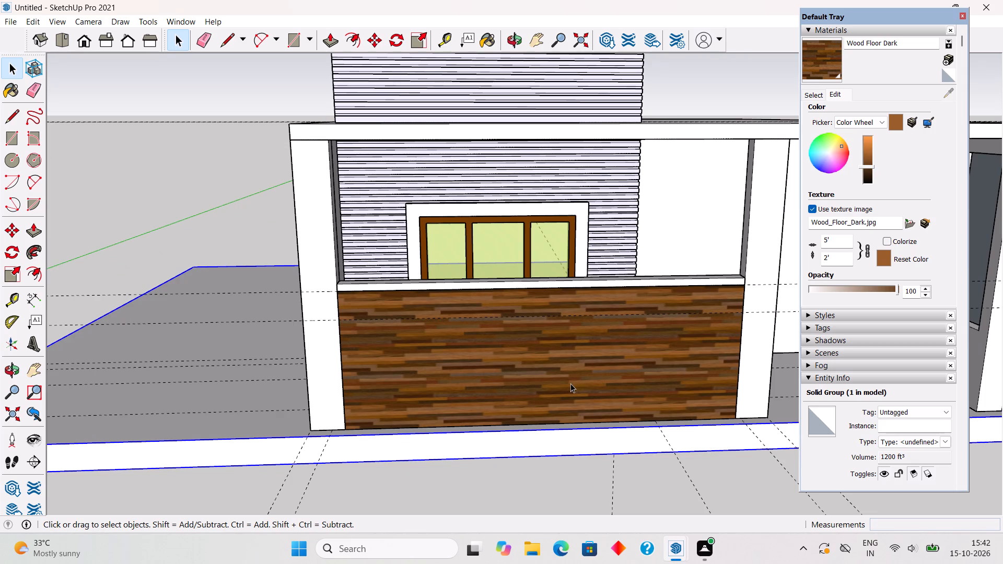
{"action": "key", "text": "r"}
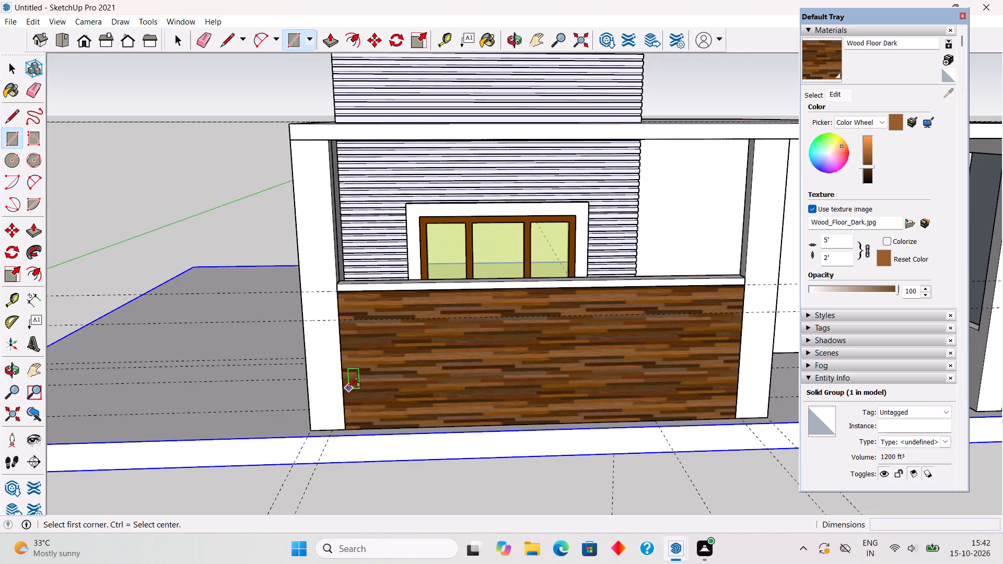
{"action": "left_click", "coordinate": [342, 379]}
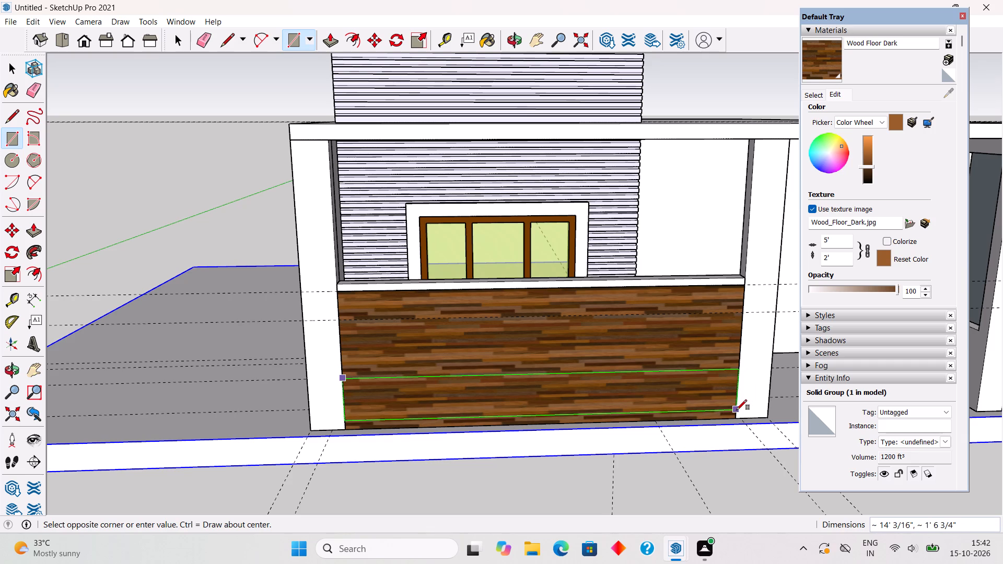
{"action": "left_click", "coordinate": [734, 418]}
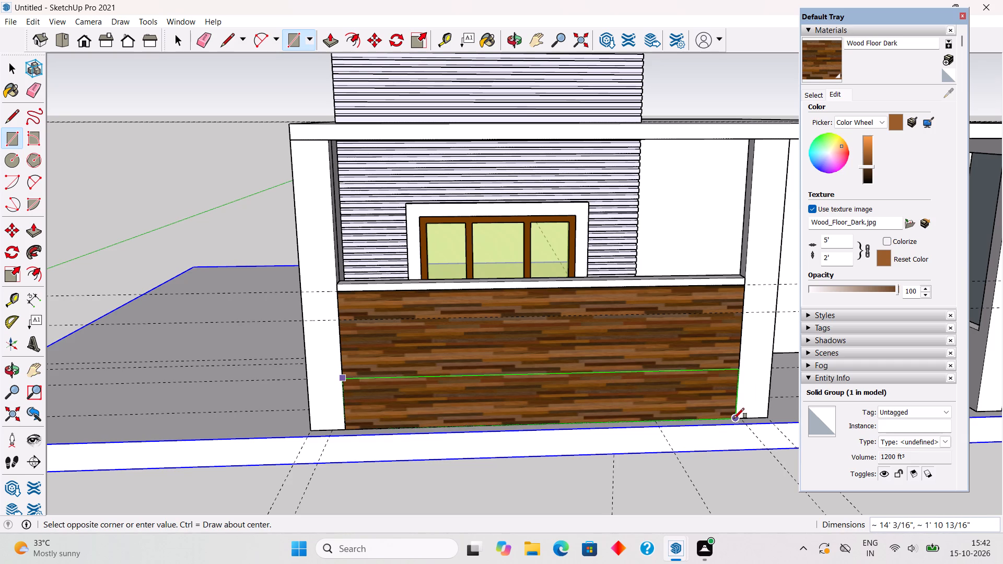
{"action": "key", "text": "p"}
{"action": "left_click", "coordinate": [724, 401]}
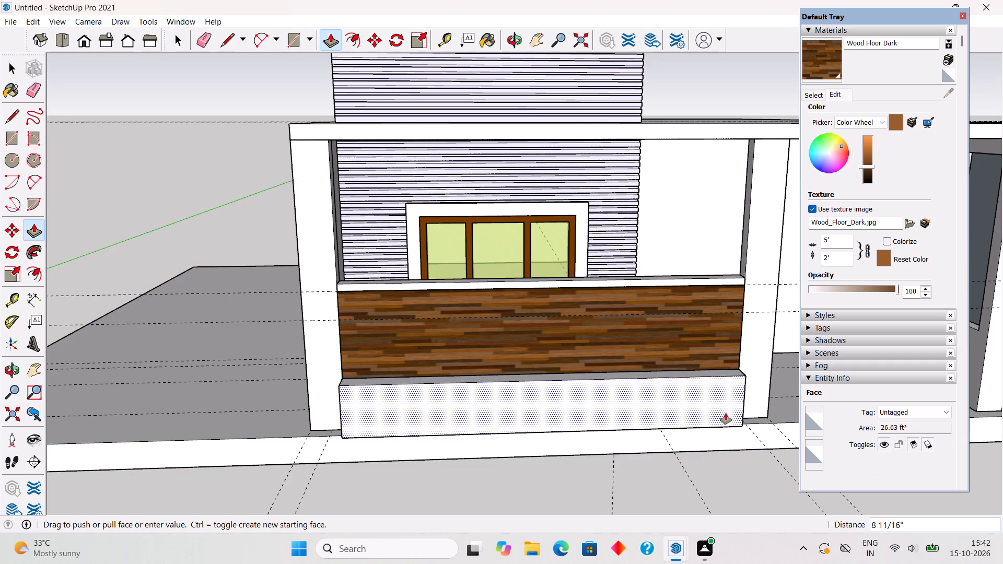
{"action": "left_click", "coordinate": [663, 444]}
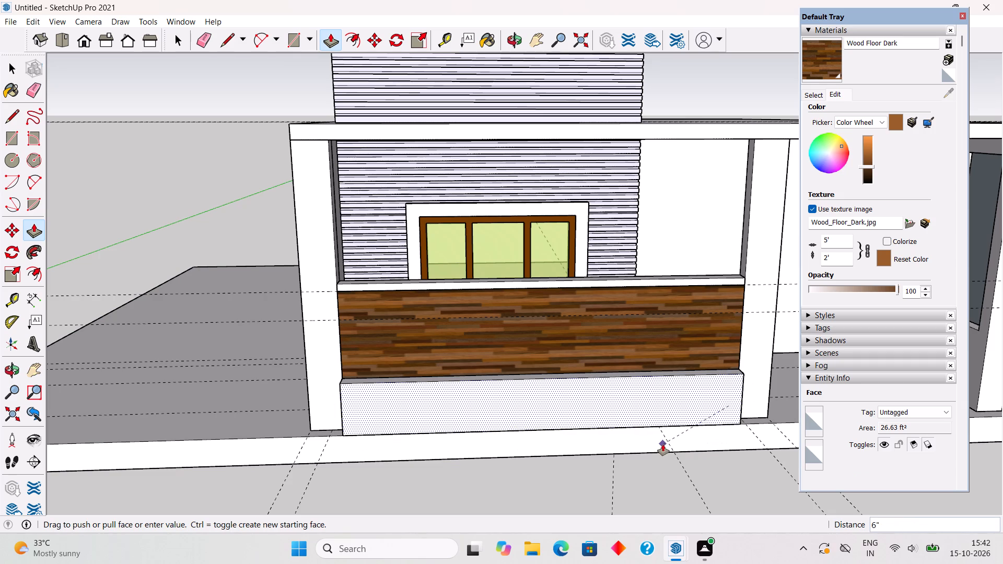
Pull the front face of the new base block out another 6".
{"action": "key", "text": "space"}
{"action": "triple_click", "coordinate": [663, 403]}
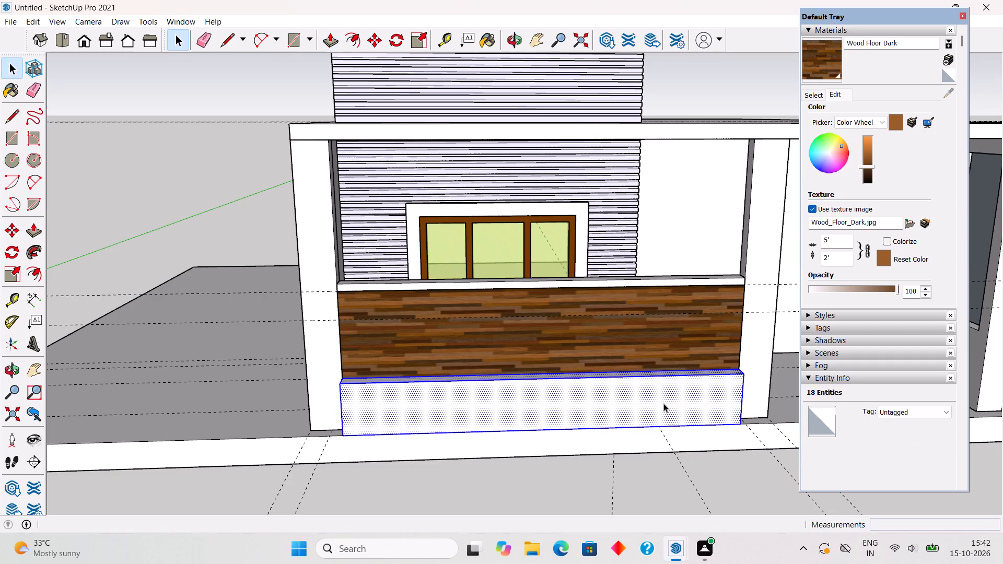
{"action": "middle_click_drag", "start_coordinate": [694, 403], "coordinate": [499, 376]}
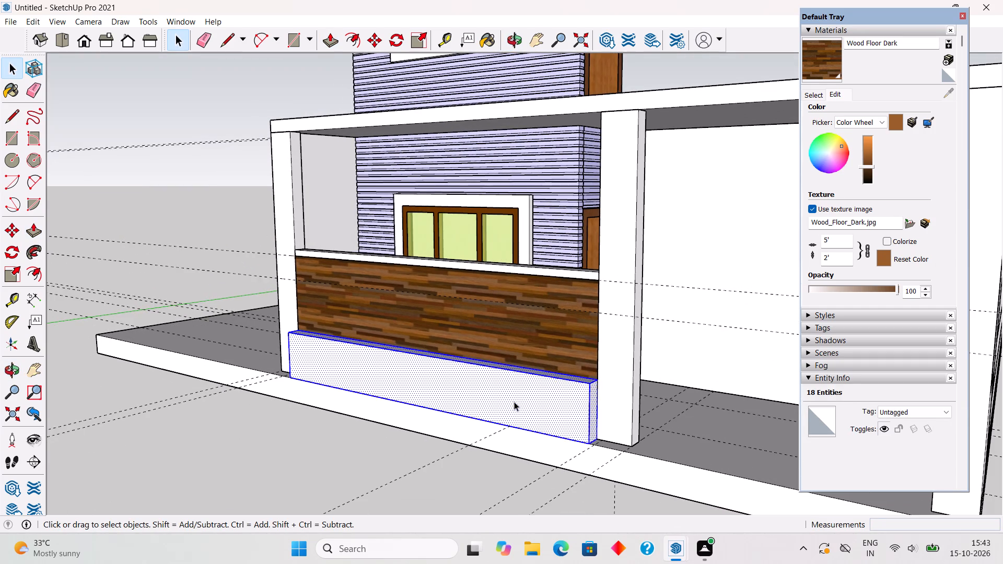
{"action": "key", "text": "p"}
{"action": "left_click", "coordinate": [517, 398]}
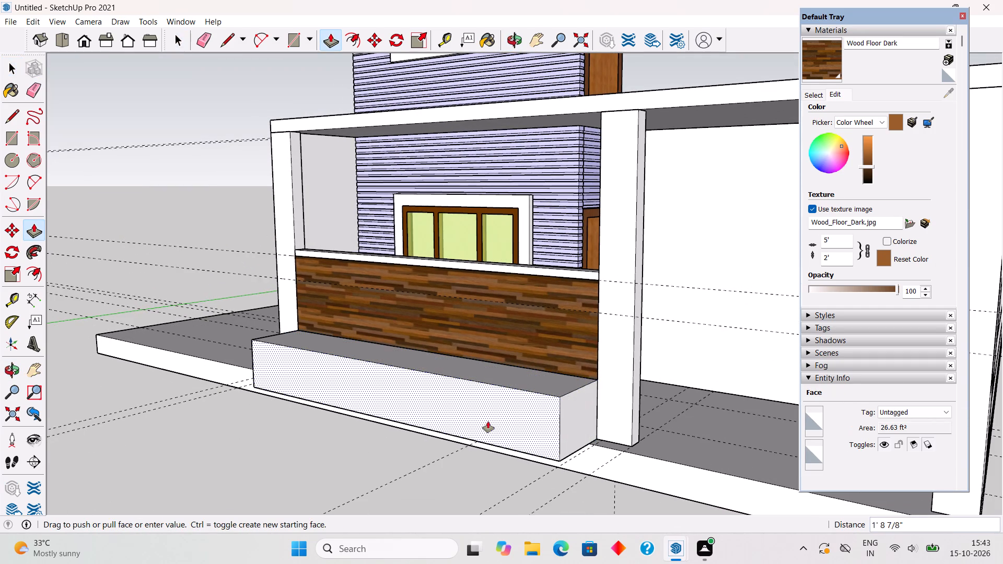
{"action": "type", "text": "6\""}
{"action": "key", "text": "Return"}
Make the whole base block in front of the porch wall a group.
{"action": "key", "text": "space"}
{"action": "middle_click_drag", "start_coordinate": [432, 415], "coordinate": [518, 444]}
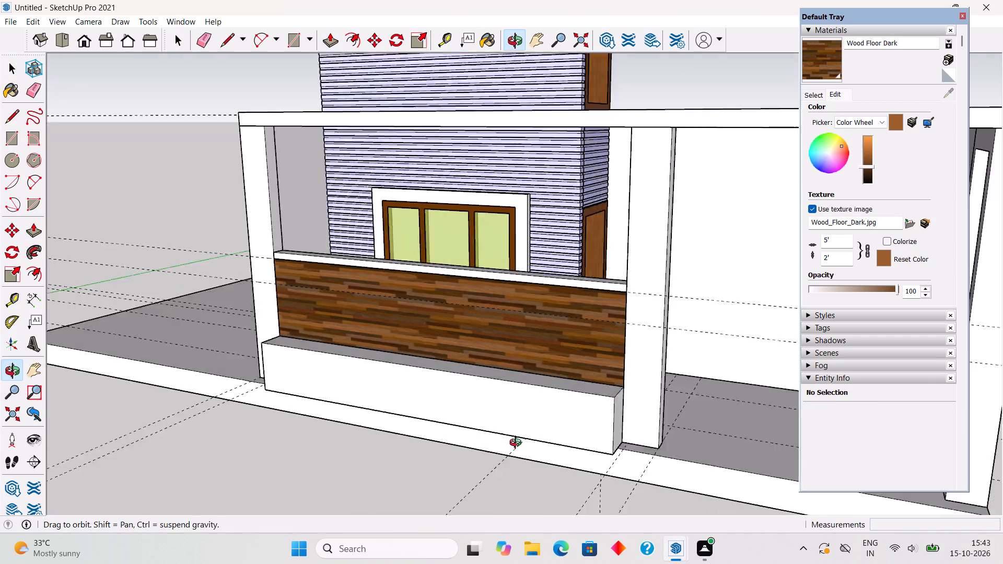
{"action": "middle_click_drag", "start_coordinate": [518, 444], "coordinate": [680, 434]}
{"action": "triple_click", "coordinate": [611, 396]}
{"action": "right_click", "coordinate": [611, 396]}
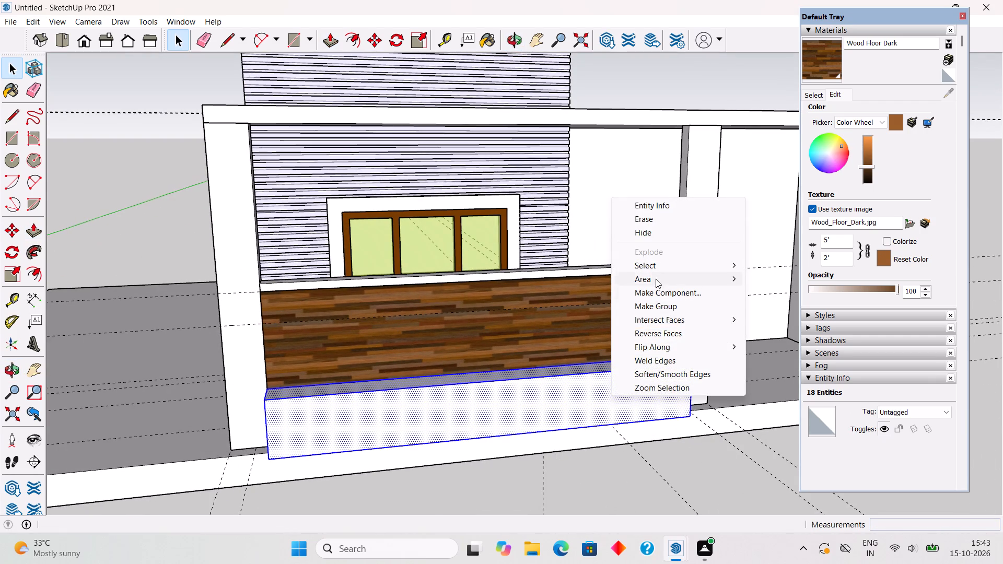
{"action": "left_click", "coordinate": [667, 309]}
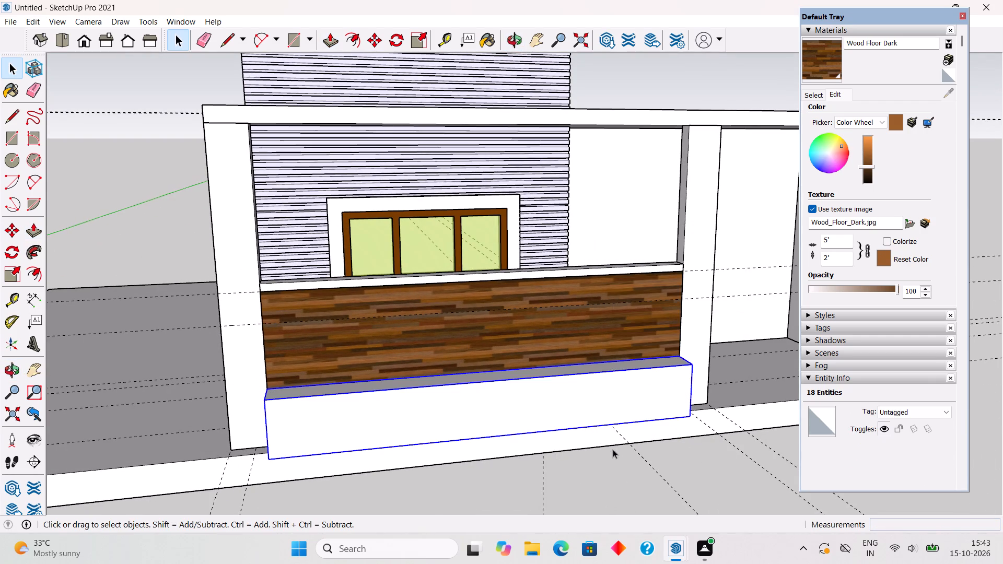
{"action": "left_click", "coordinate": [604, 471]}
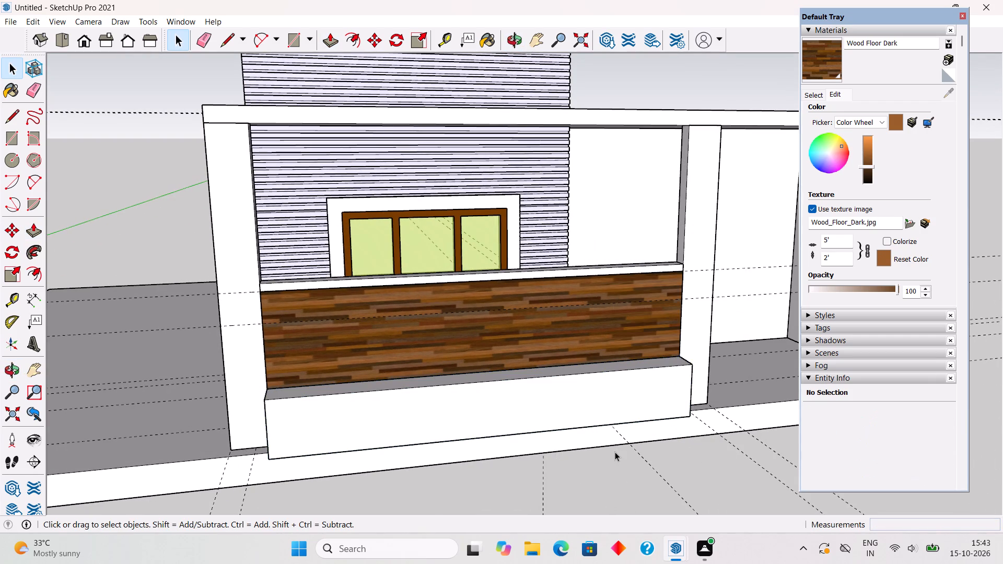
Draw a rectangle about 6' 5" by 2' 1" mid-wall on the wood cladding, down to the base block, and pull it out 6".
{"action": "key", "text": "r"}
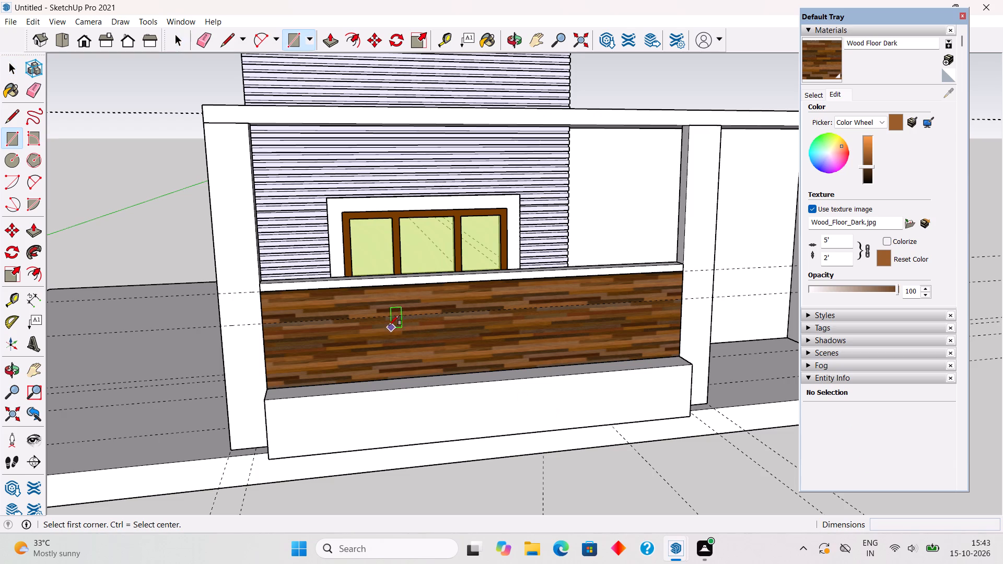
{"action": "left_click", "coordinate": [386, 319]}
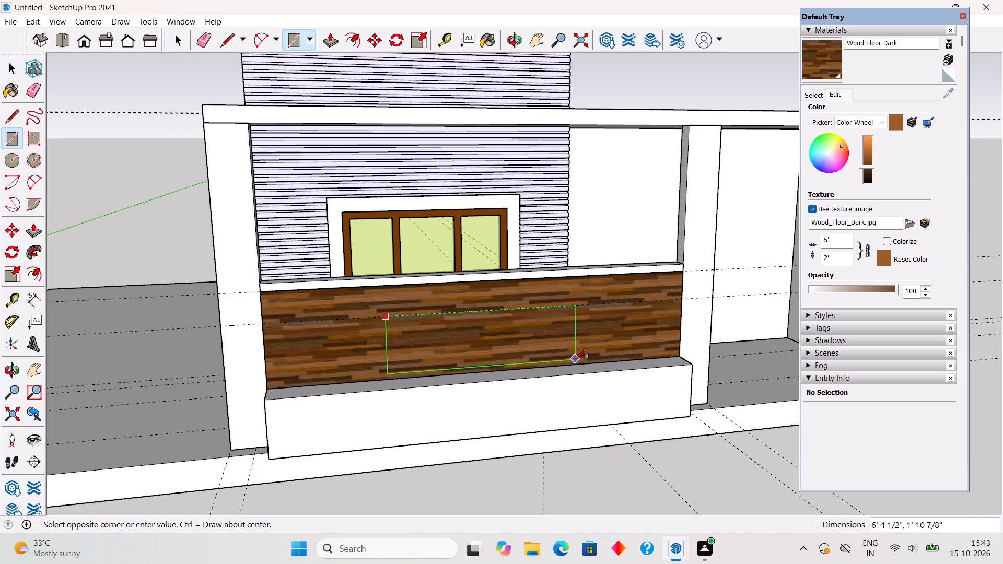
{"action": "scroll", "coordinate": [576, 362], "scroll_direction": "up", "scroll_amount": 4}
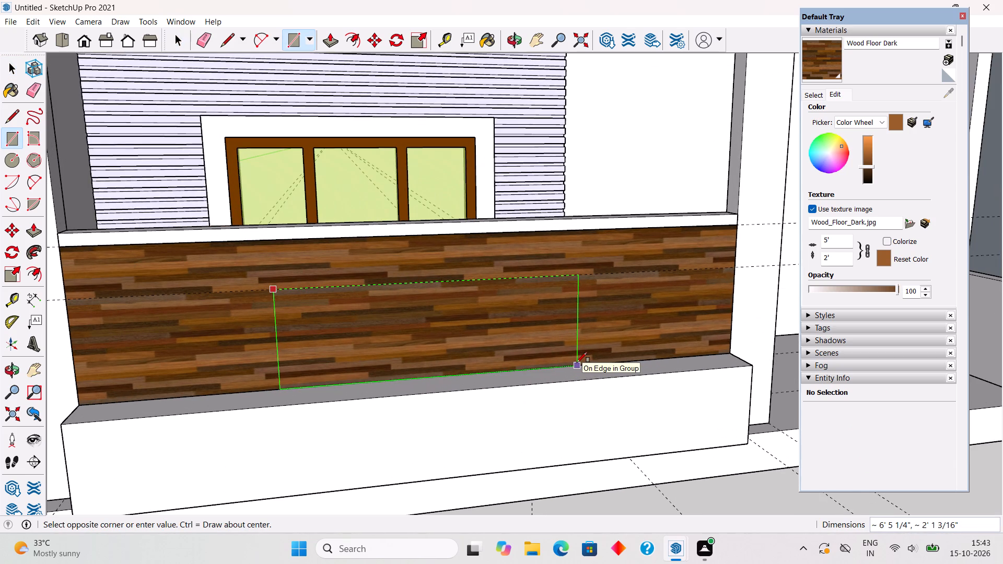
{"action": "left_click", "coordinate": [577, 362]}
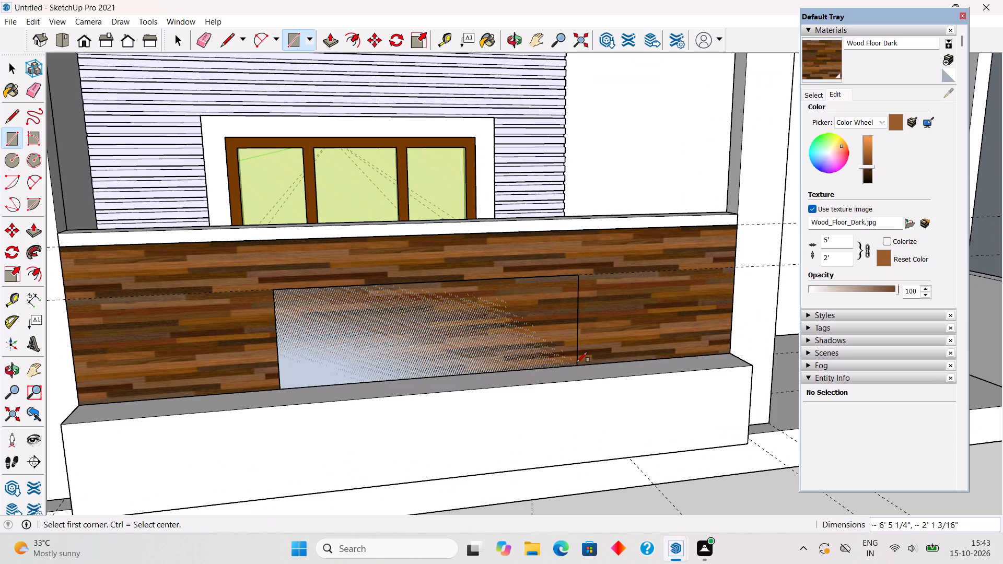
{"action": "key", "text": "p"}
{"action": "left_click", "coordinate": [568, 355]}
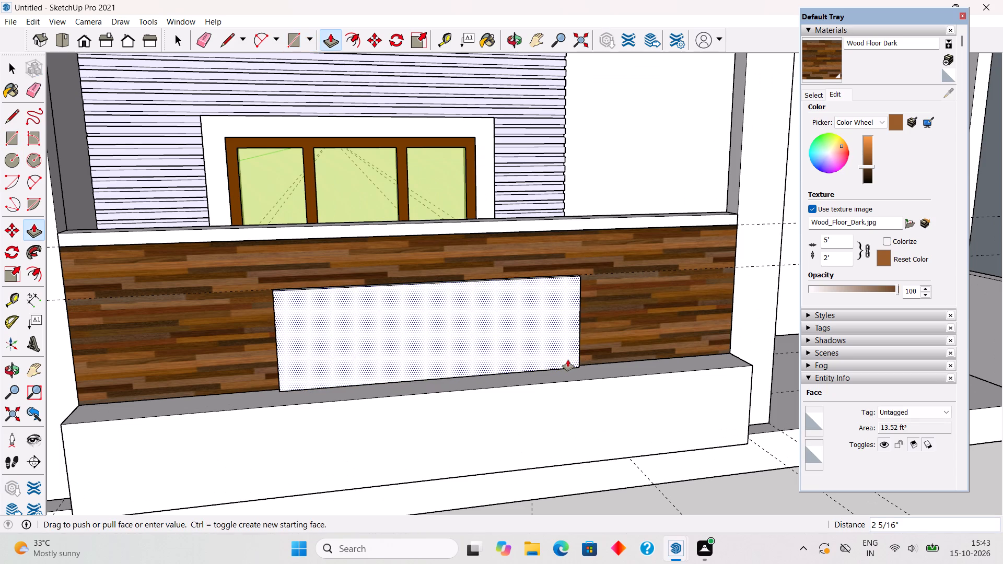
{"action": "type", "text": "6\""}
{"action": "key", "text": "Return"}
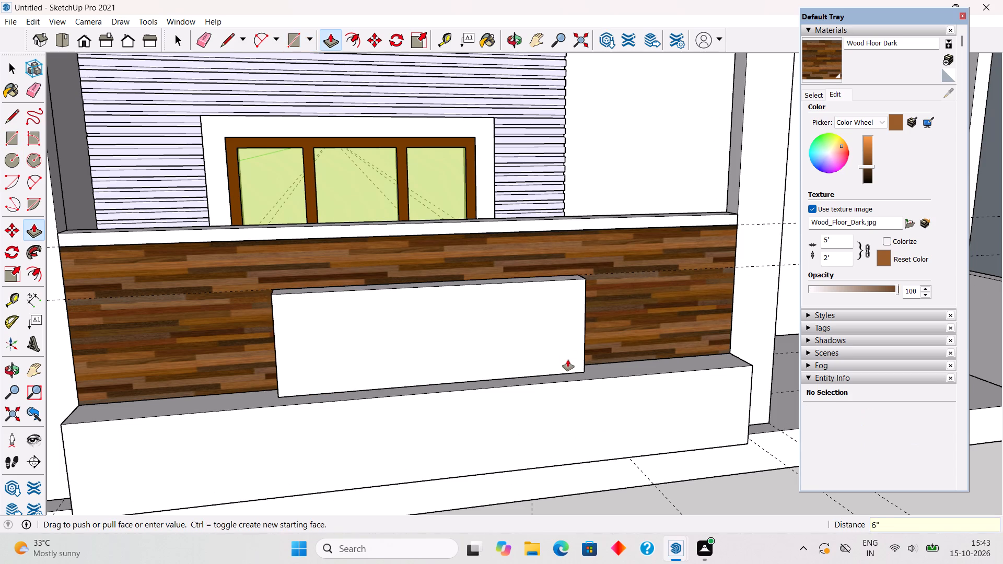
Make the raised panel on the wood cladding a group.
{"action": "key", "text": "space"}
{"action": "left_click", "coordinate": [504, 274]}
{"action": "triple_click", "coordinate": [515, 296]}
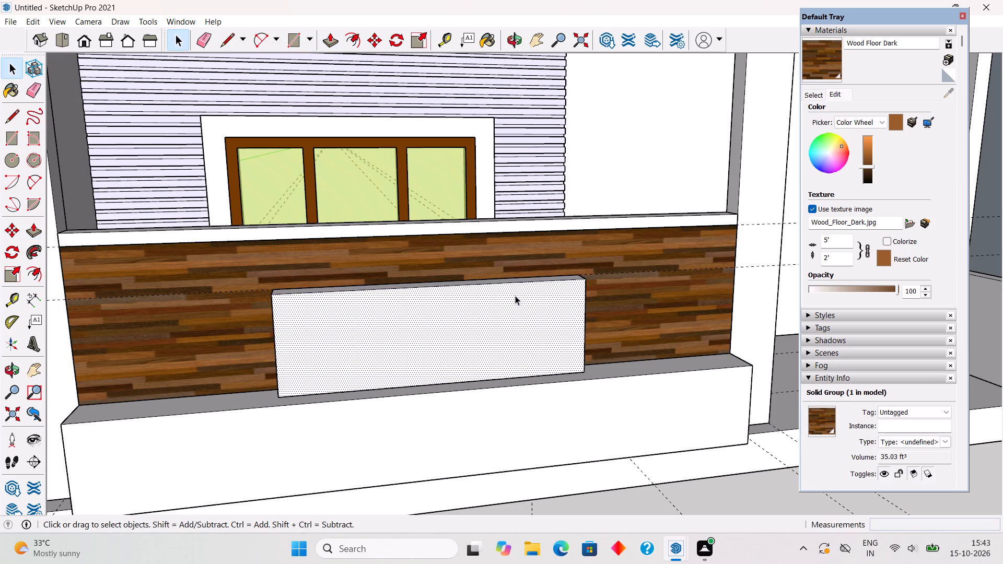
{"action": "right_click", "coordinate": [515, 296]}
{"action": "left_click", "coordinate": [570, 403]}
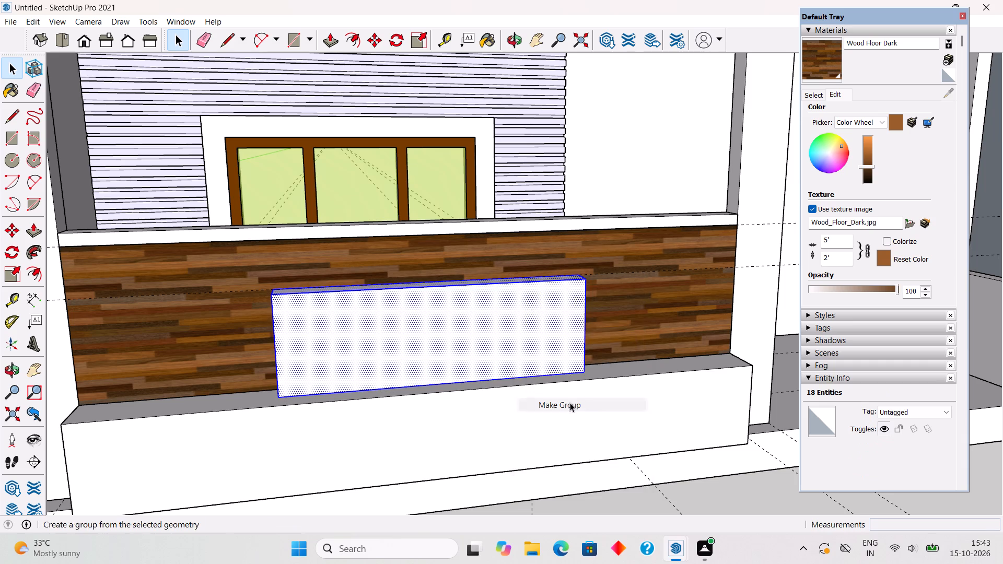
{"action": "middle_click_drag", "start_coordinate": [532, 324], "coordinate": [484, 426]}
{"action": "left_click", "coordinate": [532, 507]}
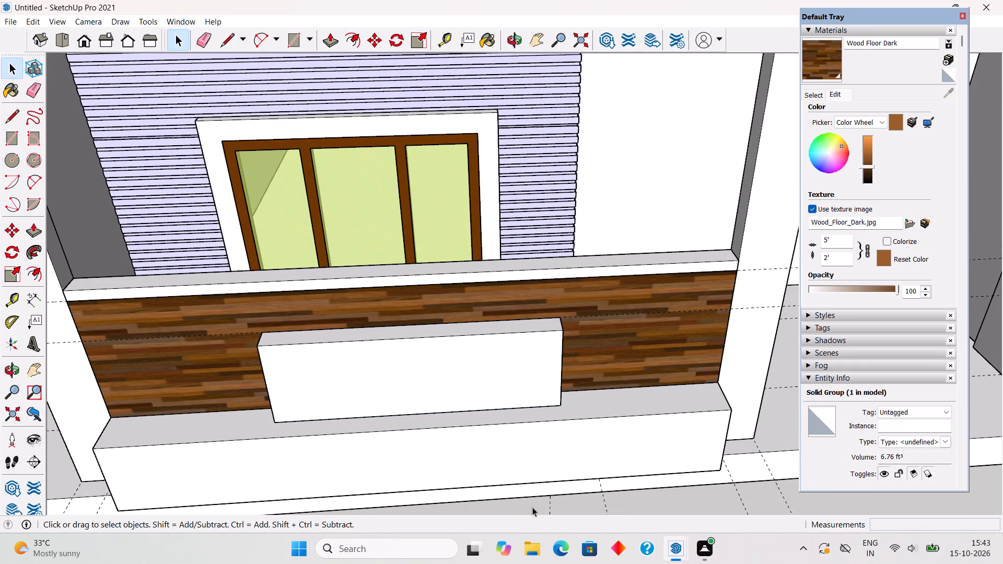
Draw a rectangle over the raised panel's top and pull it up 2" plus another 1" to form a cap.
{"action": "key", "text": "r"}
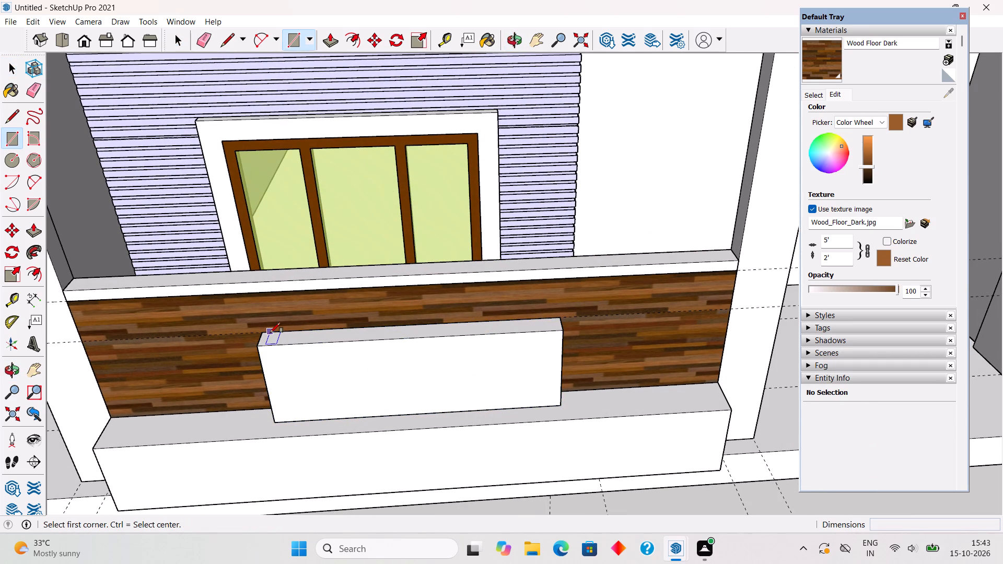
{"action": "left_click", "coordinate": [267, 333]}
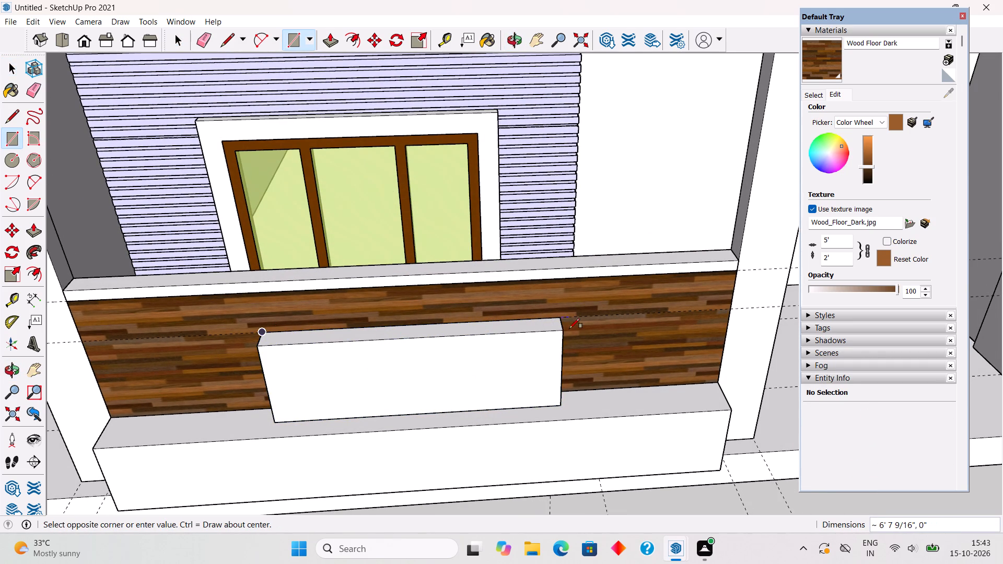
{"action": "left_click", "coordinate": [561, 331]}
{"action": "key", "text": "p"}
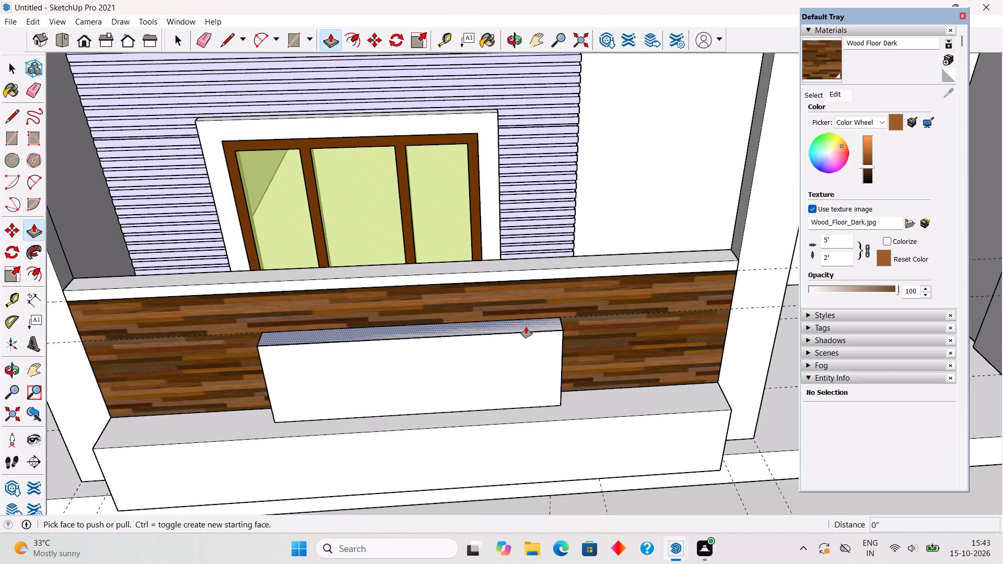
{"action": "left_click", "coordinate": [526, 327]}
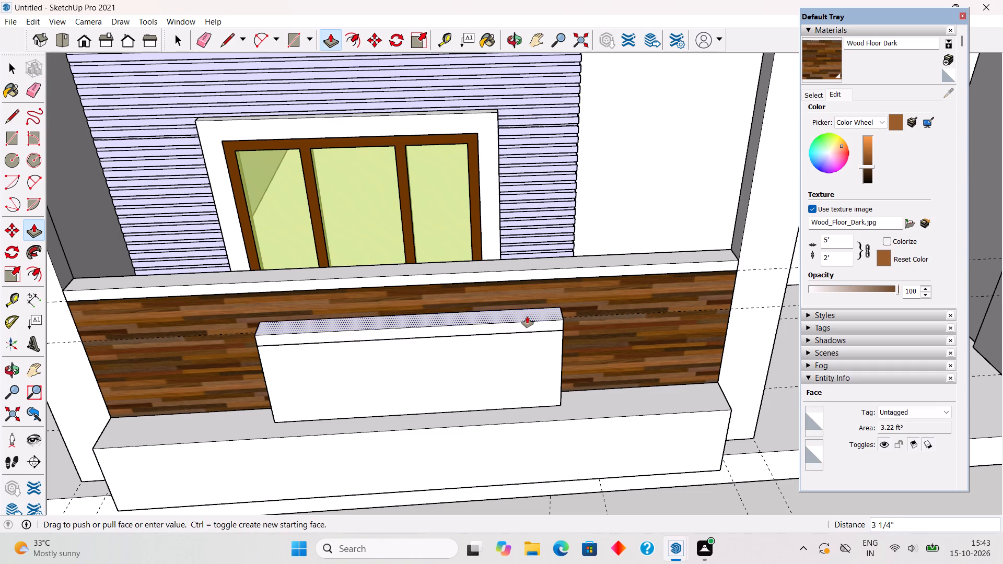
{"action": "type", "text": "2\""}
{"action": "key", "text": "Return"}
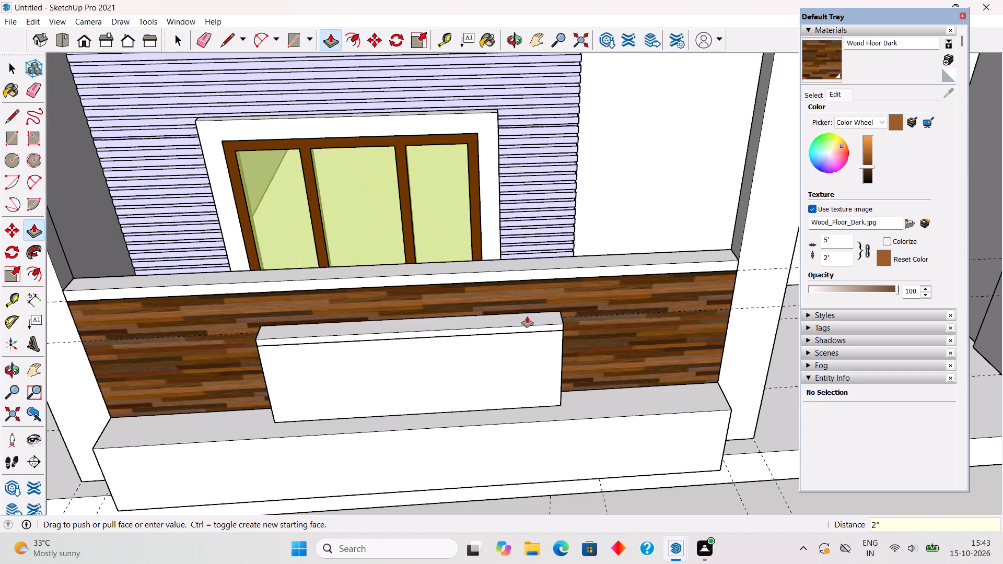
{"action": "left_click", "coordinate": [527, 316]}
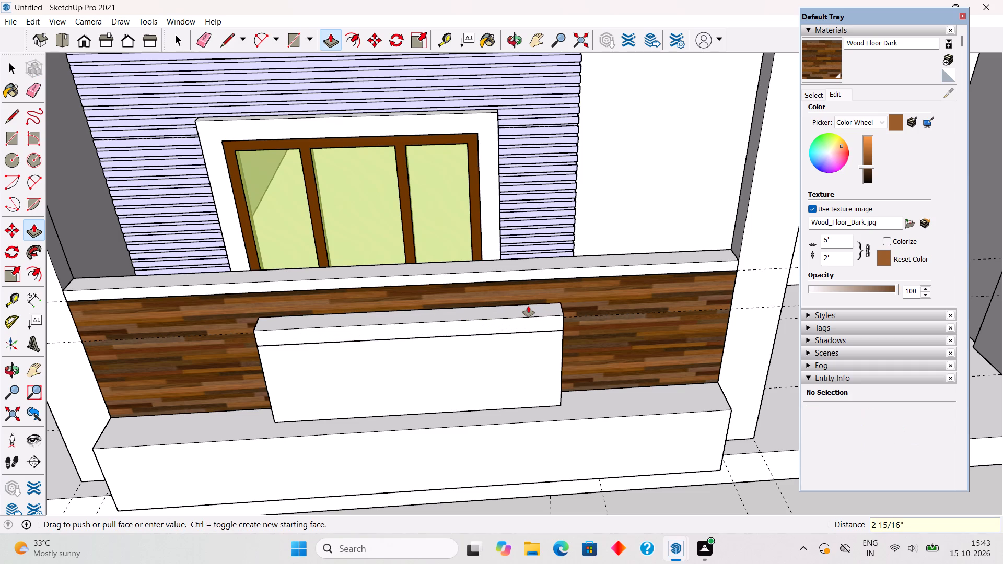
{"action": "type", "text": "1\""}
{"action": "key", "text": "Return"}
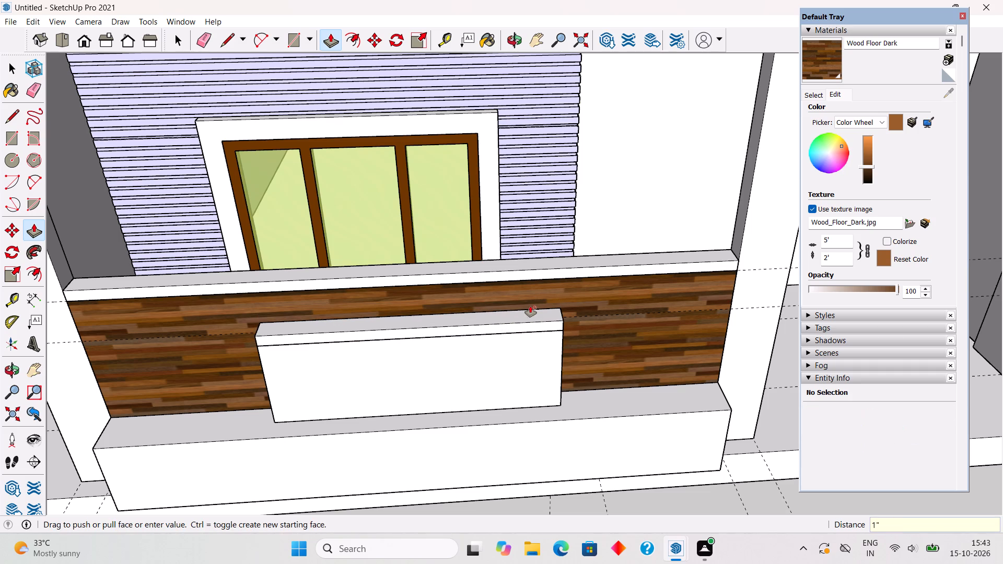
Extend both end faces of the panel's cap outward by 3" each.
{"action": "middle_click_drag", "start_coordinate": [656, 313], "coordinate": [491, 284]}
{"action": "scroll", "coordinate": [479, 321], "scroll_direction": "up", "scroll_amount": 5}
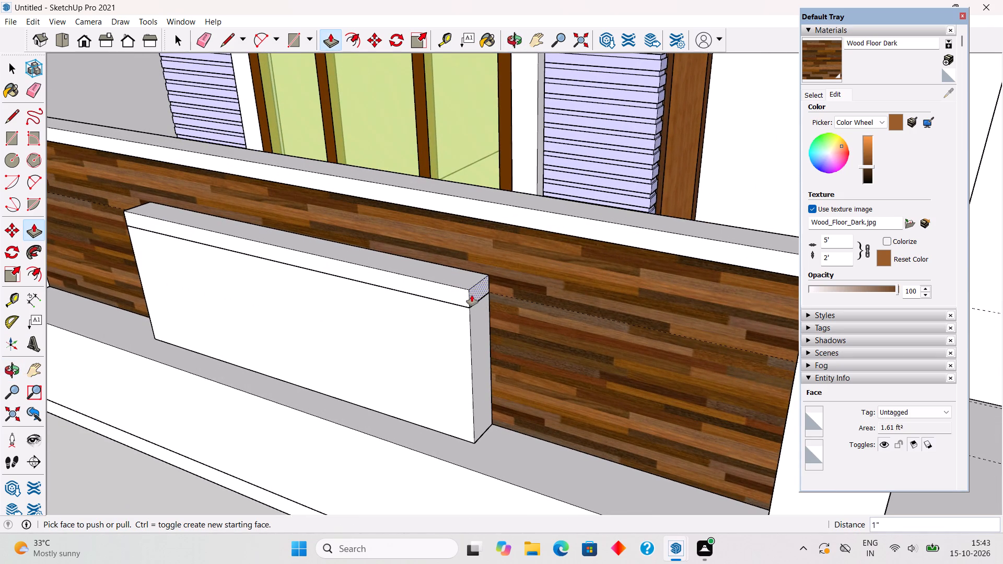
{"action": "left_click", "coordinate": [472, 295]}
{"action": "type", "text": "3\""}
{"action": "key", "text": "Return"}
{"action": "scroll", "coordinate": [496, 298], "scroll_direction": "down", "scroll_amount": 4}
{"action": "middle_click_drag", "start_coordinate": [411, 333], "coordinate": [797, 334]}
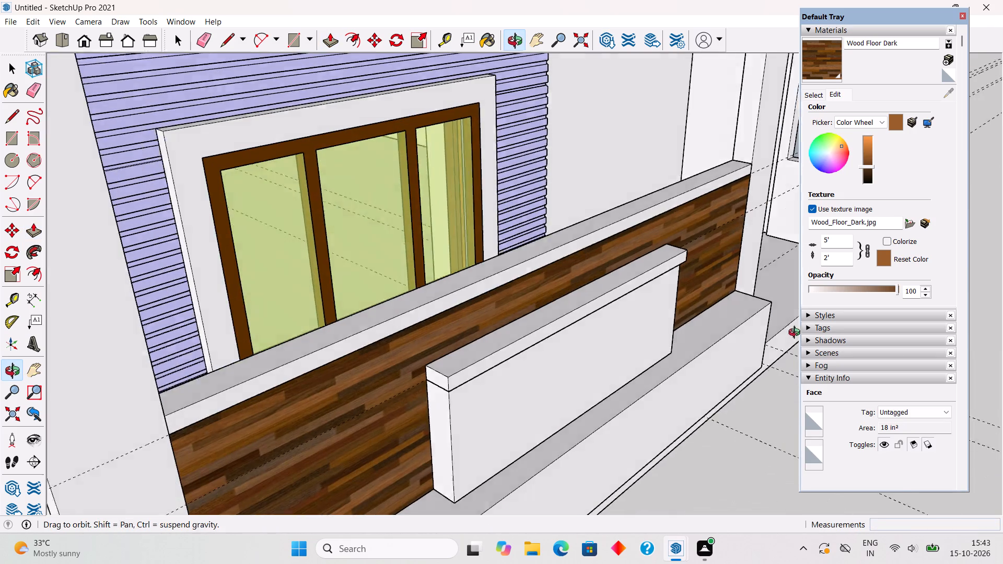
{"action": "middle_click_drag", "start_coordinate": [797, 334], "coordinate": [810, 328]}
{"action": "left_click", "coordinate": [465, 377]}
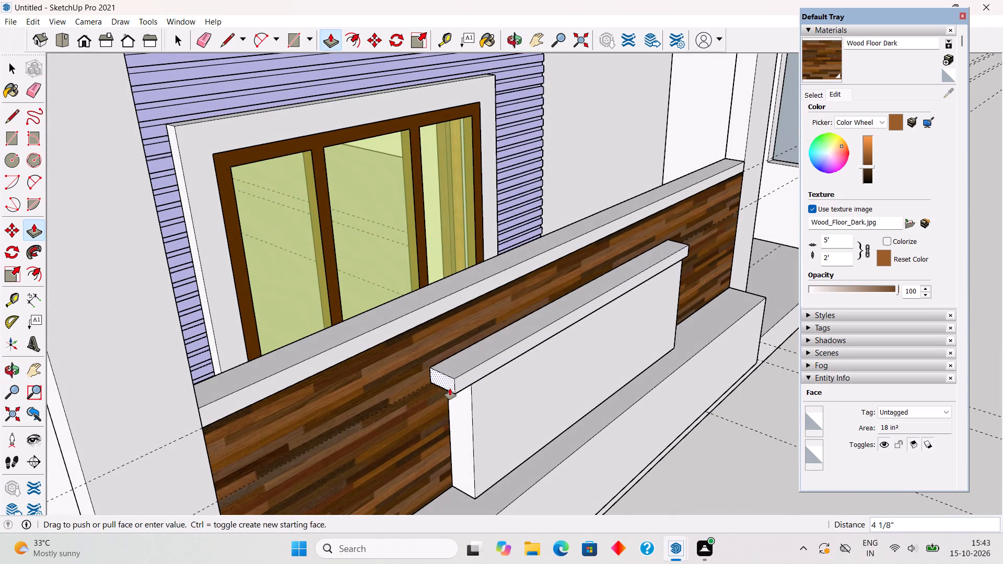
{"action": "type", "text": "3\""}
{"action": "key", "text": "Return"}
Make the overhanging cap on the raised panel a group.
{"action": "key", "text": "space"}
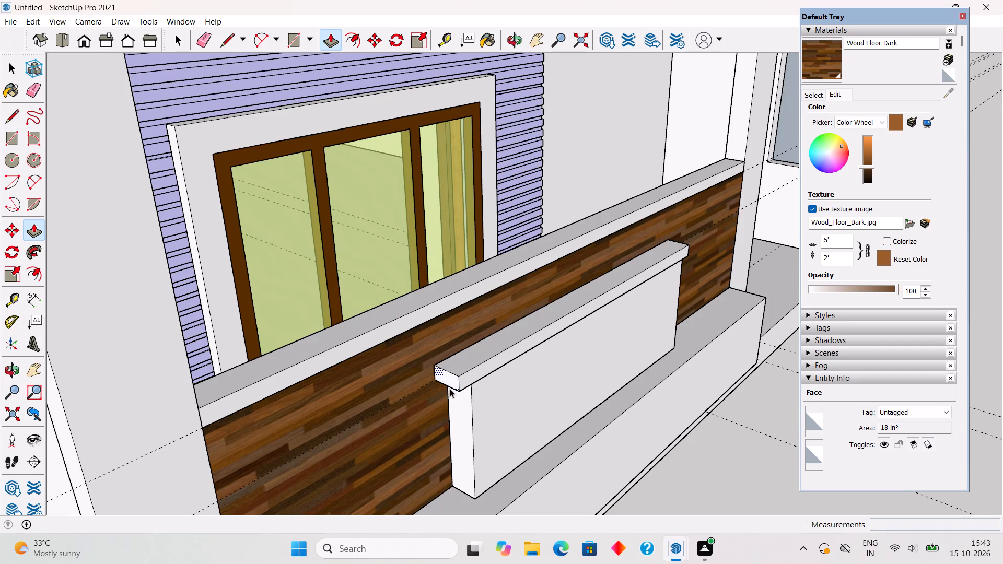
{"action": "triple_click", "coordinate": [492, 365]}
{"action": "right_click", "coordinate": [492, 365]}
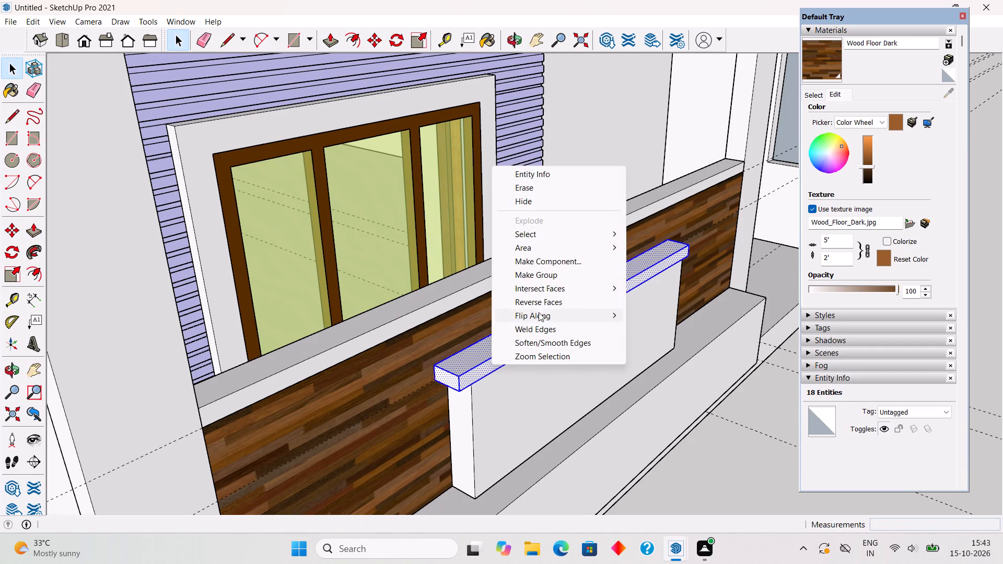
{"action": "left_click", "coordinate": [544, 272]}
{"action": "left_click", "coordinate": [703, 452]}
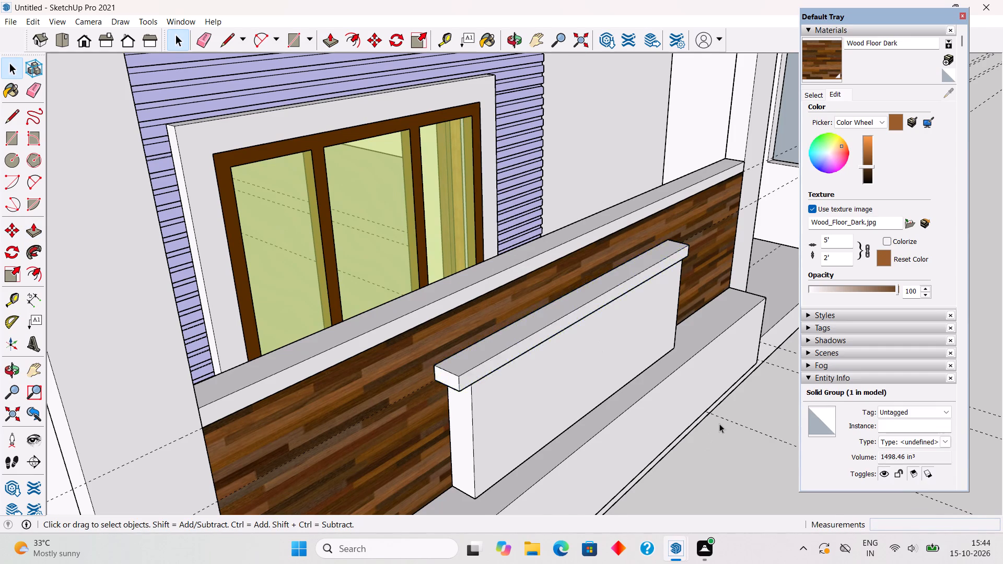
Push the top face of the base block below the wood cladding down 10" and pull it back up 2".
{"action": "scroll", "coordinate": [721, 421], "scroll_direction": "down", "scroll_amount": 6}
{"action": "middle_click_drag", "start_coordinate": [680, 414], "coordinate": [466, 337]}
{"action": "scroll", "coordinate": [478, 348], "scroll_direction": "down", "scroll_amount": 8}
{"action": "middle_click_drag", "start_coordinate": [520, 357], "coordinate": [504, 305]}
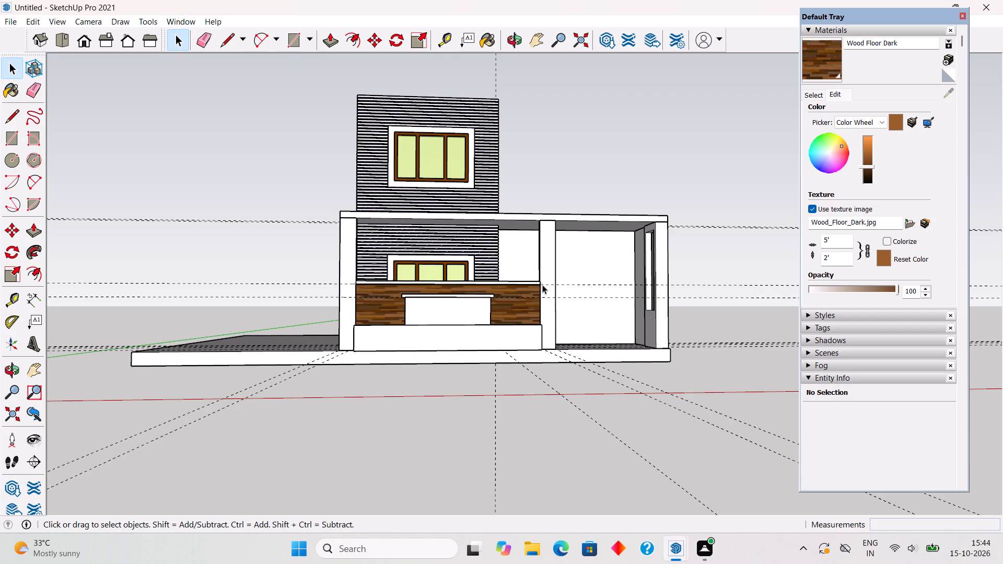
{"action": "middle_click_drag", "start_coordinate": [541, 283], "coordinate": [537, 401]}
{"action": "scroll", "coordinate": [522, 341], "scroll_direction": "up", "scroll_amount": 9}
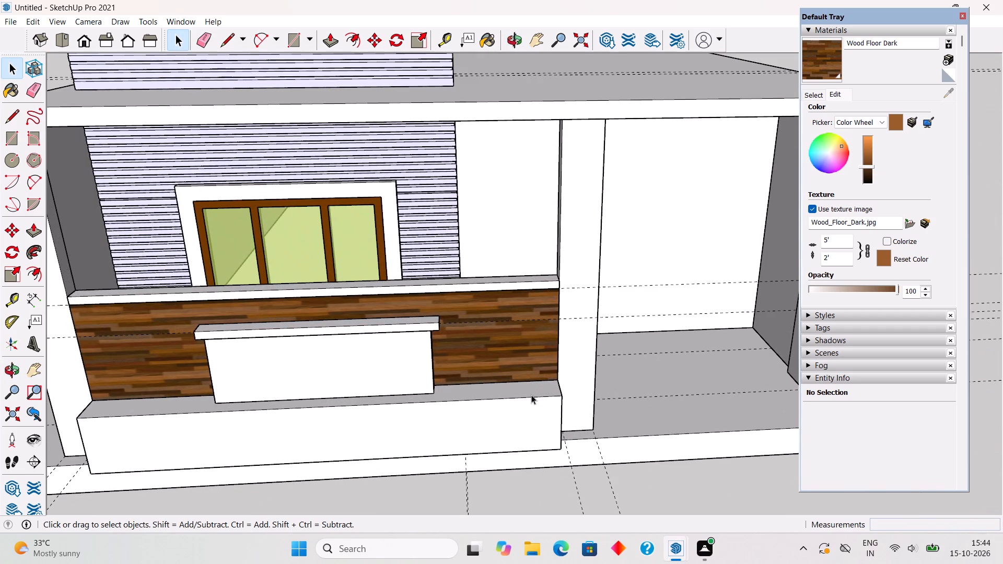
{"action": "triple_click", "coordinate": [531, 392]}
{"action": "key", "text": "p"}
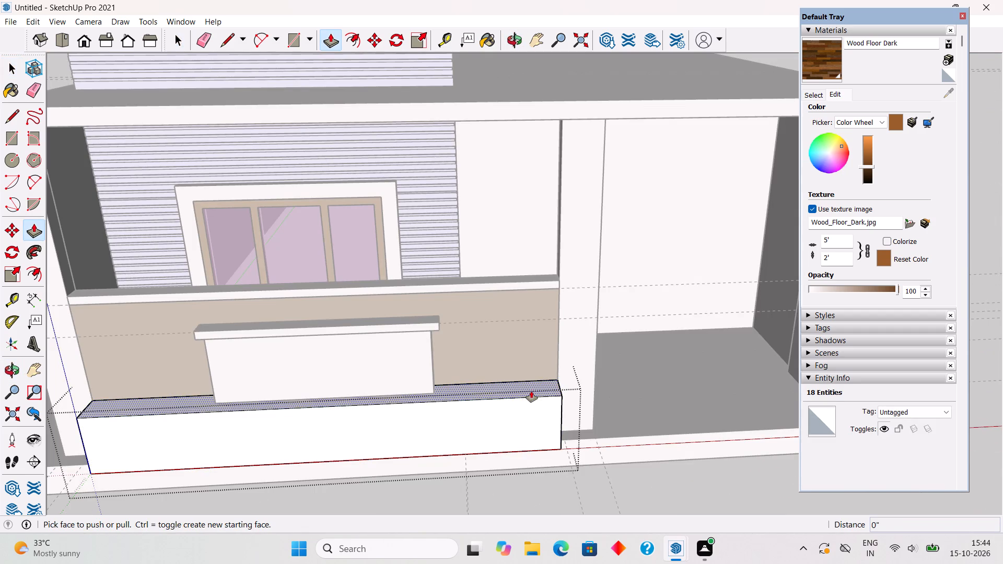
{"action": "left_click", "coordinate": [531, 389]}
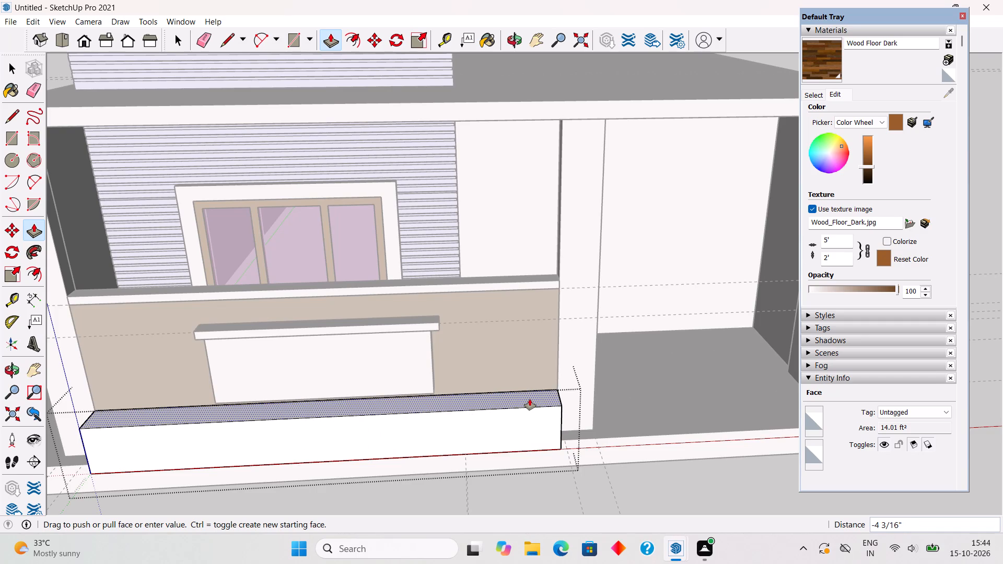
{"action": "type", "text": "10\""}
{"action": "key", "text": "Return"}
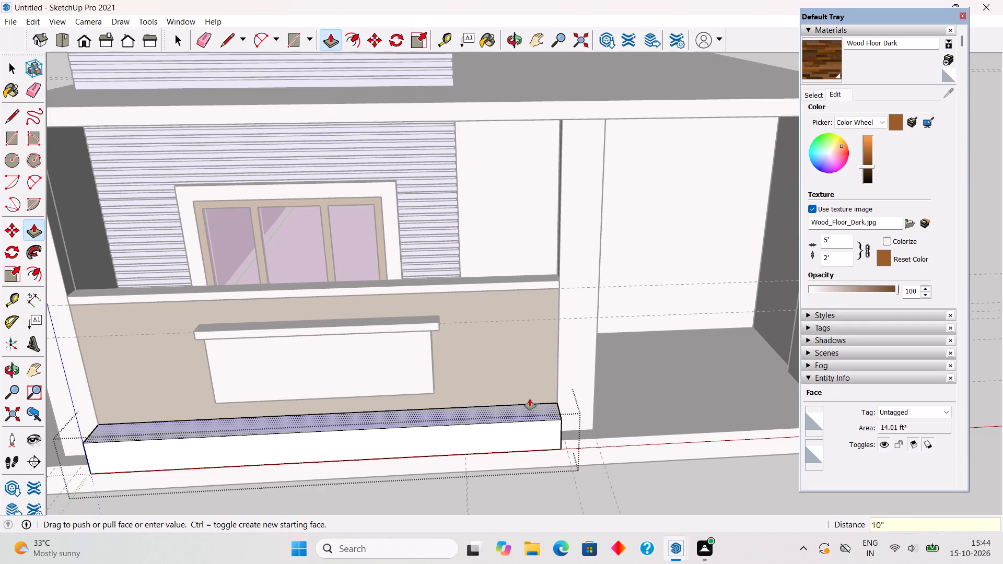
{"action": "left_click", "coordinate": [535, 415]}
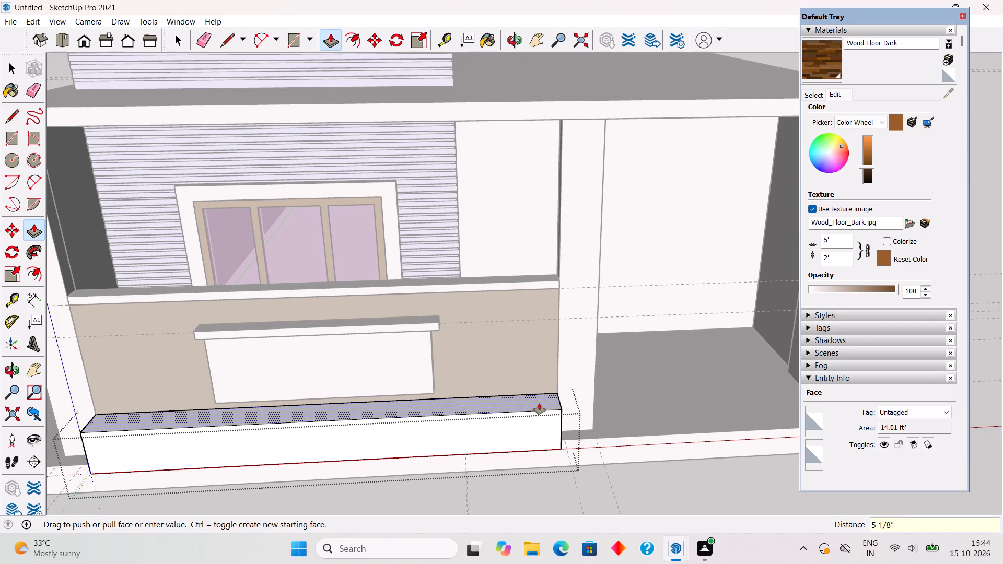
{"action": "type", "text": "2\""}
{"action": "key", "text": "Return"}
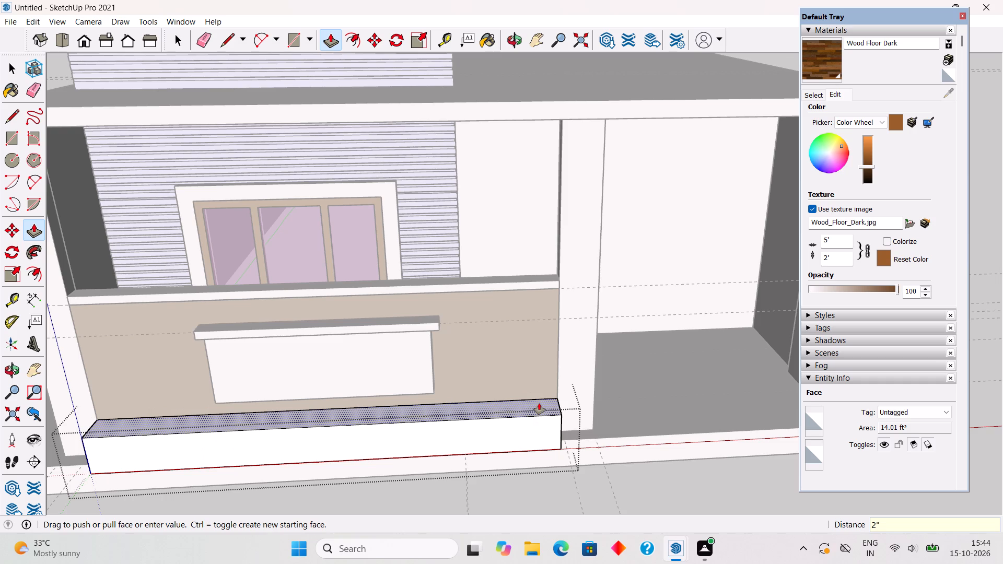
{"action": "key", "text": "space"}
{"action": "left_click", "coordinate": [600, 488]}
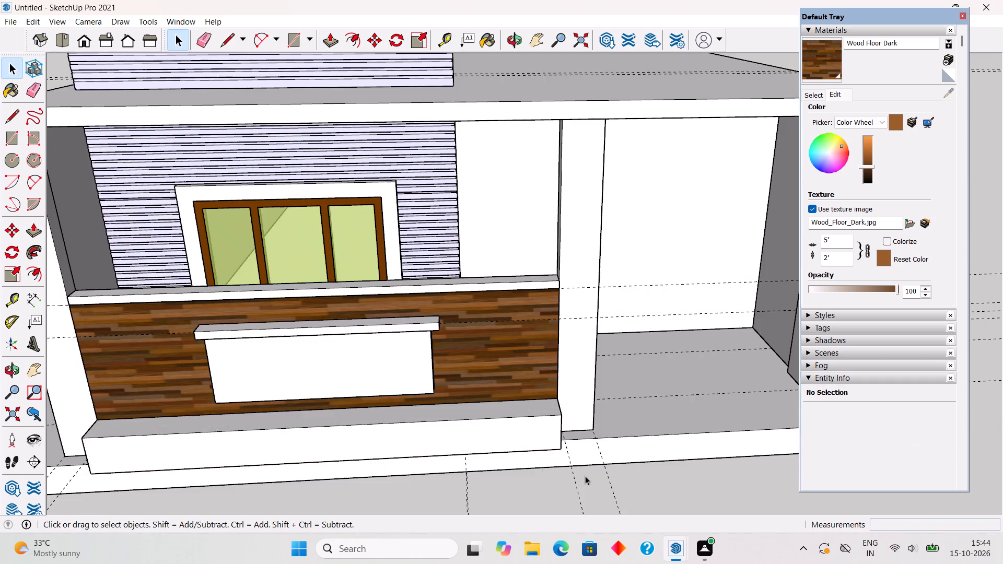
Extend the raised panel's bottom face down 8" to meet the top of the base block.
{"action": "middle_click_drag", "start_coordinate": [369, 460], "coordinate": [462, 288]}
{"action": "scroll", "coordinate": [462, 288], "scroll_direction": "up", "scroll_amount": 6}
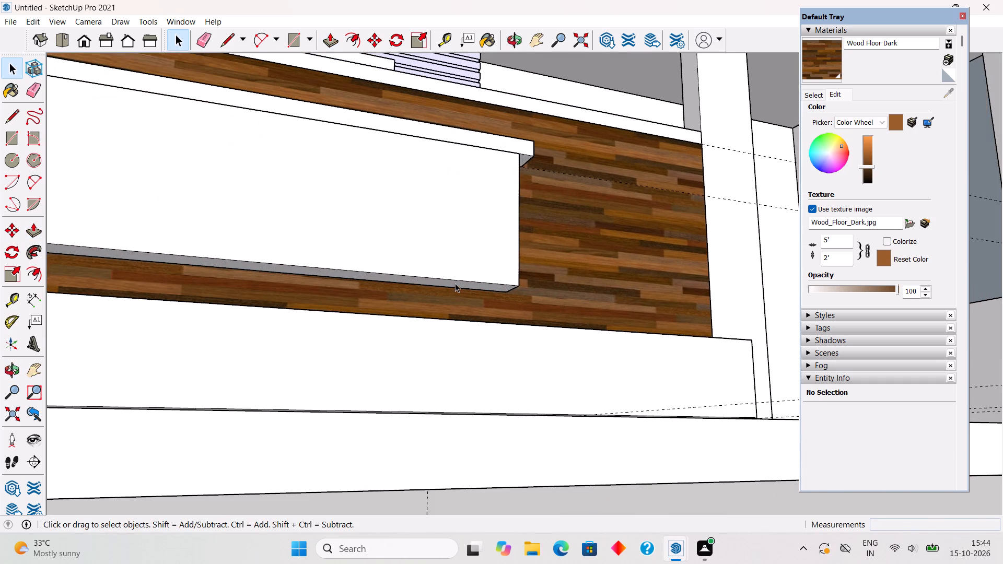
{"action": "triple_click", "coordinate": [455, 283]}
{"action": "key", "text": "p"}
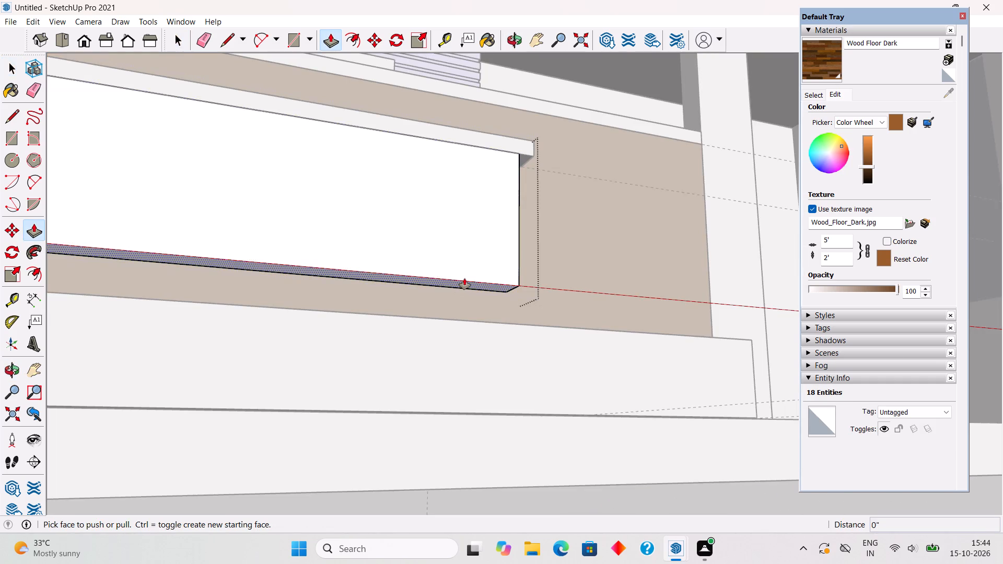
{"action": "left_click", "coordinate": [466, 284]}
{"action": "left_click", "coordinate": [481, 321]}
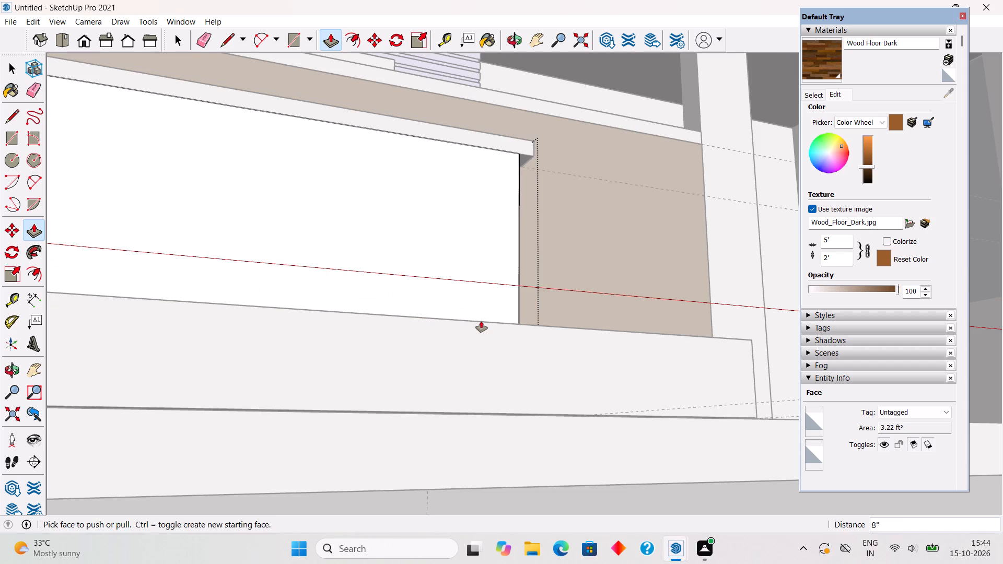
{"action": "key", "text": "space"}
{"action": "scroll", "coordinate": [481, 321], "scroll_direction": "down", "scroll_amount": 5}
{"action": "left_click", "coordinate": [551, 477]}
Pull the front face of the corner pillar beside the wood-clad wall forward by 2".
{"action": "scroll", "coordinate": [545, 327], "scroll_direction": "down", "scroll_amount": 6}
{"action": "middle_click_drag", "start_coordinate": [461, 374], "coordinate": [375, 426]}
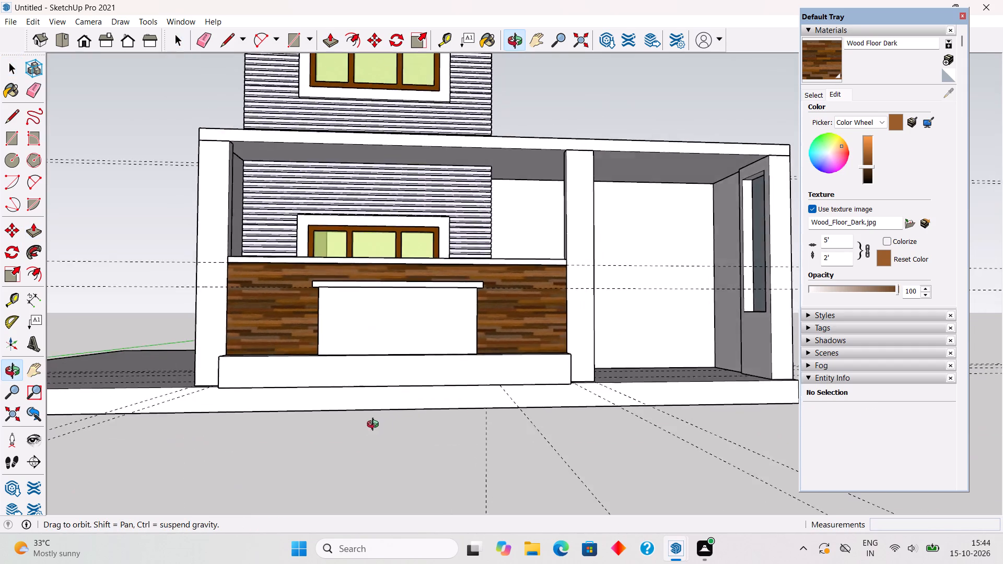
{"action": "middle_click_drag", "start_coordinate": [375, 426], "coordinate": [373, 427]}
{"action": "scroll", "coordinate": [373, 427], "scroll_direction": "down", "scroll_amount": 4}
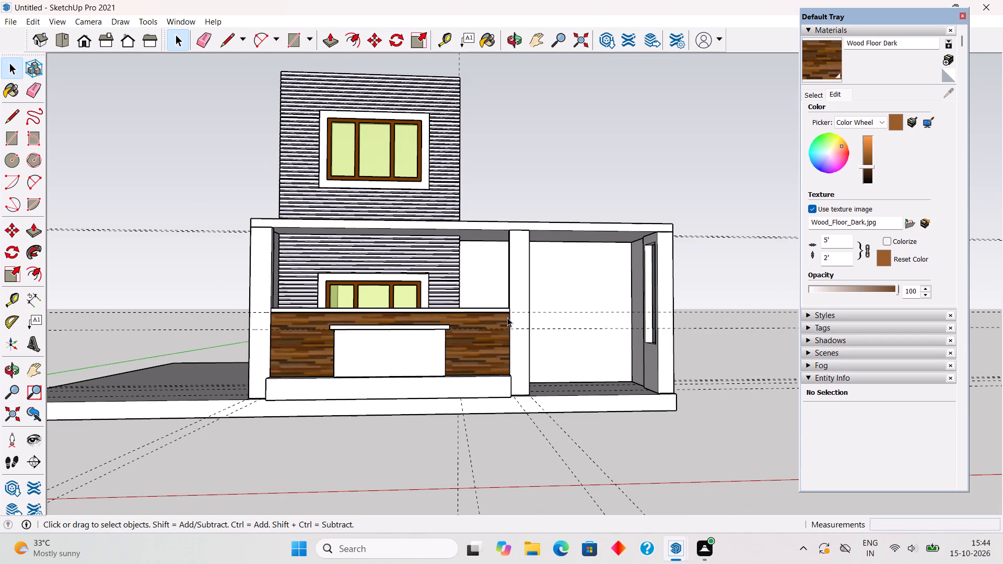
{"action": "scroll", "coordinate": [514, 320], "scroll_direction": "down", "scroll_amount": 1}
{"action": "middle_click_drag", "start_coordinate": [506, 189], "coordinate": [471, 292]}
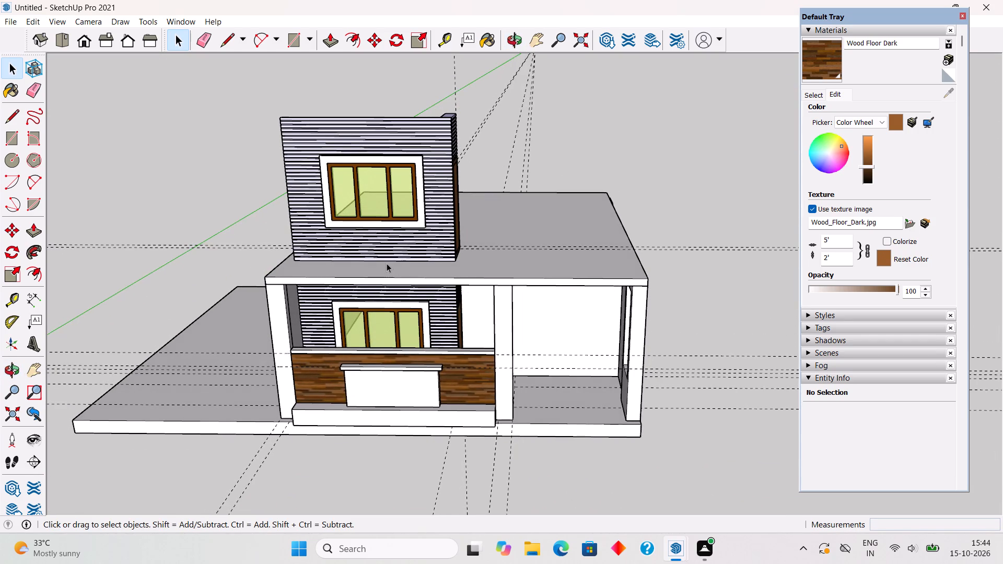
{"action": "middle_click_drag", "start_coordinate": [322, 273], "coordinate": [421, 261]}
{"action": "scroll", "coordinate": [347, 362], "scroll_direction": "up", "scroll_amount": 5}
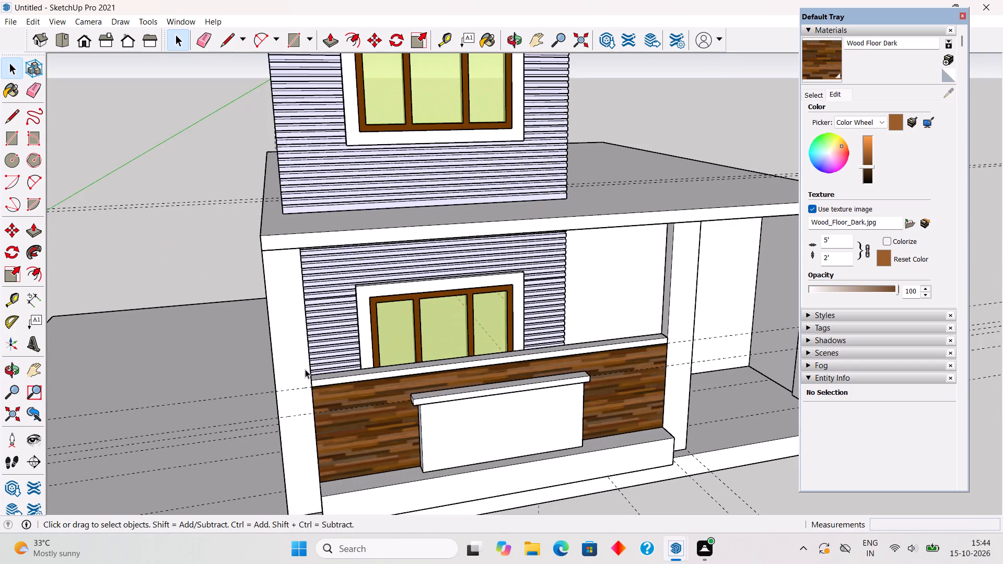
{"action": "double_click", "coordinate": [305, 369]}
{"action": "left_click", "coordinate": [303, 370]}
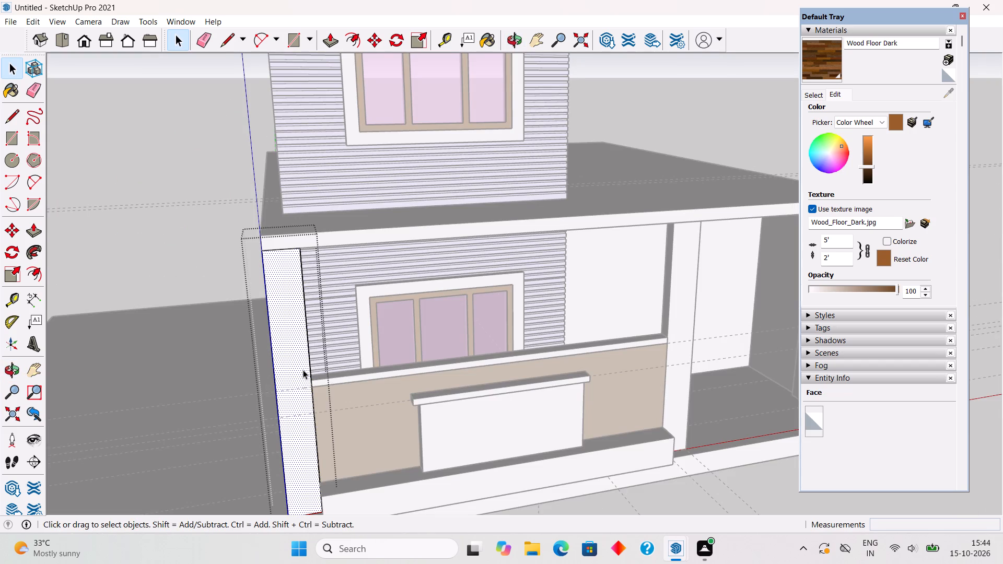
{"action": "key", "text": "p"}
{"action": "left_click", "coordinate": [300, 373]}
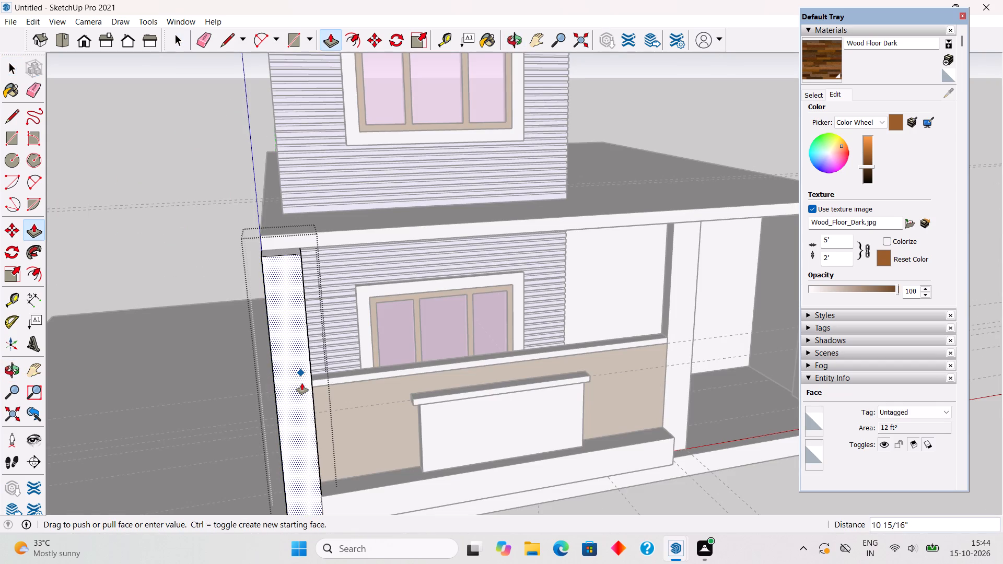
{"action": "type", "text": "2\""}
{"action": "key", "text": "Return"}
{"action": "key", "text": "space"}
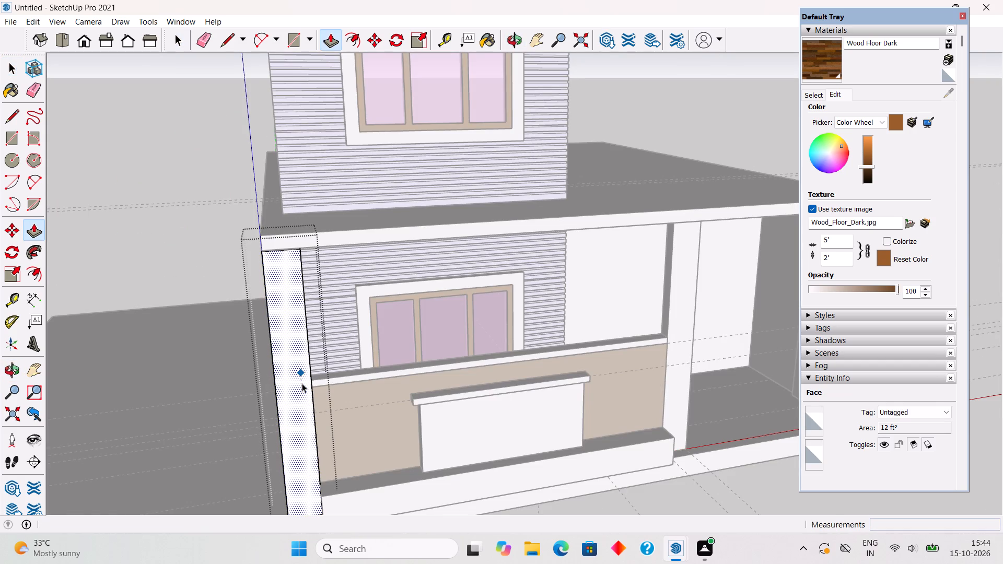
{"action": "left_click", "coordinate": [696, 335]}
Pull the front face of the middle pillar at the other end of the wood-clad wall forward by 2".
{"action": "triple_click", "coordinate": [683, 312]}
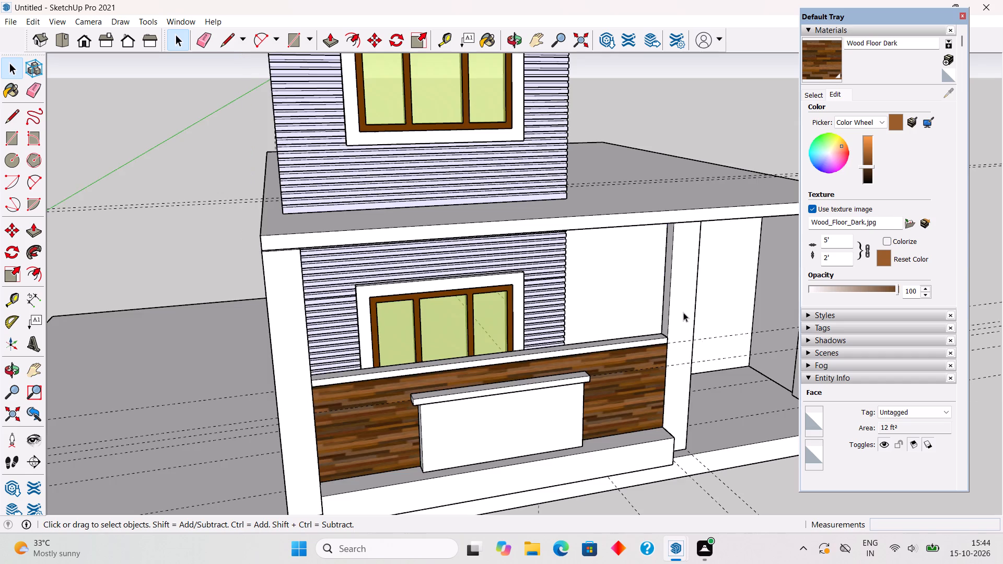
{"action": "key", "text": "p"}
{"action": "left_click", "coordinate": [683, 312]}
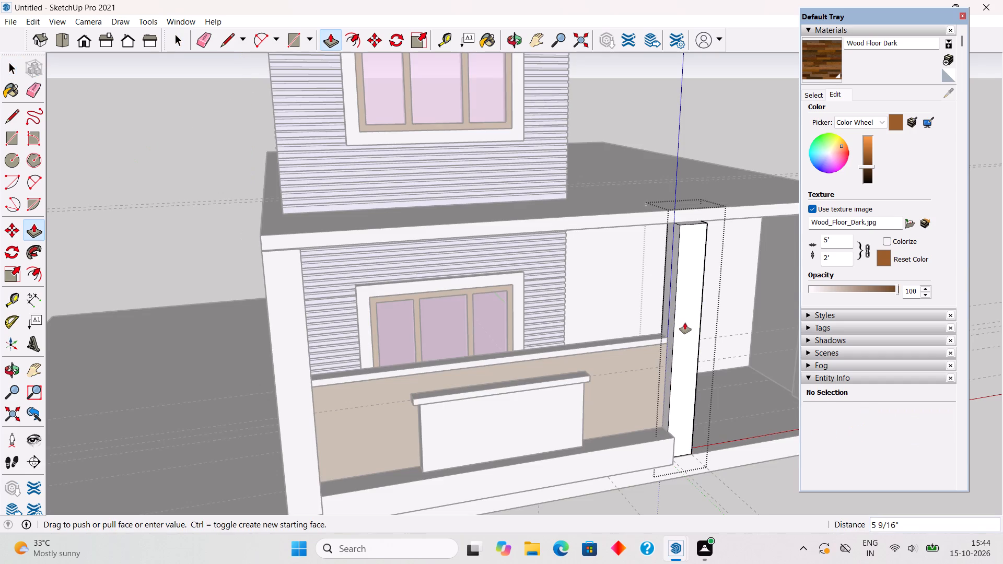
{"action": "type", "text": "2\""}
{"action": "key", "text": "Return"}
{"action": "key", "text": "space"}
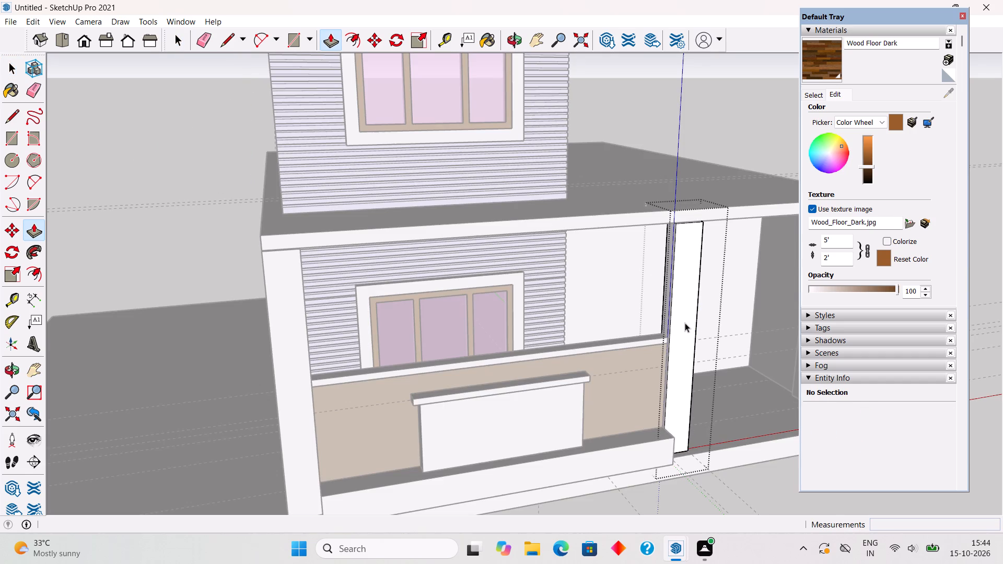
{"action": "left_click", "coordinate": [755, 474]}
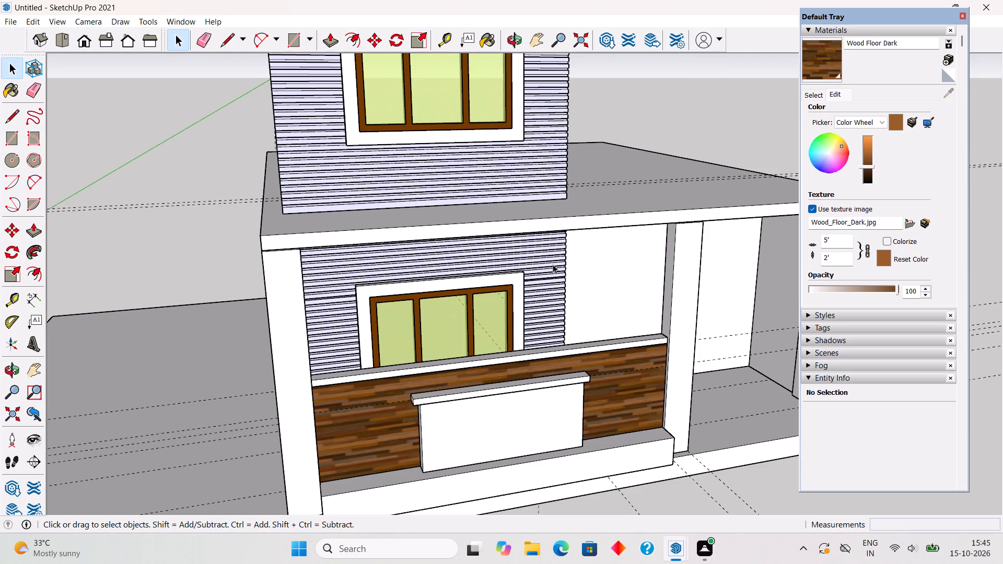
Place a horizontal guide line 1.5' above the porch roof slab's front bottom edge.
{"action": "middle_click_drag", "start_coordinate": [552, 262], "coordinate": [508, 148]}
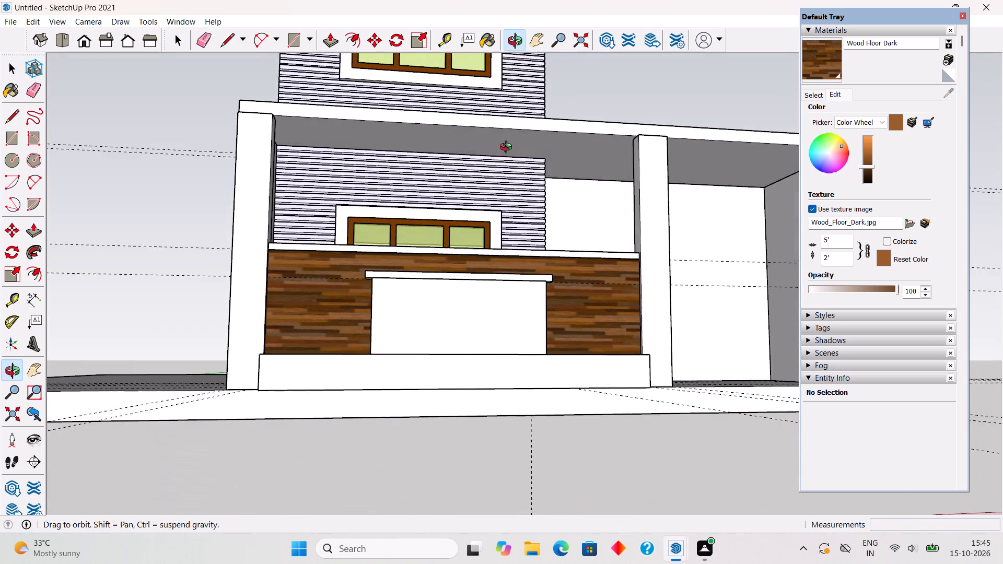
{"action": "middle_click_drag", "start_coordinate": [508, 148], "coordinate": [446, 292]}
{"action": "scroll", "coordinate": [306, 236], "scroll_direction": "up", "scroll_amount": 4}
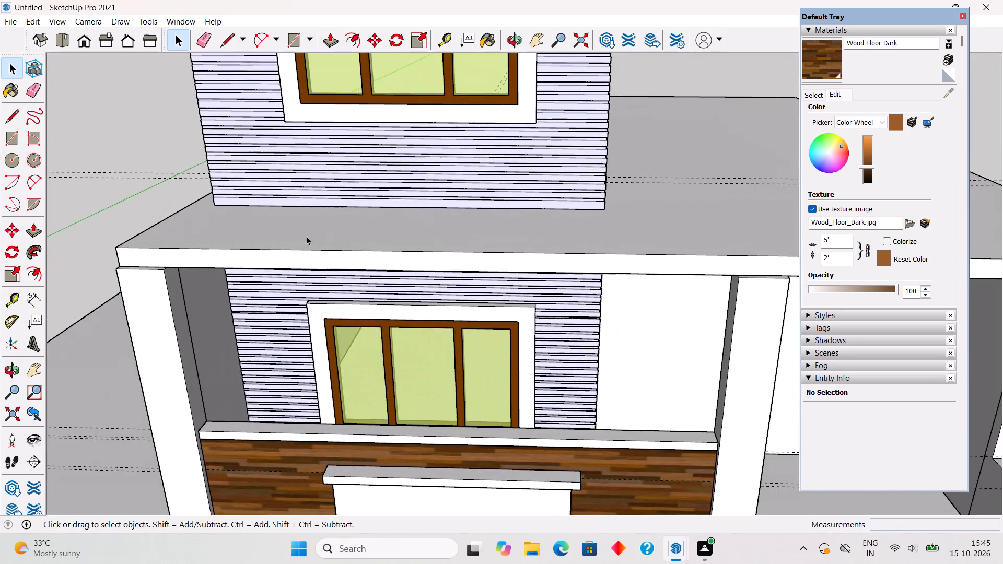
{"action": "middle_click_drag", "start_coordinate": [352, 255], "coordinate": [428, 252]}
{"action": "key", "text": "t"}
{"action": "left_click", "coordinate": [419, 276]}
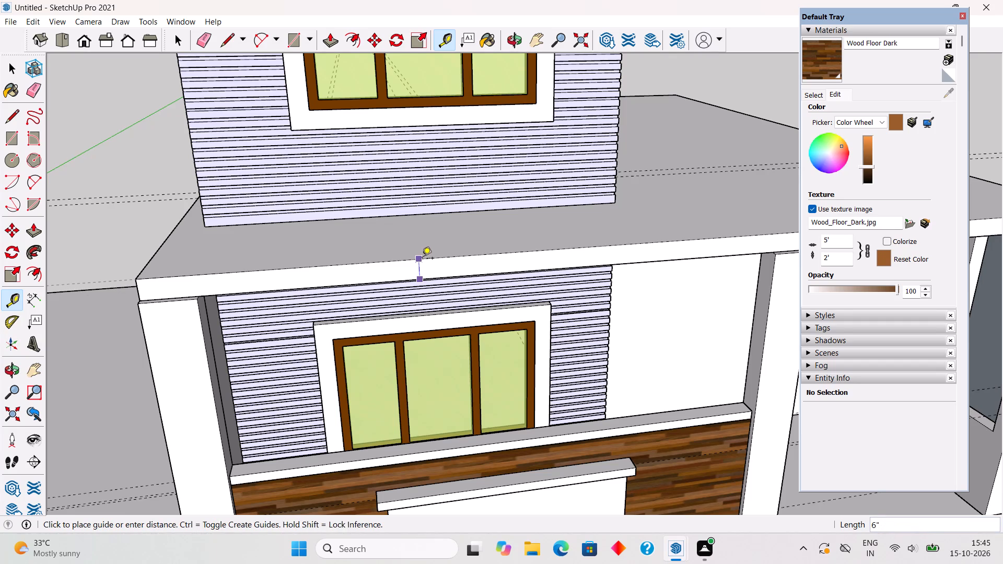
{"action": "type", "text": "1.5'"}
{"action": "key", "text": "Return"}
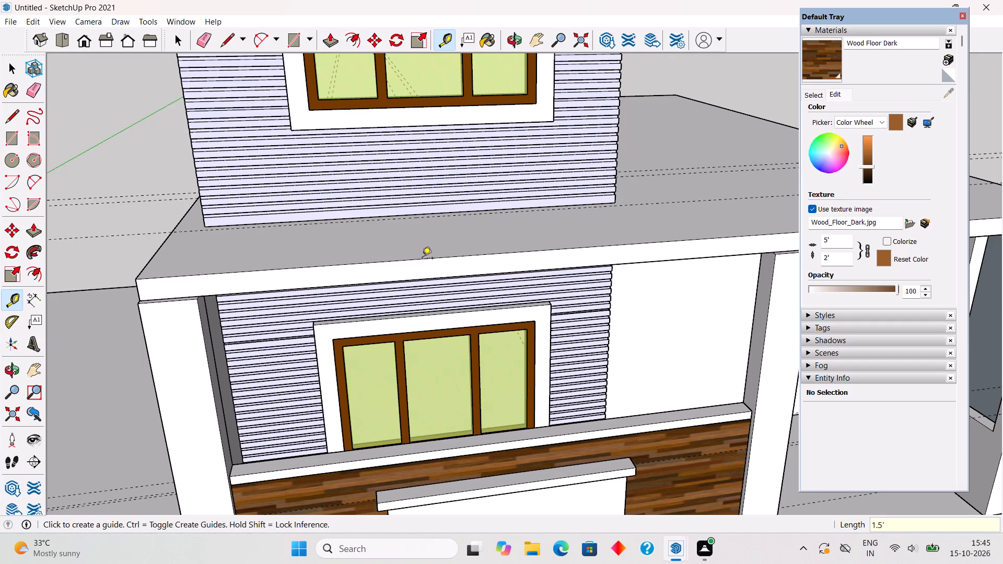
{"action": "key", "text": "space"}
Add vertical guide lines along the porch slab's front corner edge and the middle pillar's front edge on the wood-clad wall side.
{"action": "middle_click_drag", "start_coordinate": [461, 268], "coordinate": [598, 239]}
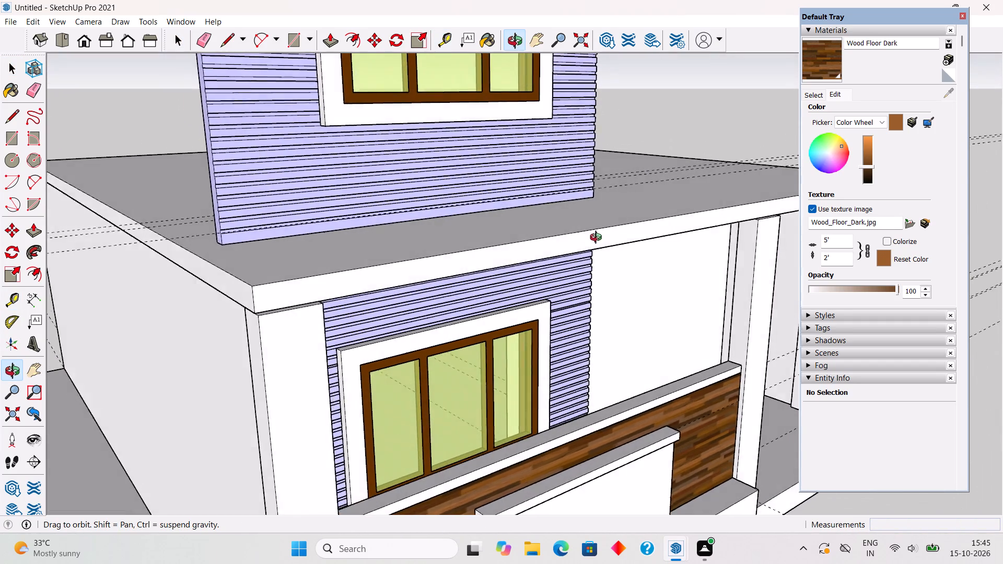
{"action": "middle_click_drag", "start_coordinate": [598, 239], "coordinate": [570, 251]}
{"action": "key", "text": "t"}
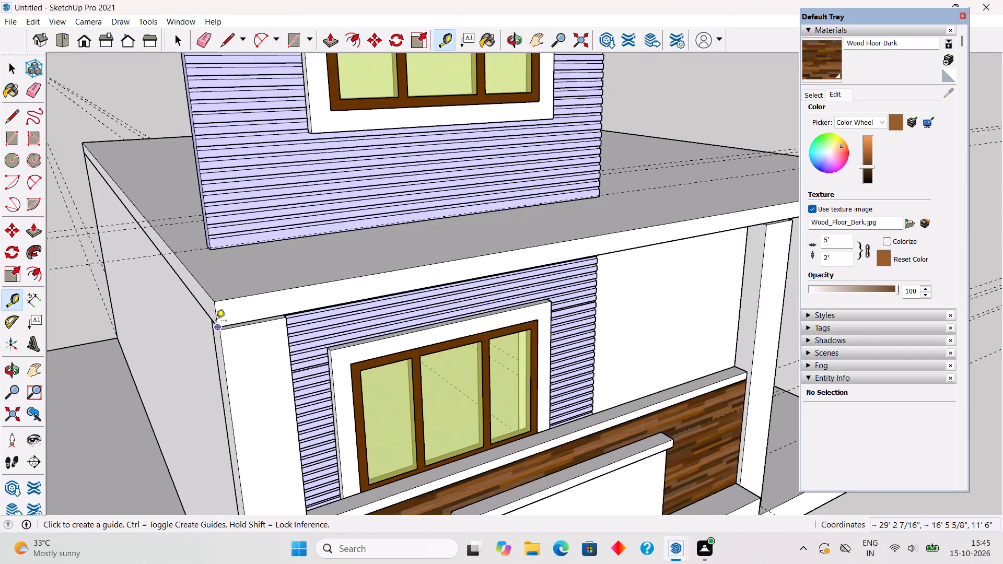
{"action": "double_click", "coordinate": [216, 316]}
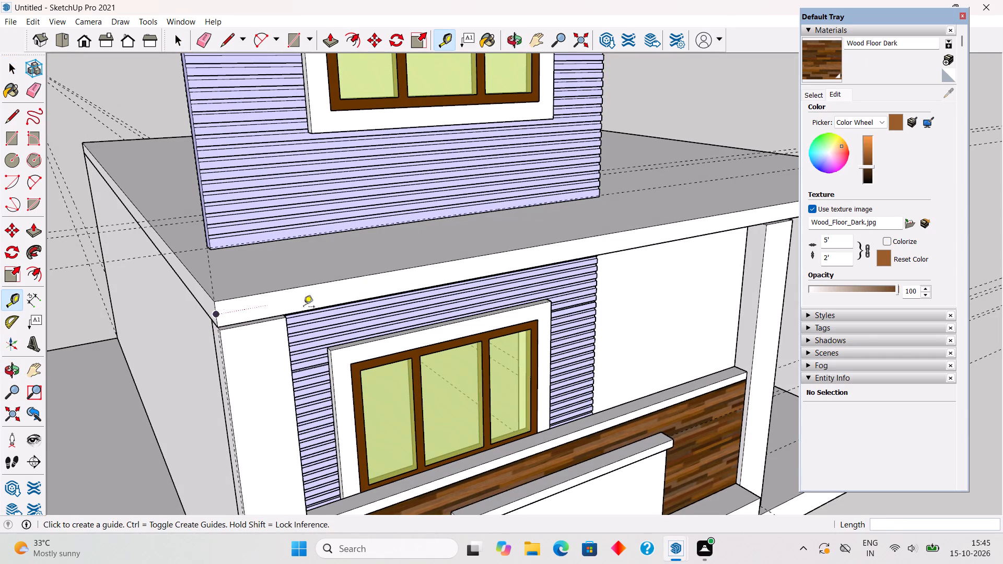
{"action": "scroll", "coordinate": [497, 273], "scroll_direction": "down", "scroll_amount": 4}
{"action": "middle_click_drag", "start_coordinate": [673, 258], "coordinate": [517, 261]}
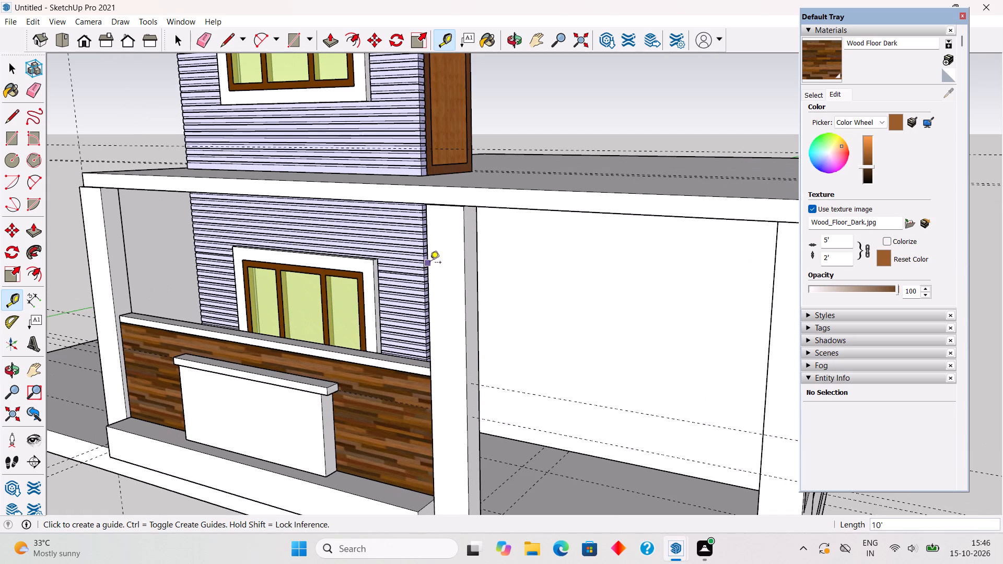
{"action": "double_click", "coordinate": [430, 263]}
{"action": "middle_click_drag", "start_coordinate": [440, 260], "coordinate": [734, 345]}
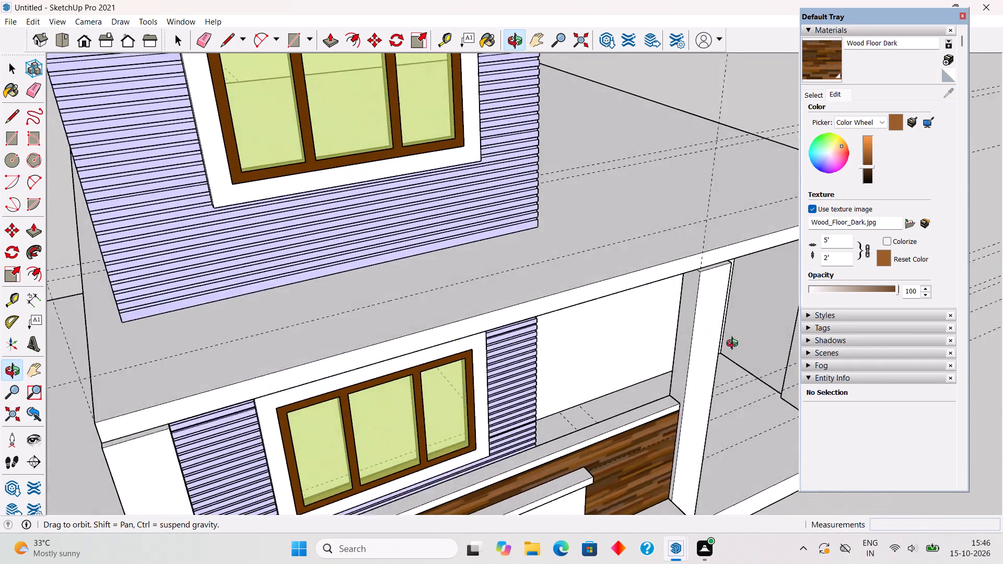
{"action": "middle_click_drag", "start_coordinate": [734, 345], "coordinate": [760, 340]}
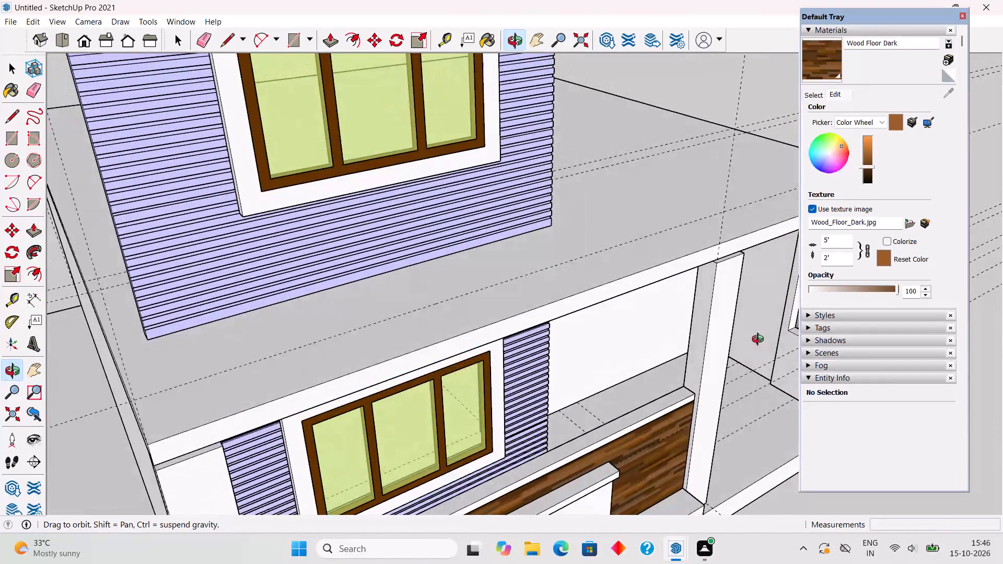
{"action": "middle_click_drag", "start_coordinate": [760, 340], "coordinate": [830, 318]}
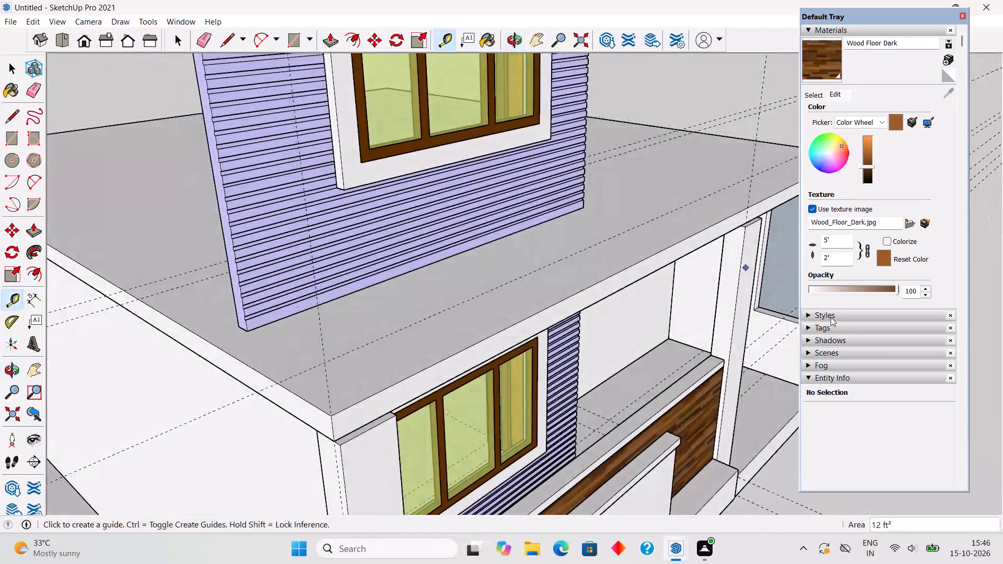
{"action": "scroll", "coordinate": [744, 215], "scroll_direction": "up", "scroll_amount": 11}
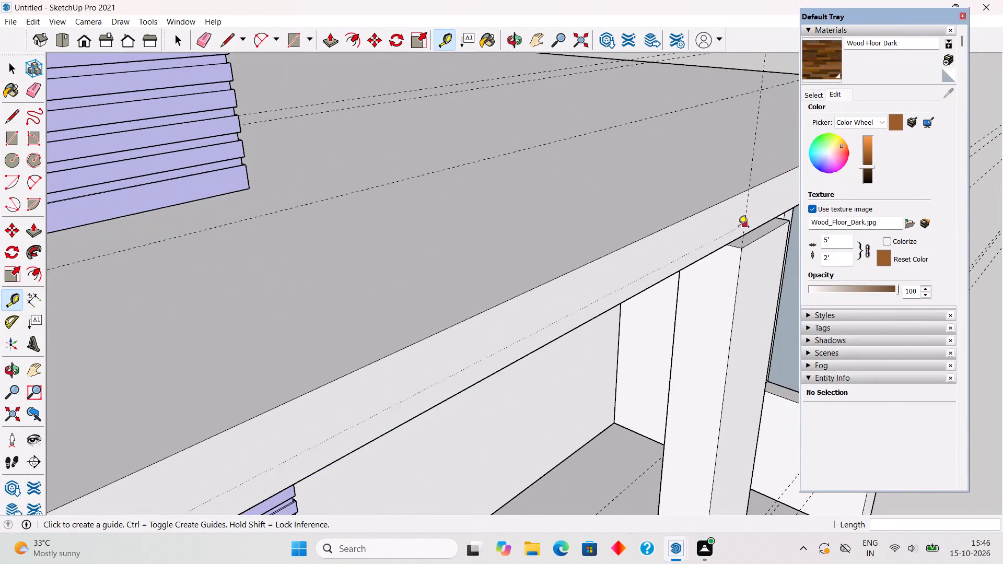
{"action": "scroll", "coordinate": [745, 217], "scroll_direction": "down", "scroll_amount": 10}
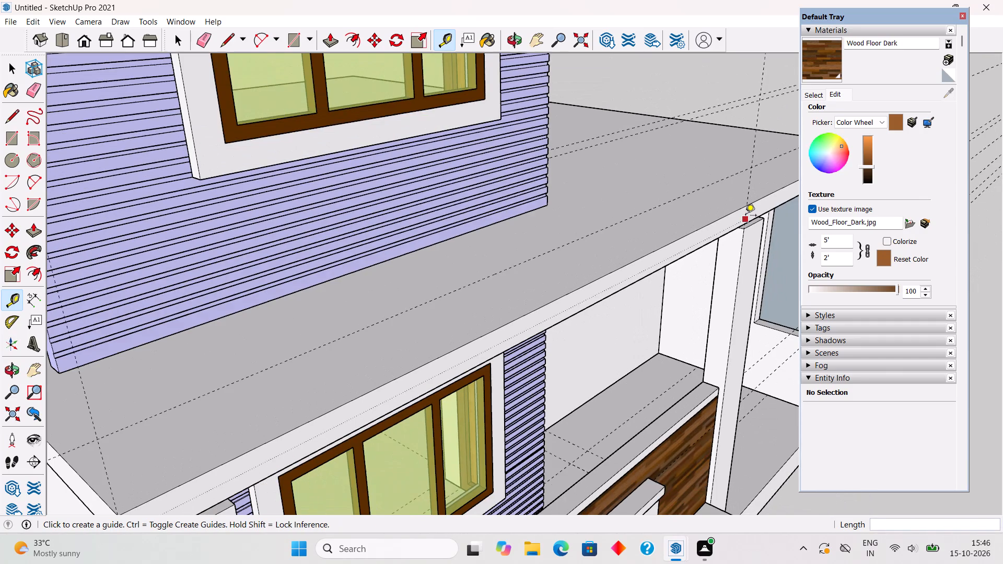
Draw a rectangle about 15' wide and 1.5' high between the guides along the porch roof slab's front edge.
{"action": "scroll", "coordinate": [745, 216], "scroll_direction": "down", "scroll_amount": 3}
{"action": "key", "text": "space"}
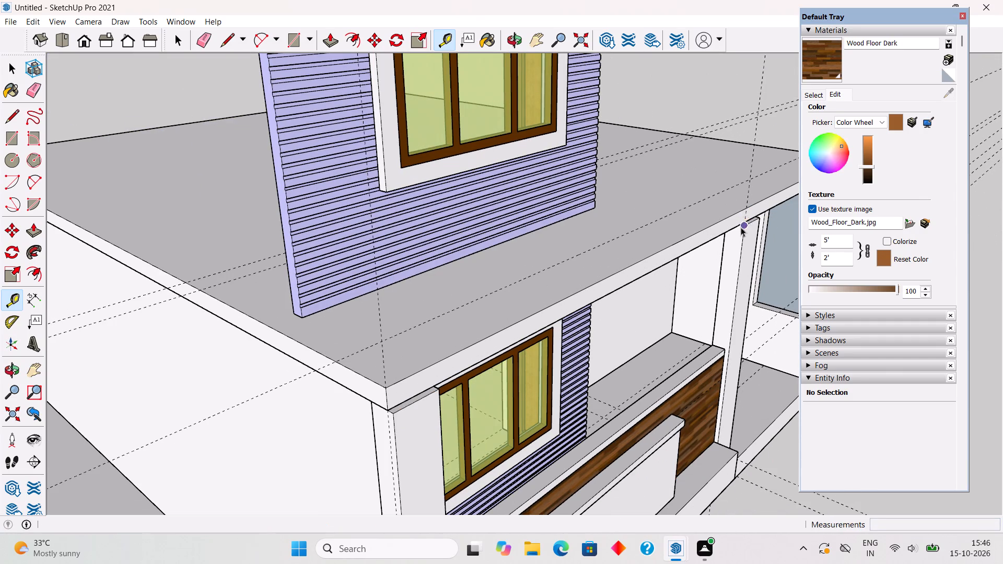
{"action": "type", "text": "r"}
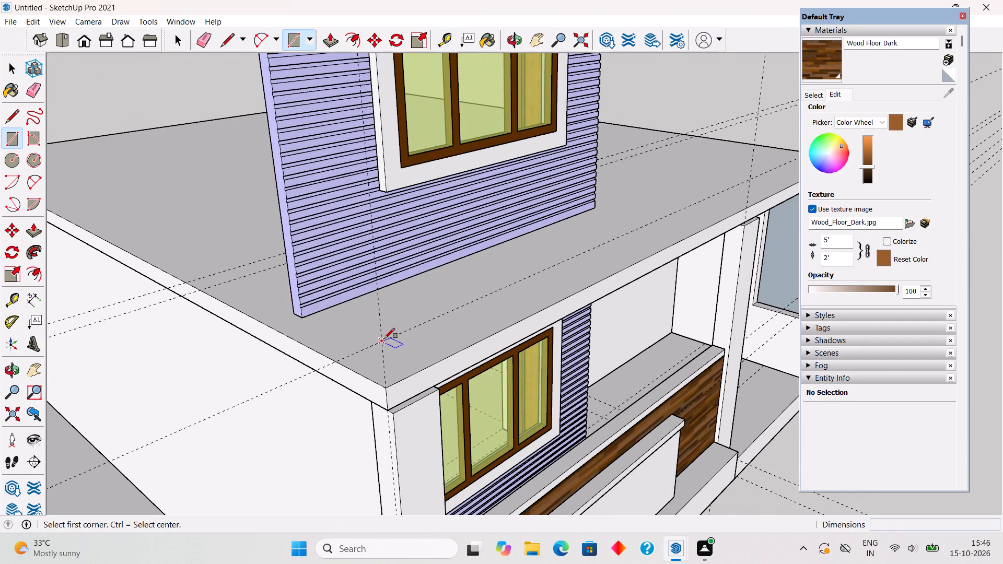
{"action": "left_click", "coordinate": [384, 338]}
{"action": "scroll", "coordinate": [733, 271], "scroll_direction": "up", "scroll_amount": 4}
{"action": "scroll", "coordinate": [740, 213], "scroll_direction": "up", "scroll_amount": 8}
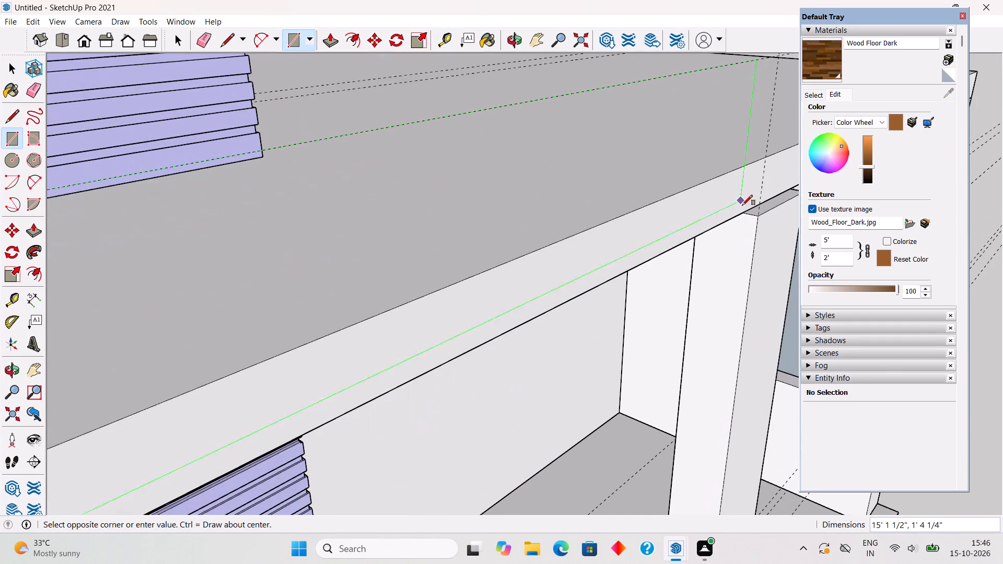
{"action": "left_click", "coordinate": [743, 209]}
{"action": "key", "text": "space"}
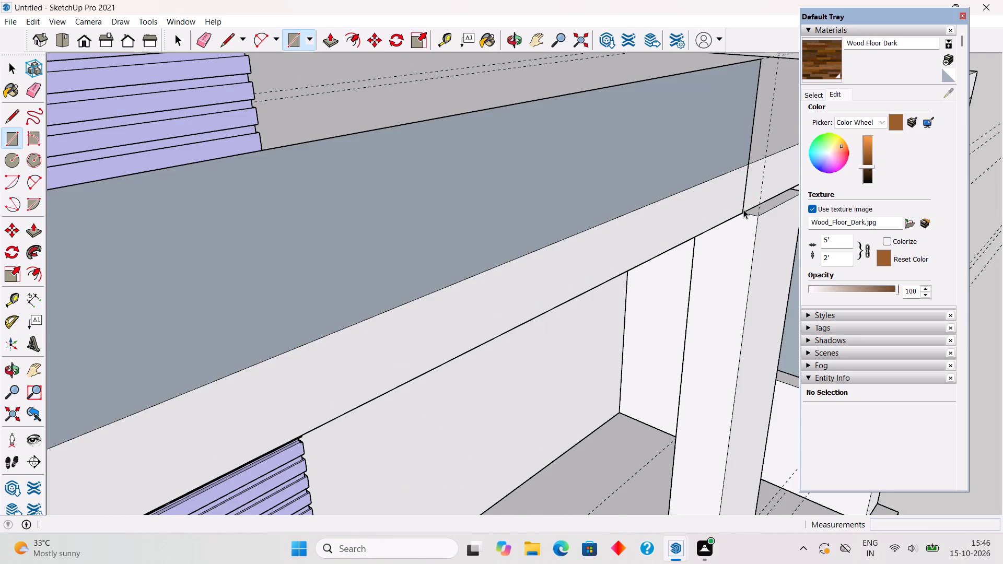
Extrude the new rectangular face at the porch roof slab's front edge forward by 2".
{"action": "scroll", "coordinate": [743, 209], "scroll_direction": "down", "scroll_amount": 5}
{"action": "left_click", "coordinate": [713, 209]}
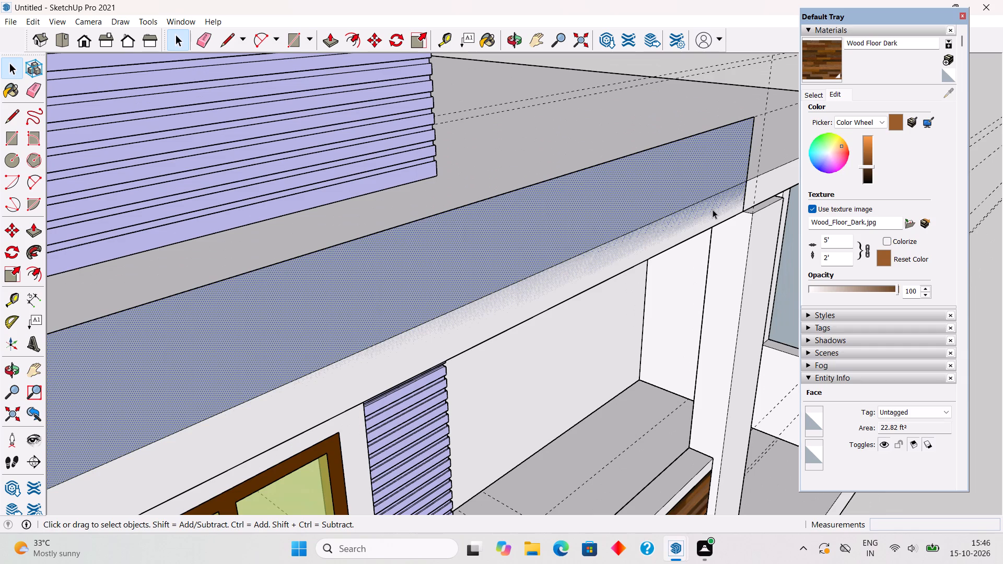
{"action": "scroll", "coordinate": [734, 191], "scroll_direction": "down", "scroll_amount": 11}
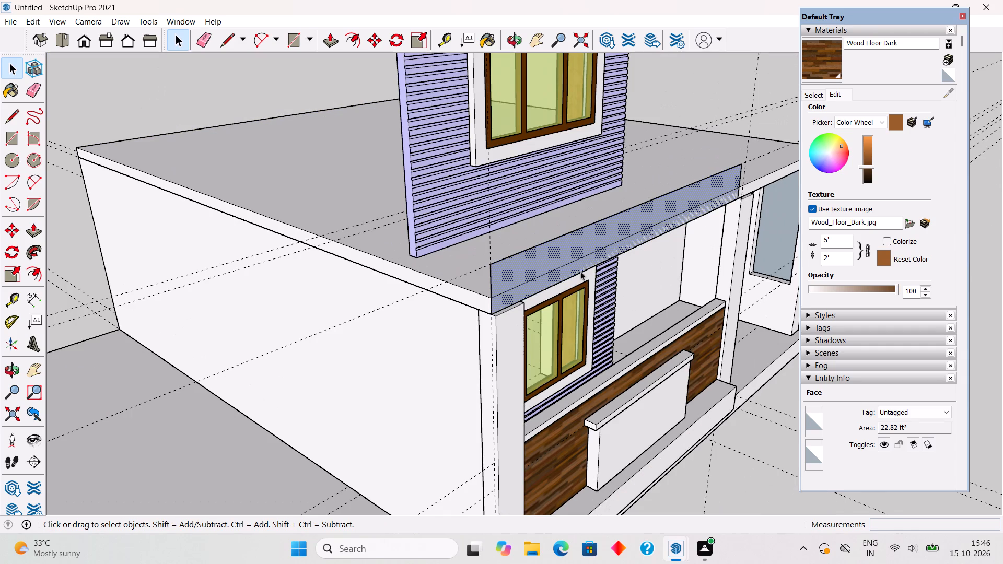
{"action": "key", "text": "p"}
{"action": "left_click", "coordinate": [517, 276]}
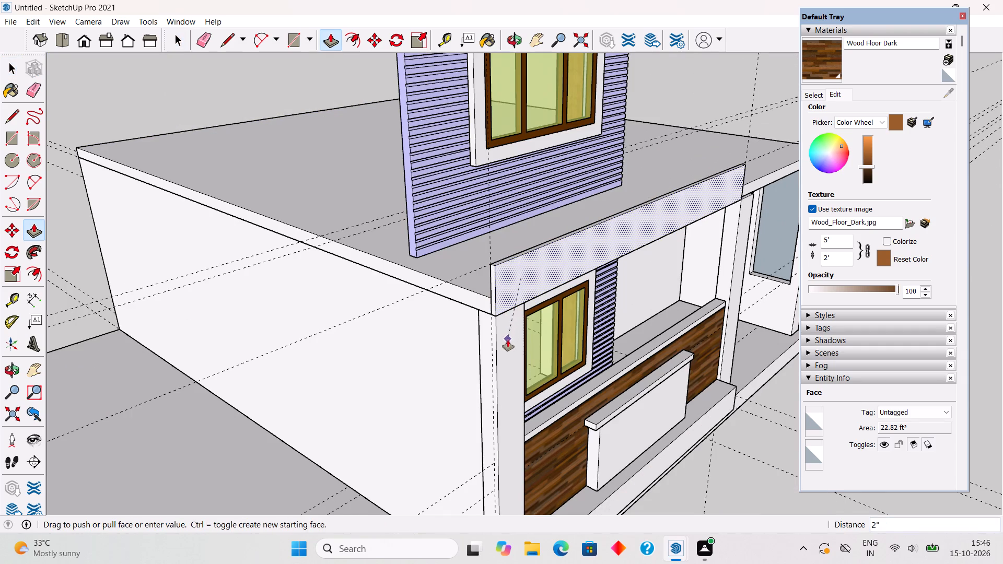
{"action": "left_click", "coordinate": [508, 340]}
{"action": "middle_click_drag", "start_coordinate": [680, 238], "coordinate": [552, 216]}
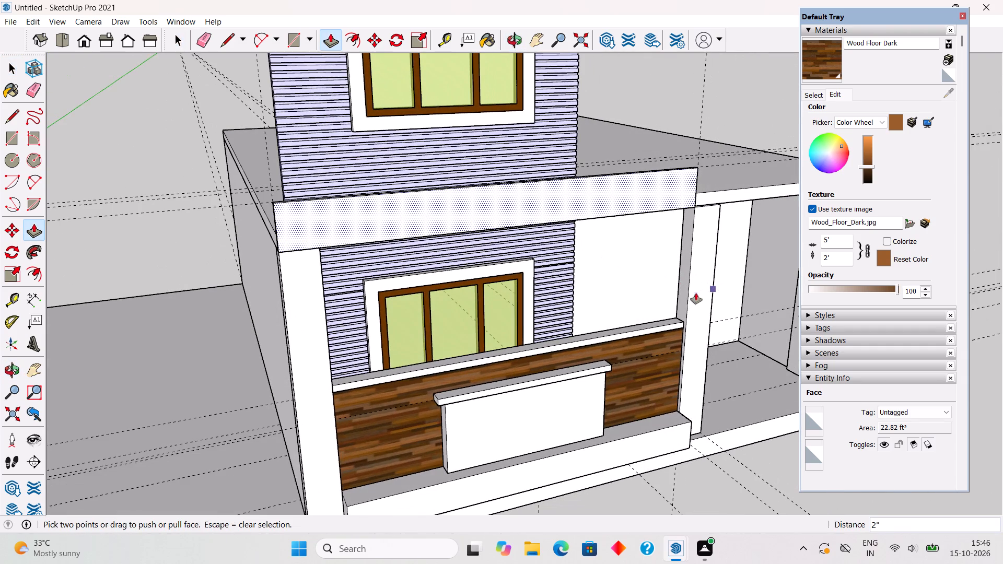
{"action": "key", "text": "space"}
Pull the front face of the middle pillar beside the wood-clad wall forward by 3".
{"action": "triple_click", "coordinate": [702, 283]}
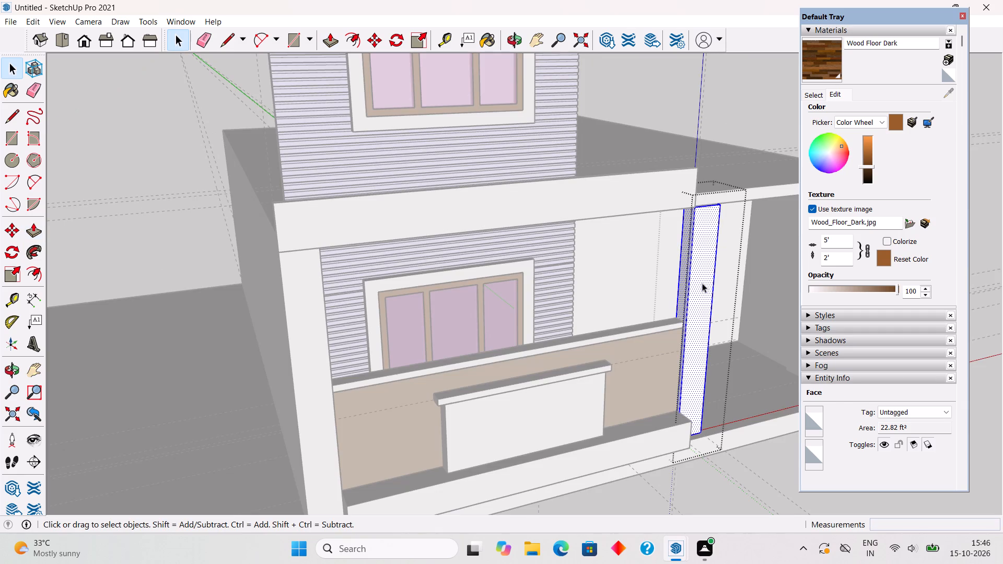
{"action": "key", "text": "p"}
{"action": "left_click", "coordinate": [702, 283]}
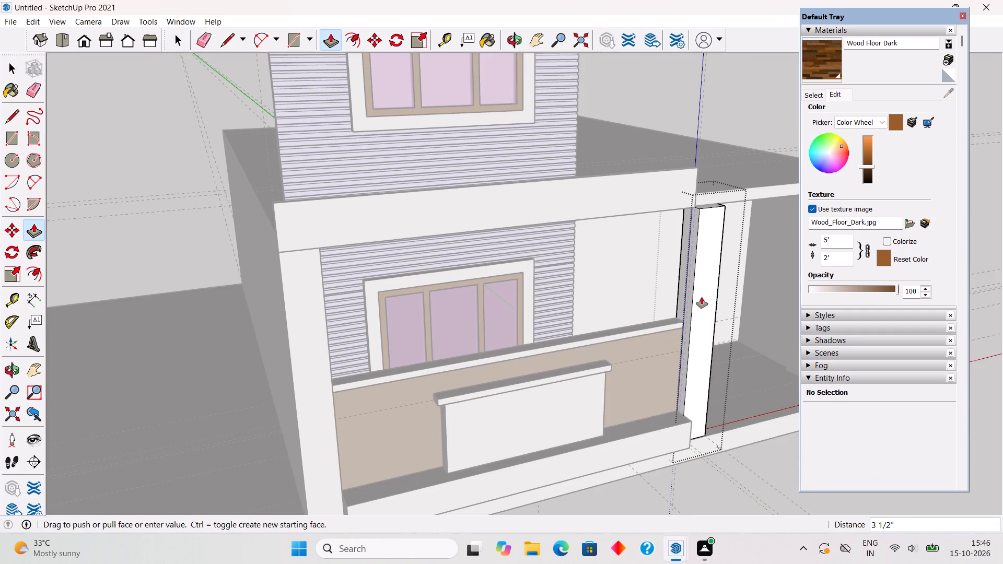
{"action": "type", "text": "3\""}
{"action": "key", "text": "Return"}
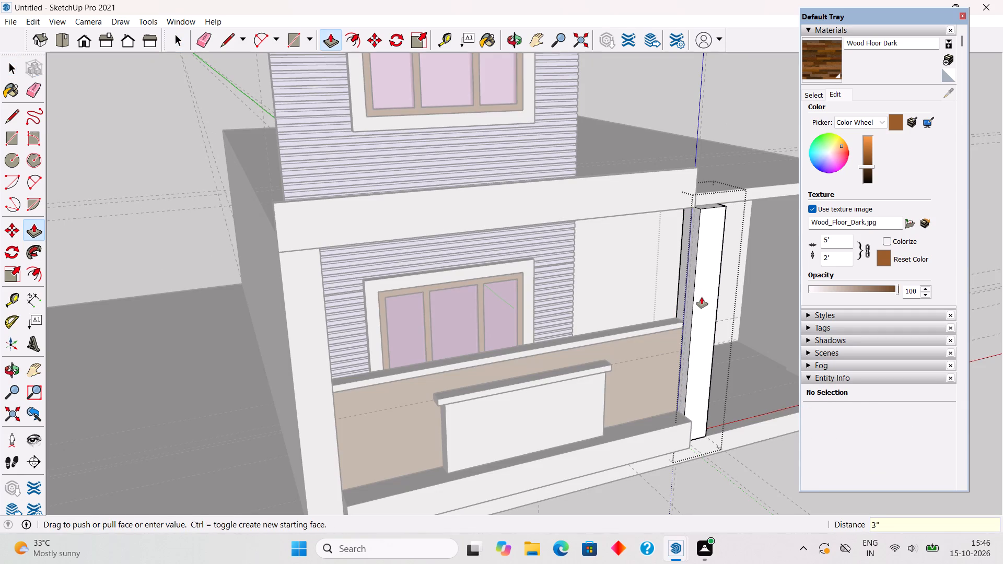
{"action": "key", "text": "space"}
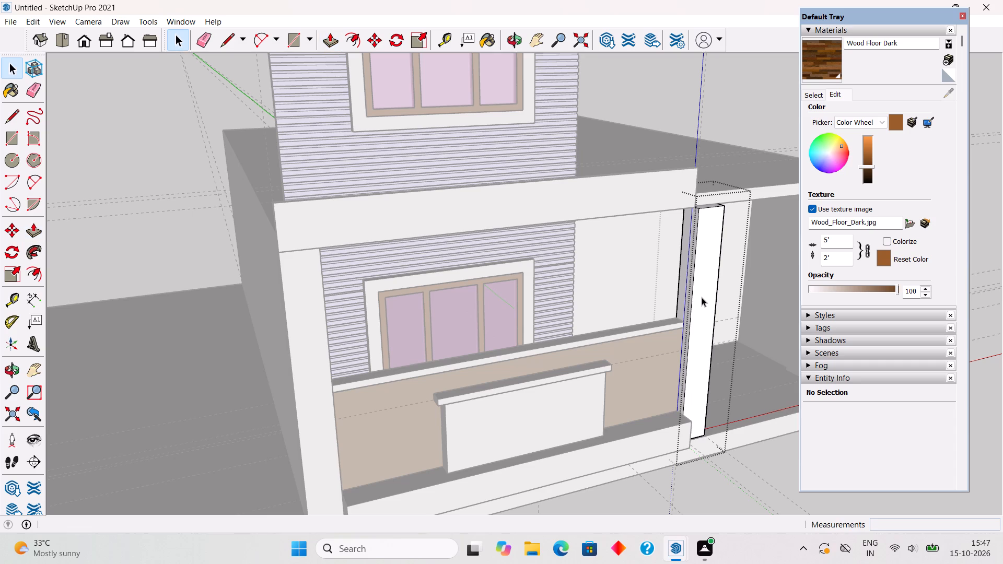
Raise the top face of the middle pillar by 3'.
{"action": "middle_click_drag", "start_coordinate": [722, 239], "coordinate": [688, 307]}
{"action": "scroll", "coordinate": [705, 276], "scroll_direction": "up", "scroll_amount": 2}
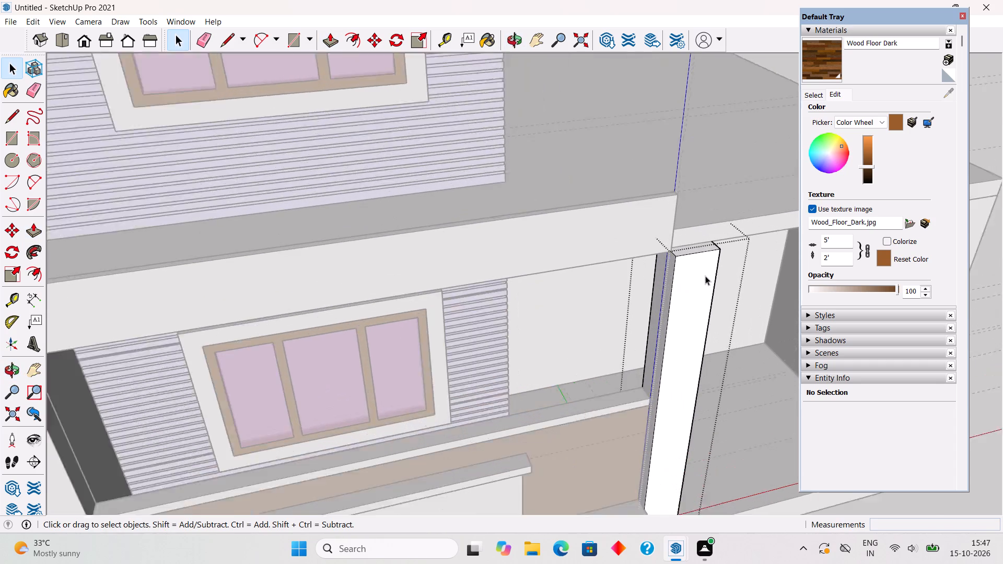
{"action": "scroll", "coordinate": [705, 276], "scroll_direction": "up", "scroll_amount": 9}
{"action": "left_click", "coordinate": [703, 267]}
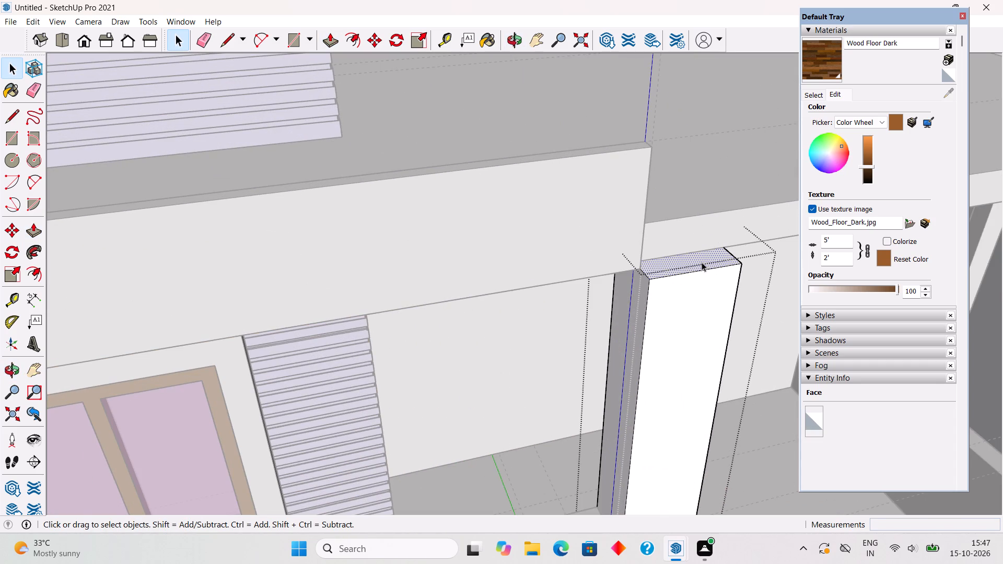
{"action": "key", "text": "p"}
{"action": "left_click", "coordinate": [702, 262]}
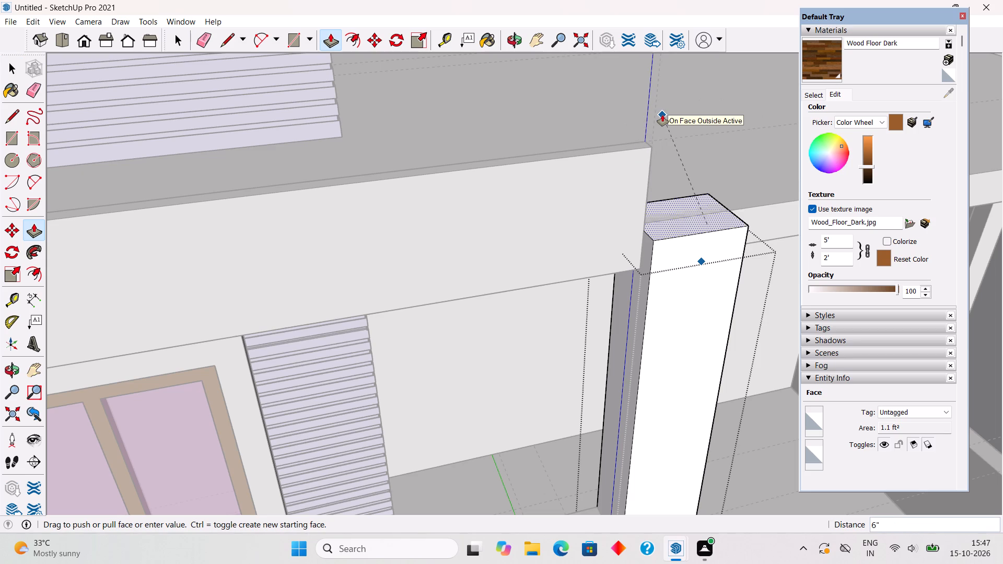
{"action": "type", "text": "3'"}
{"action": "key", "text": "Return"}
{"action": "key", "text": "space"}
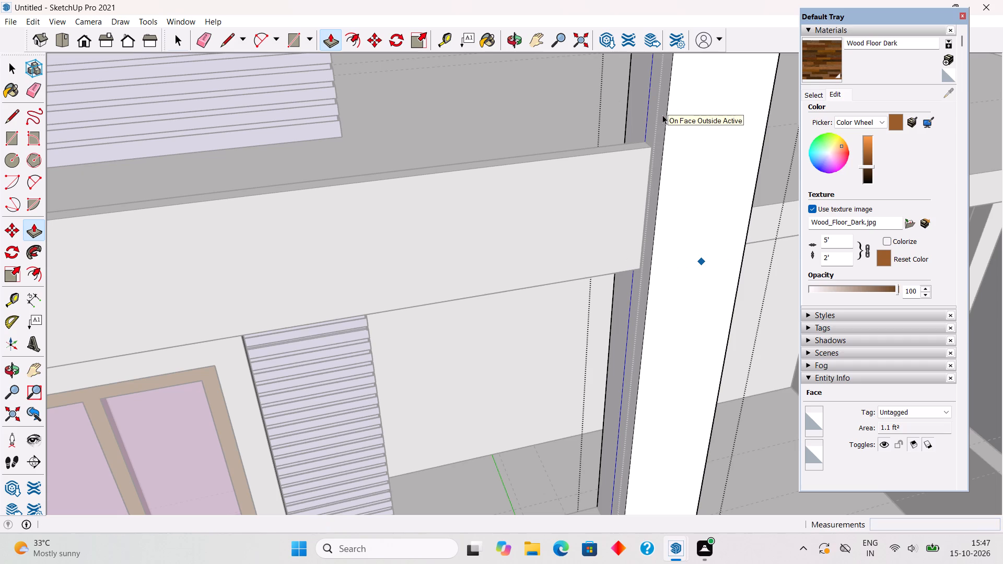
{"action": "scroll", "coordinate": [673, 141], "scroll_direction": "down", "scroll_amount": 16}
{"action": "left_click", "coordinate": [715, 416]}
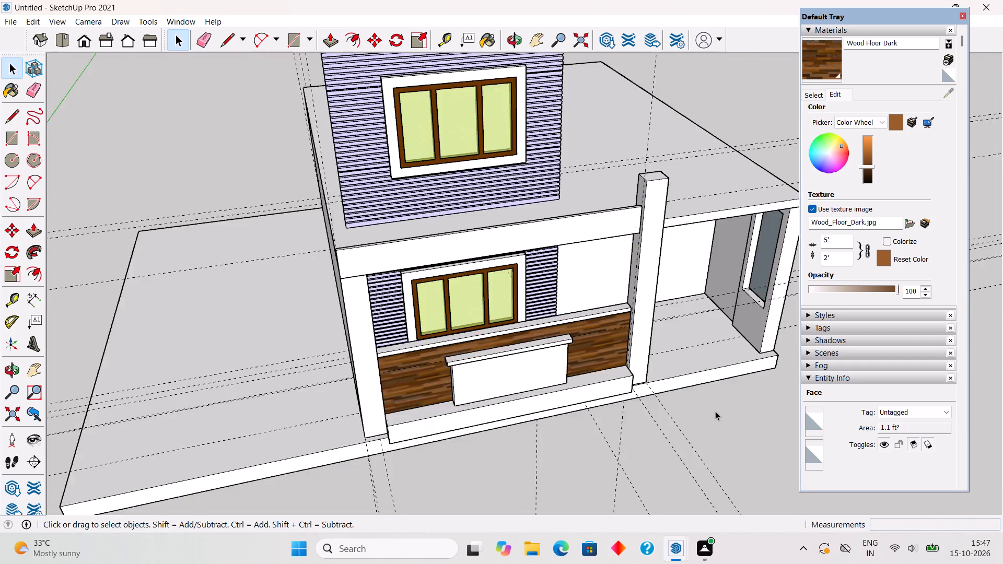
Examine the front fascia's end at the corner pillar and its junction with the raised middle pillar from several angles.
{"action": "scroll", "coordinate": [694, 323], "scroll_direction": "down", "scroll_amount": 1}
{"action": "middle_click_drag", "start_coordinate": [693, 318], "coordinate": [614, 176]}
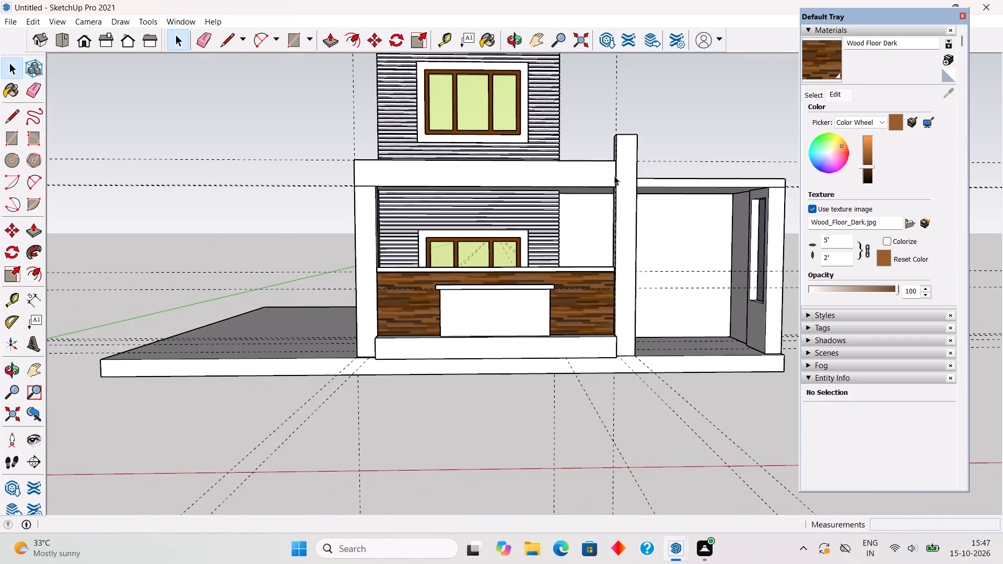
{"action": "middle_click_drag", "start_coordinate": [632, 211], "coordinate": [899, 333]}
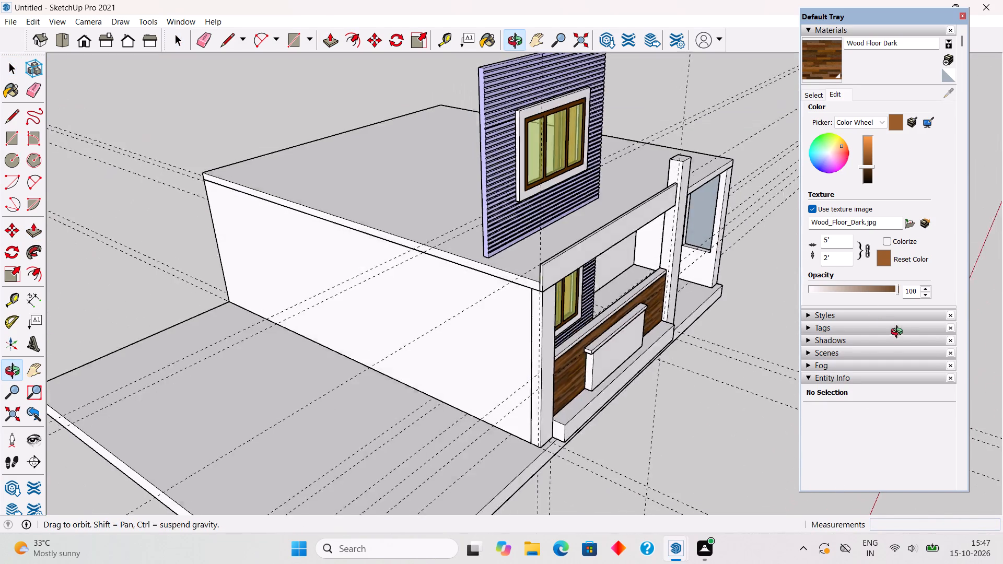
{"action": "middle_click_drag", "start_coordinate": [899, 333], "coordinate": [903, 338]}
{"action": "scroll", "coordinate": [617, 329], "scroll_direction": "up", "scroll_amount": 4}
{"action": "scroll", "coordinate": [555, 309], "scroll_direction": "up", "scroll_amount": 5}
{"action": "middle_click_drag", "start_coordinate": [510, 282], "coordinate": [491, 248]}
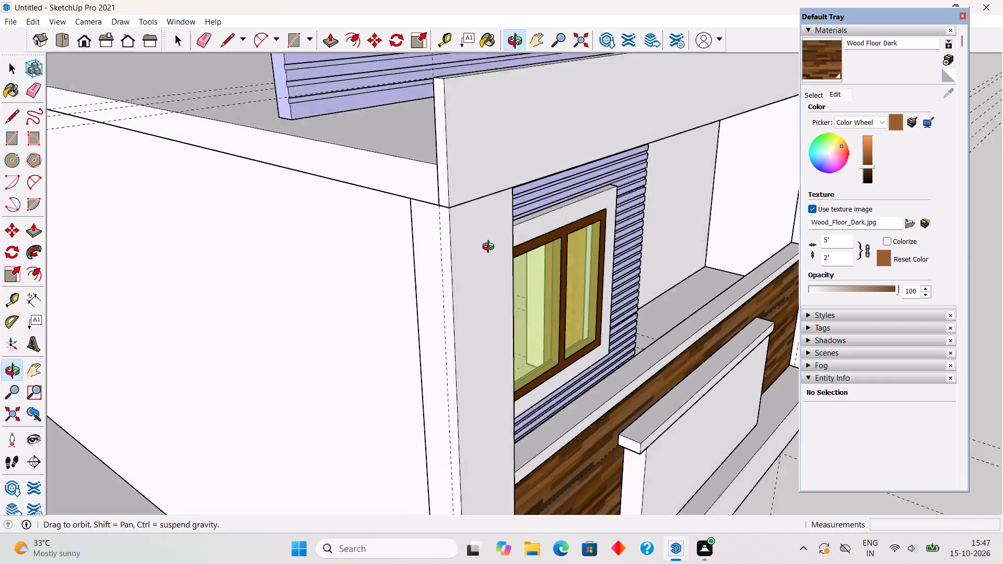
{"action": "middle_click_drag", "start_coordinate": [491, 248], "coordinate": [486, 239]}
{"action": "scroll", "coordinate": [901, 348], "scroll_direction": "down", "scroll_amount": 5}
{"action": "scroll", "coordinate": [704, 306], "scroll_direction": "down", "scroll_amount": 2}
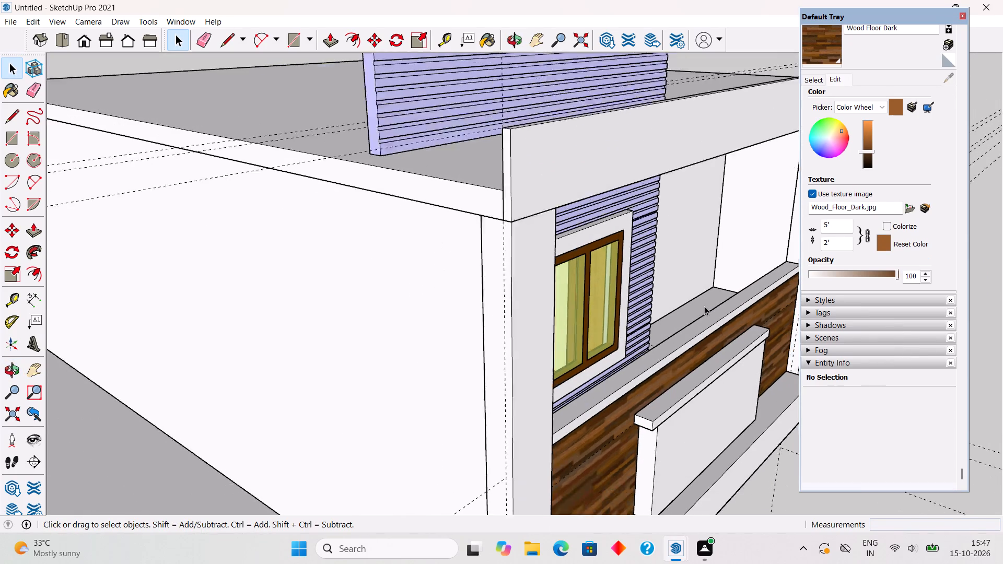
{"action": "scroll", "coordinate": [704, 306], "scroll_direction": "down", "scroll_amount": 3}
{"action": "middle_click_drag", "start_coordinate": [697, 305], "coordinate": [579, 283]}
{"action": "middle_click_drag", "start_coordinate": [740, 299], "coordinate": [512, 266]}
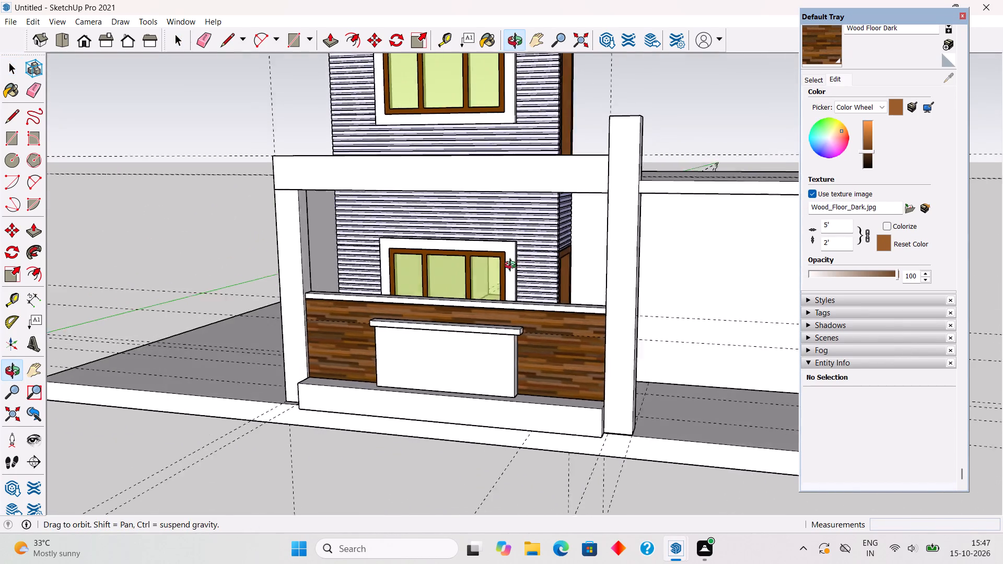
{"action": "middle_click_drag", "start_coordinate": [512, 266], "coordinate": [506, 269]}
{"action": "middle_click_drag", "start_coordinate": [588, 287], "coordinate": [523, 287]}
{"action": "scroll", "coordinate": [617, 298], "scroll_direction": "up", "scroll_amount": 2}
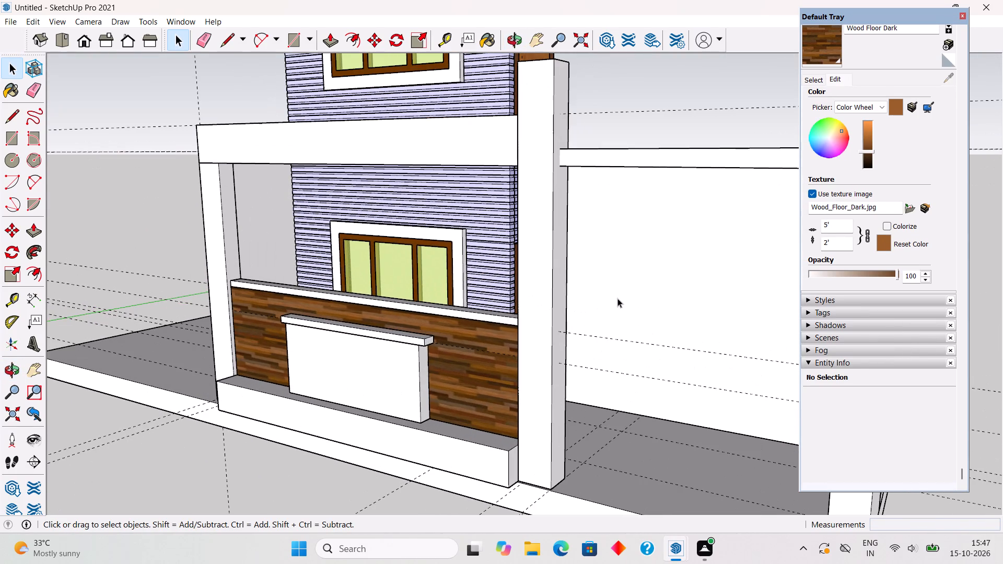
{"action": "scroll", "coordinate": [613, 292], "scroll_direction": "down", "scroll_amount": 2}
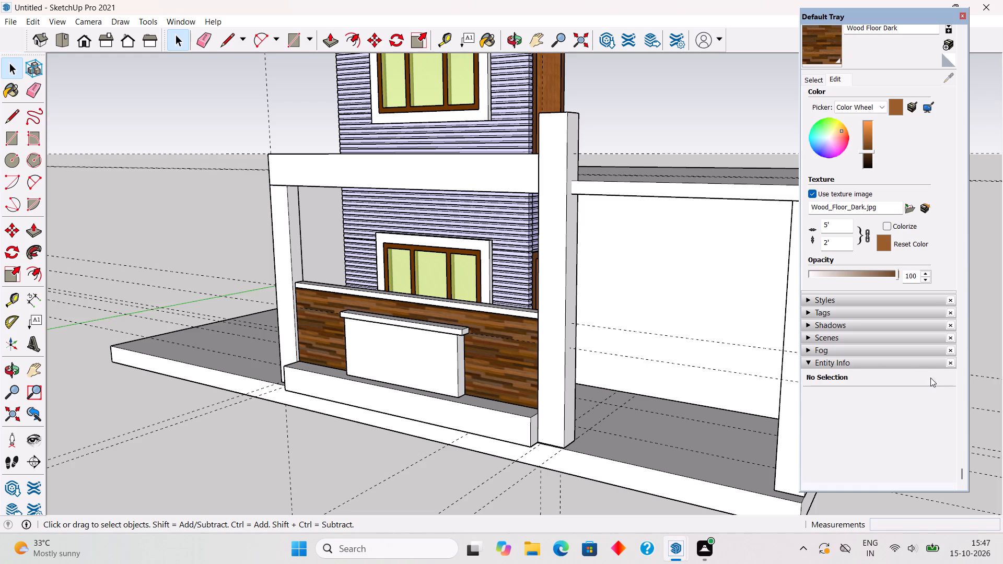
Open the middle pillar's group for editing and push its rear face inward by 6".
{"action": "middle_click_drag", "start_coordinate": [907, 382], "coordinate": [782, 386]}
{"action": "middle_click_drag", "start_coordinate": [646, 308], "coordinate": [505, 307]}
{"action": "scroll", "coordinate": [522, 291], "scroll_direction": "up", "scroll_amount": 5}
{"action": "middle_click", "coordinate": [511, 325]}
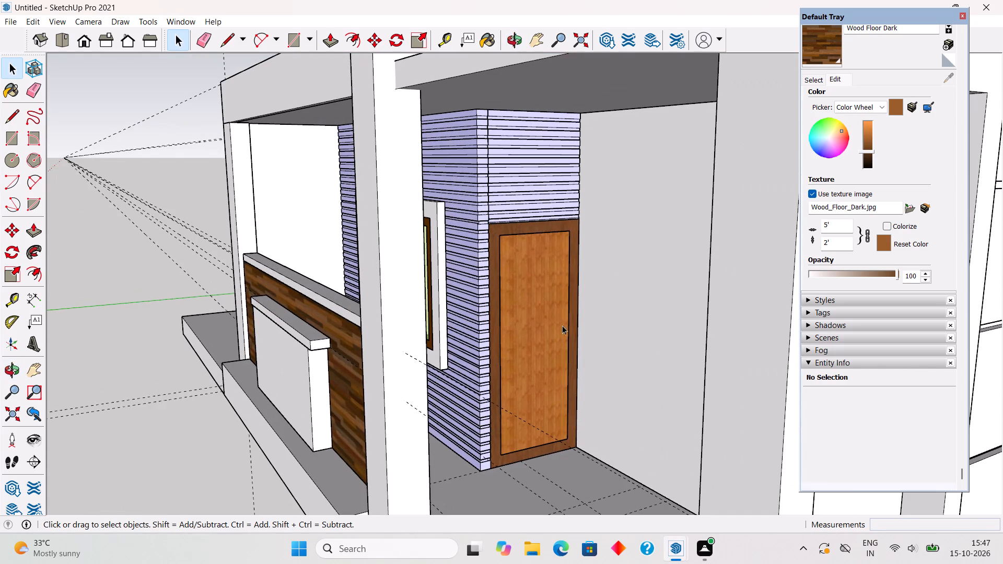
{"action": "middle_click_drag", "start_coordinate": [558, 297], "coordinate": [439, 320]}
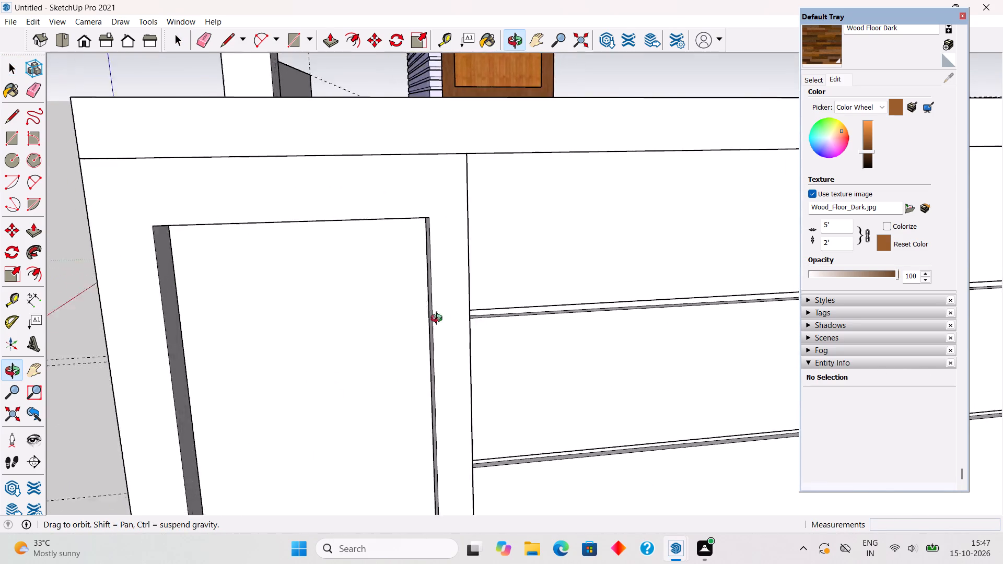
{"action": "middle_click_drag", "start_coordinate": [439, 320], "coordinate": [496, 326]}
{"action": "scroll", "coordinate": [330, 303], "scroll_direction": "up", "scroll_amount": 1}
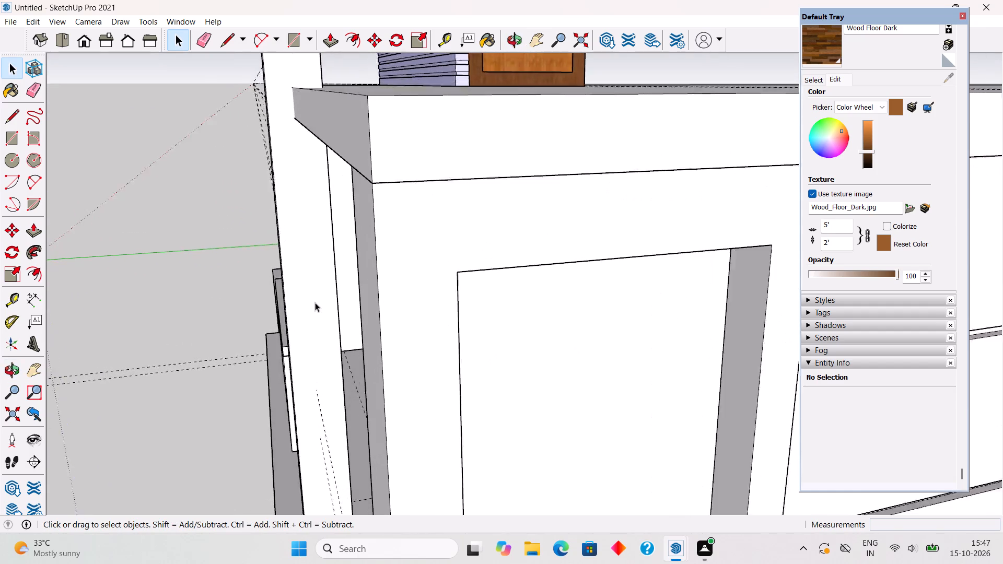
{"action": "scroll", "coordinate": [315, 302], "scroll_direction": "up", "scroll_amount": 9}
{"action": "middle_click_drag", "start_coordinate": [350, 271], "coordinate": [321, 295]}
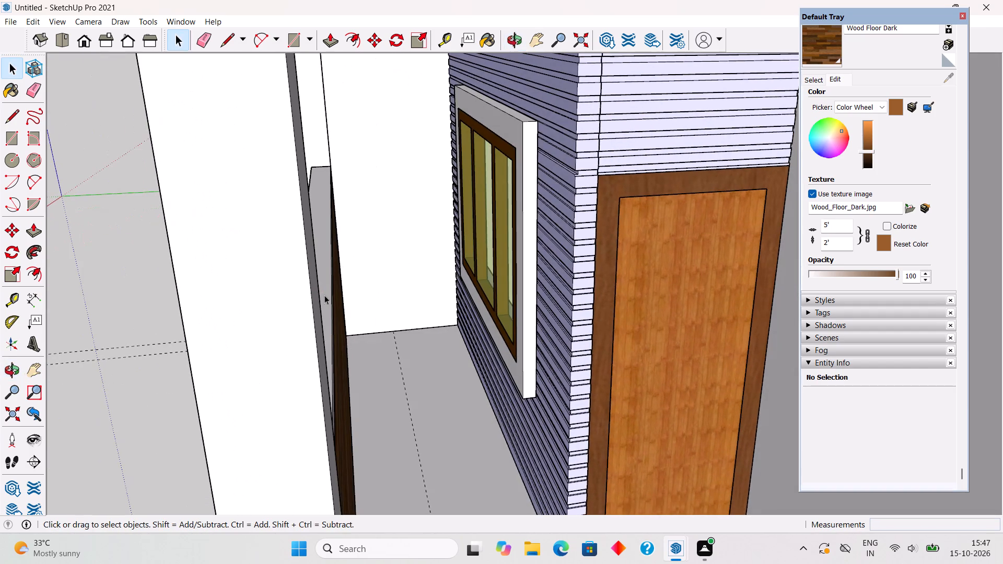
{"action": "middle_click_drag", "start_coordinate": [305, 261], "coordinate": [155, 282]}
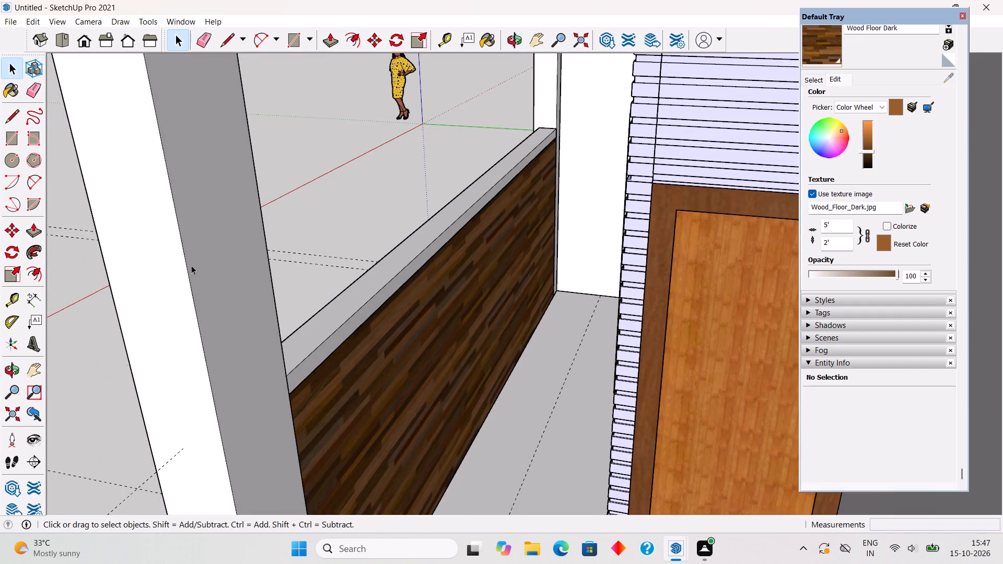
{"action": "scroll", "coordinate": [191, 265], "scroll_direction": "up", "scroll_amount": 3}
{"action": "triple_click", "coordinate": [194, 263]}
{"action": "key", "text": "p"}
{"action": "left_click", "coordinate": [196, 262]}
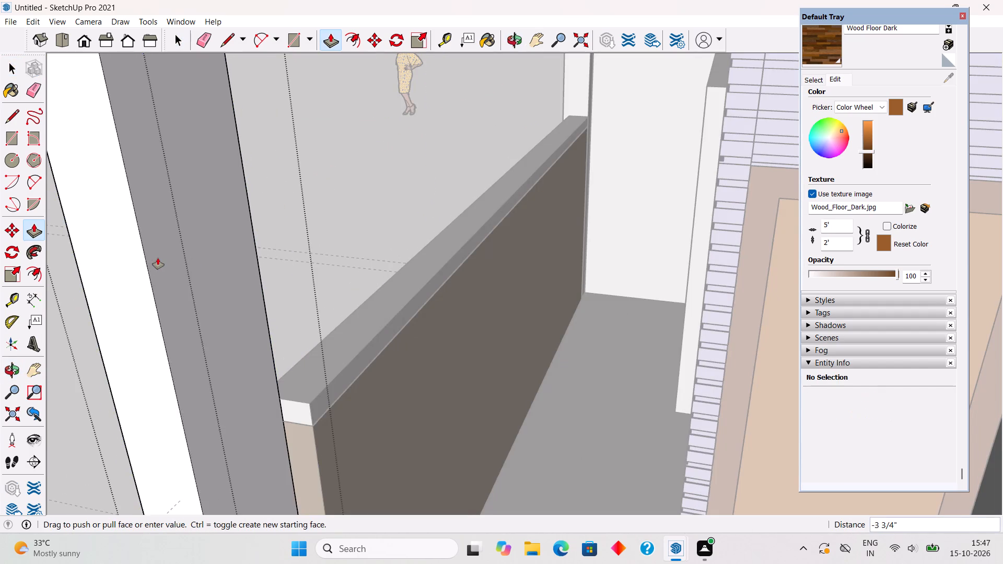
{"action": "scroll", "coordinate": [158, 258], "scroll_direction": "down", "scroll_amount": 9}
{"action": "scroll", "coordinate": [158, 258], "scroll_direction": "up", "scroll_amount": 1}
{"action": "scroll", "coordinate": [158, 258], "scroll_direction": "down", "scroll_amount": 1}
{"action": "middle_click_drag", "start_coordinate": [177, 244], "coordinate": [481, 273]}
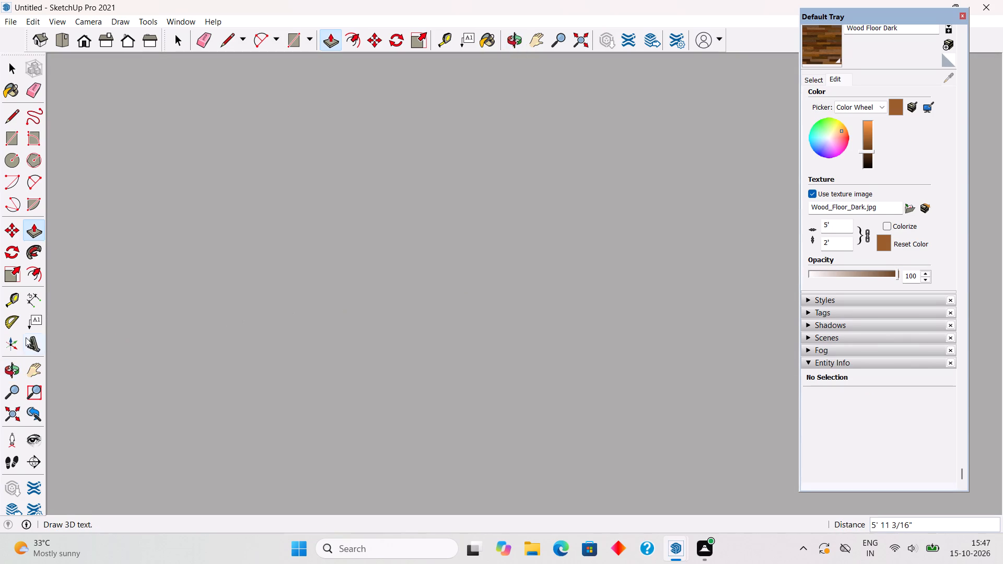
{"action": "left_click", "coordinate": [11, 407]}
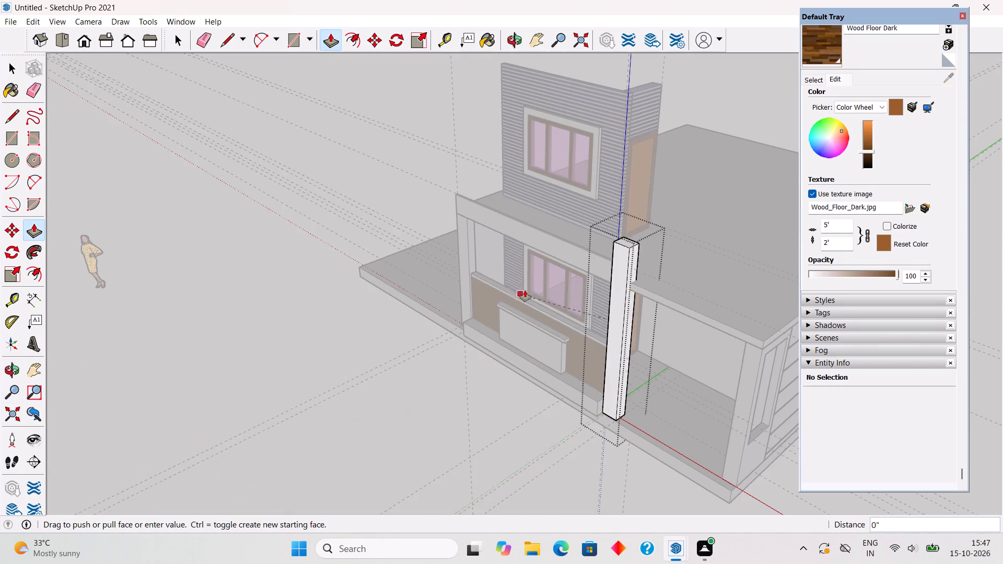
{"action": "scroll", "coordinate": [639, 278], "scroll_direction": "up", "scroll_amount": 12}
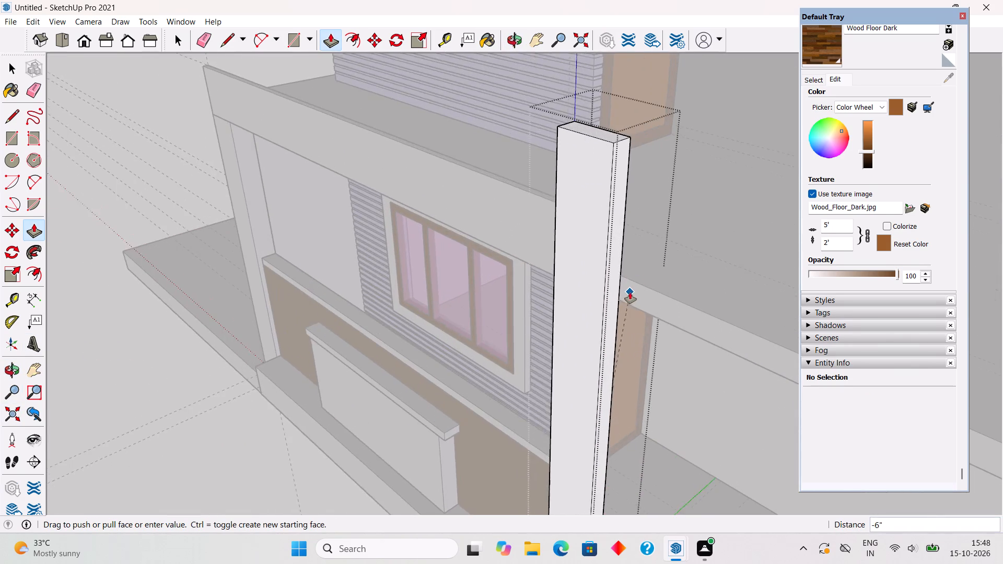
{"action": "scroll", "coordinate": [627, 294], "scroll_direction": "up", "scroll_amount": 4}
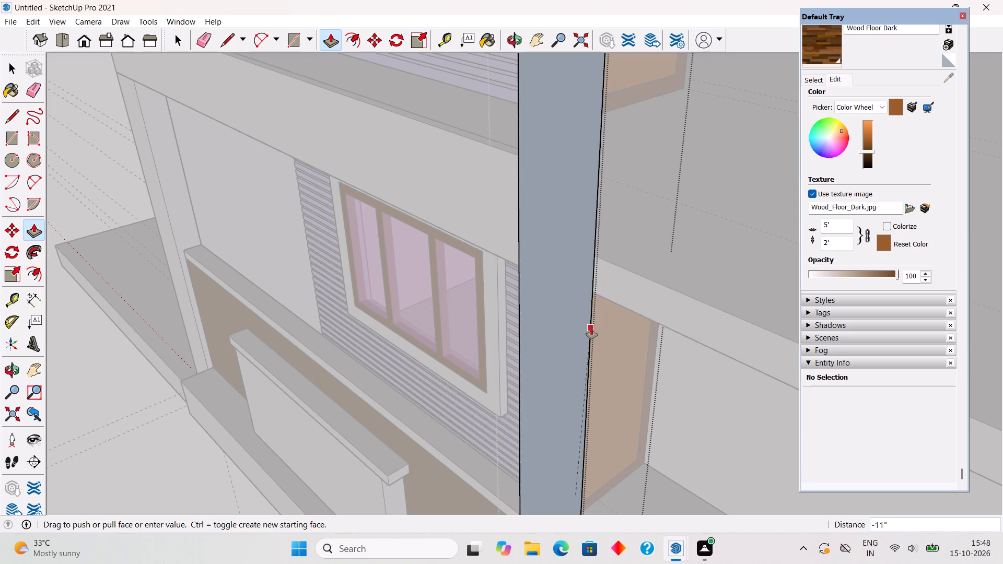
{"action": "left_click", "coordinate": [621, 298]}
Draw a line about 1' 2 3/8" long across the middle pillar's rear face along the underside of the roof slab.
{"action": "middle_click_drag", "start_coordinate": [760, 372], "coordinate": [582, 273]}
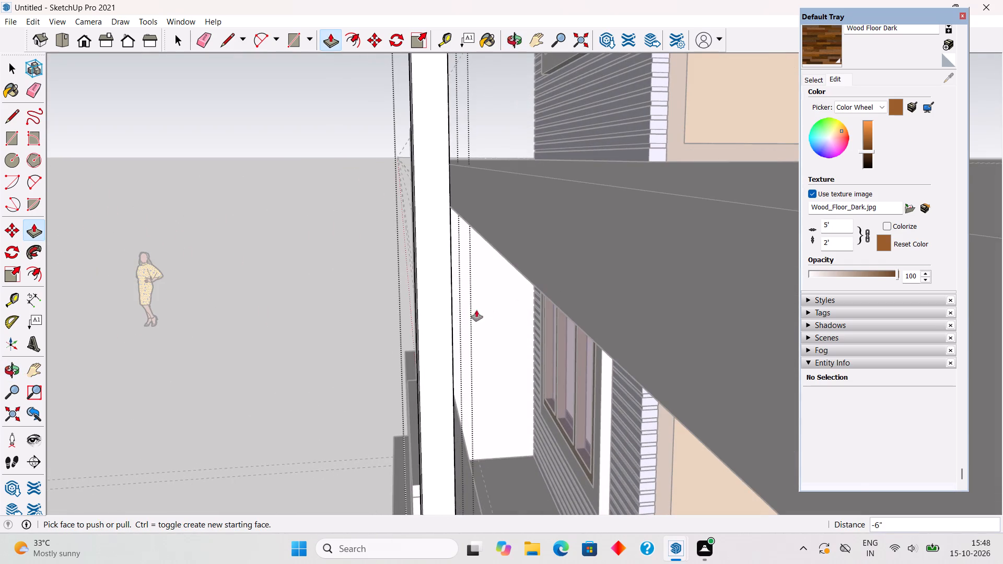
{"action": "scroll", "coordinate": [473, 301], "scroll_direction": "up", "scroll_amount": 3}
{"action": "scroll", "coordinate": [473, 301], "scroll_direction": "down", "scroll_amount": 2}
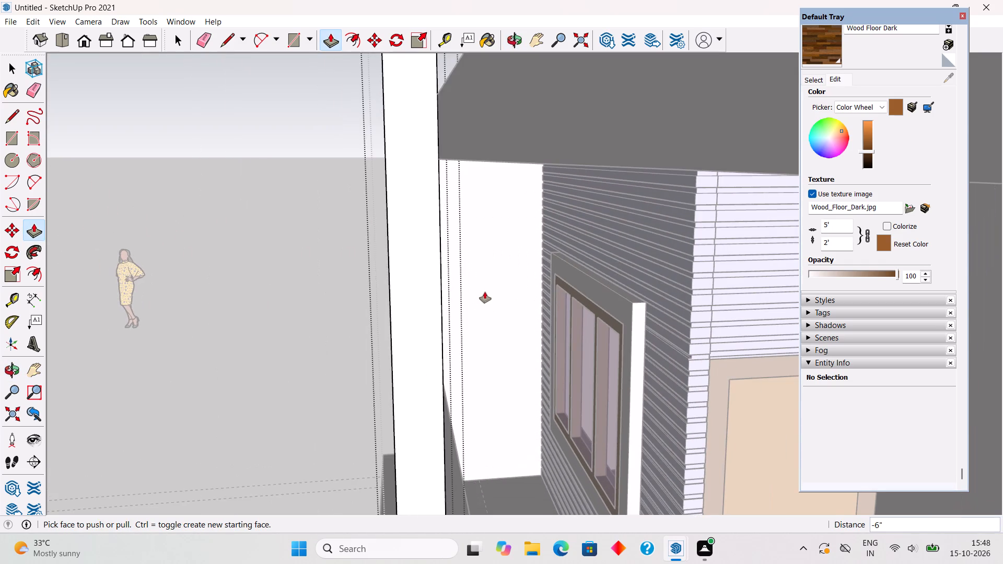
{"action": "middle_click_drag", "start_coordinate": [474, 284], "coordinate": [426, 272]}
{"action": "key", "text": "space"}
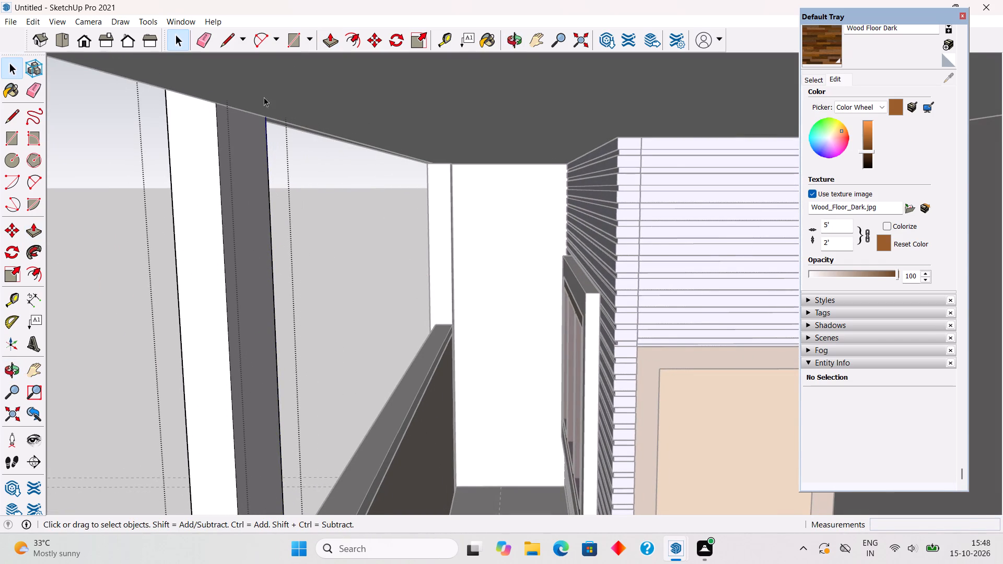
{"action": "scroll", "coordinate": [257, 95], "scroll_direction": "up", "scroll_amount": 14}
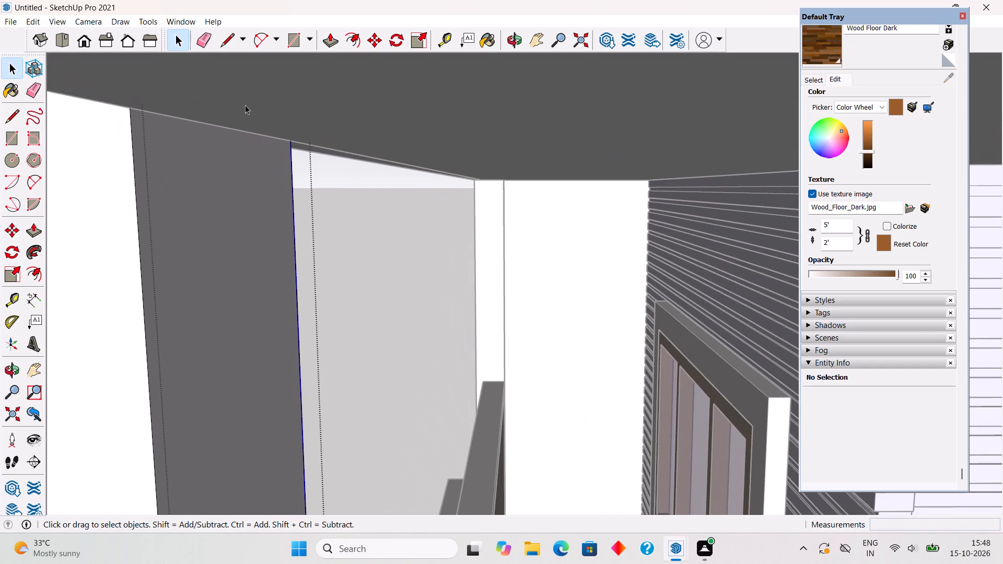
{"action": "key", "text": "l"}
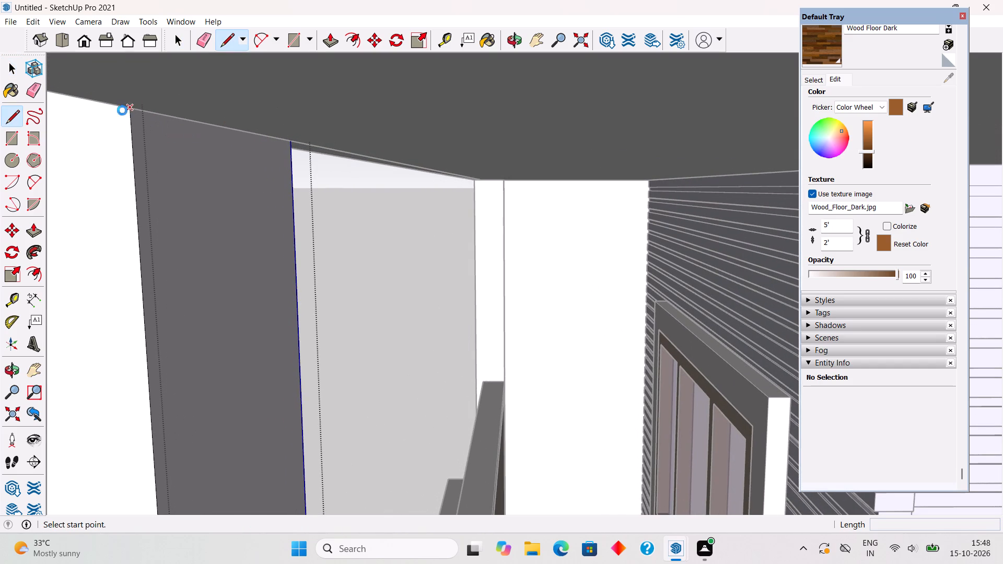
{"action": "left_click", "coordinate": [132, 109]}
{"action": "left_click", "coordinate": [295, 139]}
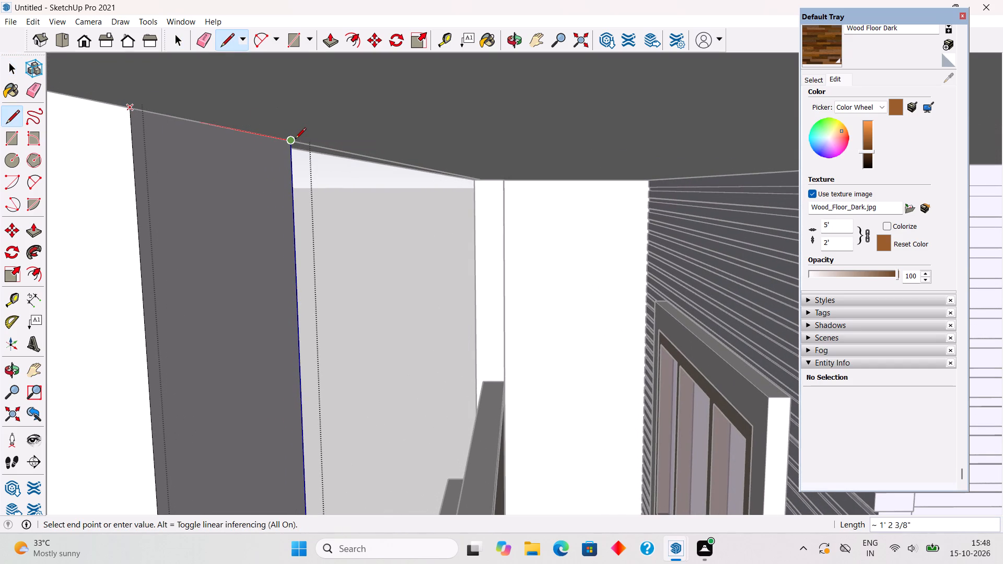
{"action": "key", "text": "space"}
Push the part of the middle pillar's rear face below the roof slab inward by 3".
{"action": "type", "text": "p"}
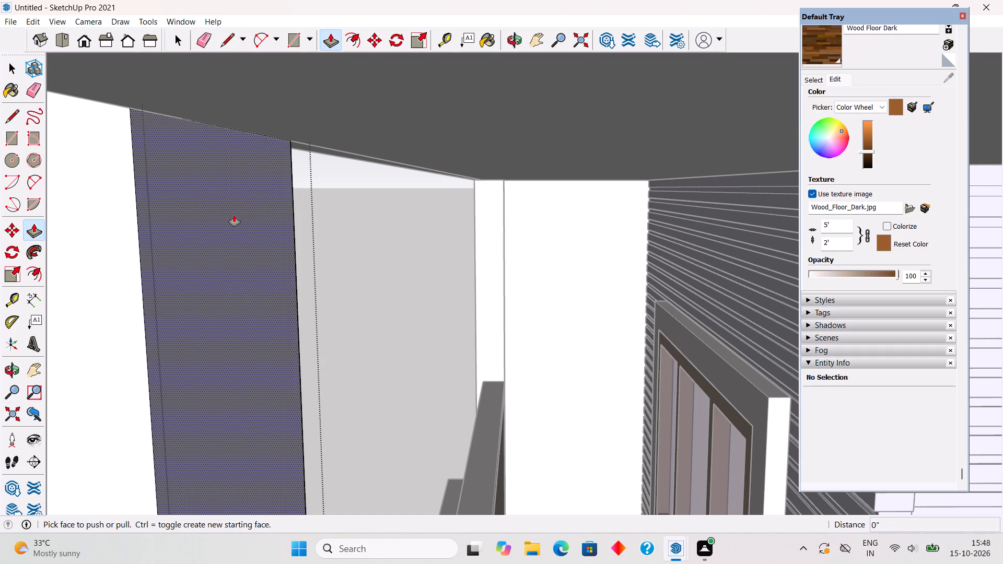
{"action": "left_click", "coordinate": [234, 215]}
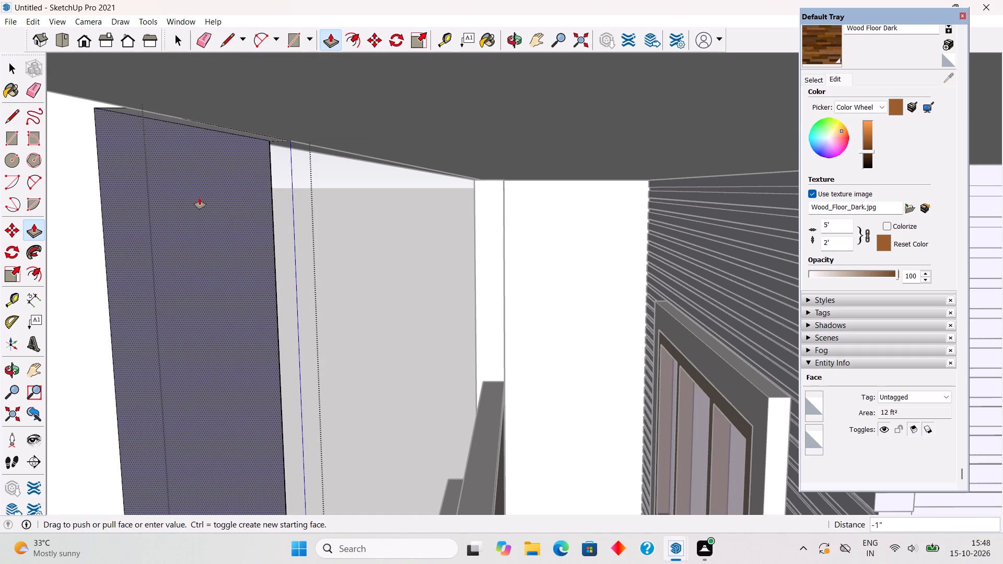
{"action": "type", "text": "3\""}
{"action": "key", "text": "Return"}
{"action": "key", "text": "space"}
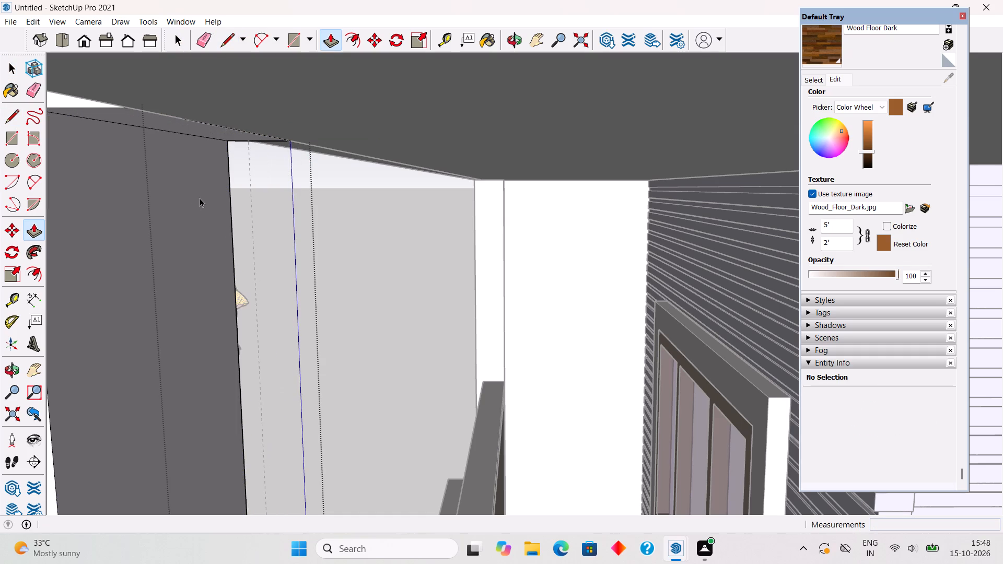
Pull the middle pillar's front face forward by 3" and close the group.
{"action": "scroll", "coordinate": [323, 313], "scroll_direction": "down", "scroll_amount": 13}
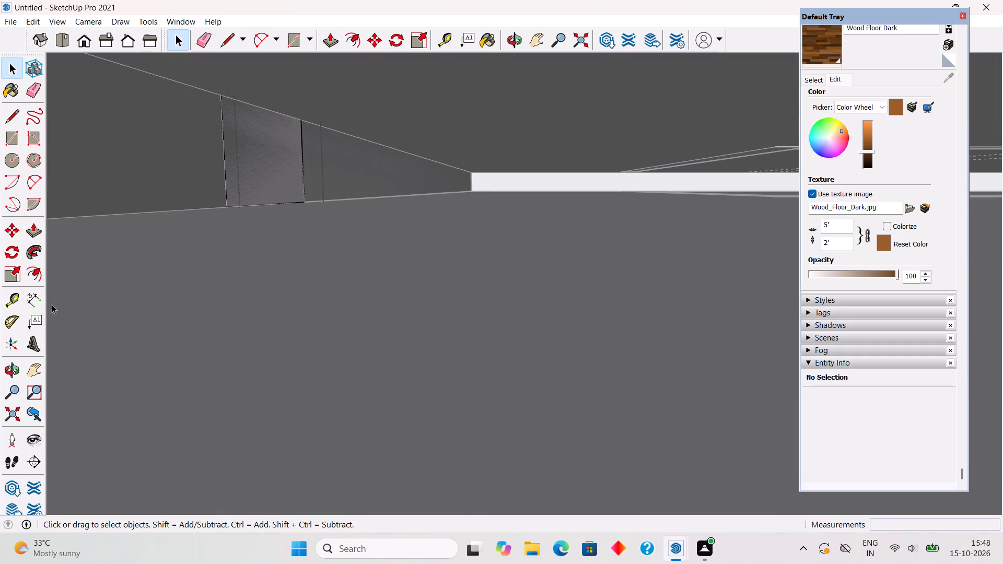
{"action": "left_click", "coordinate": [16, 405]}
{"action": "middle_click_drag", "start_coordinate": [256, 334], "coordinate": [570, 267]}
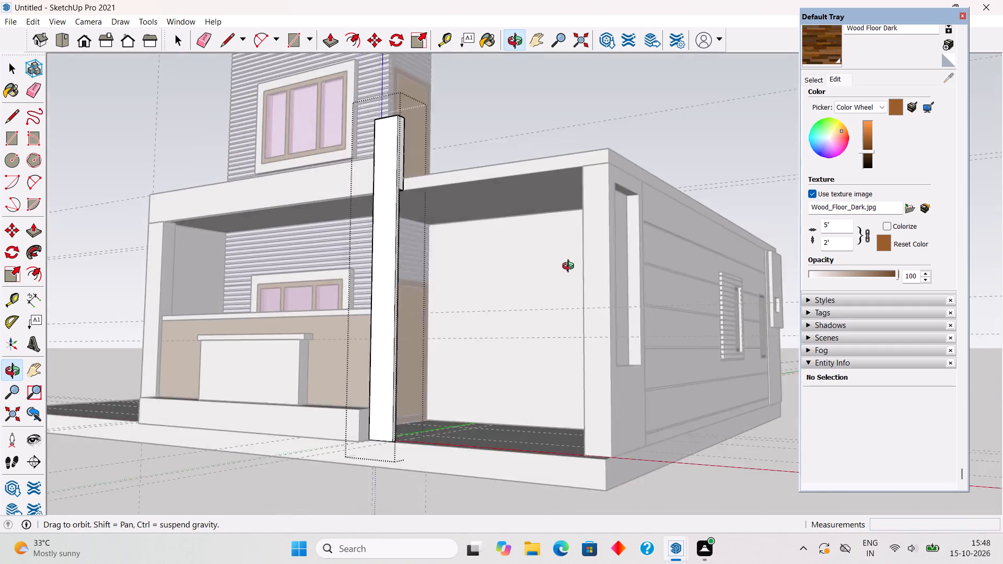
{"action": "middle_click_drag", "start_coordinate": [570, 267], "coordinate": [492, 324]}
{"action": "scroll", "coordinate": [264, 362], "scroll_direction": "up", "scroll_amount": 5}
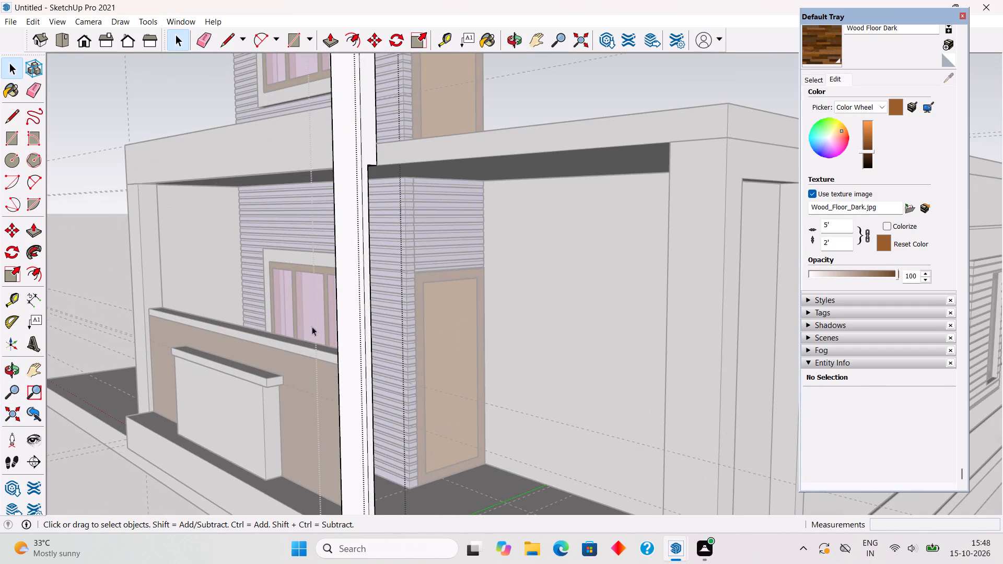
{"action": "left_click", "coordinate": [353, 331]}
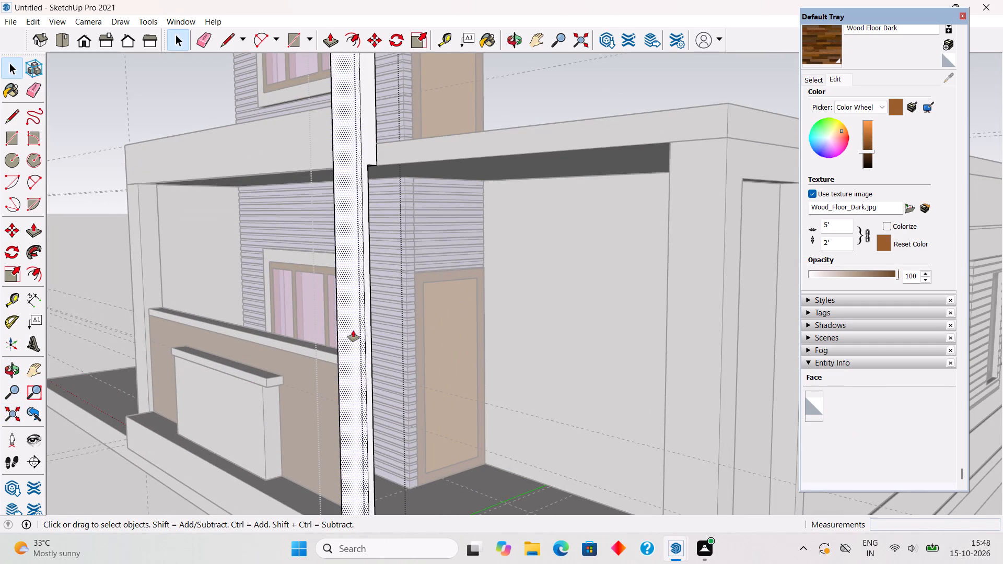
{"action": "key", "text": "p"}
{"action": "left_click", "coordinate": [353, 331]}
{"action": "type", "text": "3\""}
{"action": "key", "text": "Return"}
{"action": "key", "text": "space"}
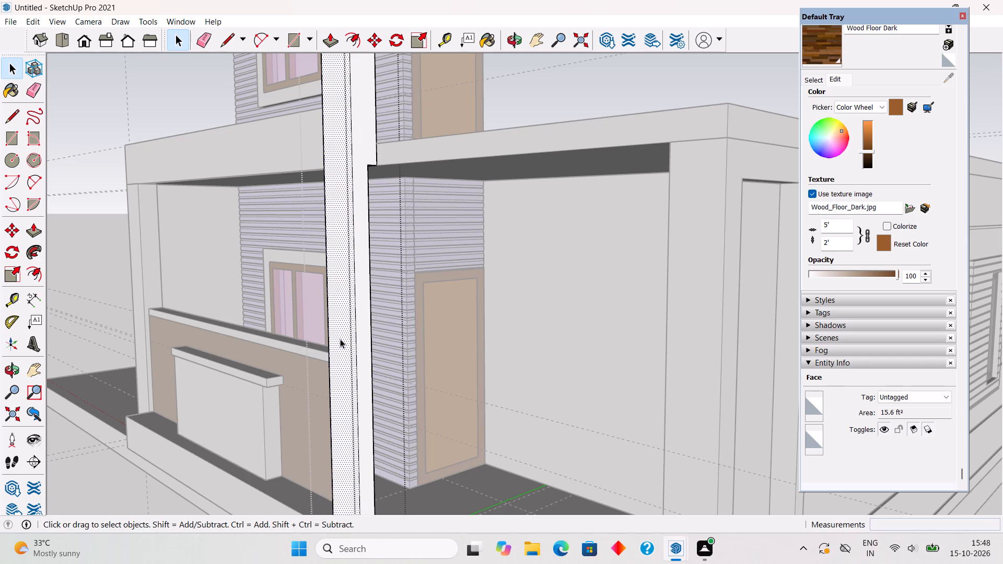
{"action": "scroll", "coordinate": [343, 355], "scroll_direction": "down", "scroll_amount": 13}
{"action": "left_click", "coordinate": [295, 450]}
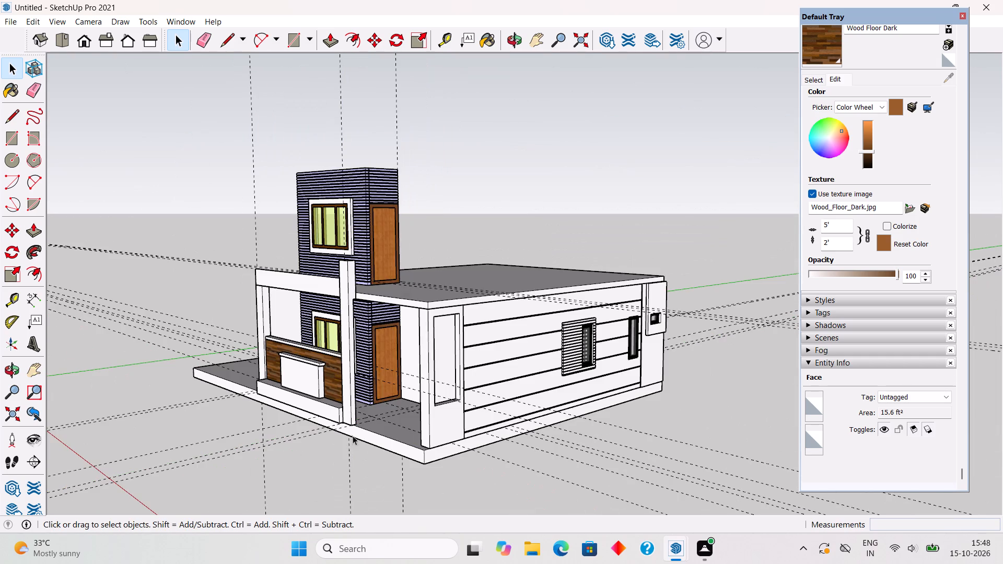
Scale the corner wall panel with the tall opening along the green axis toward the front, using the middle pillar as the reference.
{"action": "scroll", "coordinate": [359, 332], "scroll_direction": "up", "scroll_amount": 2}
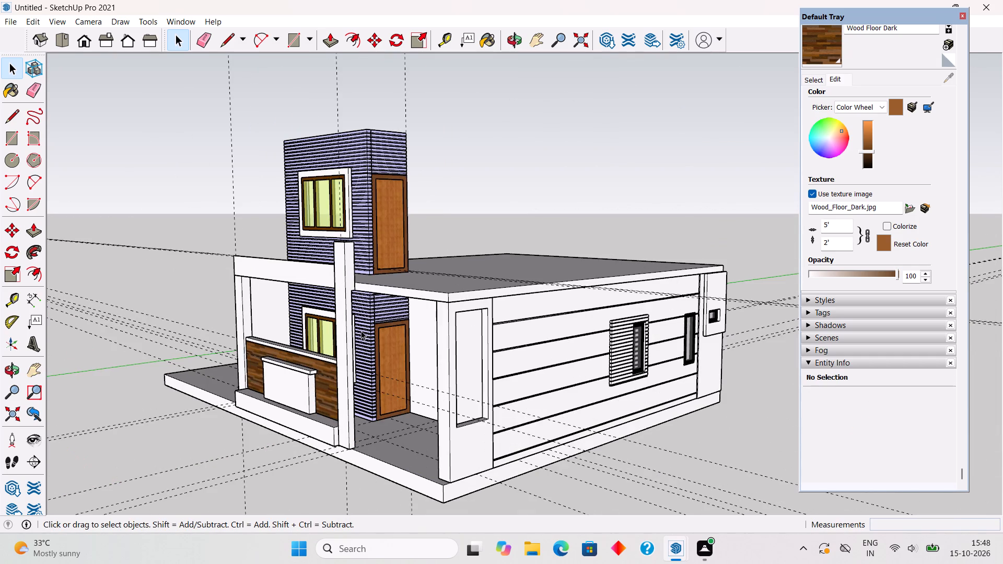
{"action": "middle_click_drag", "start_coordinate": [342, 331], "coordinate": [252, 350]}
{"action": "scroll", "coordinate": [396, 444], "scroll_direction": "up", "scroll_amount": 7}
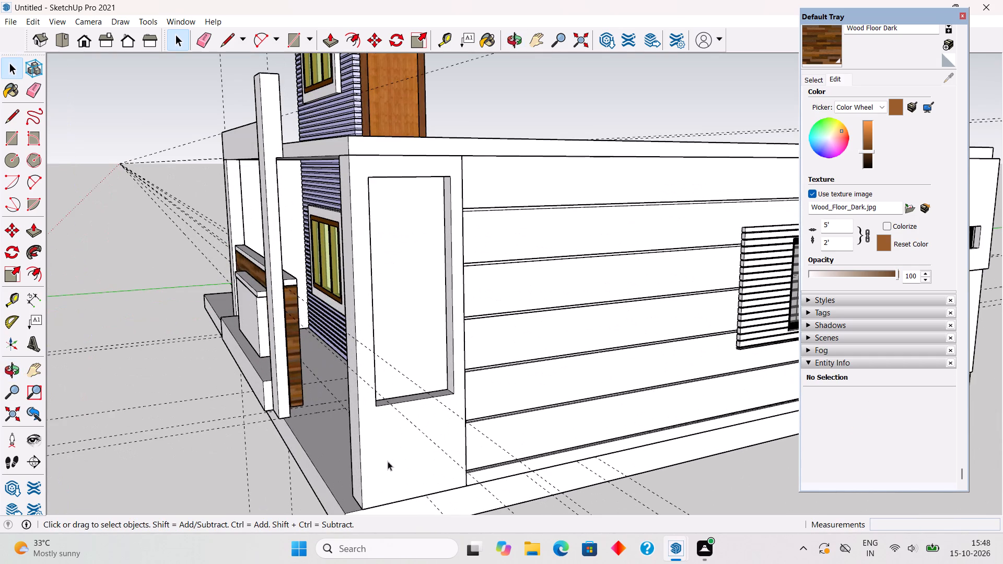
{"action": "left_click", "coordinate": [388, 461]}
{"action": "scroll", "coordinate": [358, 422], "scroll_direction": "up", "scroll_amount": 3}
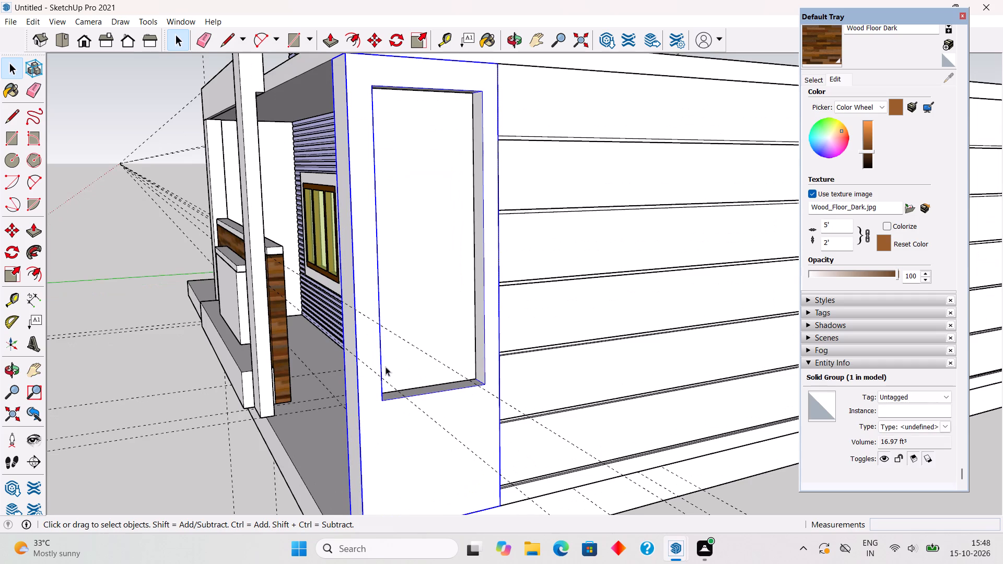
{"action": "middle_click_drag", "start_coordinate": [386, 366], "coordinate": [340, 359]}
{"action": "middle_click_drag", "start_coordinate": [349, 361], "coordinate": [438, 388]}
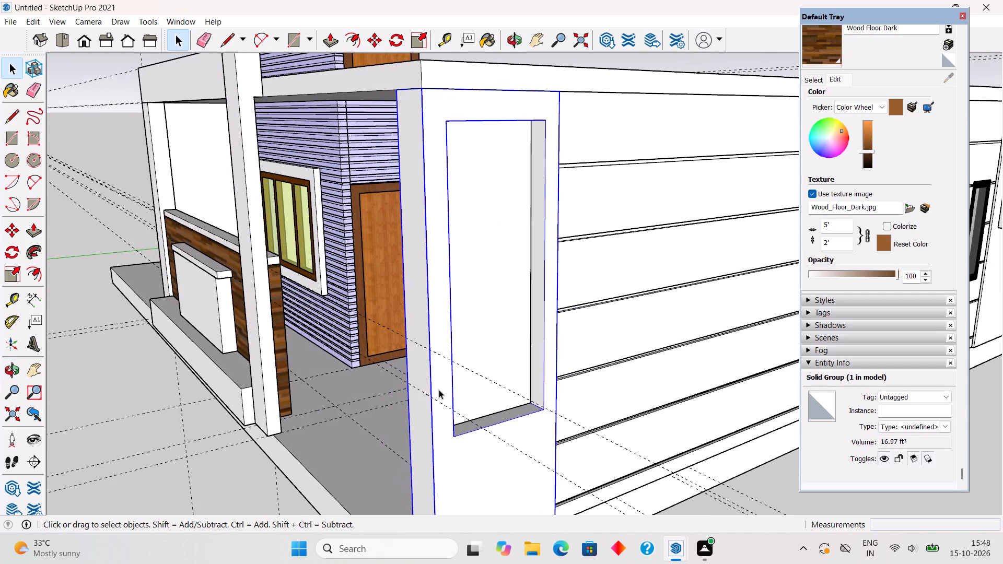
{"action": "key", "text": "s"}
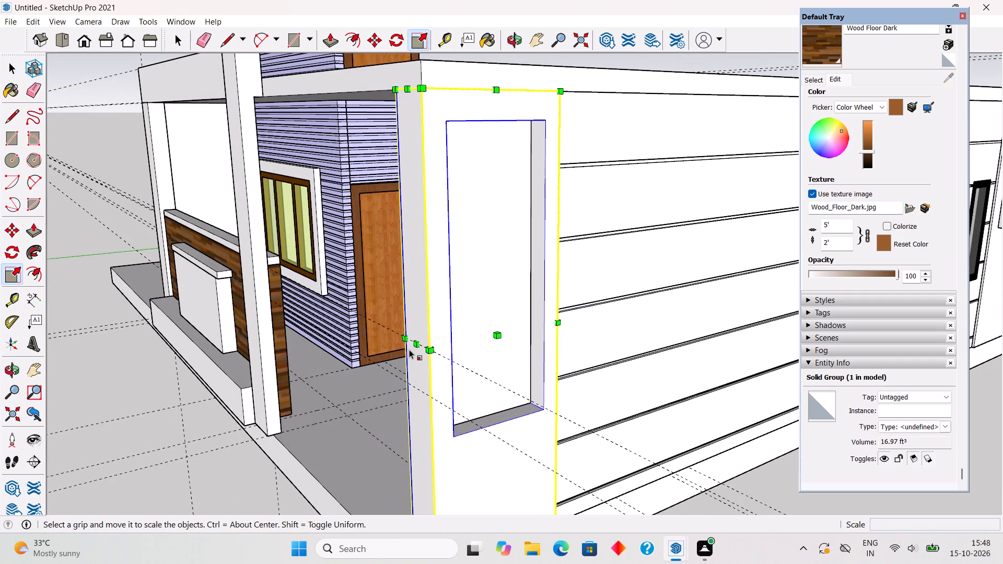
{"action": "left_click", "coordinate": [414, 342]}
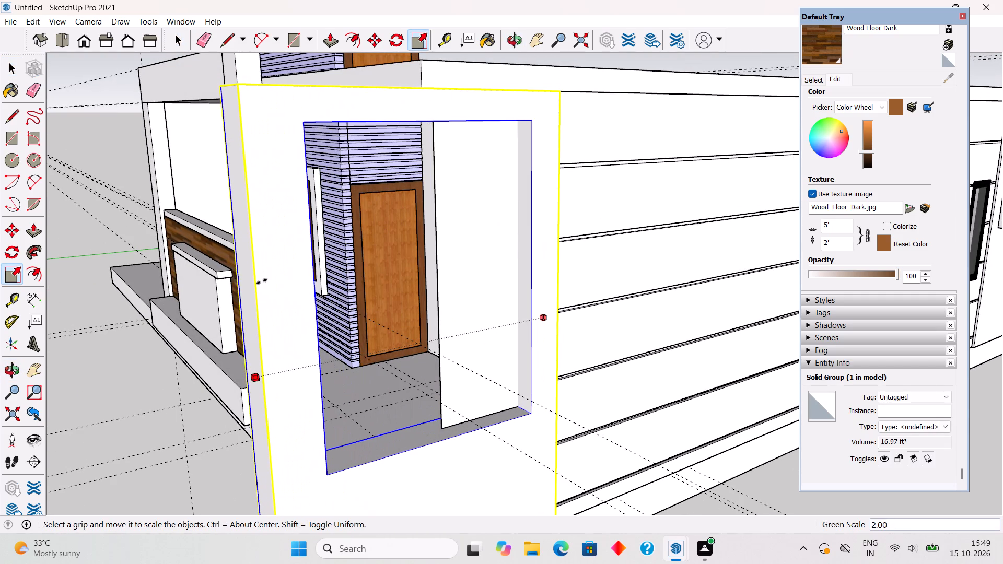
{"action": "middle_click_drag", "start_coordinate": [263, 275], "coordinate": [454, 297]}
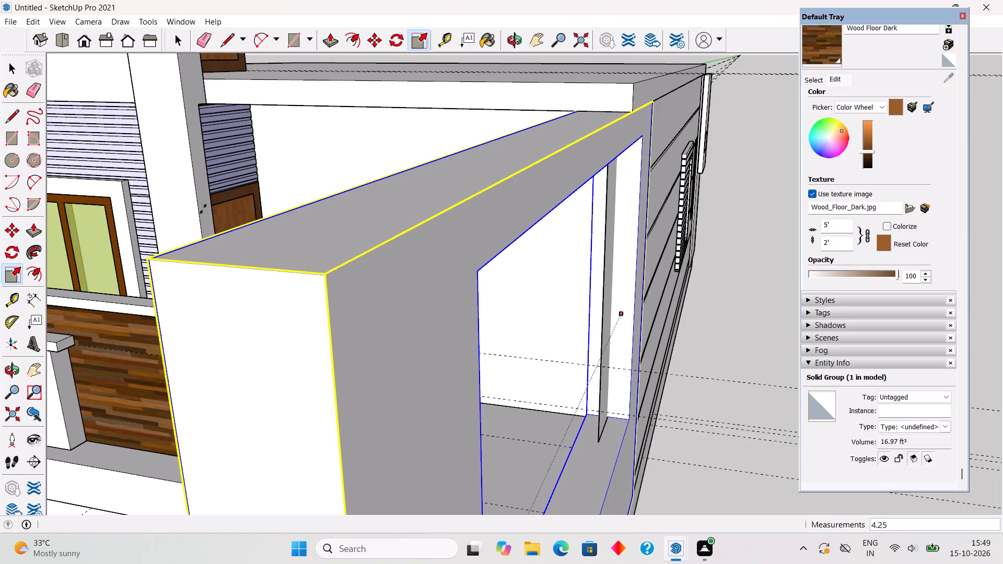
{"action": "left_click", "coordinate": [201, 207]}
{"action": "key", "text": "space"}
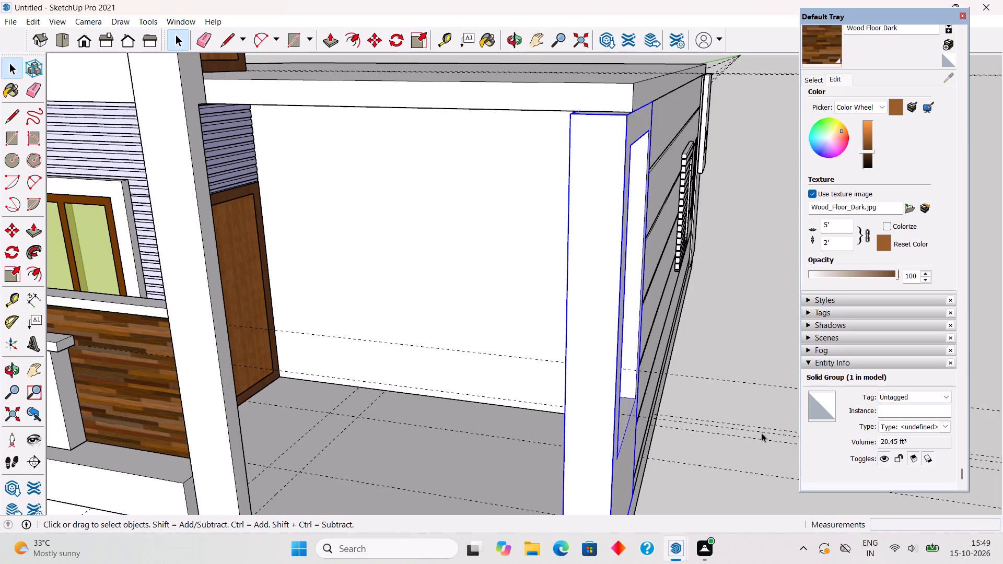
Delete the flat white panel group standing behind the corner wall panel's tall opening.
{"action": "left_click", "coordinate": [733, 354]}
{"action": "middle_click_drag", "start_coordinate": [697, 343], "coordinate": [412, 341]}
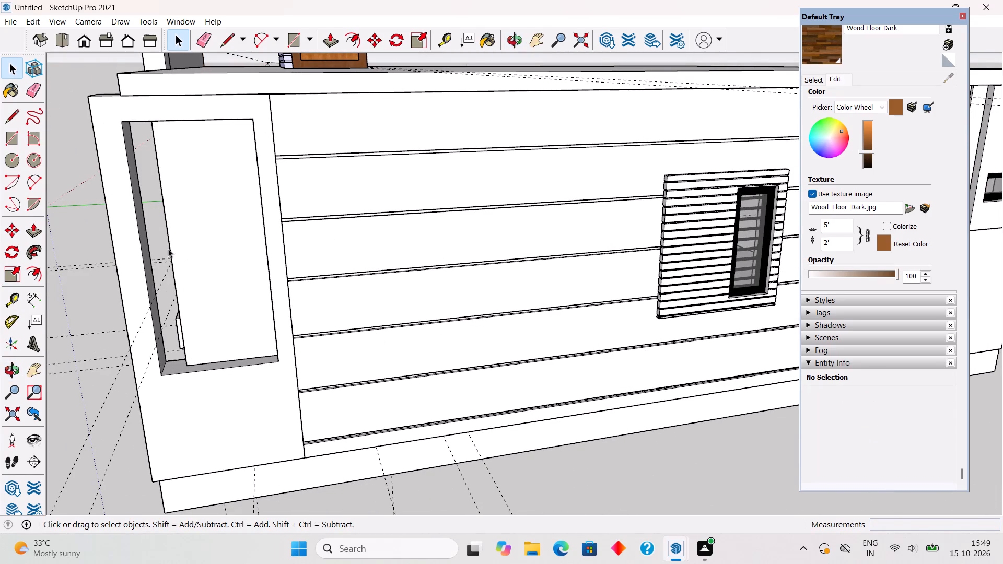
{"action": "middle_click_drag", "start_coordinate": [177, 233], "coordinate": [293, 231]}
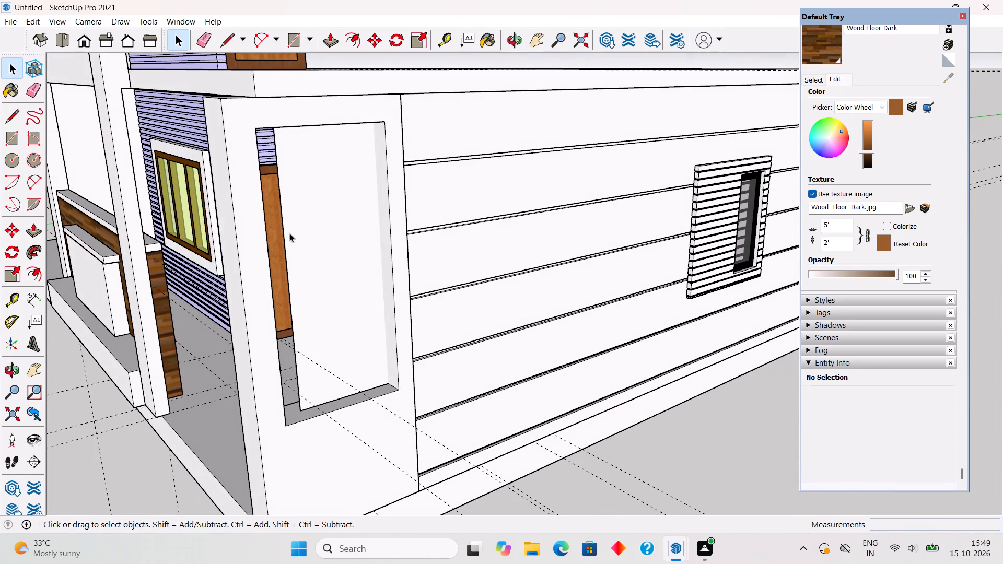
{"action": "left_click", "coordinate": [298, 231]}
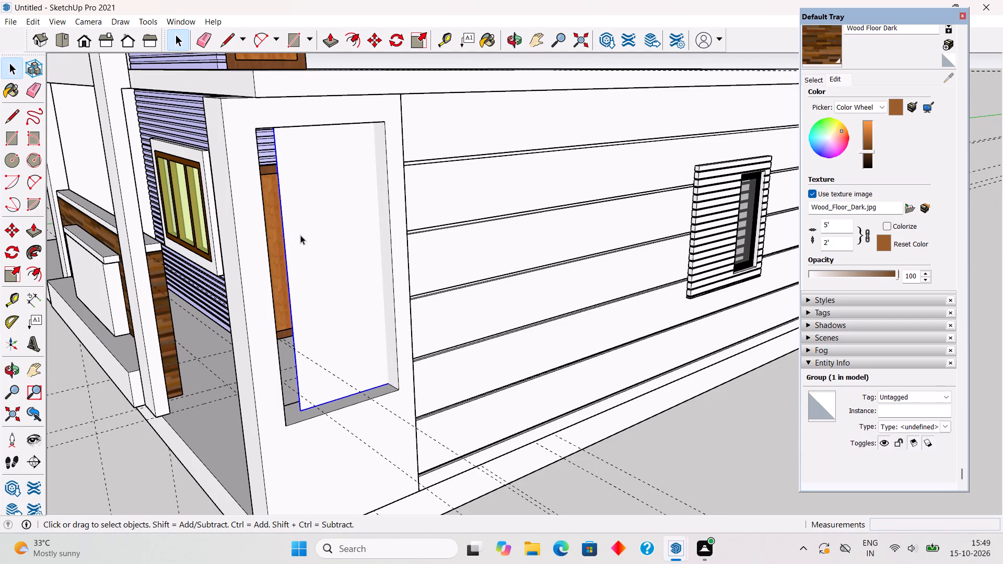
{"action": "key", "text": "Delete"}
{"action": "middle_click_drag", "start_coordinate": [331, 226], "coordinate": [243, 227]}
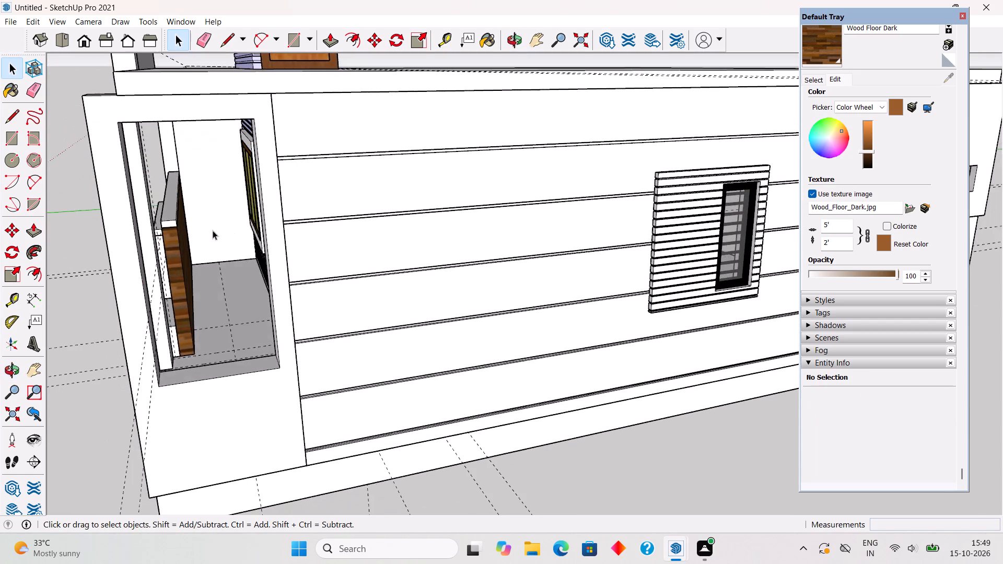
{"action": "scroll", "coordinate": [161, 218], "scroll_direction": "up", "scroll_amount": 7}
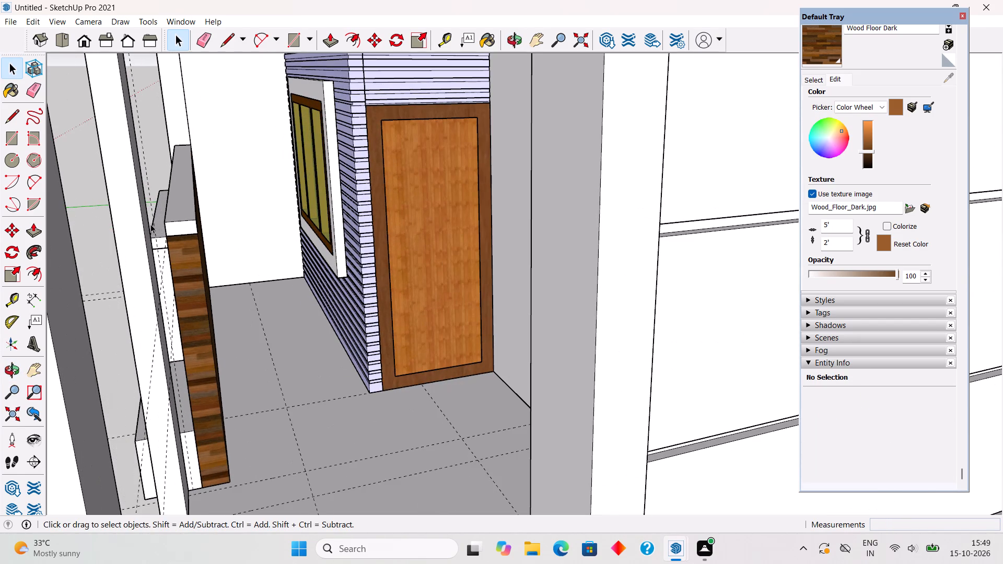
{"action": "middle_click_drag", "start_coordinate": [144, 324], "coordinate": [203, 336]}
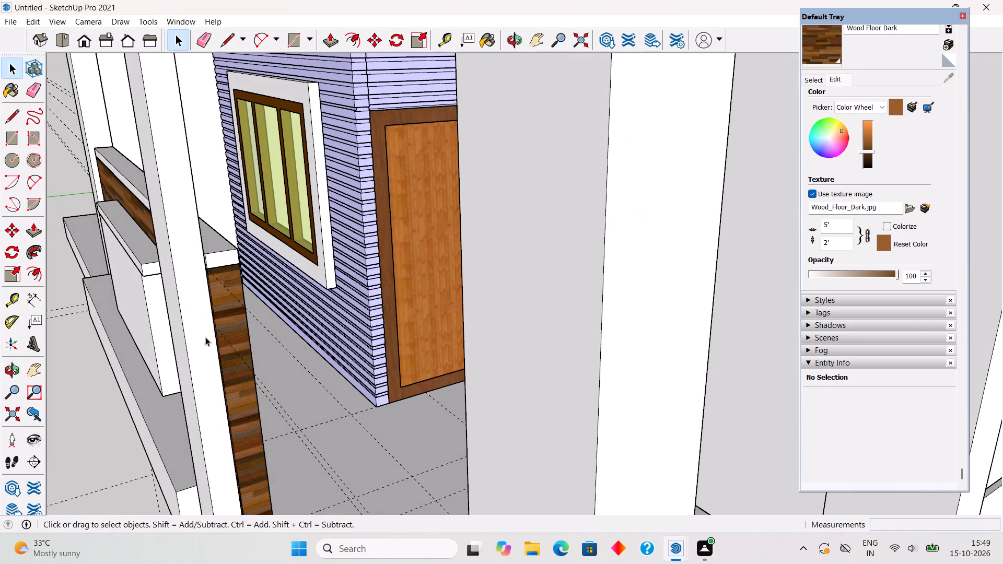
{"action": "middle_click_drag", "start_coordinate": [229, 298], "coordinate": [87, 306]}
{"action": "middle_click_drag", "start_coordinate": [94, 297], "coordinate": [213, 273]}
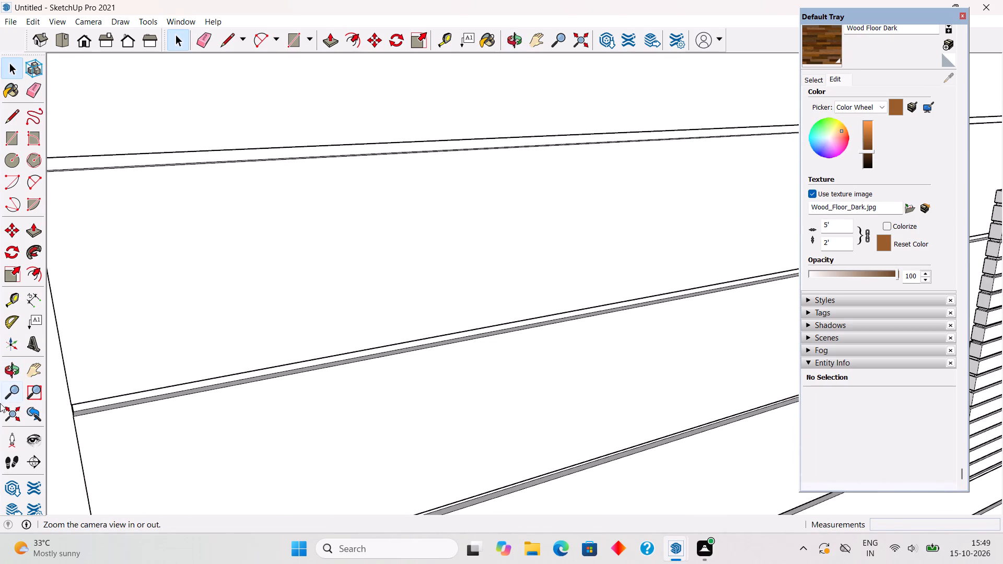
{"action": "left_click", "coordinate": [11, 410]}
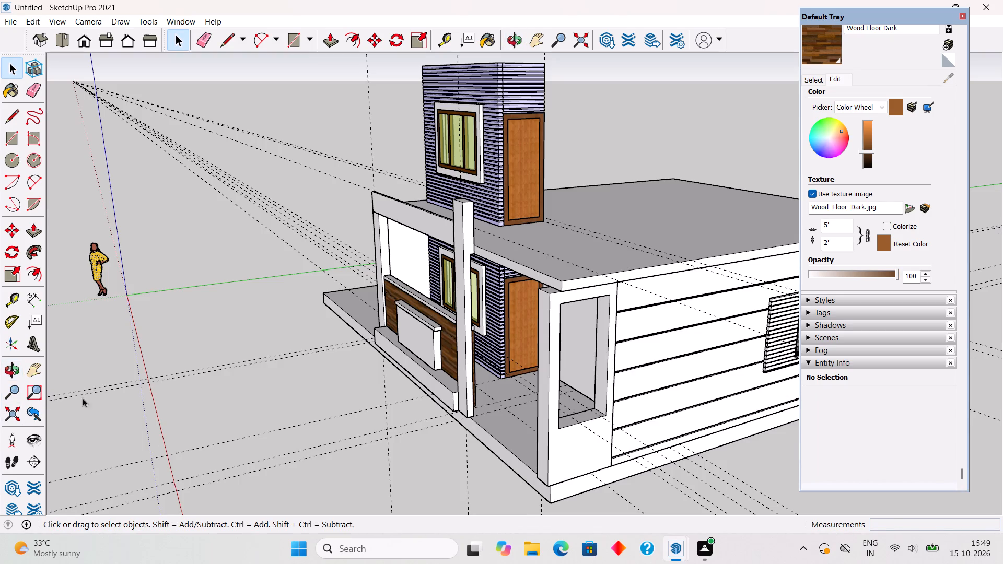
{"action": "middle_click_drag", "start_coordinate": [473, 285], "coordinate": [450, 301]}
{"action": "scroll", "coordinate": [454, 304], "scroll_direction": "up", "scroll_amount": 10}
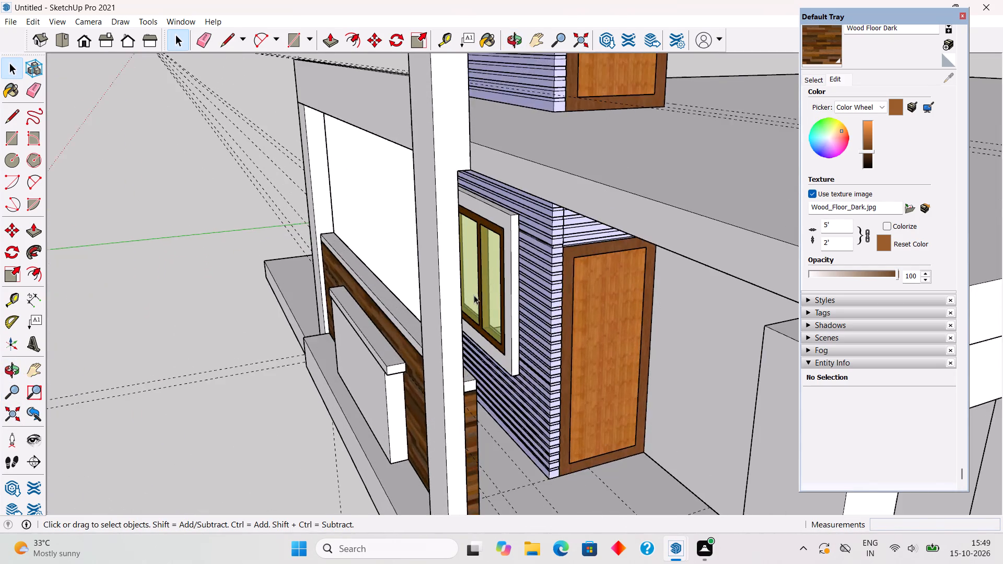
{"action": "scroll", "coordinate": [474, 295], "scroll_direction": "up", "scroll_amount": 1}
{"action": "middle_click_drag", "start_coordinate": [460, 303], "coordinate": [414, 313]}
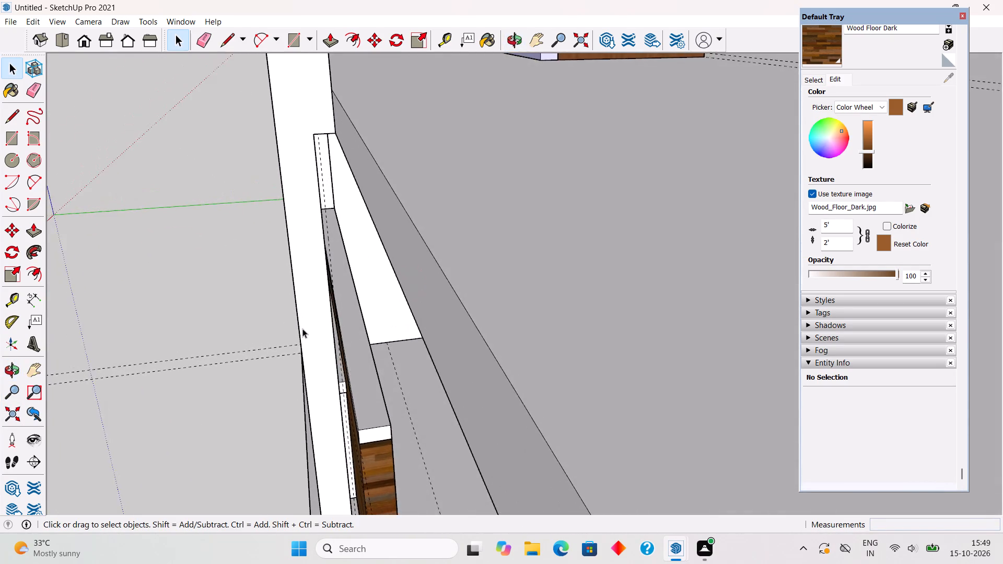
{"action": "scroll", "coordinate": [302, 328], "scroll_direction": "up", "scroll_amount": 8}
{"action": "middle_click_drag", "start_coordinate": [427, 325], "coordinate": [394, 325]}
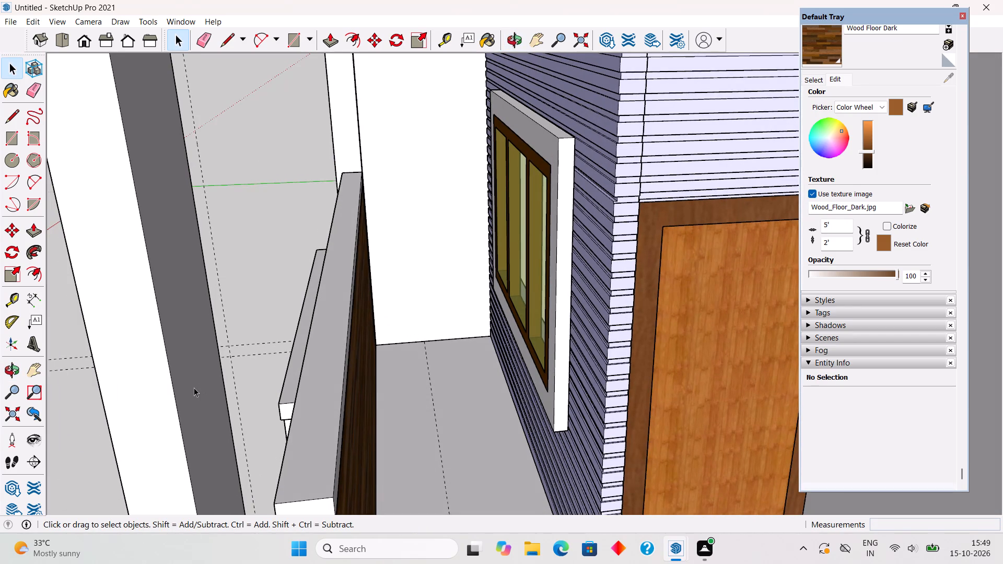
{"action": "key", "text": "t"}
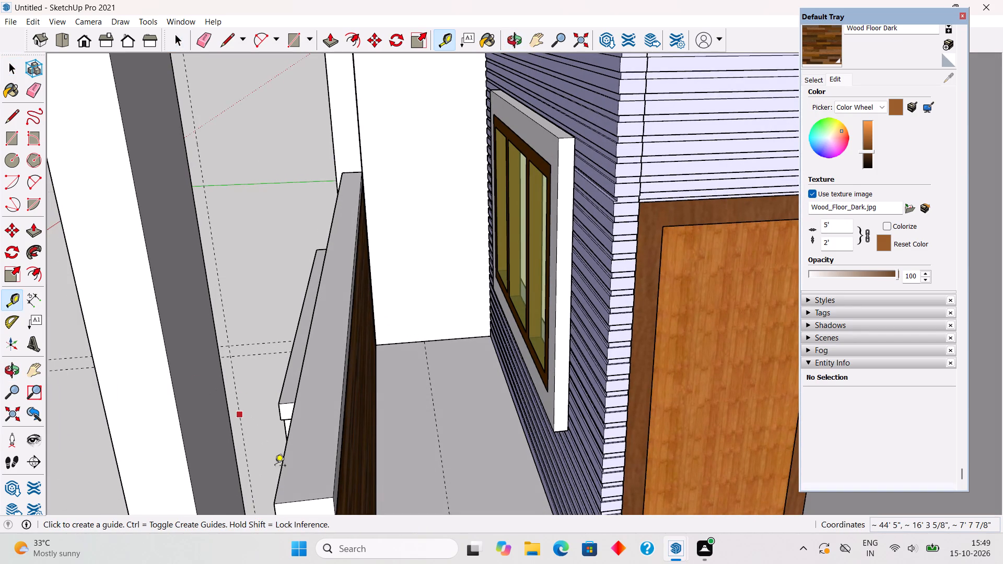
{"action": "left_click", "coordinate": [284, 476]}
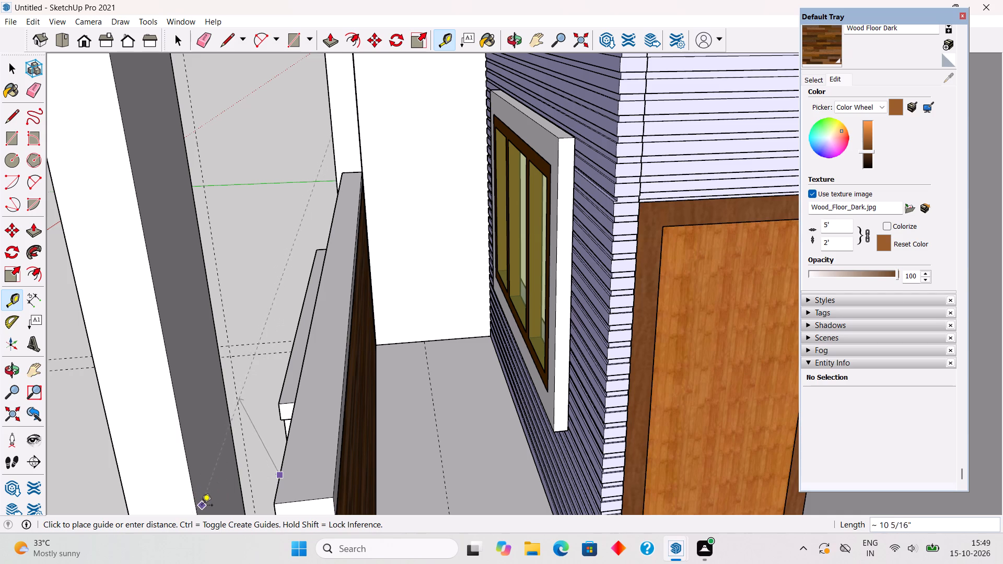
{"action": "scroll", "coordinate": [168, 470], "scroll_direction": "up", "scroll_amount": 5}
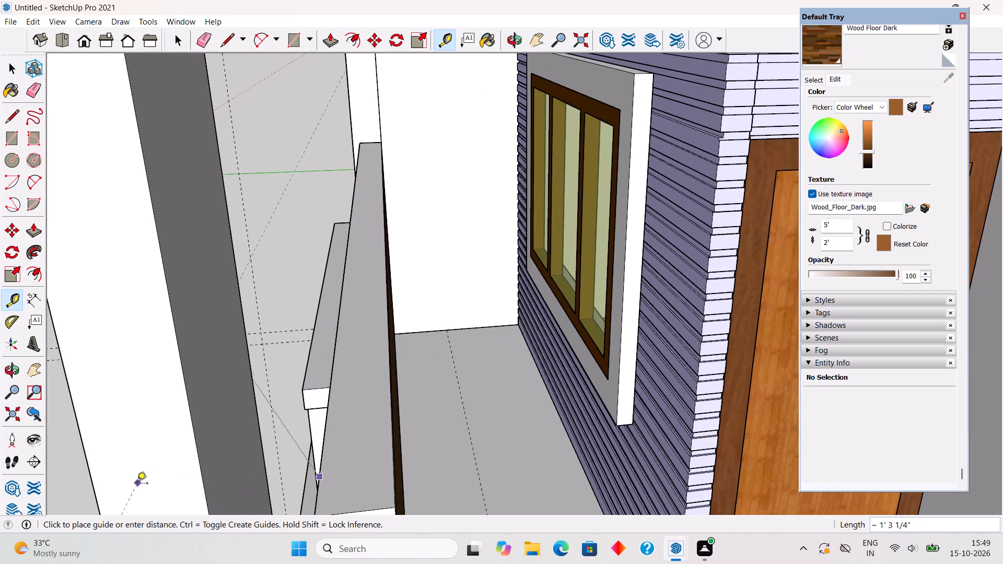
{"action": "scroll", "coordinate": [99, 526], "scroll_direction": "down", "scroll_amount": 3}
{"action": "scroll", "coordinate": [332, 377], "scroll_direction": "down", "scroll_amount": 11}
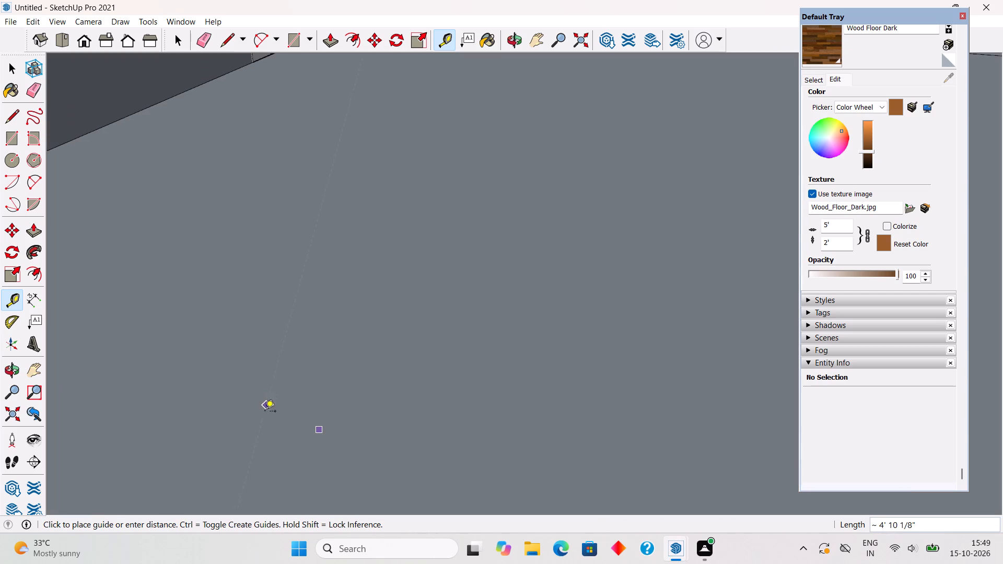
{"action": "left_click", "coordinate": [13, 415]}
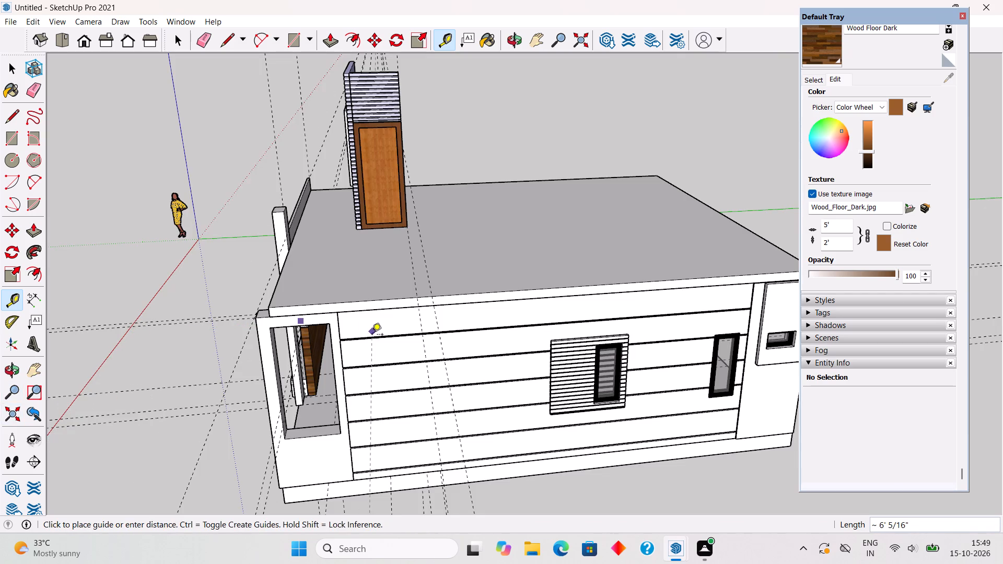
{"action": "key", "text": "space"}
Measure the gap between the wood-clad porch wall and the middle pillar along the ledge's end.
{"action": "scroll", "coordinate": [266, 336], "scroll_direction": "up", "scroll_amount": 11}
{"action": "scroll", "coordinate": [352, 425], "scroll_direction": "down", "scroll_amount": 4}
{"action": "scroll", "coordinate": [347, 487], "scroll_direction": "up", "scroll_amount": 6}
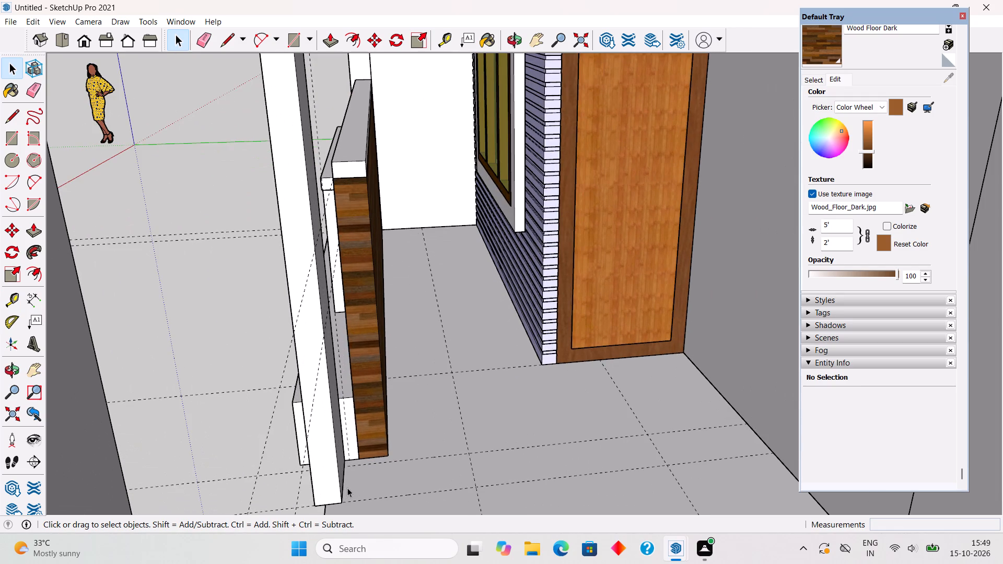
{"action": "scroll", "coordinate": [348, 486], "scroll_direction": "down", "scroll_amount": 3}
{"action": "scroll", "coordinate": [348, 486], "scroll_direction": "up", "scroll_amount": 1}
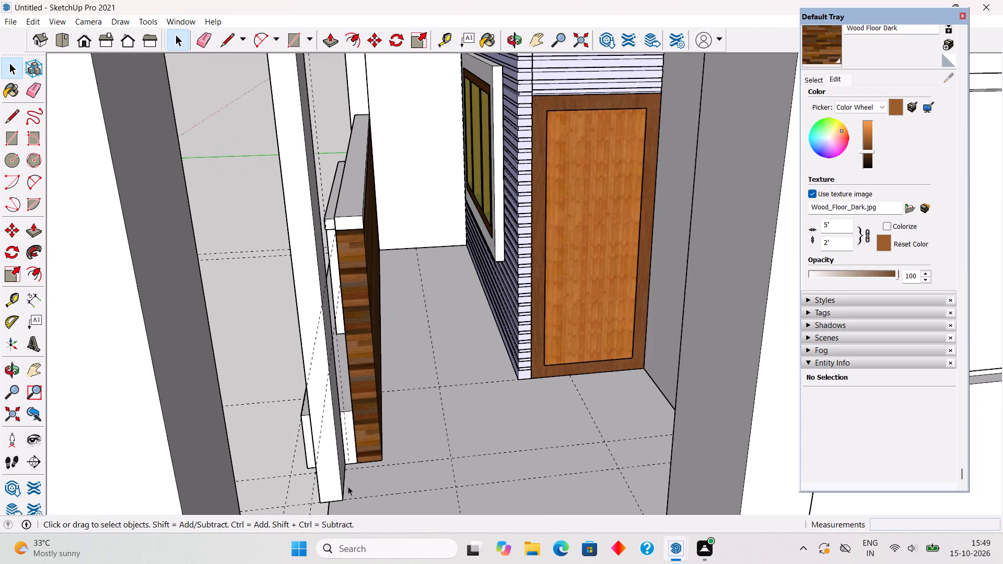
{"action": "scroll", "coordinate": [352, 407], "scroll_direction": "up", "scroll_amount": 5}
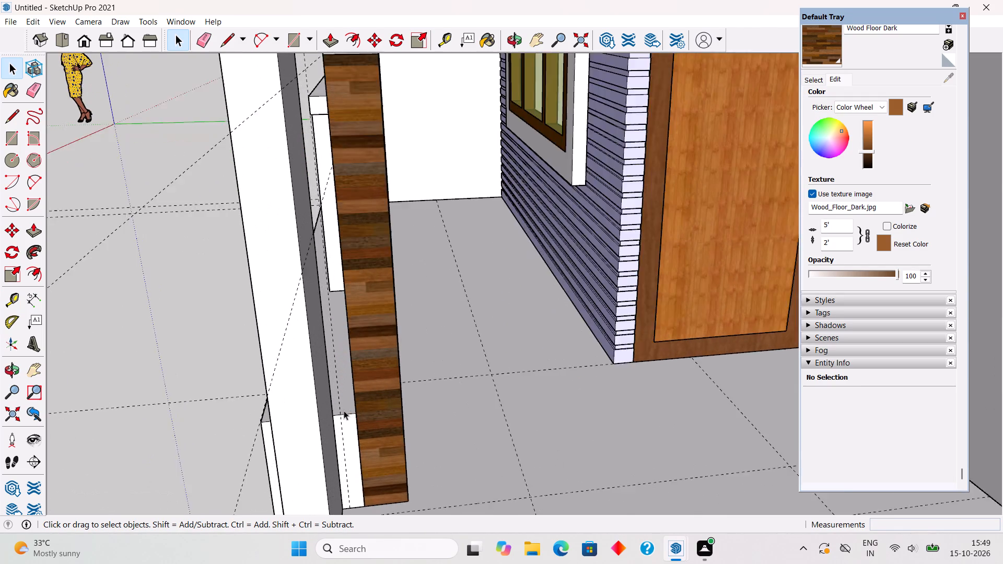
{"action": "scroll", "coordinate": [344, 410], "scroll_direction": "up", "scroll_amount": 18}
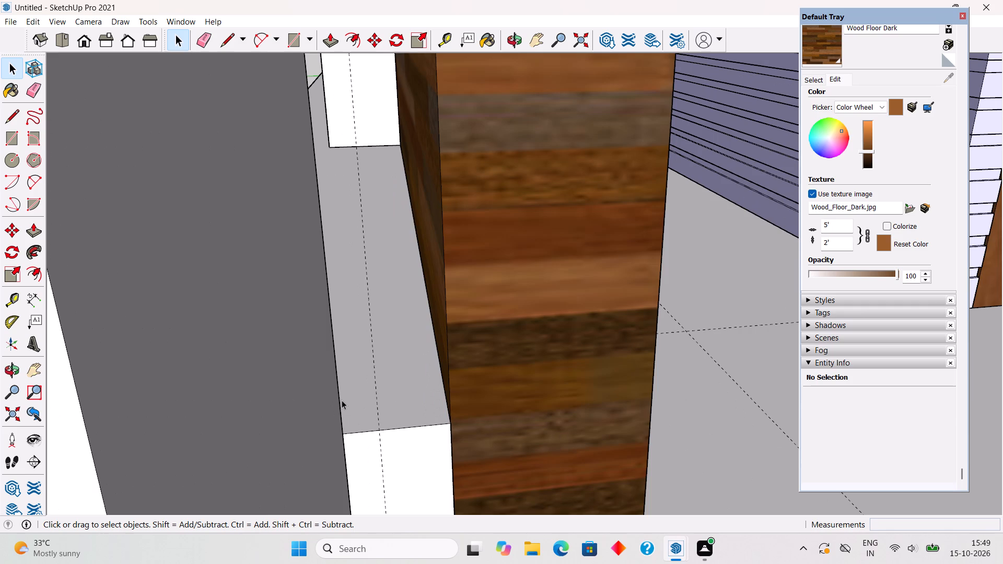
{"action": "scroll", "coordinate": [342, 400], "scroll_direction": "down", "scroll_amount": 3}
{"action": "key", "text": "t"}
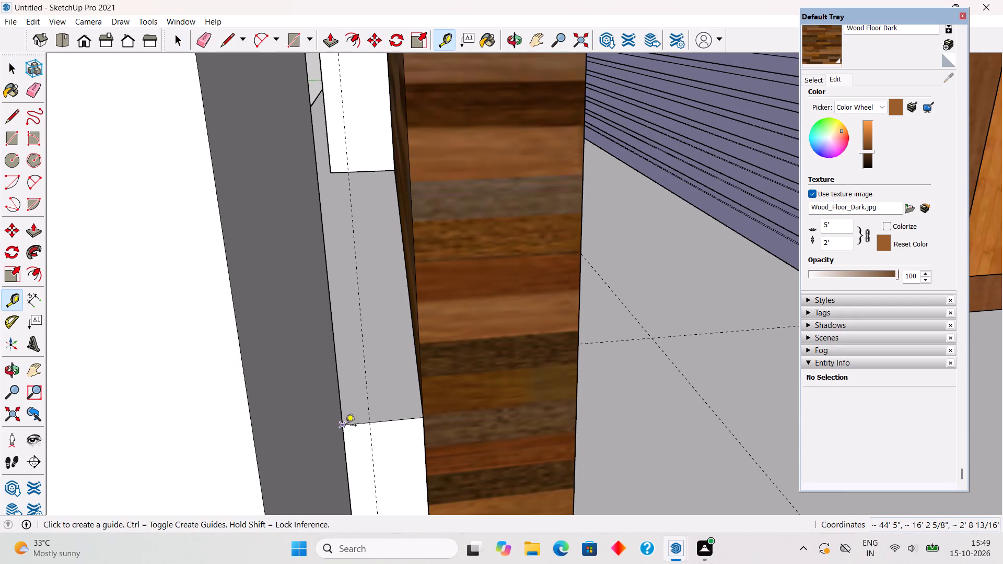
{"action": "left_click", "coordinate": [422, 410]}
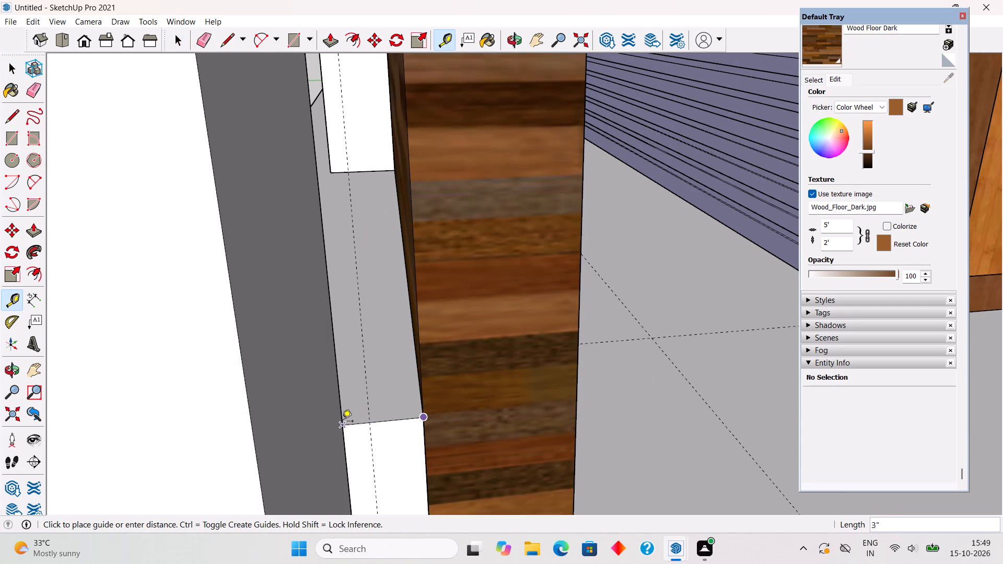
{"action": "key", "text": "space"}
Place a guide line 3" toward the front from the wood-clad porch wall's bottom front edge, on the ledge.
{"action": "middle_click_drag", "start_coordinate": [342, 419], "coordinate": [311, 419]}
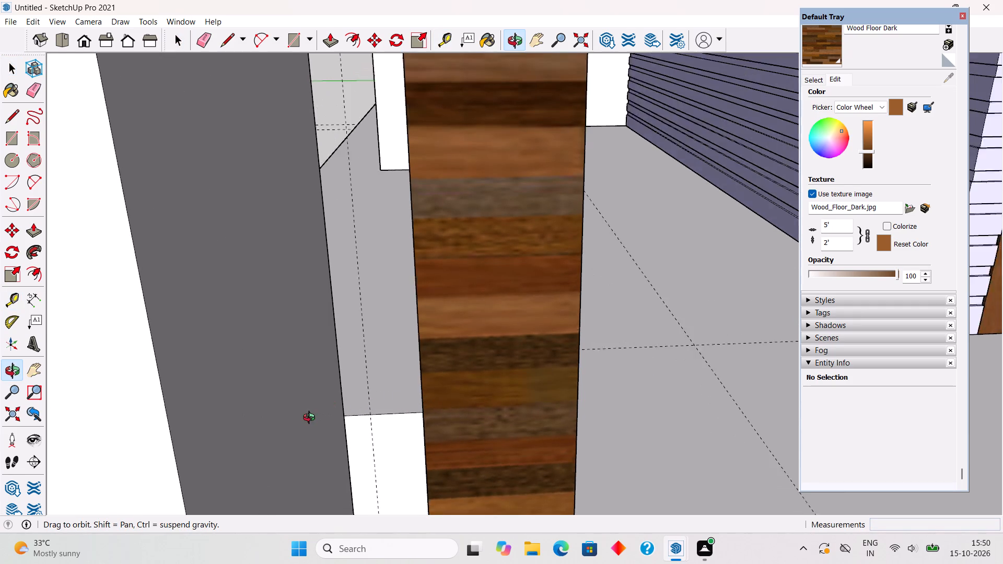
{"action": "middle_click_drag", "start_coordinate": [311, 419], "coordinate": [261, 429]}
{"action": "scroll", "coordinate": [269, 419], "scroll_direction": "down", "scroll_amount": 4}
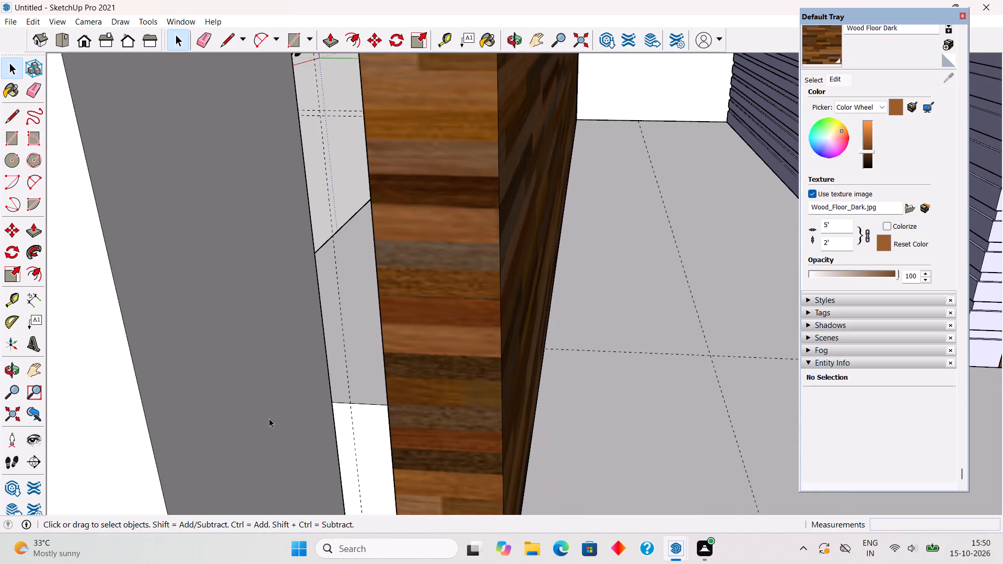
{"action": "scroll", "coordinate": [269, 418], "scroll_direction": "down", "scroll_amount": 4}
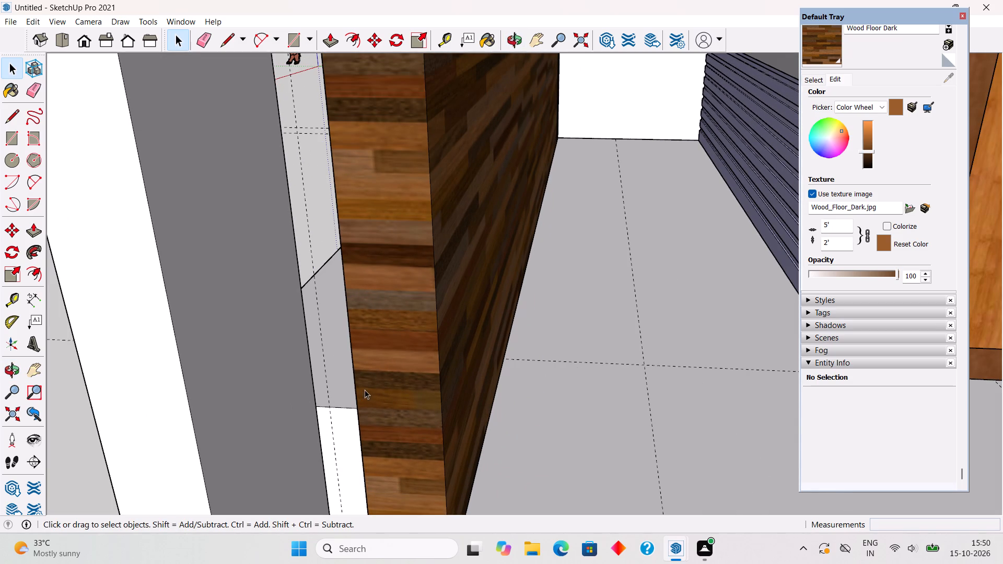
{"action": "middle_click_drag", "start_coordinate": [361, 391], "coordinate": [410, 403]}
{"action": "scroll", "coordinate": [416, 404], "scroll_direction": "up", "scroll_amount": 5}
{"action": "middle_click_drag", "start_coordinate": [417, 404], "coordinate": [463, 415]}
{"action": "scroll", "coordinate": [453, 427], "scroll_direction": "up", "scroll_amount": 4}
{"action": "key", "text": "t"}
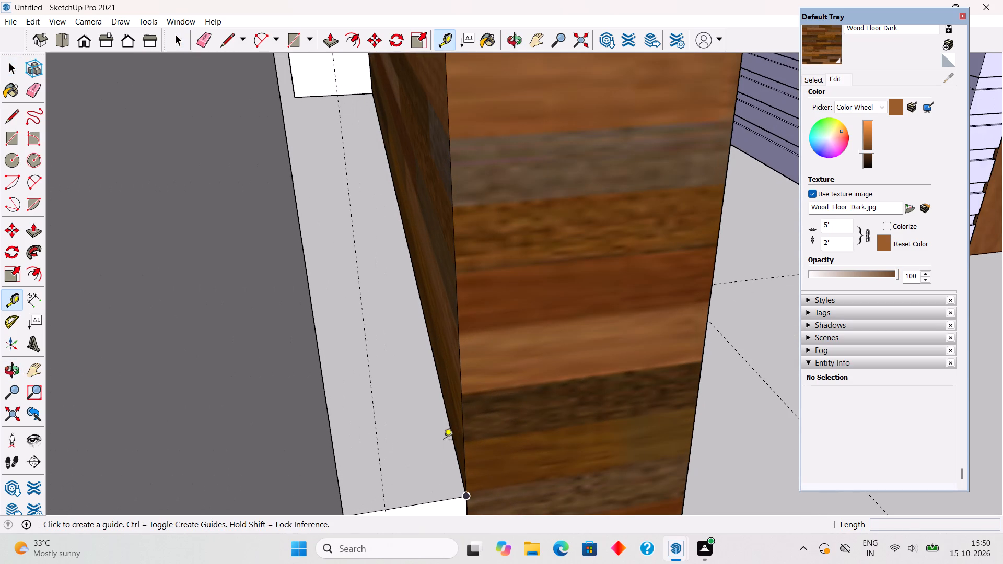
{"action": "left_click", "coordinate": [450, 432]}
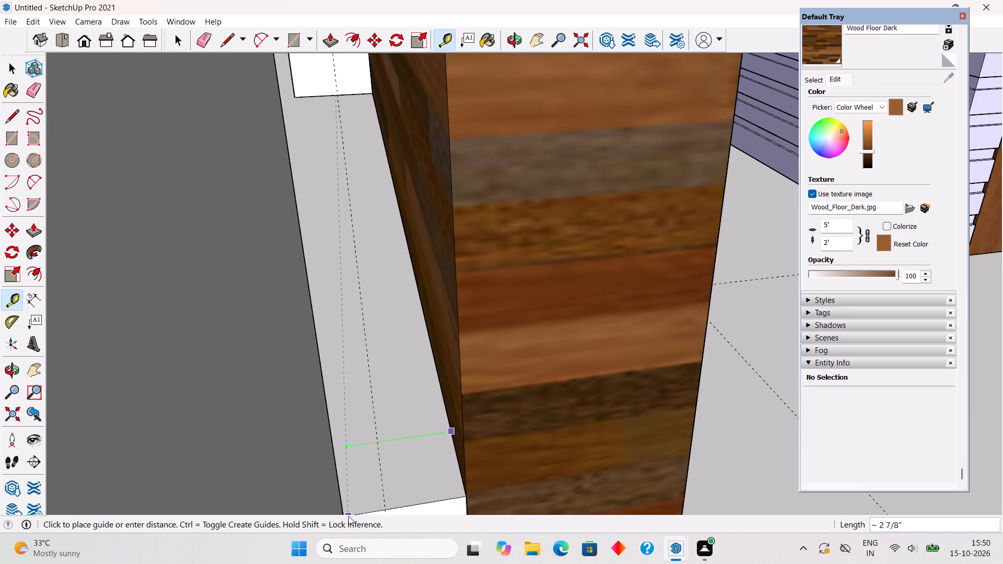
{"action": "type", "text": "3\""}
{"action": "key", "text": "Return"}
{"action": "key", "text": "space"}
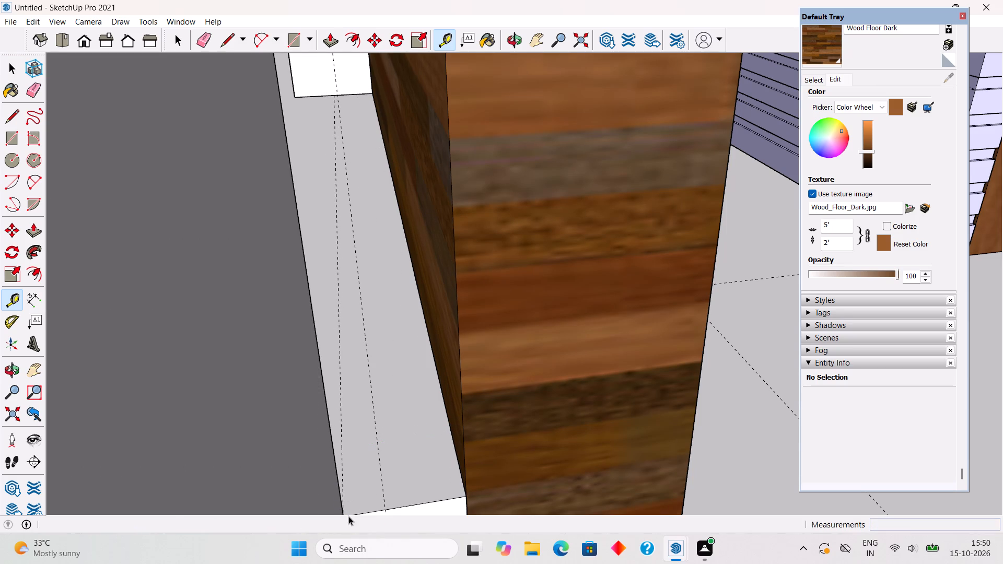
Inside the corner panel group, Push/Pull the tall opening's front side face about 2 1/4" toward the front to widen the opening.
{"action": "scroll", "coordinate": [438, 365], "scroll_direction": "down", "scroll_amount": 20}
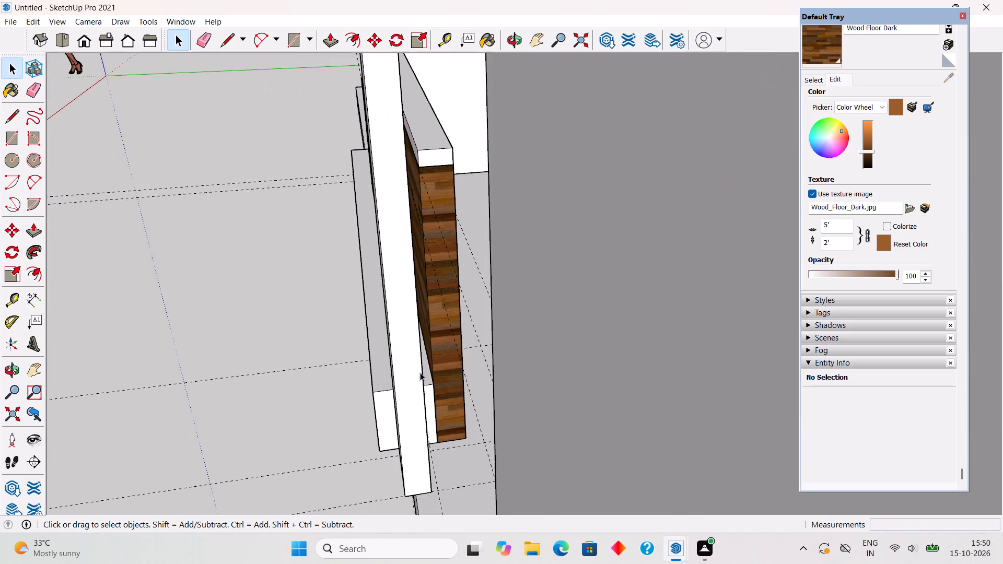
{"action": "scroll", "coordinate": [420, 372], "scroll_direction": "down", "scroll_amount": 12}
{"action": "middle_click_drag", "start_coordinate": [435, 446], "coordinate": [354, 399]}
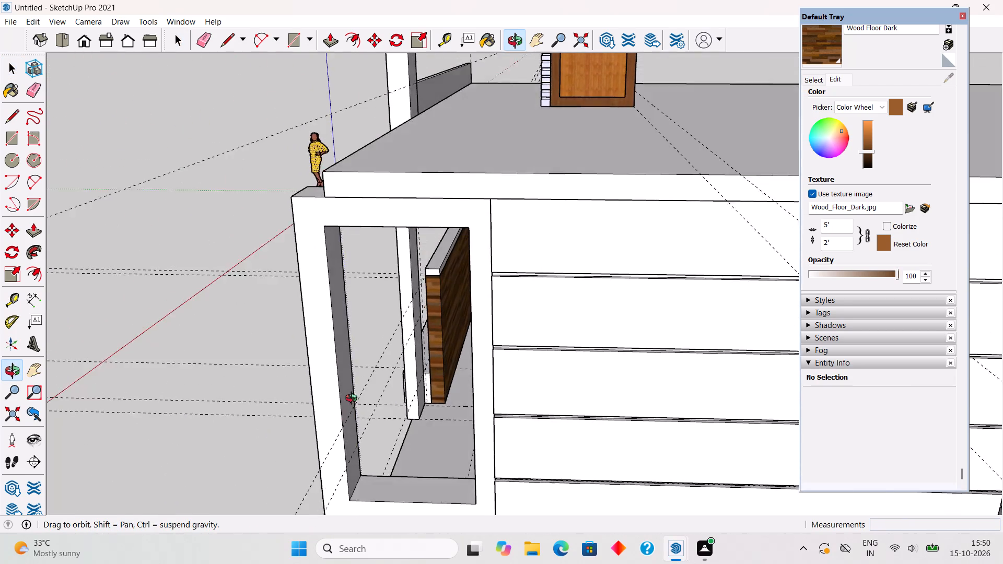
{"action": "middle_click_drag", "start_coordinate": [354, 399], "coordinate": [381, 309]}
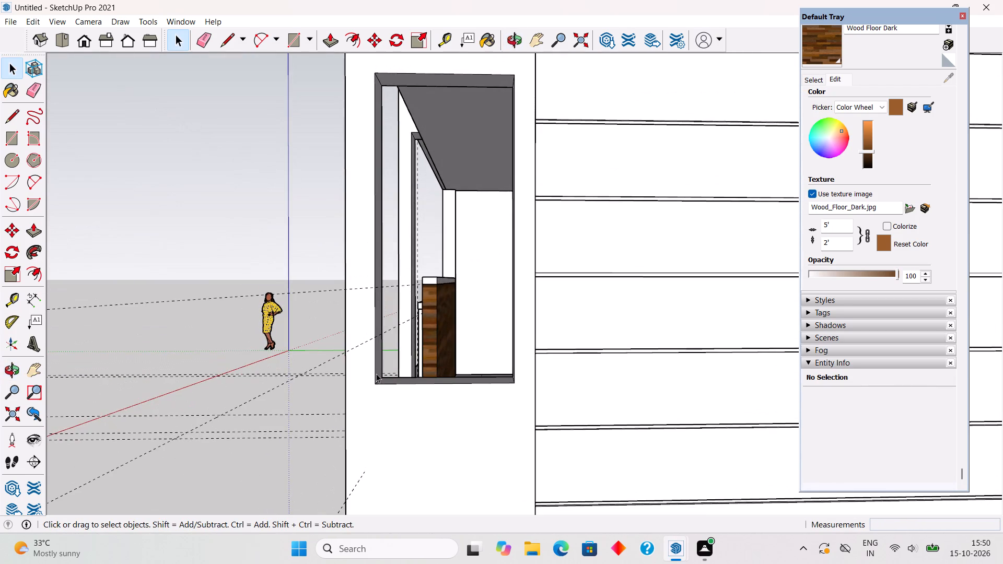
{"action": "scroll", "coordinate": [376, 376], "scroll_direction": "up", "scroll_amount": 1}
{"action": "left_click", "coordinate": [379, 370]}
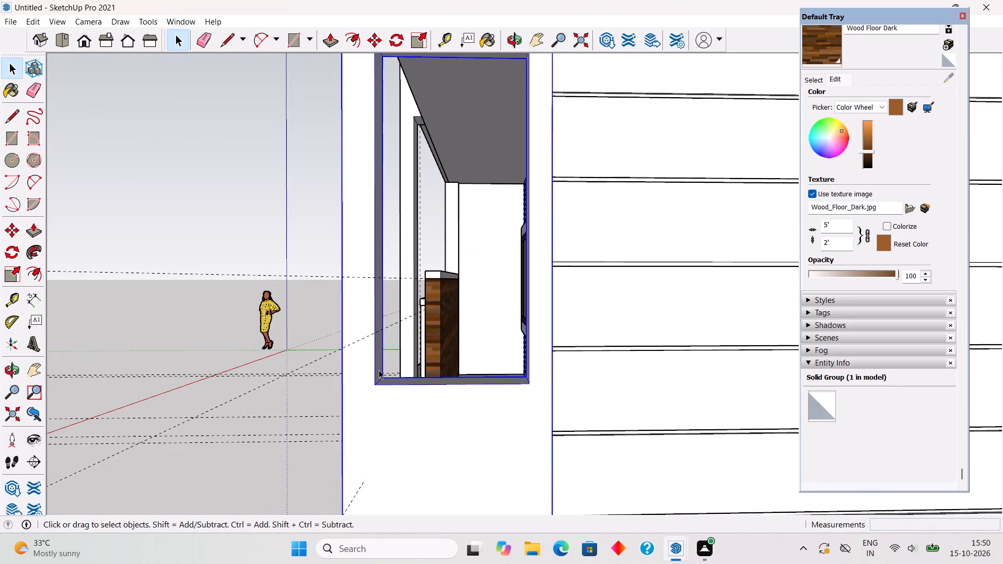
{"action": "key", "text": "p"}
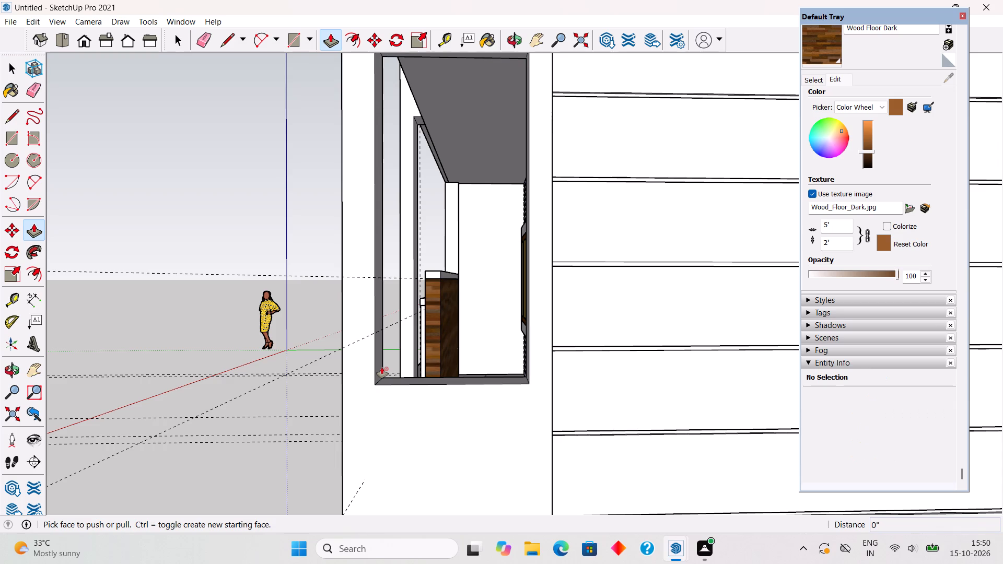
{"action": "key", "text": "space"}
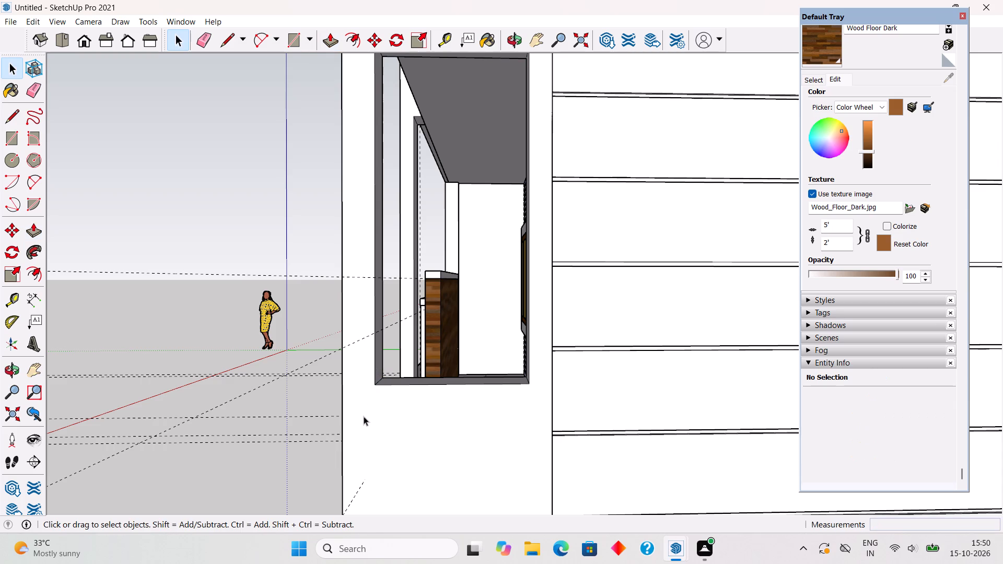
{"action": "triple_click", "coordinate": [364, 416]}
{"action": "key", "text": "p"}
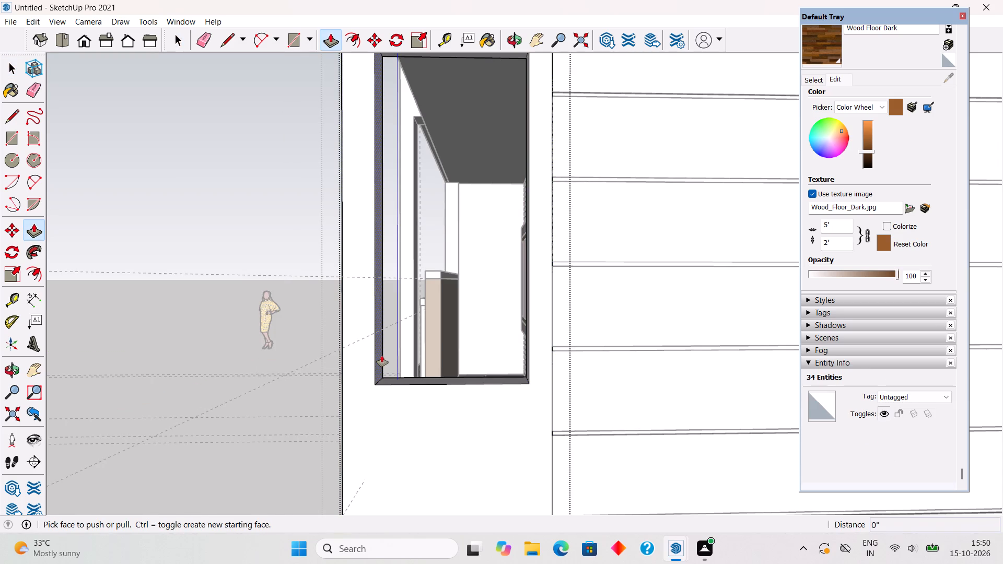
{"action": "left_click", "coordinate": [382, 356]}
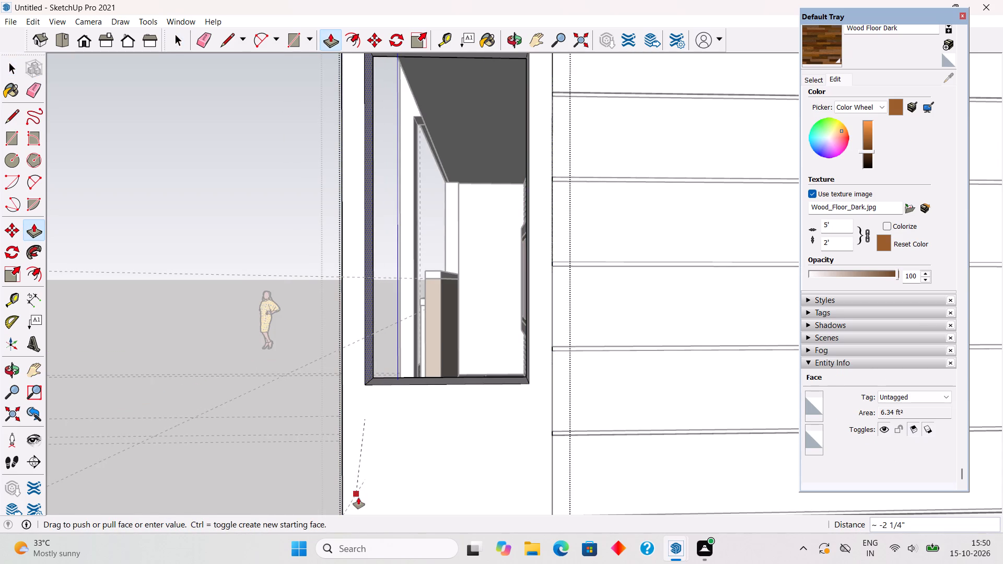
{"action": "left_click", "coordinate": [358, 498]}
{"action": "key", "text": "space"}
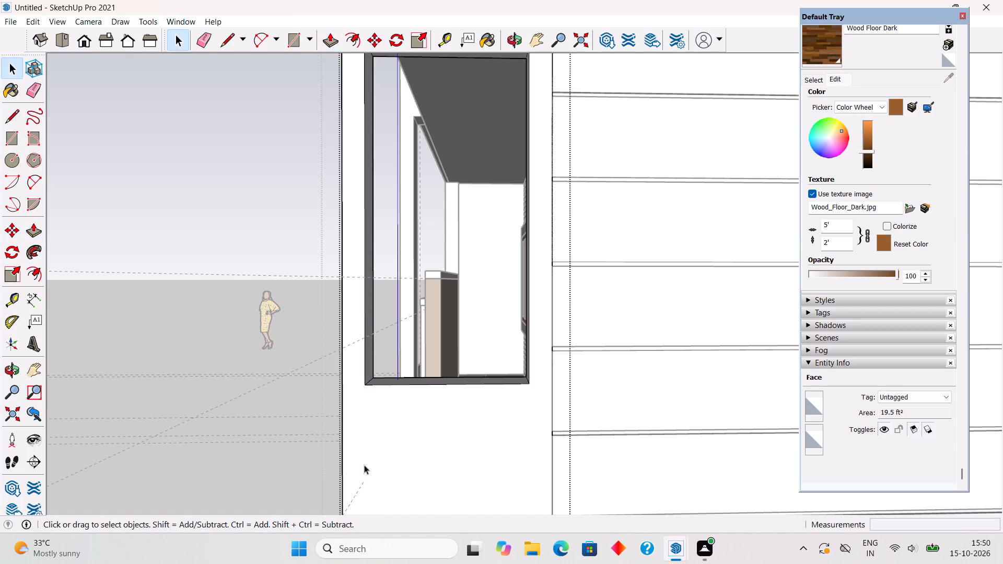
Push the corner panel's front face back with Push/Pull, using the middle pillar as the reference.
{"action": "middle_click_drag", "start_coordinate": [344, 428], "coordinate": [515, 465]}
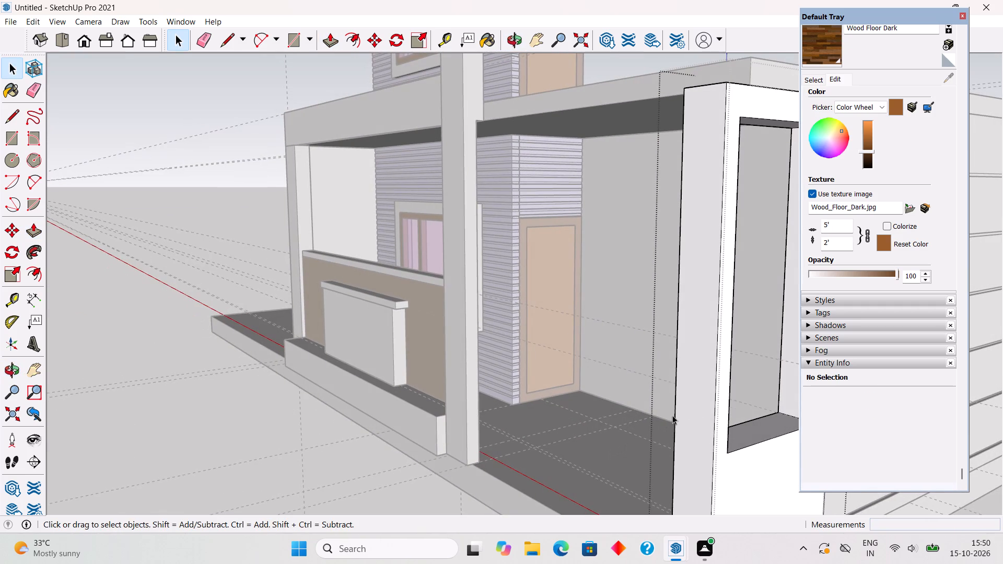
{"action": "key", "text": "p"}
{"action": "left_click", "coordinate": [698, 405]}
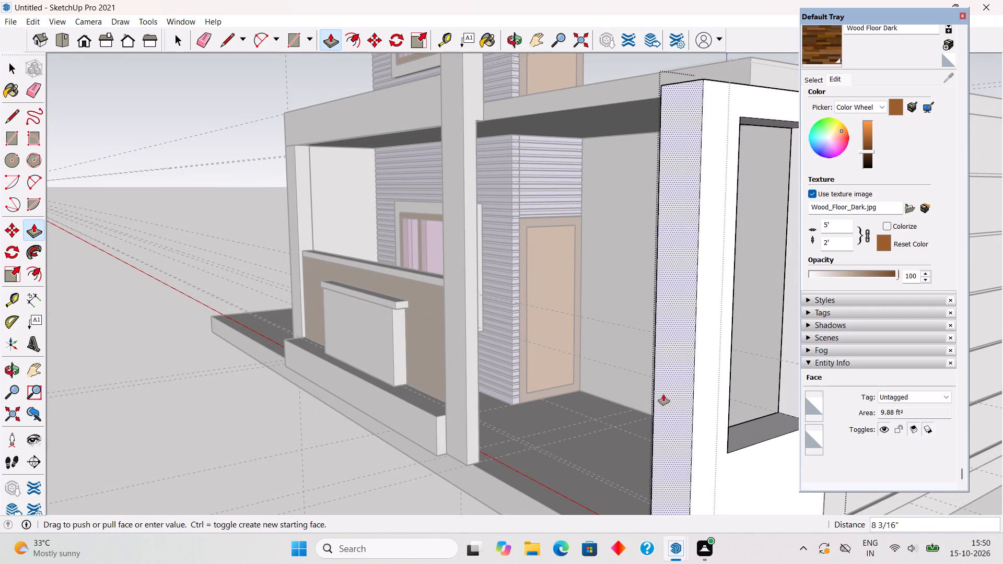
{"action": "middle_click_drag", "start_coordinate": [476, 338], "coordinate": [595, 368]}
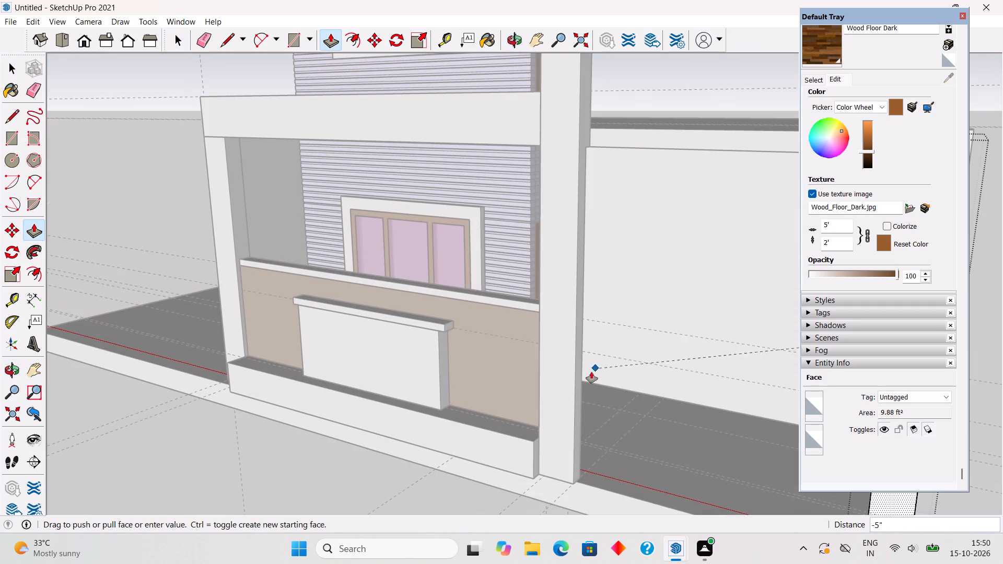
{"action": "left_click", "coordinate": [577, 379]}
{"action": "key", "text": "space"}
{"action": "scroll", "coordinate": [577, 379], "scroll_direction": "down", "scroll_amount": 6}
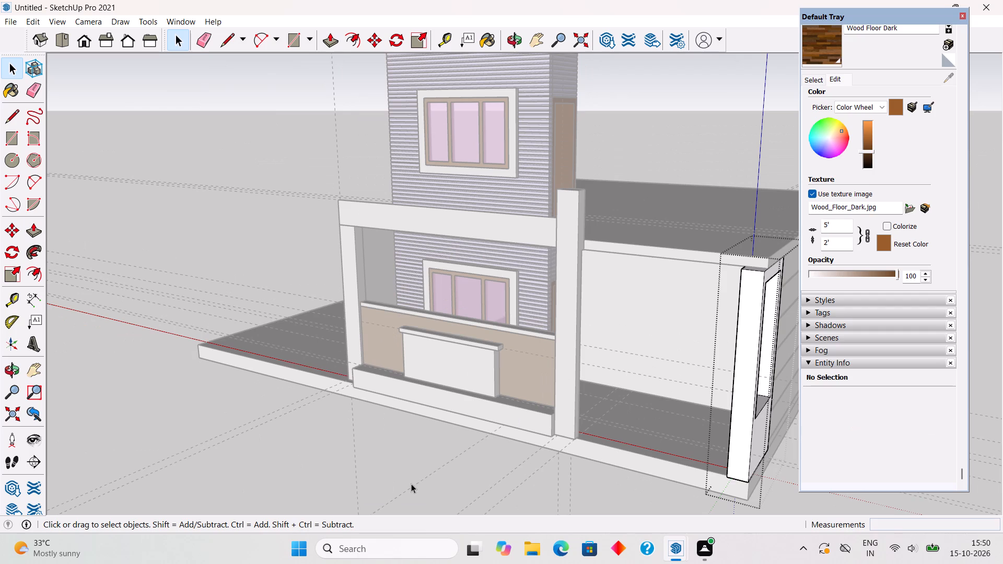
{"action": "left_click", "coordinate": [409, 470]}
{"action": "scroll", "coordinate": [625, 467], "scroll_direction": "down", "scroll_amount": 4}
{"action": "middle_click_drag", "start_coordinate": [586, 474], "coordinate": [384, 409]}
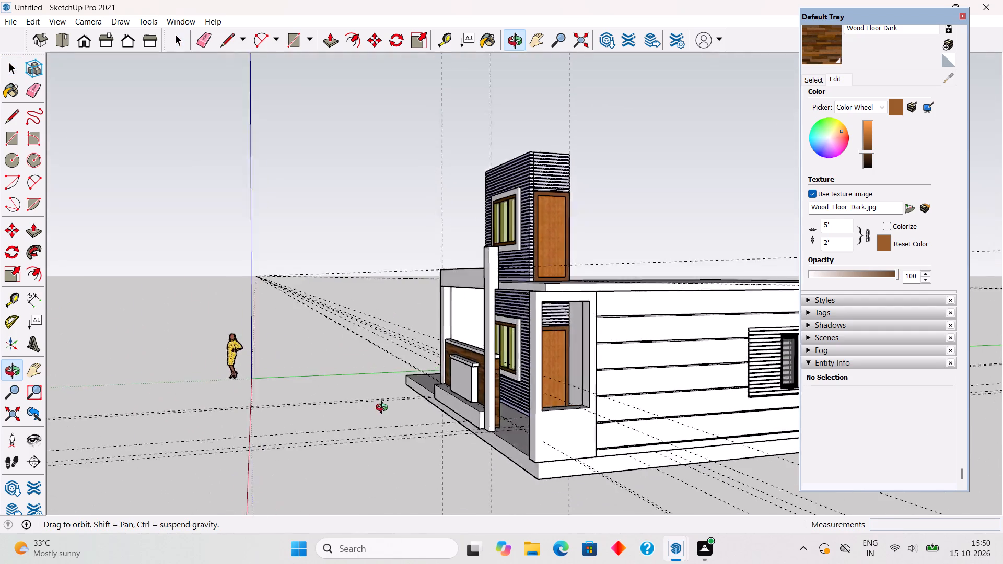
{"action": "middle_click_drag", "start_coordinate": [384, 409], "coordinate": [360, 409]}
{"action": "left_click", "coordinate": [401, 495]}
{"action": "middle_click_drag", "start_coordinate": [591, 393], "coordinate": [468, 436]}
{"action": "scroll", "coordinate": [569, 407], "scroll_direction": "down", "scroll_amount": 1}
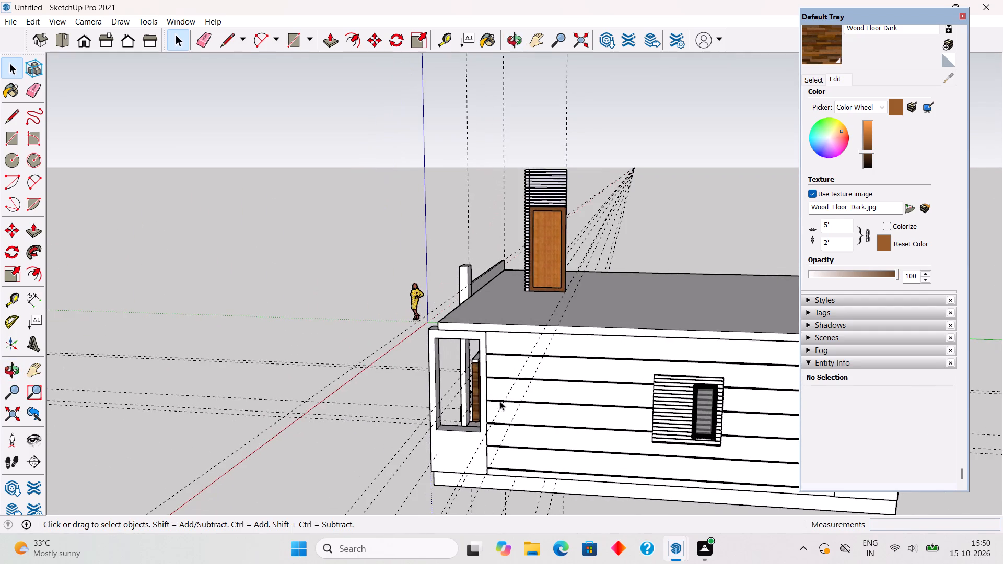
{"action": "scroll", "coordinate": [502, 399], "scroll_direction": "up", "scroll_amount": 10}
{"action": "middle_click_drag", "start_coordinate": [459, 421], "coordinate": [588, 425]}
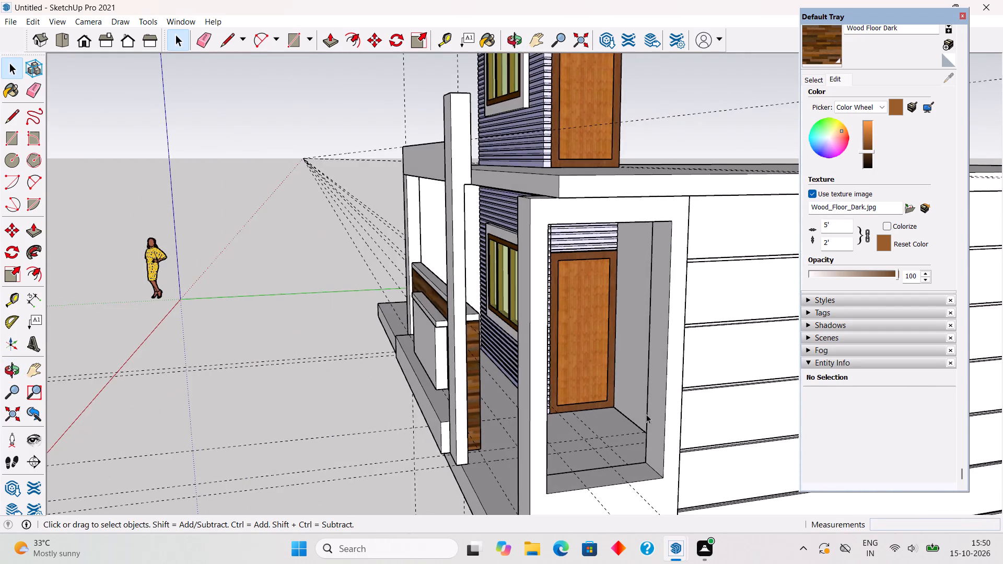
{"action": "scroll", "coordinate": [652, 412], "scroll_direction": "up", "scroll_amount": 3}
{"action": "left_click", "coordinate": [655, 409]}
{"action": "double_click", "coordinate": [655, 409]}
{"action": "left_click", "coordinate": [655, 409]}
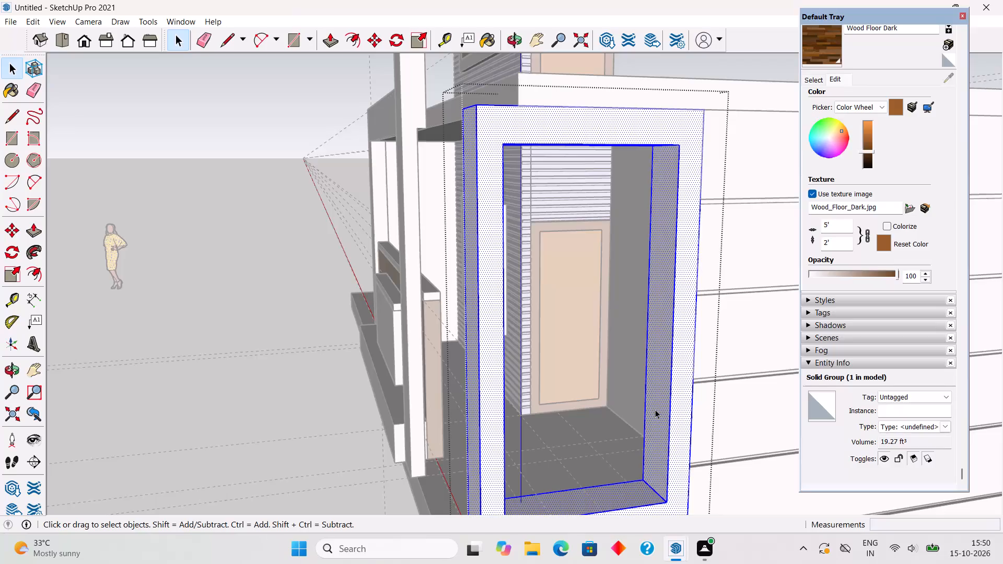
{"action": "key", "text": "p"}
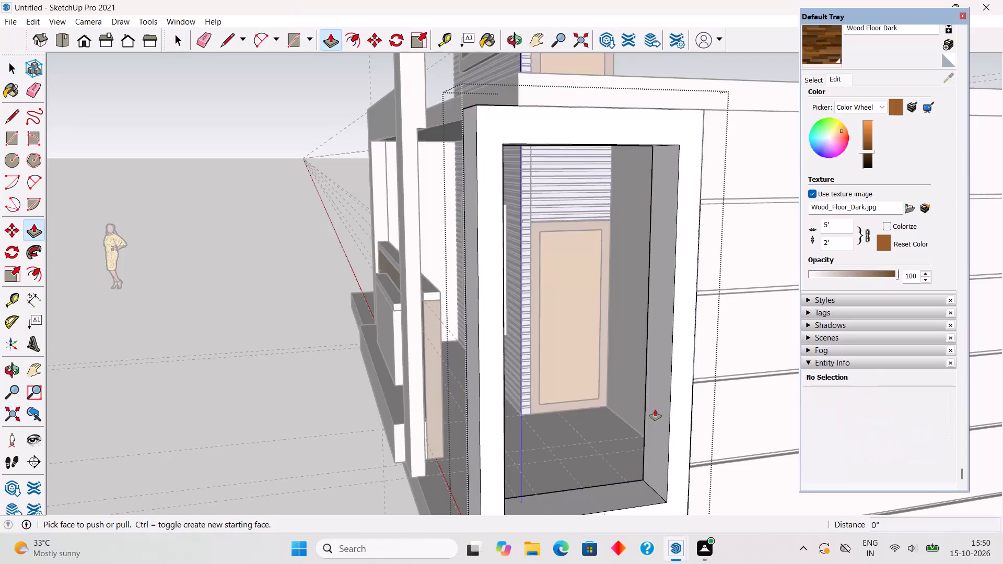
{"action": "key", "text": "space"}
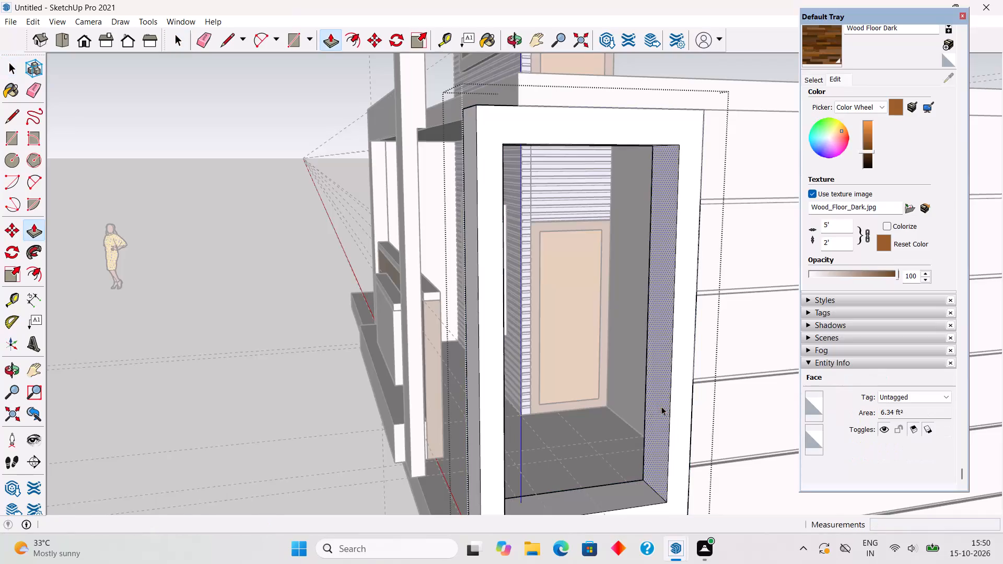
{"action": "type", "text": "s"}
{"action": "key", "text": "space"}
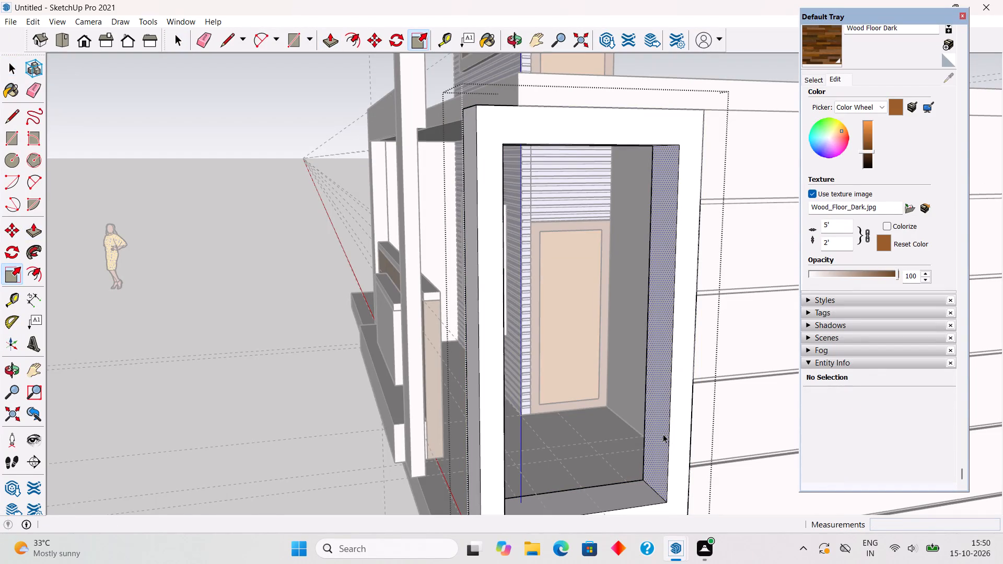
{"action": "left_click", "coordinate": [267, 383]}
Scale the corner panel group from its rear edge to about 0.88 along red and 0.86 along green.
{"action": "left_click", "coordinate": [485, 380]}
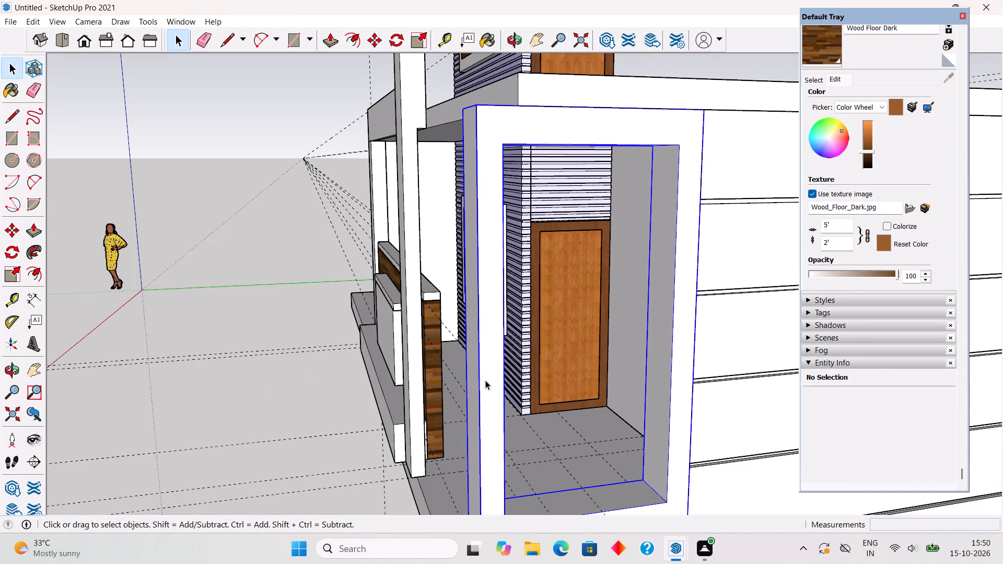
{"action": "key", "text": "s"}
{"action": "middle_click_drag", "start_coordinate": [613, 424], "coordinate": [510, 440]}
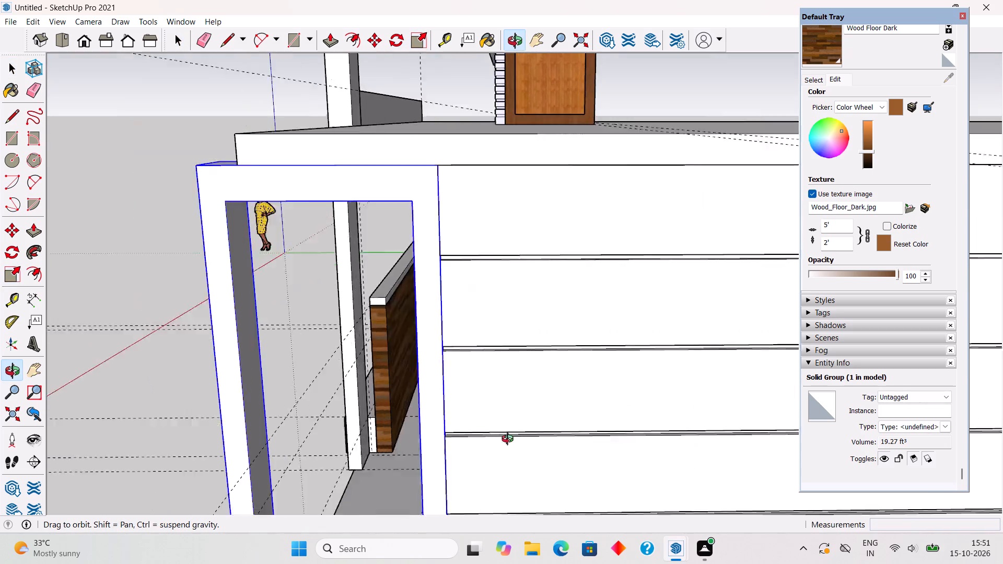
{"action": "middle_click_drag", "start_coordinate": [510, 440], "coordinate": [443, 434]}
{"action": "scroll", "coordinate": [430, 422], "scroll_direction": "down", "scroll_amount": 4}
{"action": "middle_click_drag", "start_coordinate": [471, 435], "coordinate": [652, 424]}
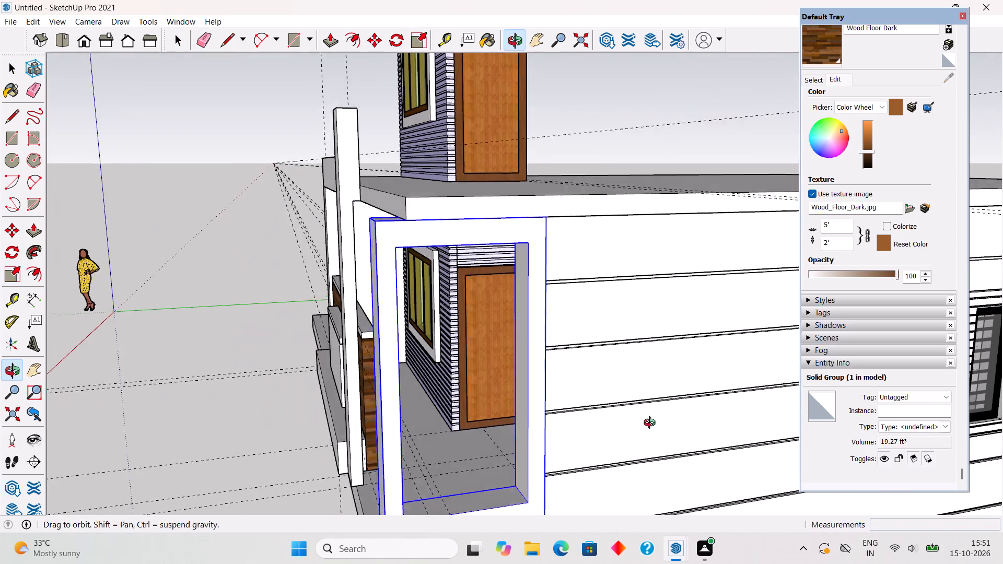
{"action": "middle_click_drag", "start_coordinate": [652, 424], "coordinate": [652, 430]}
{"action": "left_click", "coordinate": [544, 436]}
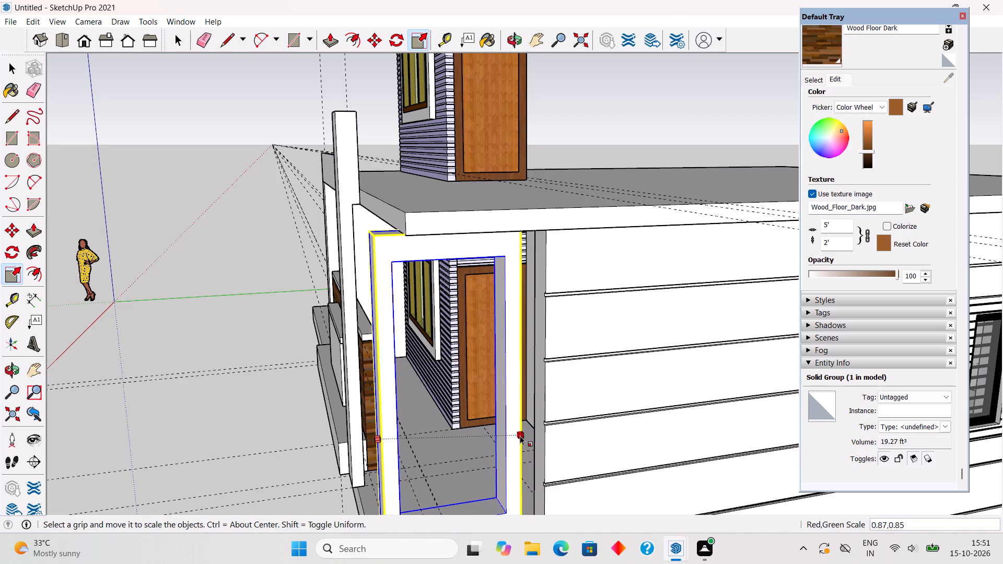
{"action": "left_click", "coordinate": [522, 435]}
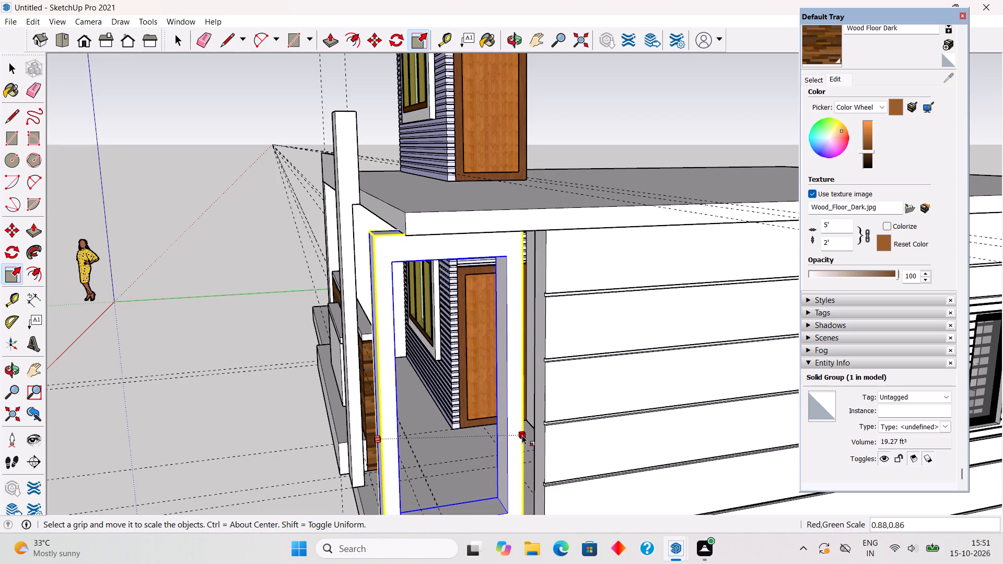
{"action": "key", "text": "space"}
Push/Pull the slatted side wall's end face about 6 9/16" forward to meet the corner panel.
{"action": "triple_click", "coordinate": [542, 427]}
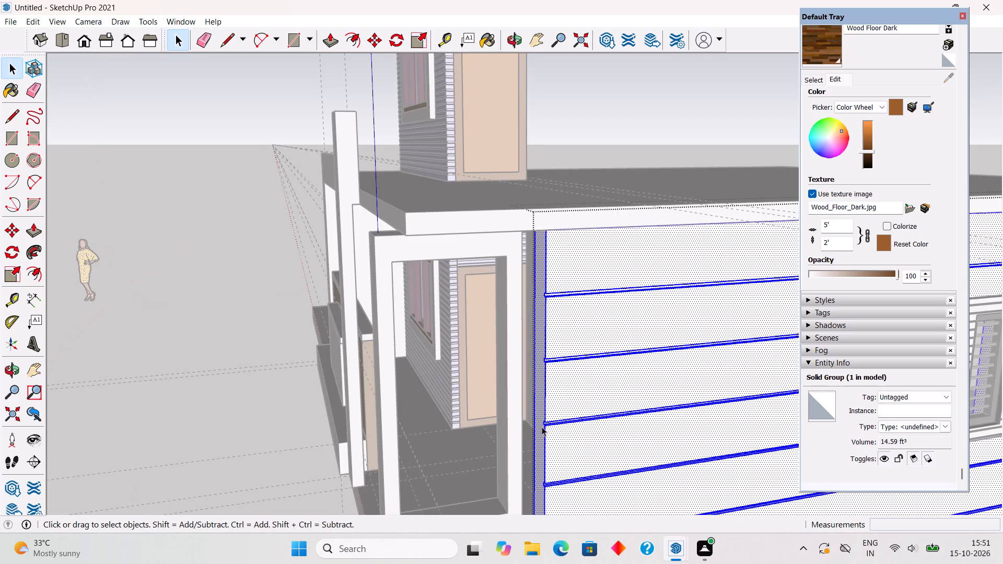
{"action": "key", "text": "p"}
{"action": "left_click", "coordinate": [542, 427]}
{"action": "left_click", "coordinate": [523, 442]}
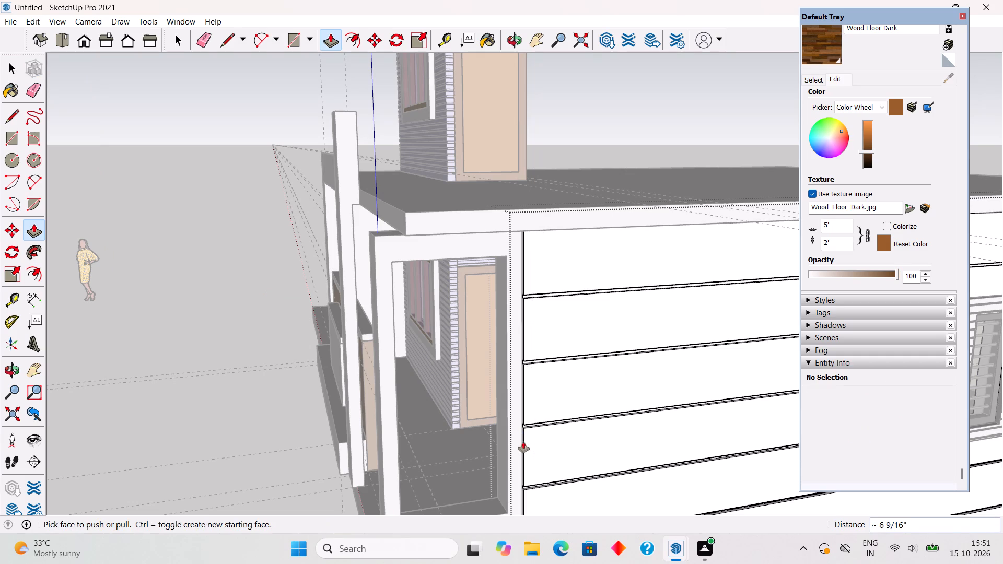
{"action": "key", "text": "space"}
{"action": "scroll", "coordinate": [523, 442], "scroll_direction": "down", "scroll_amount": 5}
{"action": "left_click", "coordinate": [281, 450]}
Move the corner panel about 1 7/16" from its bottom rear corner to the slatted wall's outer bottom corner.
{"action": "scroll", "coordinate": [289, 430], "scroll_direction": "down", "scroll_amount": 7}
{"action": "middle_click_drag", "start_coordinate": [337, 438], "coordinate": [381, 450]}
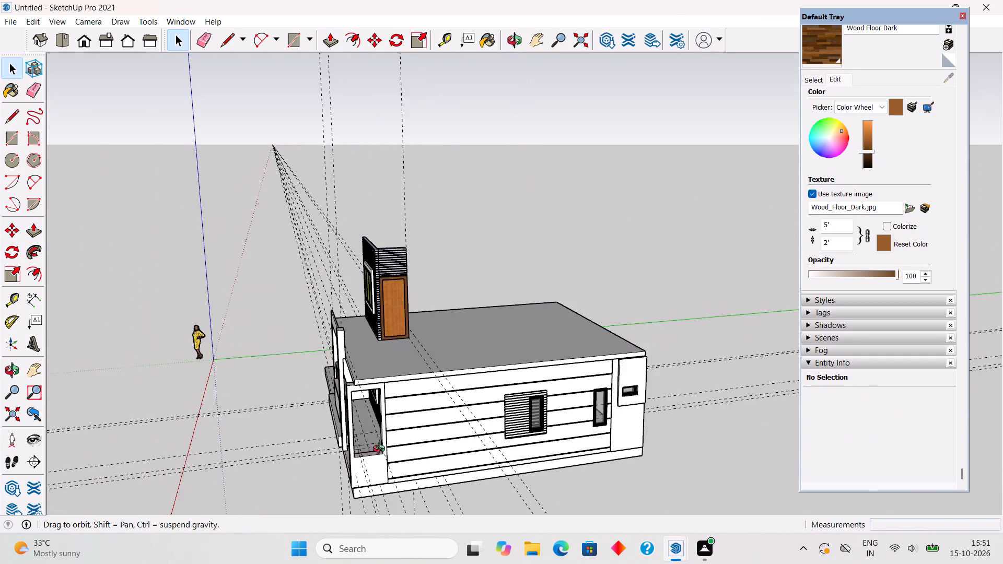
{"action": "middle_click_drag", "start_coordinate": [381, 450], "coordinate": [575, 378]}
{"action": "scroll", "coordinate": [552, 510], "scroll_direction": "up", "scroll_amount": 18}
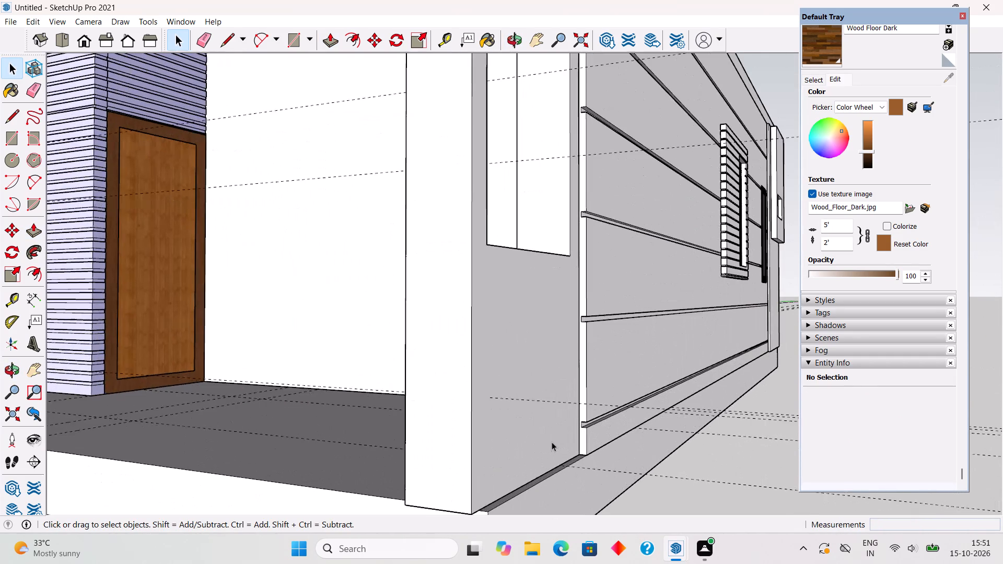
{"action": "left_click", "coordinate": [552, 442]}
{"action": "scroll", "coordinate": [557, 459], "scroll_direction": "up", "scroll_amount": 7}
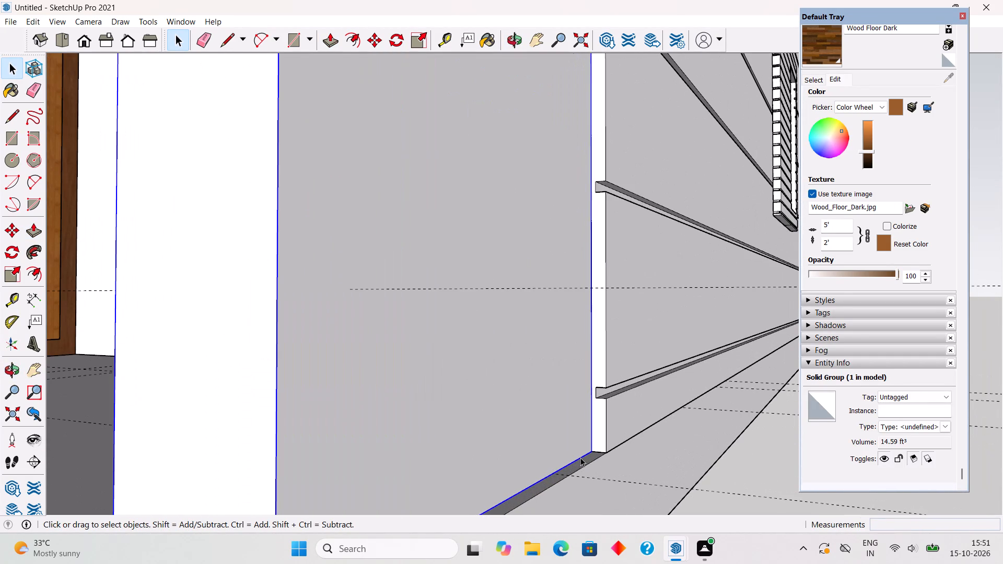
{"action": "key", "text": "p"}
{"action": "key", "text": "m"}
{"action": "left_click", "coordinate": [587, 454]}
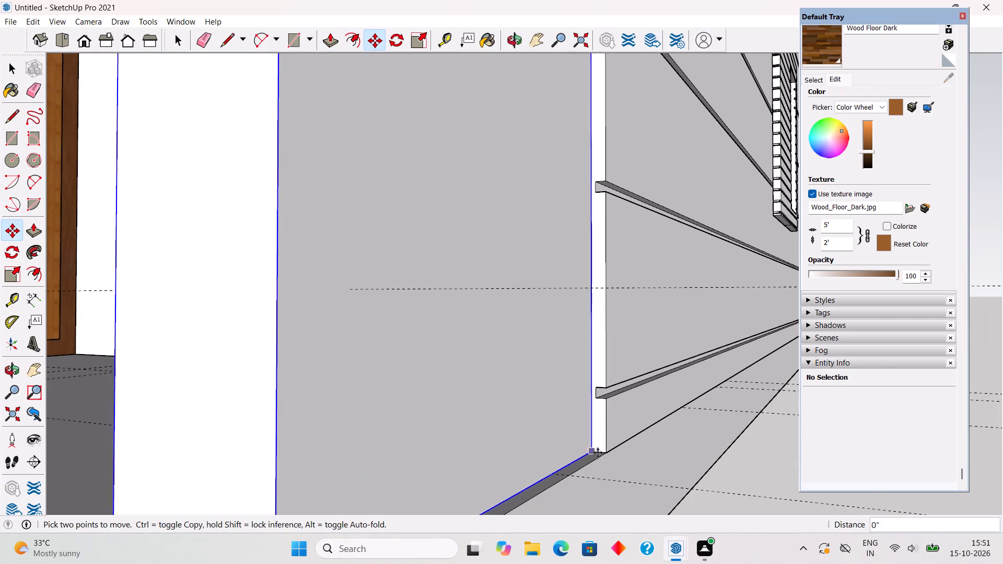
{"action": "left_click", "coordinate": [608, 448]}
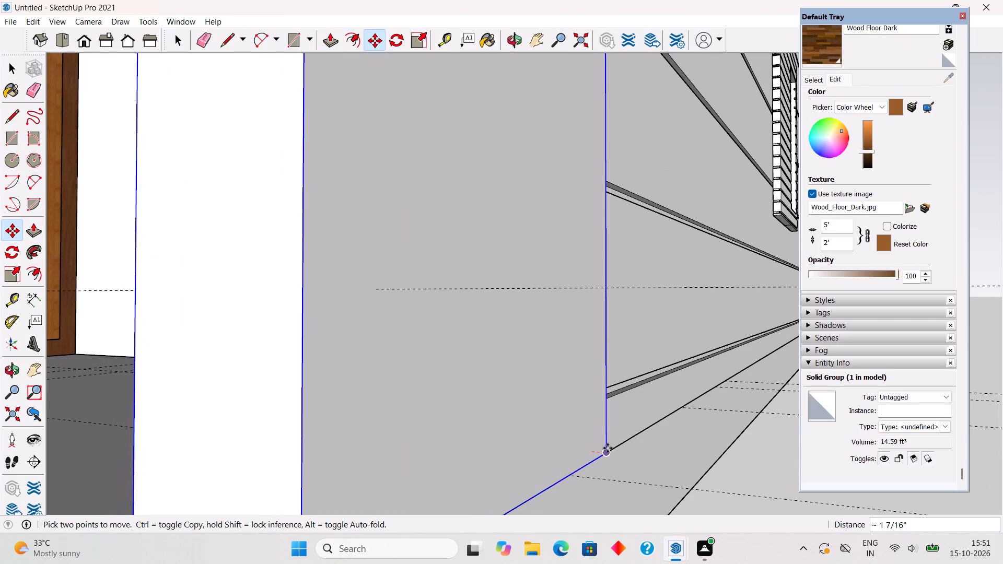
{"action": "key", "text": "space"}
Examine the corner panel's fit with the slatted side wall and the building's front from several angles.
{"action": "scroll", "coordinate": [608, 448], "scroll_direction": "down", "scroll_amount": 12}
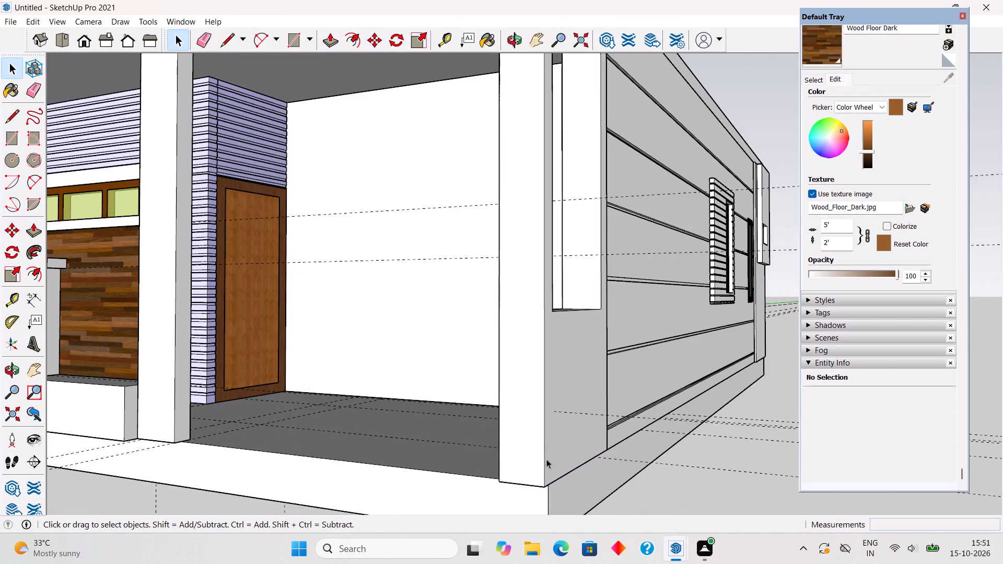
{"action": "middle_click_drag", "start_coordinate": [544, 459], "coordinate": [508, 397]}
{"action": "scroll", "coordinate": [452, 359], "scroll_direction": "down", "scroll_amount": 6}
{"action": "middle_click_drag", "start_coordinate": [452, 359], "coordinate": [479, 473]}
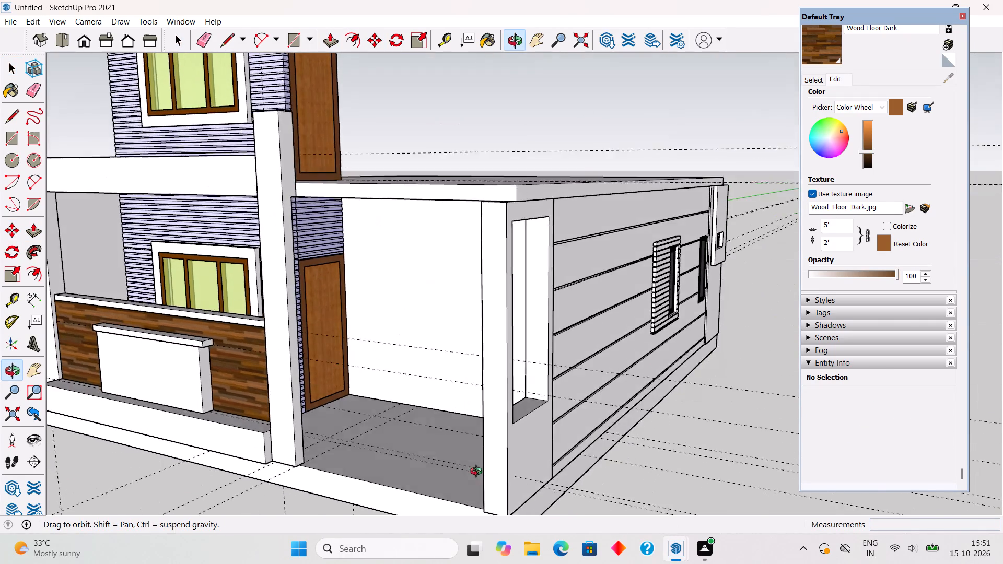
{"action": "middle_click_drag", "start_coordinate": [479, 473], "coordinate": [481, 481]}
{"action": "middle_click_drag", "start_coordinate": [522, 413], "coordinate": [663, 430]}
{"action": "scroll", "coordinate": [663, 430], "scroll_direction": "down", "scroll_amount": 8}
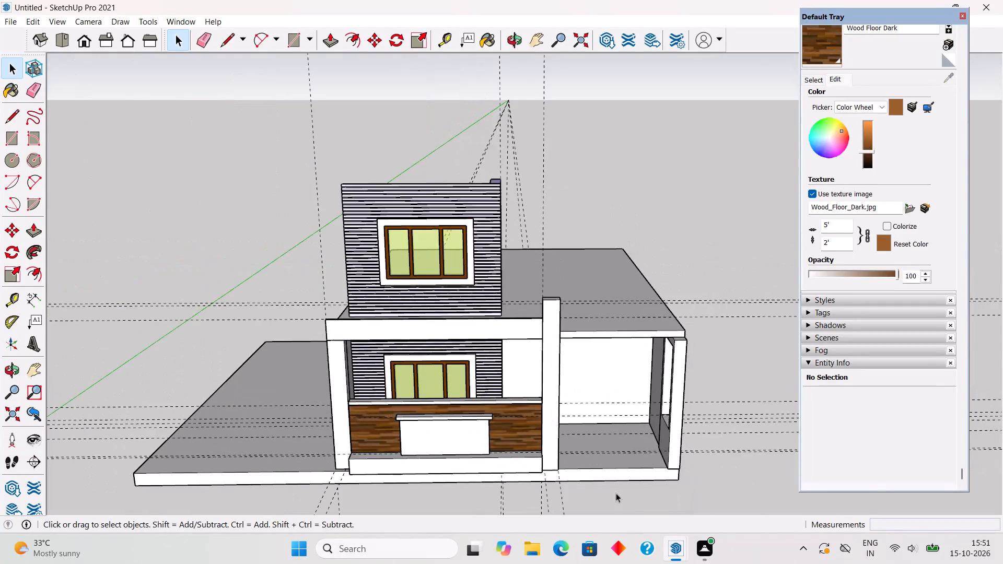
Examine the building's front, underside and slatted side wall from several angles.
{"action": "scroll", "coordinate": [616, 496], "scroll_direction": "down", "scroll_amount": 1}
{"action": "middle_click_drag", "start_coordinate": [616, 502], "coordinate": [459, 263]}
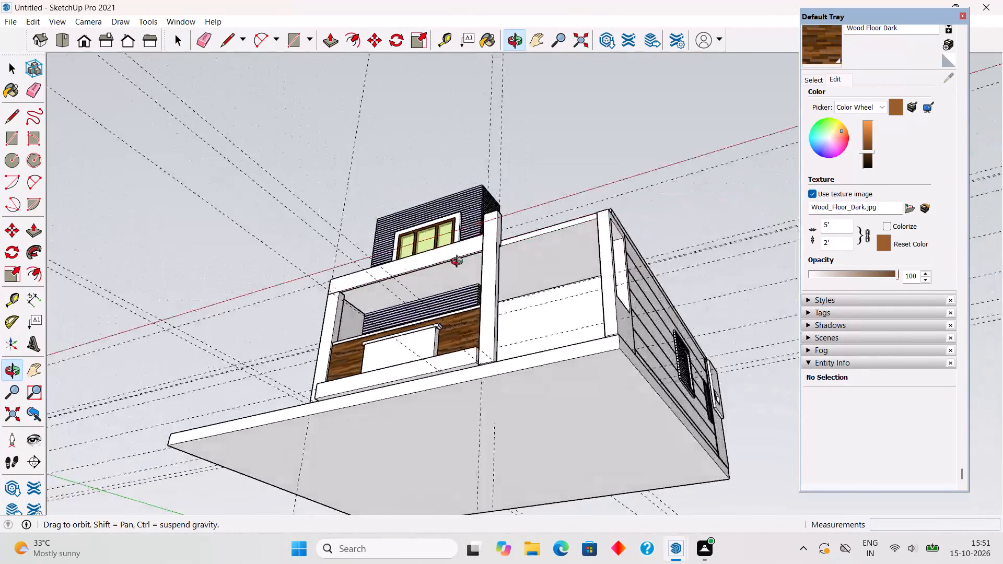
{"action": "middle_click_drag", "start_coordinate": [459, 263], "coordinate": [334, 287]}
{"action": "middle_click_drag", "start_coordinate": [523, 348], "coordinate": [442, 484]}
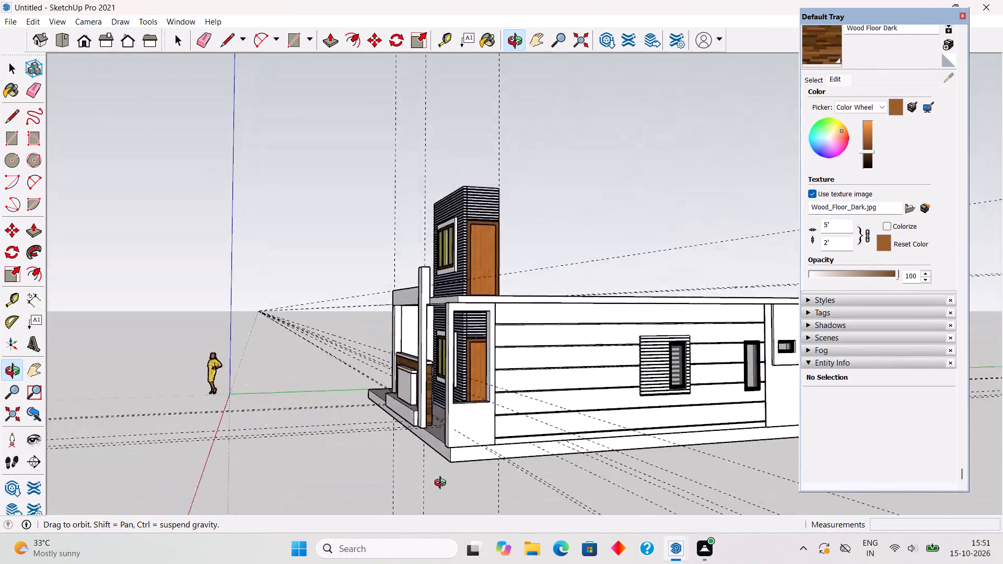
{"action": "middle_click_drag", "start_coordinate": [442, 484], "coordinate": [369, 465]}
{"action": "scroll", "coordinate": [371, 461], "scroll_direction": "down", "scroll_amount": 6}
{"action": "scroll", "coordinate": [415, 460], "scroll_direction": "down", "scroll_amount": 4}
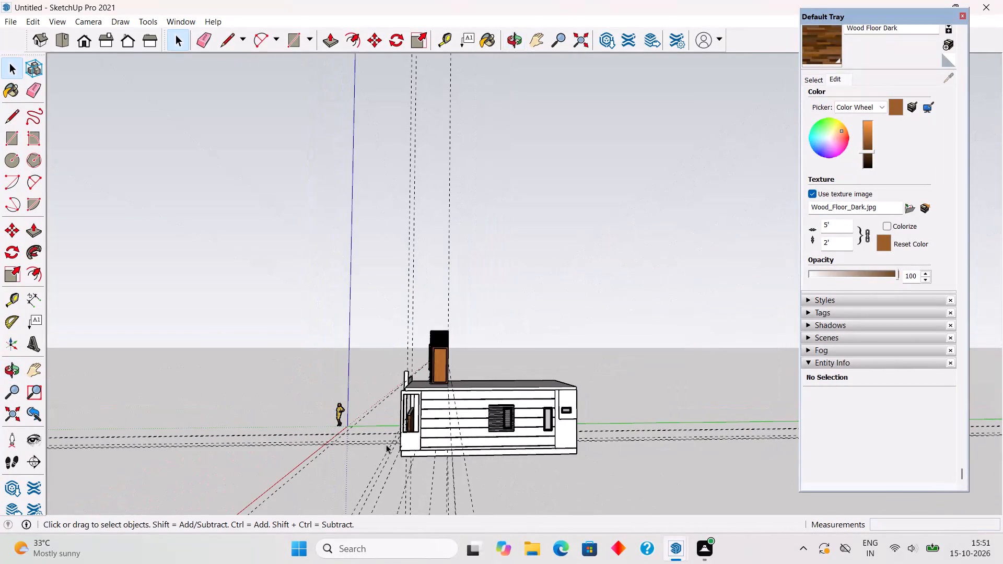
{"action": "middle_click_drag", "start_coordinate": [460, 444], "coordinate": [762, 438]}
{"action": "middle_click_drag", "start_coordinate": [492, 464], "coordinate": [660, 470]}
{"action": "scroll", "coordinate": [661, 470], "scroll_direction": "up", "scroll_amount": 2}
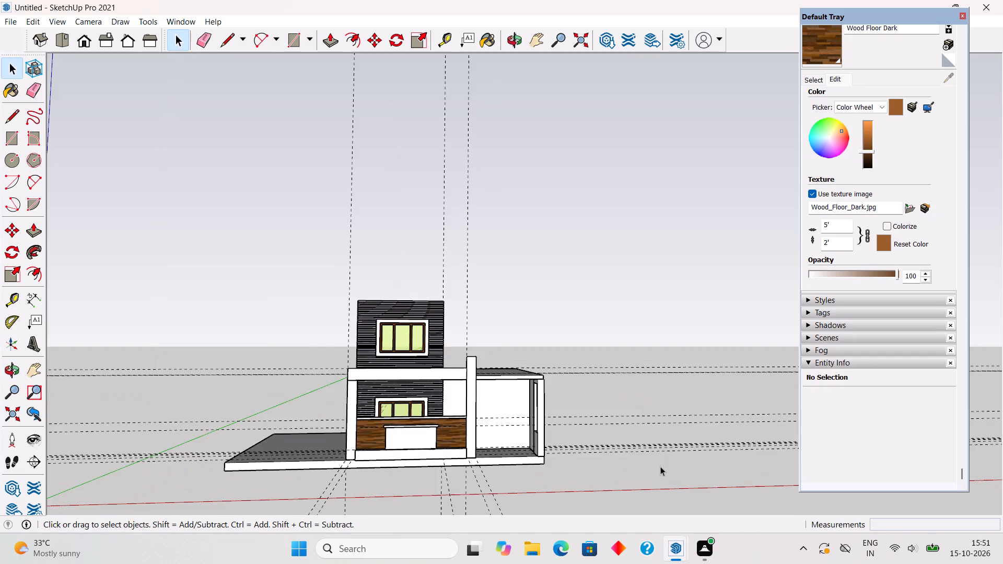
{"action": "scroll", "coordinate": [505, 468], "scroll_direction": "up", "scroll_amount": 5}
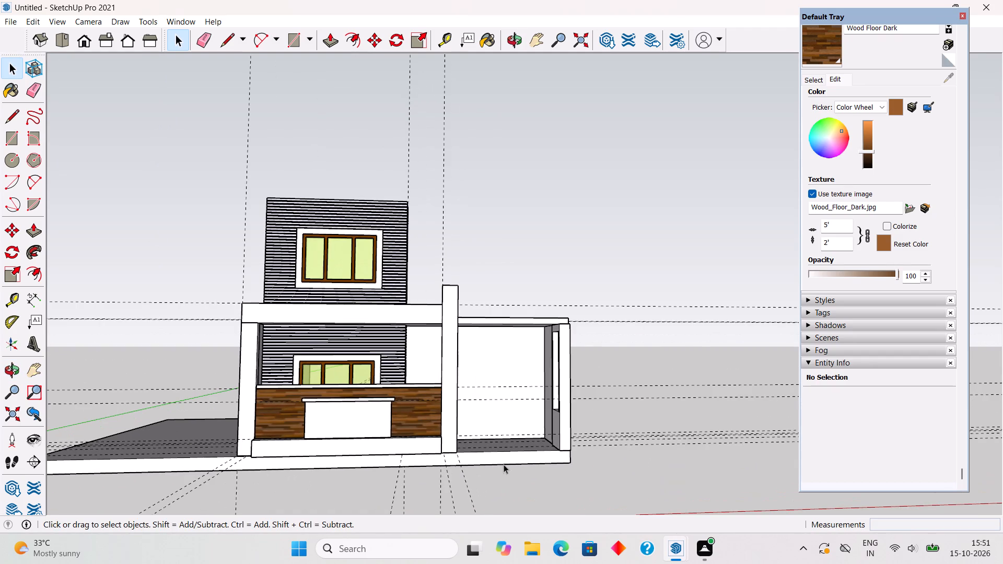
Move the porch's front roof beam lengthwise away from the middle pillar so it overhangs the outer pillar.
{"action": "middle_click_drag", "start_coordinate": [472, 471], "coordinate": [343, 512]}
{"action": "scroll", "coordinate": [457, 345], "scroll_direction": "up", "scroll_amount": 4}
{"action": "scroll", "coordinate": [414, 296], "scroll_direction": "up", "scroll_amount": 3}
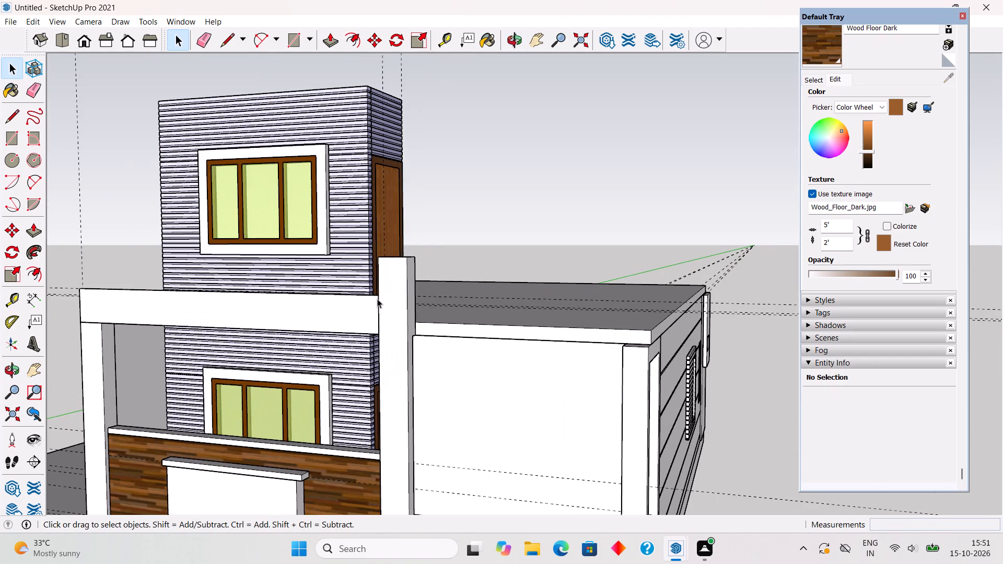
{"action": "triple_click", "coordinate": [357, 307]}
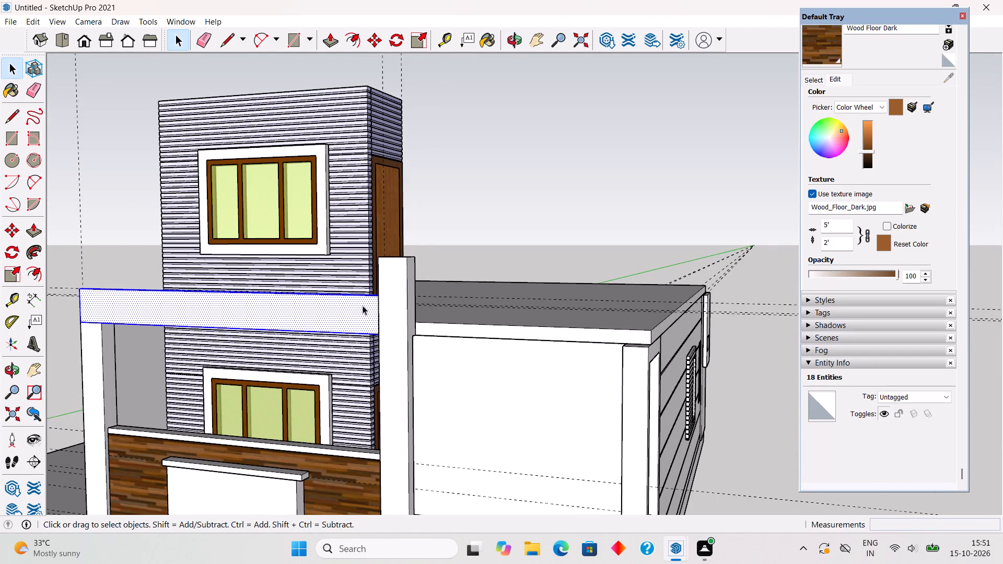
{"action": "middle_click_drag", "start_coordinate": [364, 305], "coordinate": [605, 395]}
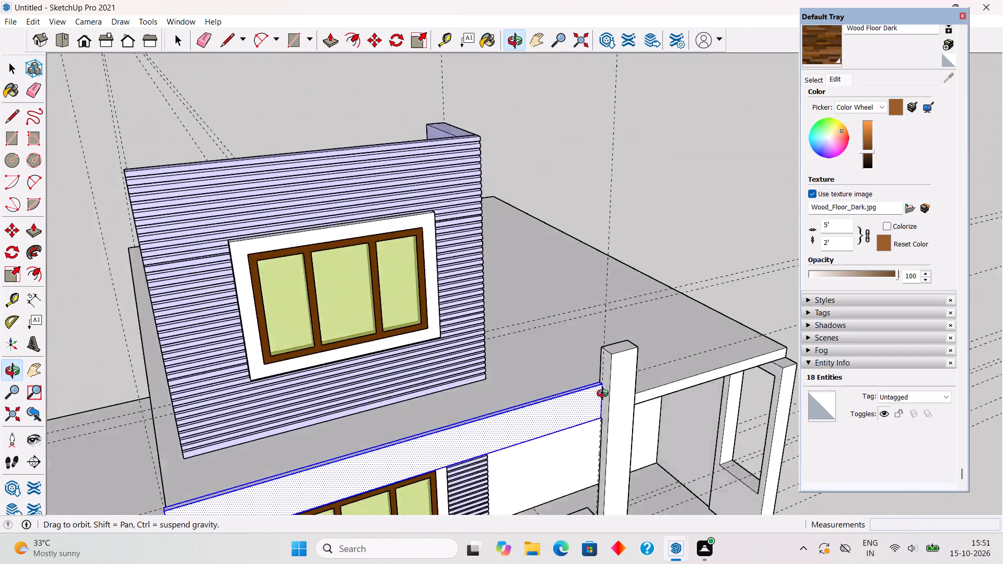
{"action": "middle_click_drag", "start_coordinate": [605, 395], "coordinate": [664, 338]}
{"action": "key", "text": "m"}
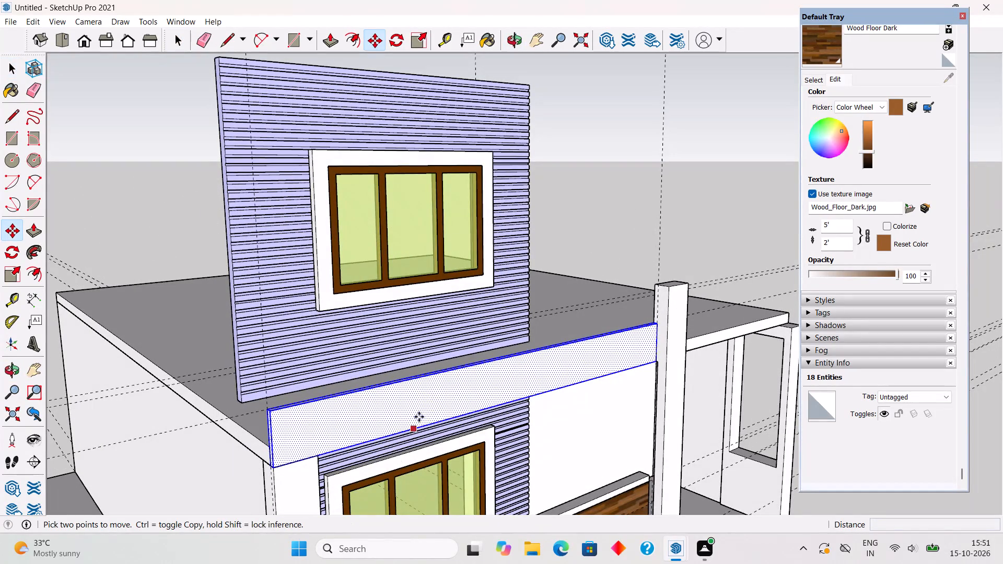
{"action": "left_click", "coordinate": [433, 401]}
{"action": "left_click", "coordinate": [410, 413]}
{"action": "middle_click_drag", "start_coordinate": [648, 387], "coordinate": [535, 408]}
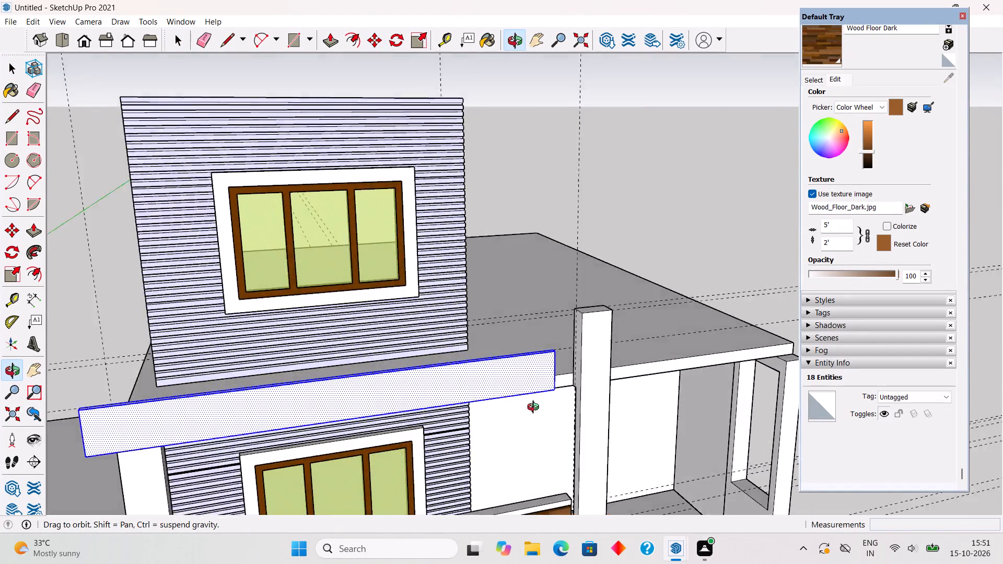
{"action": "middle_click_drag", "start_coordinate": [535, 408], "coordinate": [405, 419]}
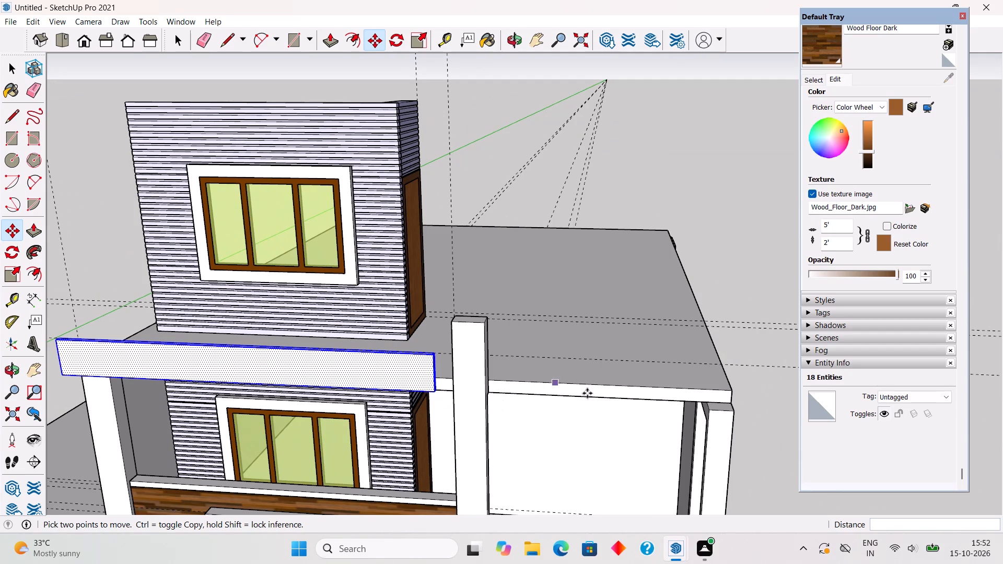
Inside the corner panel group, split the top face with a line along the roof slab's front edge.
{"action": "scroll", "coordinate": [743, 421], "scroll_direction": "up", "scroll_amount": 4}
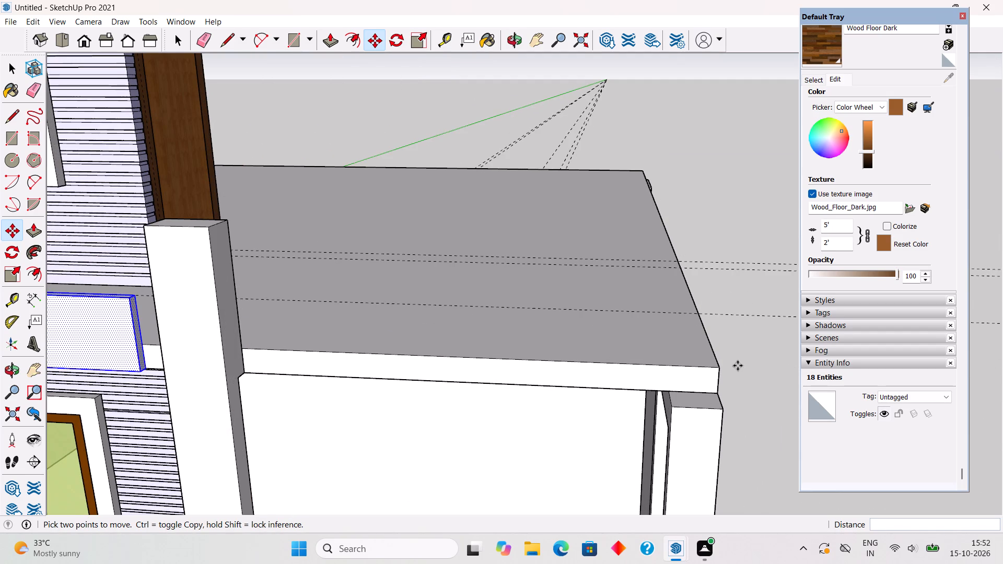
{"action": "middle_click_drag", "start_coordinate": [716, 378], "coordinate": [552, 419]}
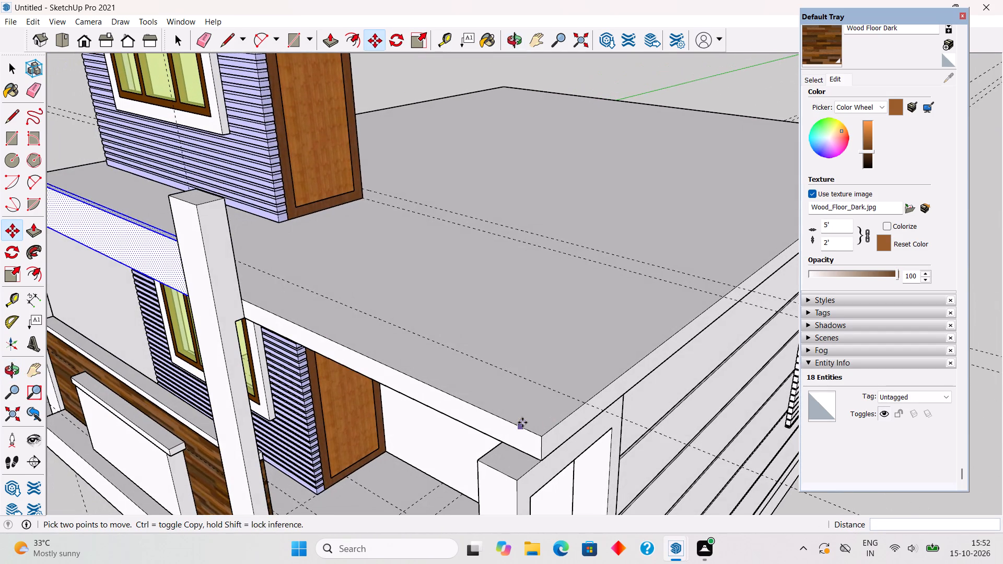
{"action": "key", "text": "space"}
{"action": "triple_click", "coordinate": [515, 470]}
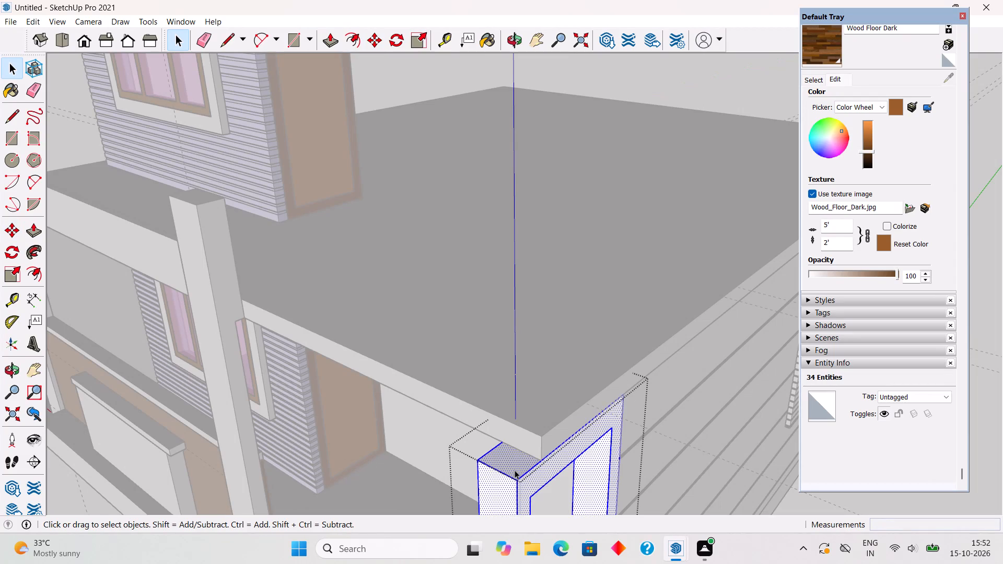
{"action": "key", "text": "l"}
{"action": "left_click", "coordinate": [498, 442]}
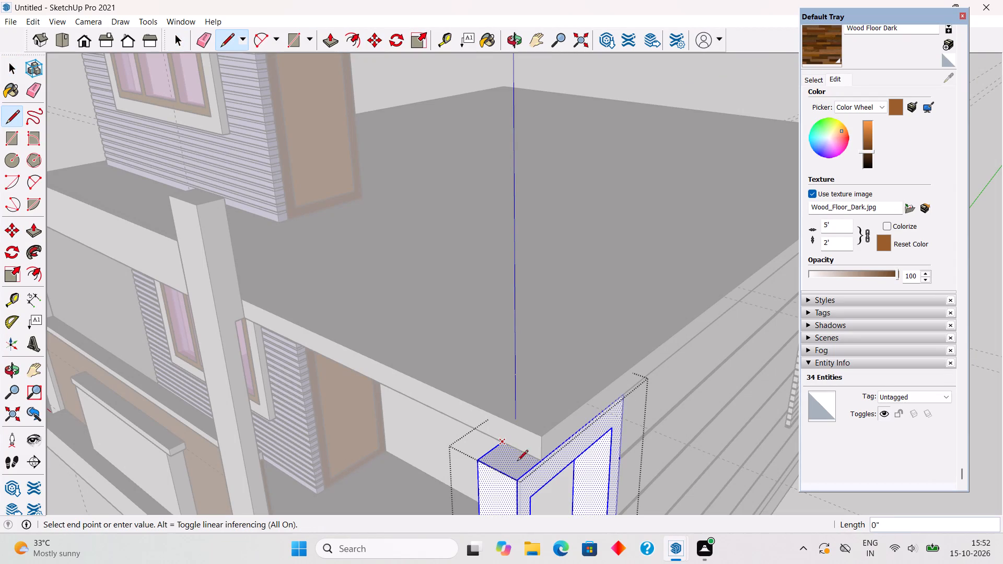
{"action": "left_click", "coordinate": [542, 460]}
{"action": "key", "text": "space"}
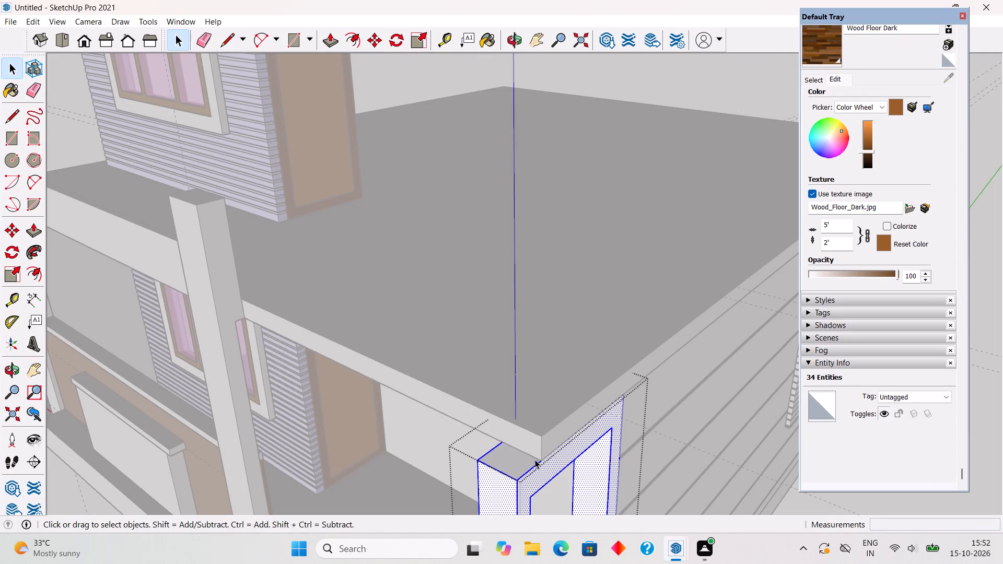
Push/Pull the front part of the corner panel's top face up about 3' to the middle pillar's top.
{"action": "key", "text": "p"}
{"action": "left_click", "coordinate": [522, 456]}
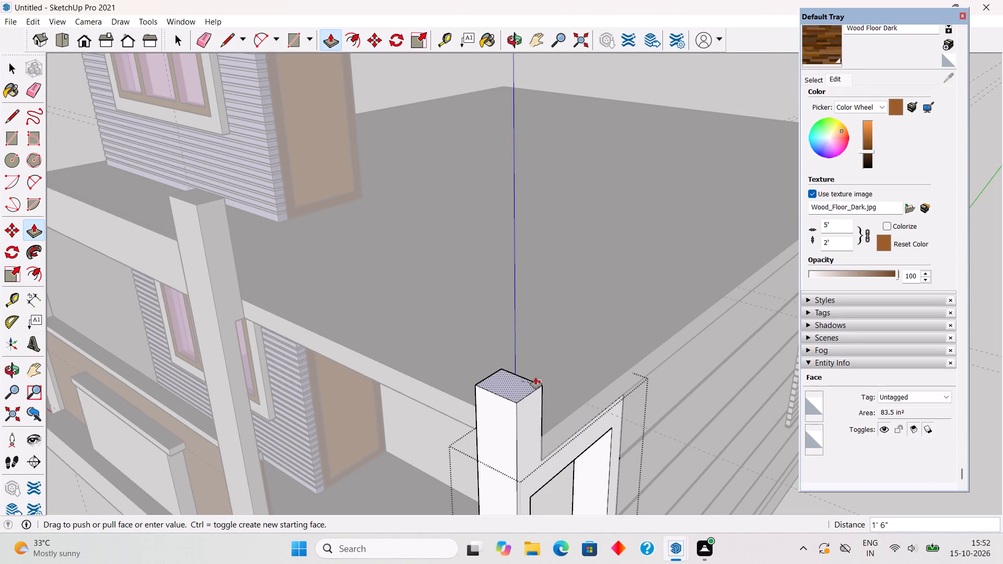
{"action": "left_click", "coordinate": [210, 201]}
{"action": "key", "text": "space"}
{"action": "scroll", "coordinate": [504, 296], "scroll_direction": "down", "scroll_amount": 11}
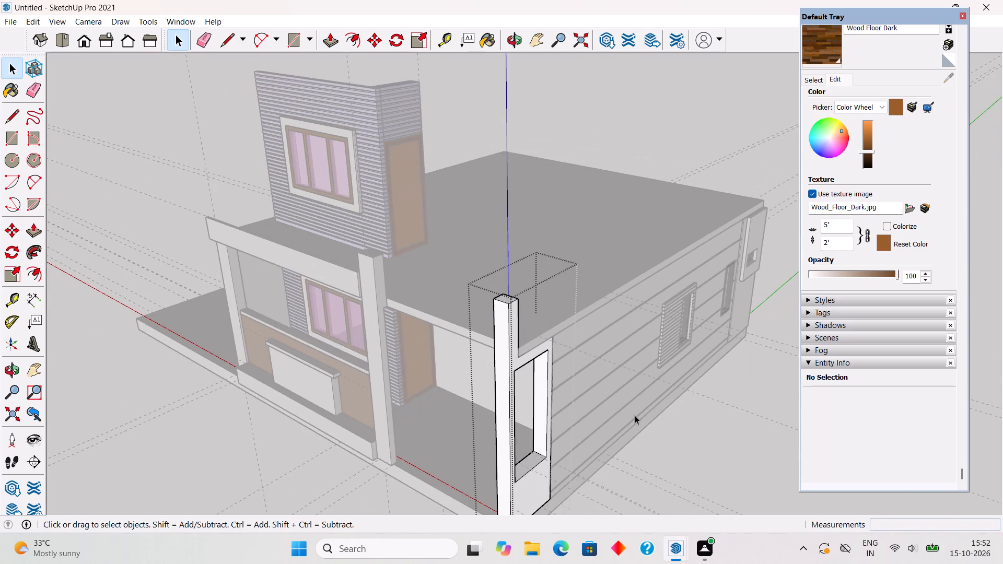
{"action": "left_click", "coordinate": [687, 479]}
Make the whole front roof beam a group.
{"action": "middle_click_drag", "start_coordinate": [349, 314], "coordinate": [416, 304]}
{"action": "scroll", "coordinate": [367, 285], "scroll_direction": "up", "scroll_amount": 3}
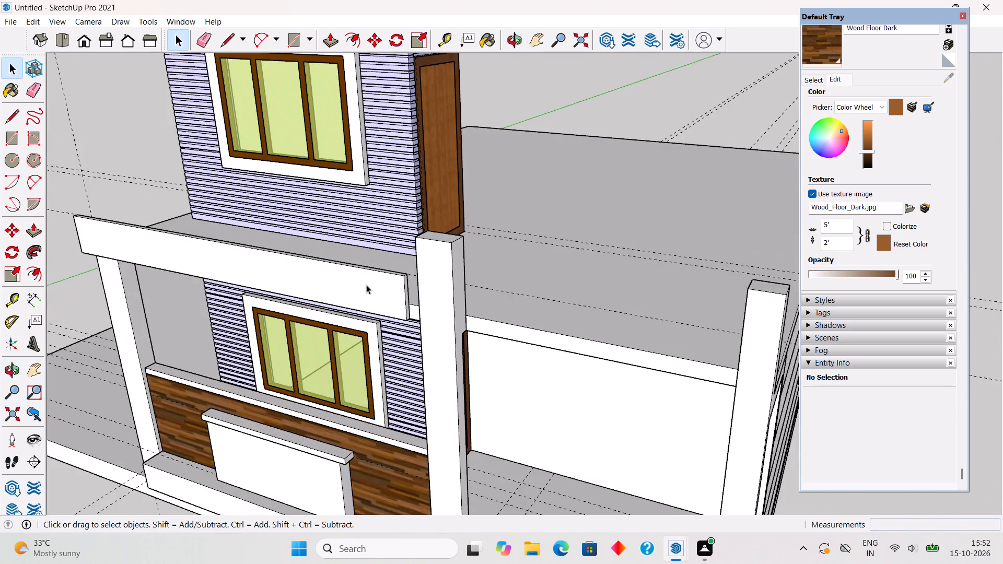
{"action": "scroll", "coordinate": [366, 285], "scroll_direction": "up", "scroll_amount": 15}
{"action": "triple_click", "coordinate": [377, 289]}
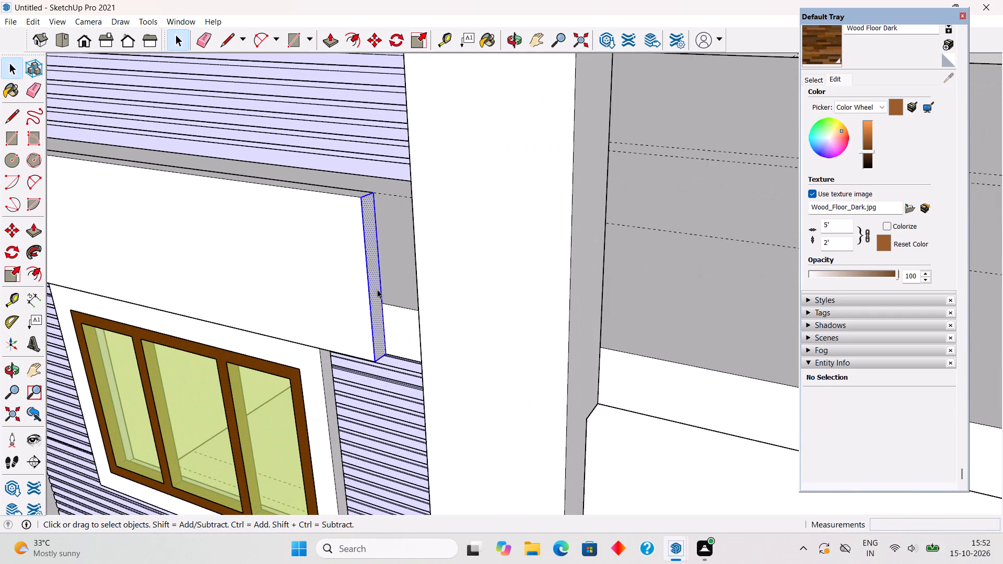
{"action": "right_click", "coordinate": [377, 289]}
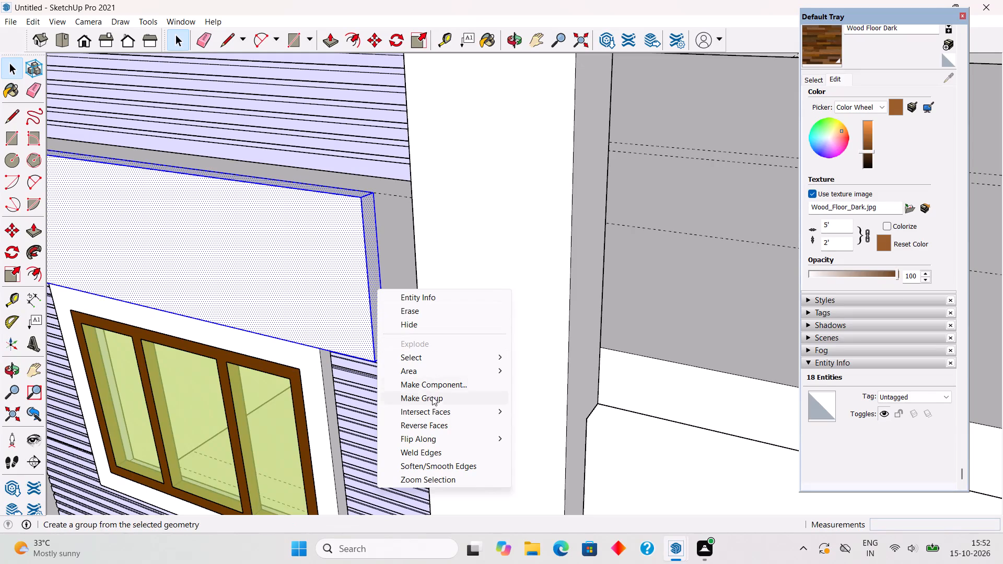
{"action": "left_click", "coordinate": [435, 400]}
Inside the beam group, Push/Pull the end face about 10' 11/16" past the middle pillar to the raised corner pillar.
{"action": "triple_click", "coordinate": [342, 301]}
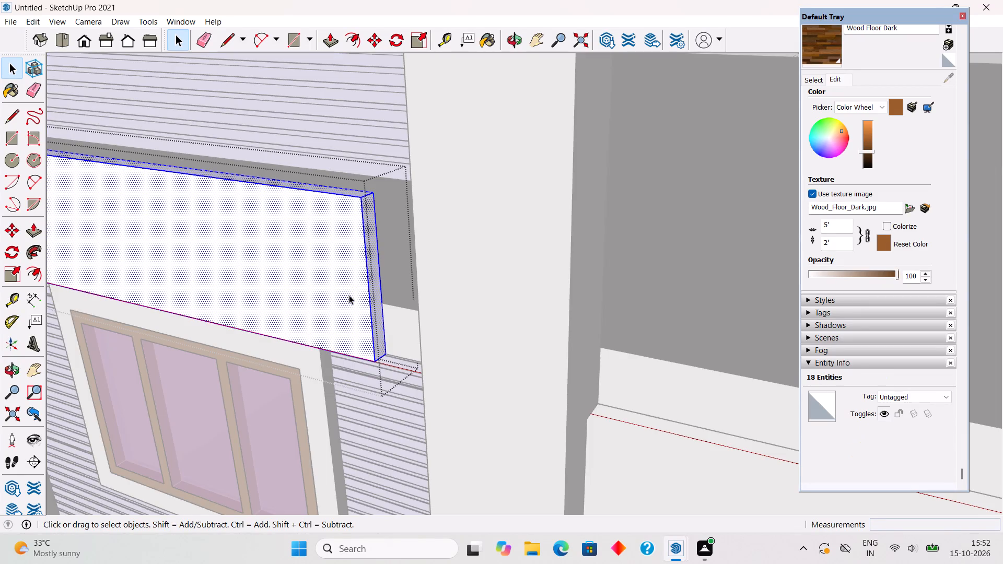
{"action": "key", "text": "p"}
{"action": "left_click", "coordinate": [377, 286]}
{"action": "scroll", "coordinate": [441, 302], "scroll_direction": "down", "scroll_amount": 8}
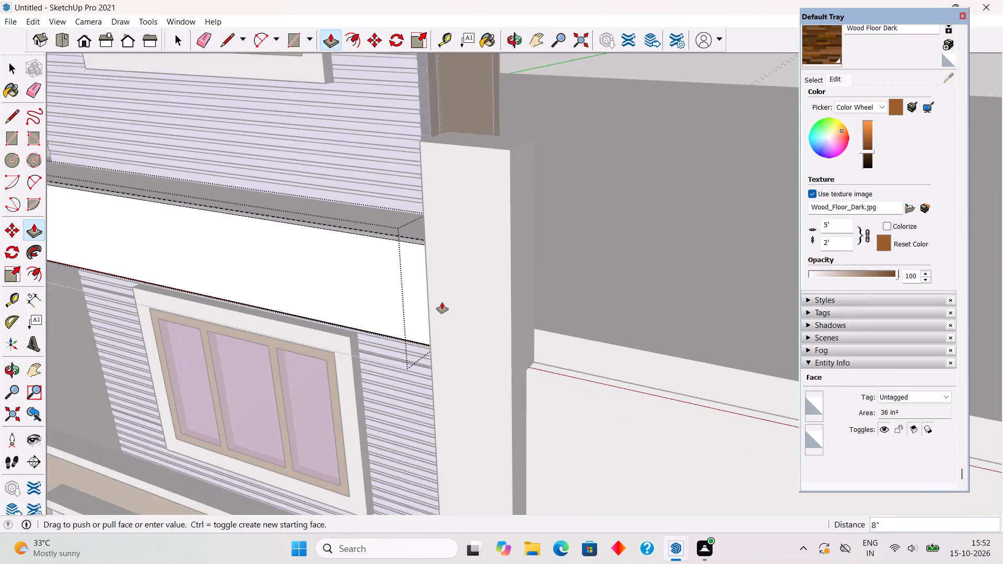
{"action": "scroll", "coordinate": [442, 302], "scroll_direction": "down", "scroll_amount": 11}
{"action": "left_click", "coordinate": [648, 321]}
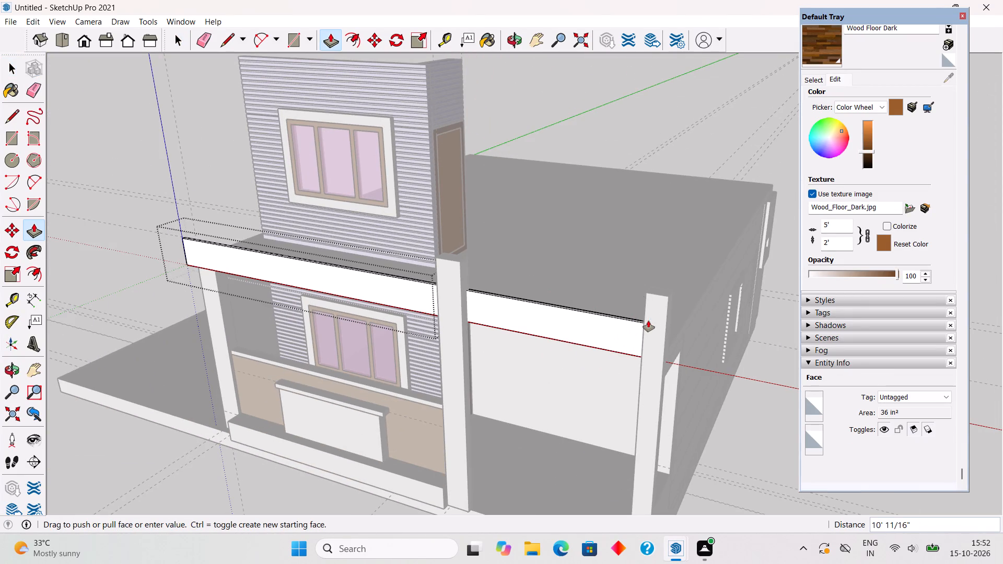
{"action": "key", "text": "space"}
{"action": "scroll", "coordinate": [648, 321], "scroll_direction": "down", "scroll_amount": 4}
{"action": "left_click", "coordinate": [741, 380]}
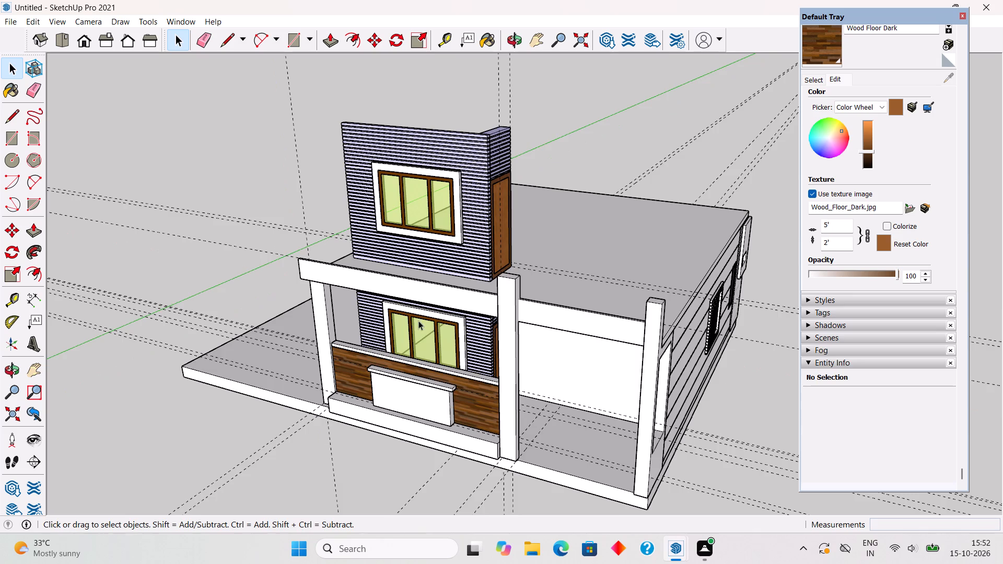
Examine the extended beam, the pillars and the porch interior from several angles.
{"action": "middle_click_drag", "start_coordinate": [372, 336], "coordinate": [781, 332]}
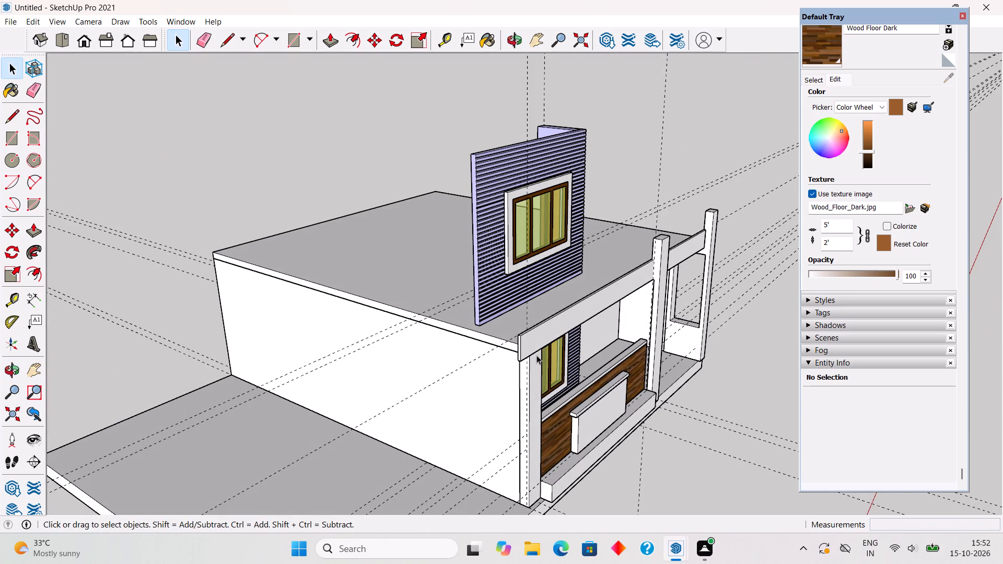
{"action": "scroll", "coordinate": [569, 375], "scroll_direction": "down", "scroll_amount": 1}
{"action": "middle_click_drag", "start_coordinate": [565, 379], "coordinate": [411, 466]}
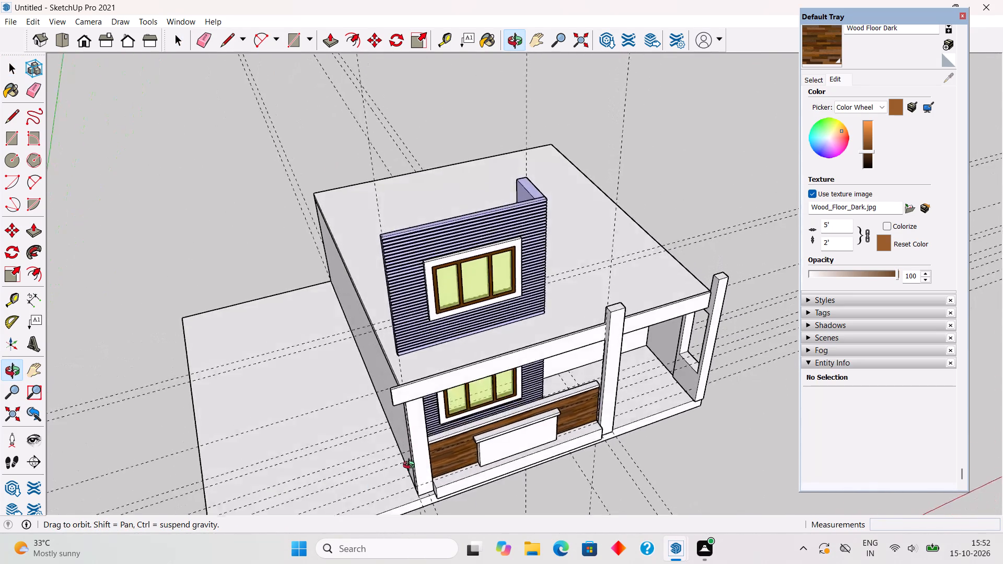
{"action": "middle_click_drag", "start_coordinate": [411, 466], "coordinate": [534, 477]}
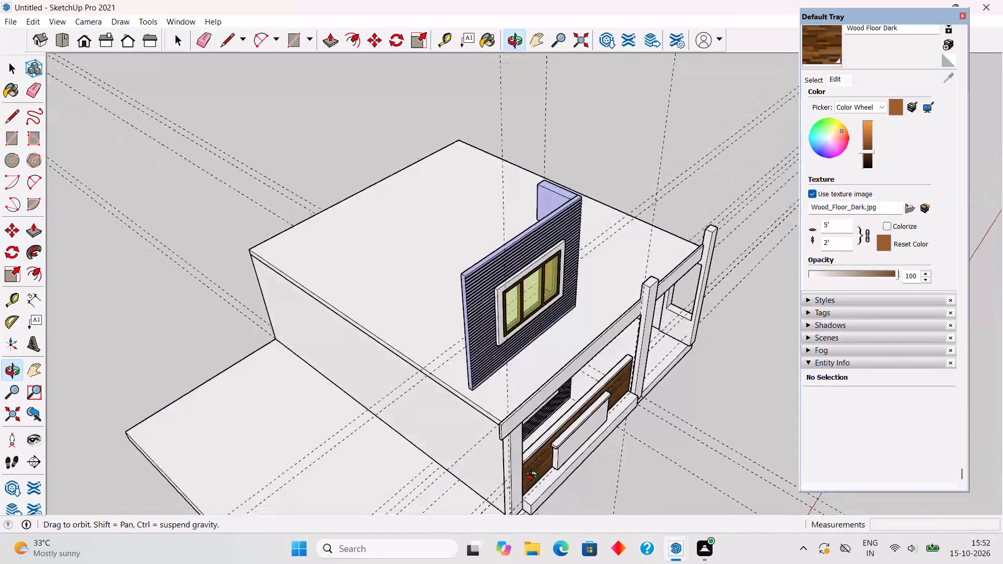
{"action": "middle_click_drag", "start_coordinate": [534, 477], "coordinate": [76, 398]}
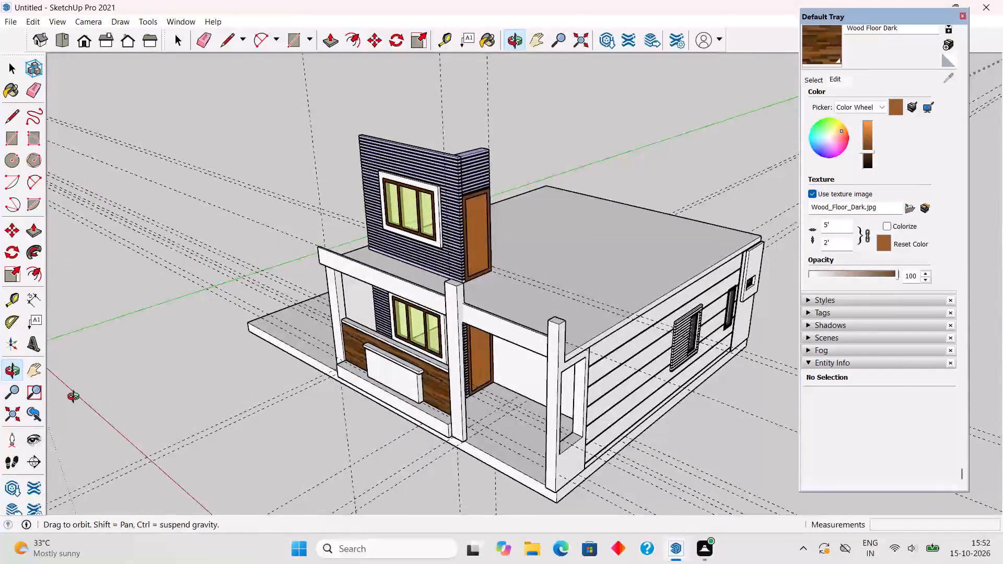
{"action": "middle_click_drag", "start_coordinate": [76, 398], "coordinate": [248, 378]}
{"action": "scroll", "coordinate": [450, 408], "scroll_direction": "up", "scroll_amount": 3}
{"action": "scroll", "coordinate": [526, 392], "scroll_direction": "up", "scroll_amount": 4}
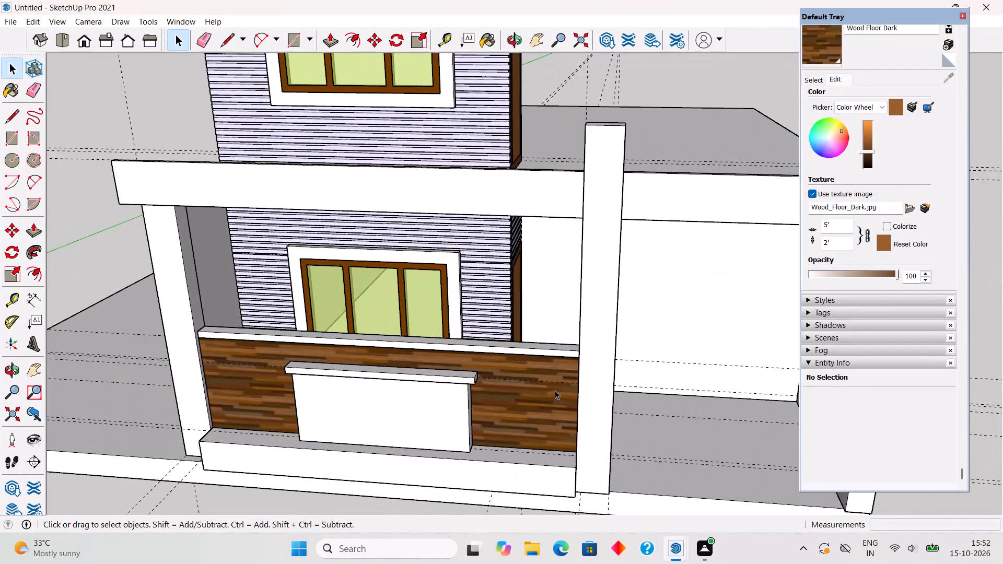
{"action": "middle_click_drag", "start_coordinate": [555, 390], "coordinate": [275, 397]}
{"action": "scroll", "coordinate": [409, 373], "scroll_direction": "up", "scroll_amount": 6}
{"action": "middle_click_drag", "start_coordinate": [368, 368], "coordinate": [316, 373]}
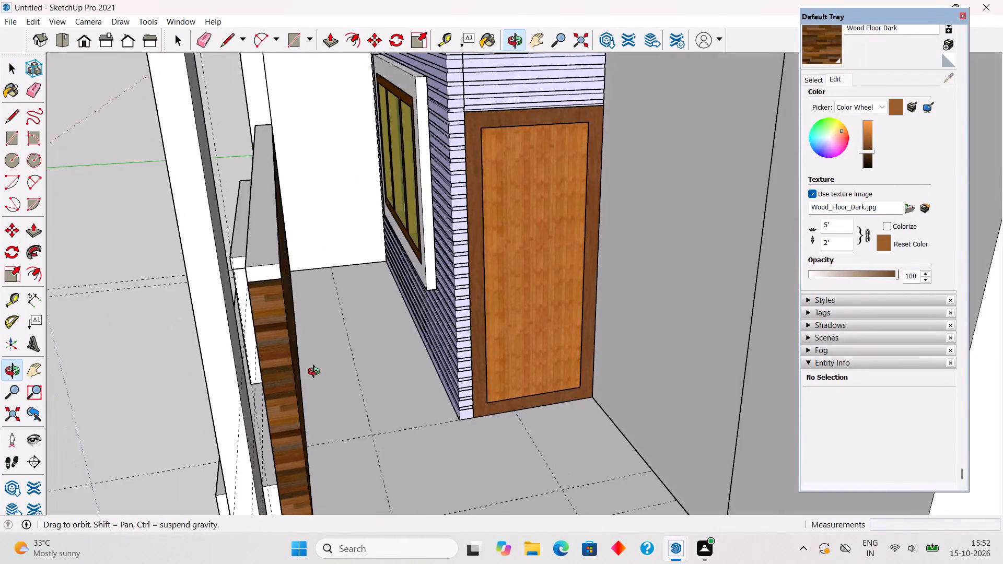
{"action": "middle_click_drag", "start_coordinate": [316, 373], "coordinate": [322, 368]}
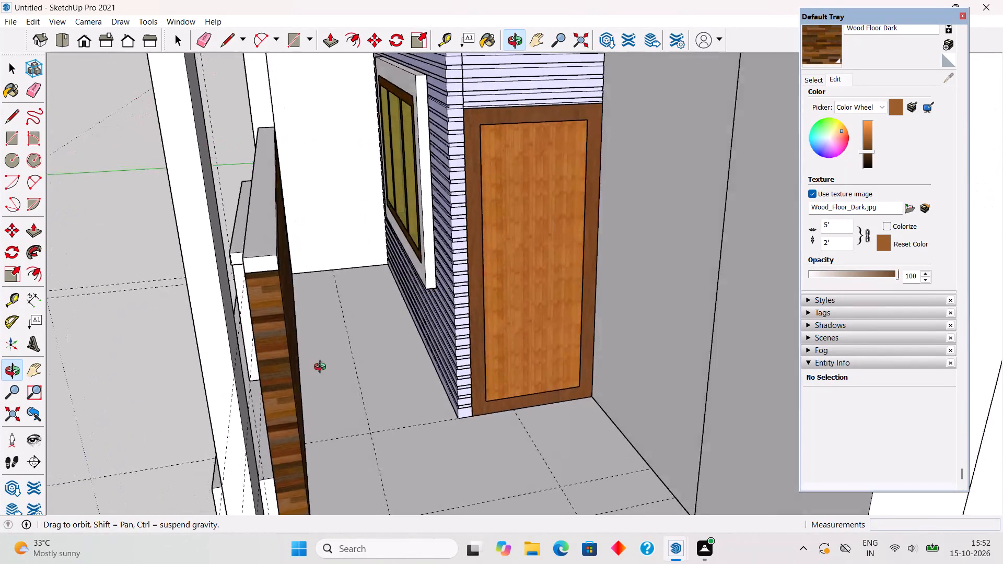
{"action": "middle_click_drag", "start_coordinate": [322, 368], "coordinate": [653, 356]}
Examine the wood-clad porch wall, its projecting panel and the base beside the middle pillar.
{"action": "scroll", "coordinate": [654, 355], "scroll_direction": "down", "scroll_amount": 8}
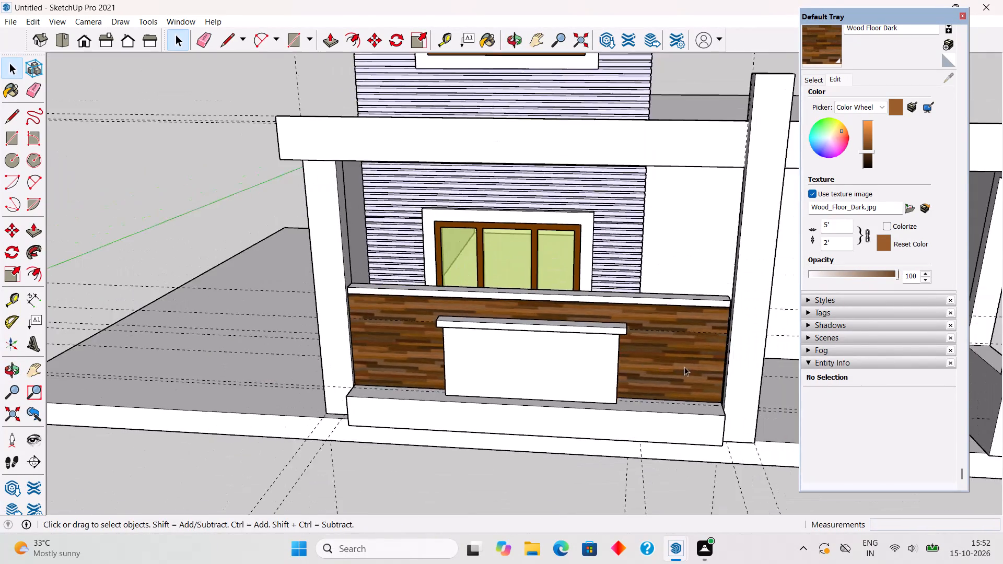
{"action": "middle_click_drag", "start_coordinate": [687, 367], "coordinate": [739, 385]}
{"action": "scroll", "coordinate": [748, 384], "scroll_direction": "up", "scroll_amount": 15}
{"action": "scroll", "coordinate": [739, 375], "scroll_direction": "down", "scroll_amount": 3}
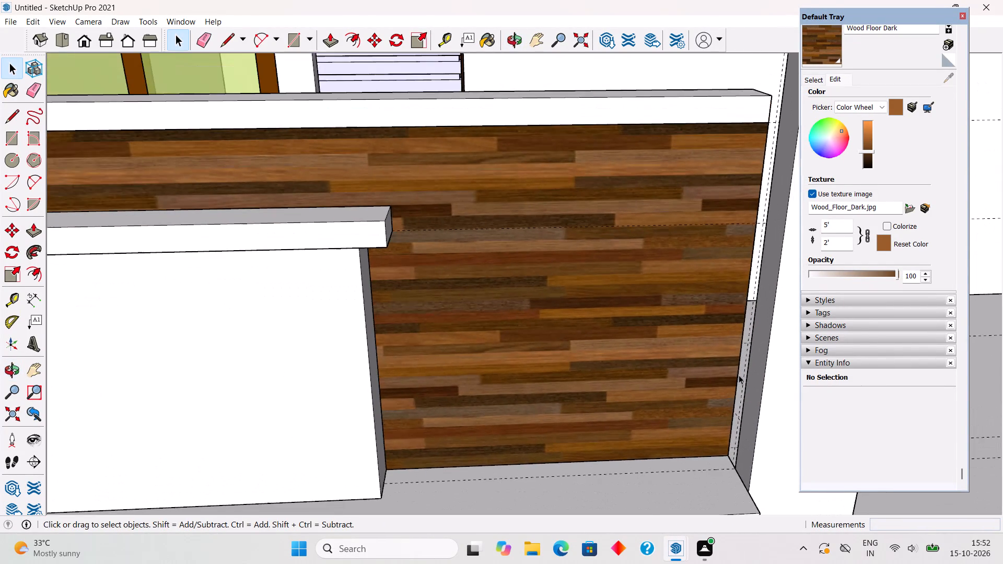
{"action": "triple_click", "coordinate": [727, 379]}
{"action": "scroll", "coordinate": [728, 379], "scroll_direction": "down", "scroll_amount": 3}
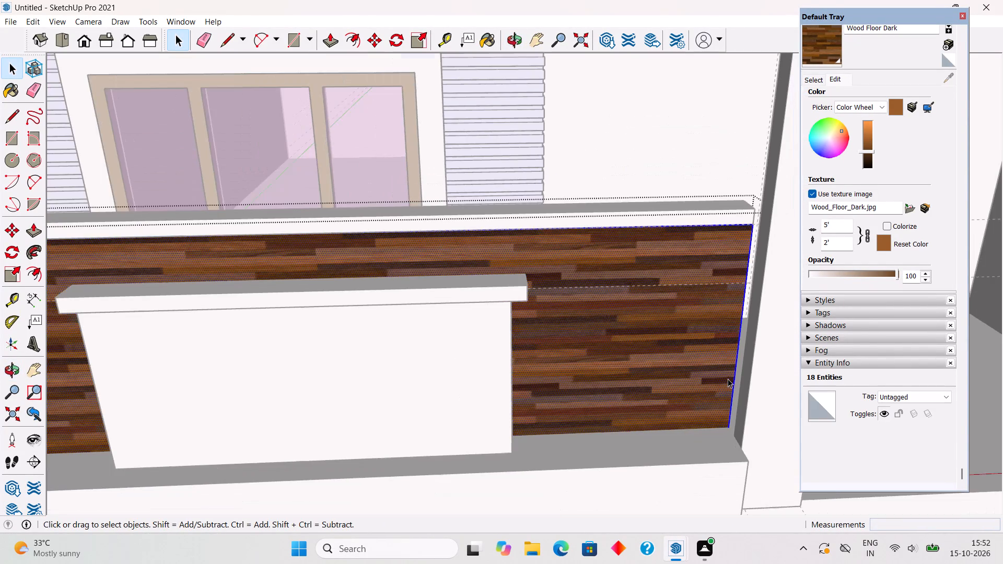
{"action": "scroll", "coordinate": [728, 379], "scroll_direction": "down", "scroll_amount": 1}
{"action": "middle_click_drag", "start_coordinate": [722, 385], "coordinate": [696, 430]}
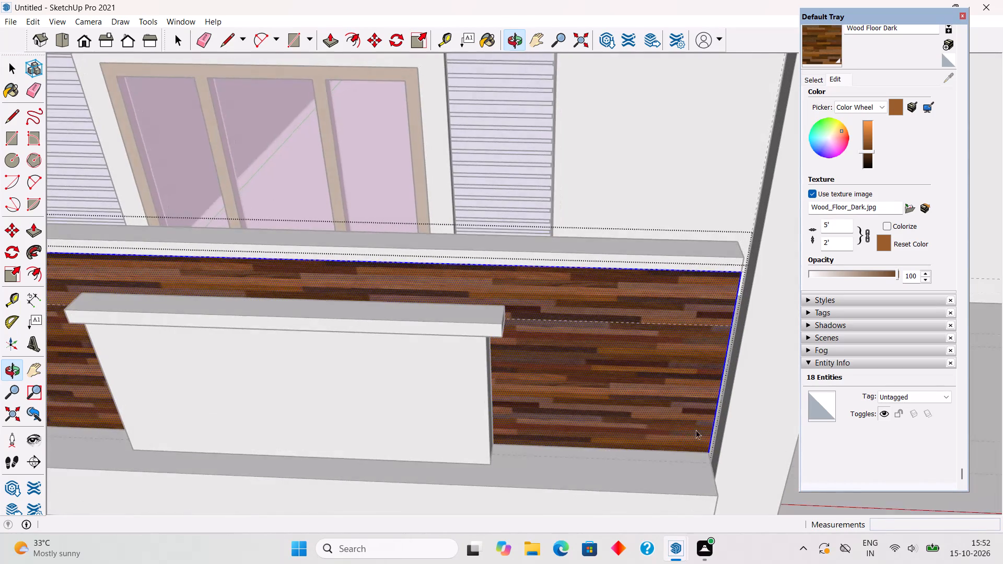
{"action": "middle_click_drag", "start_coordinate": [696, 430], "coordinate": [686, 437]}
{"action": "scroll", "coordinate": [733, 370], "scroll_direction": "up", "scroll_amount": 1}
{"action": "middle_click_drag", "start_coordinate": [725, 380], "coordinate": [809, 440]}
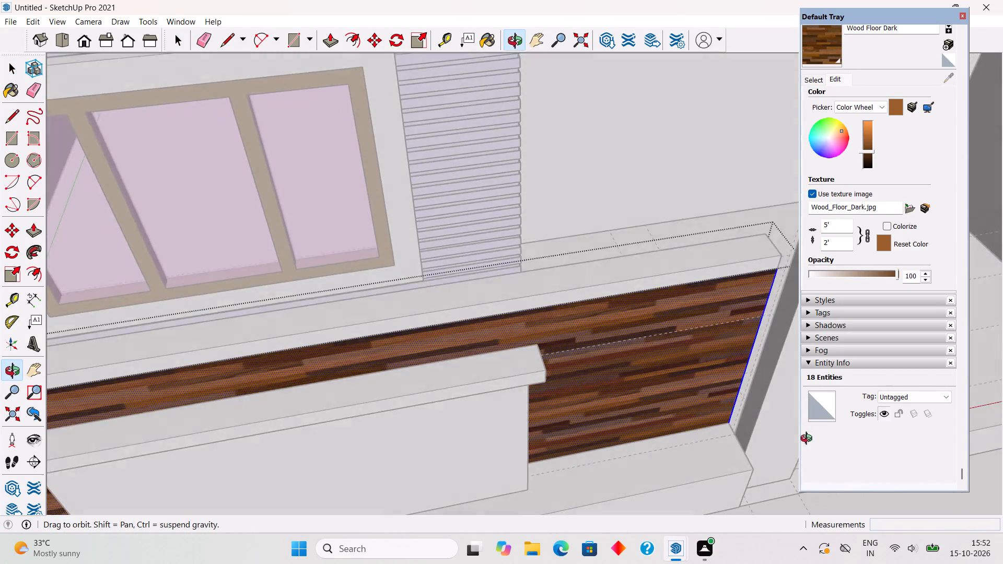
{"action": "middle_click_drag", "start_coordinate": [809, 440], "coordinate": [774, 479]}
{"action": "scroll", "coordinate": [774, 479], "scroll_direction": "down", "scroll_amount": 3}
{"action": "scroll", "coordinate": [747, 444], "scroll_direction": "down", "scroll_amount": 3}
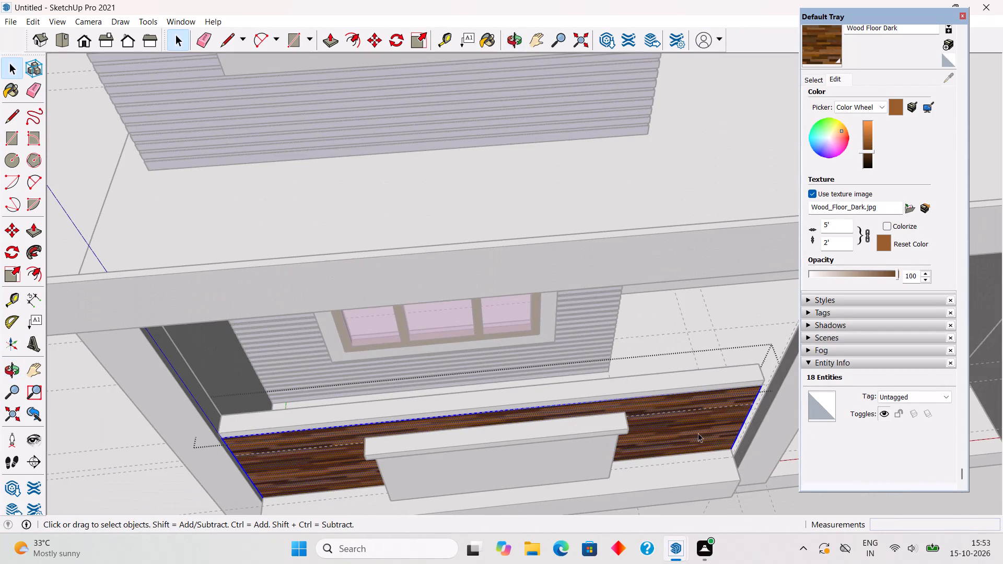
{"action": "scroll", "coordinate": [639, 403], "scroll_direction": "down", "scroll_amount": 9}
{"action": "left_click", "coordinate": [635, 481]}
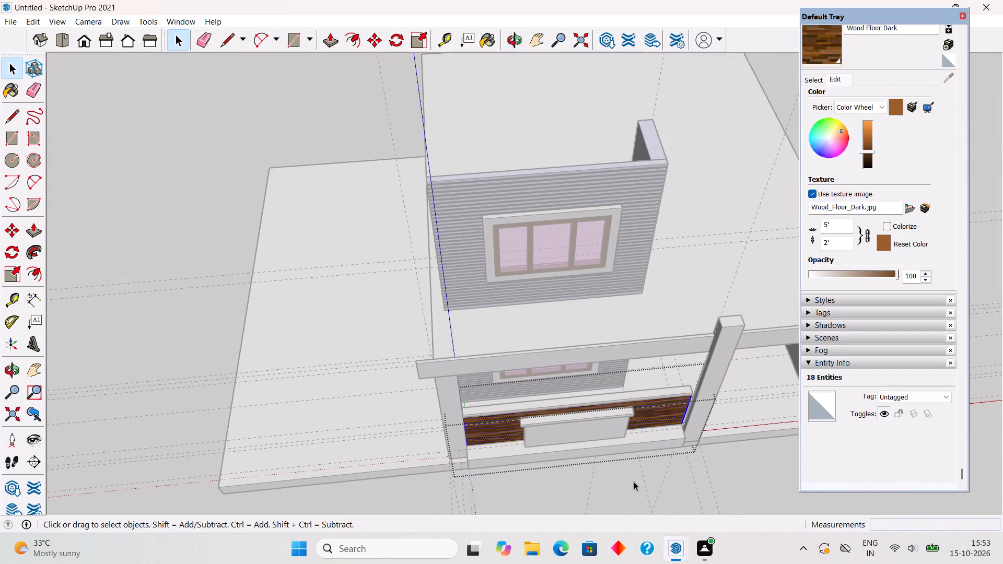
Move the porch base, wood-clad wall, wall cap, projecting panel and panel cap together 3" forward, aligning the wall's front edge with the middle pillar's rear corner.
{"action": "left_click", "coordinate": [618, 450]}
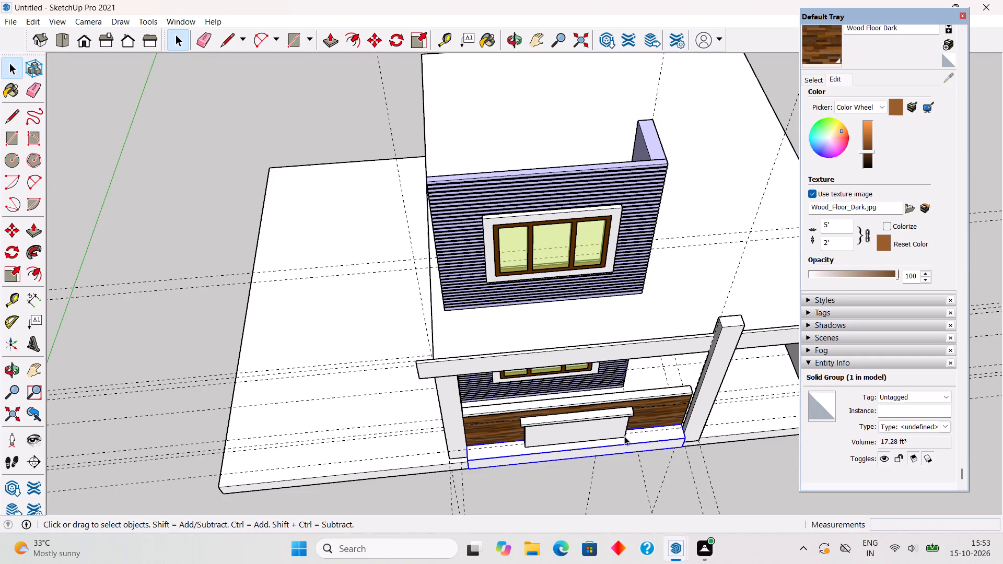
{"action": "left_click", "coordinate": [631, 423], "text": "ctrl"}
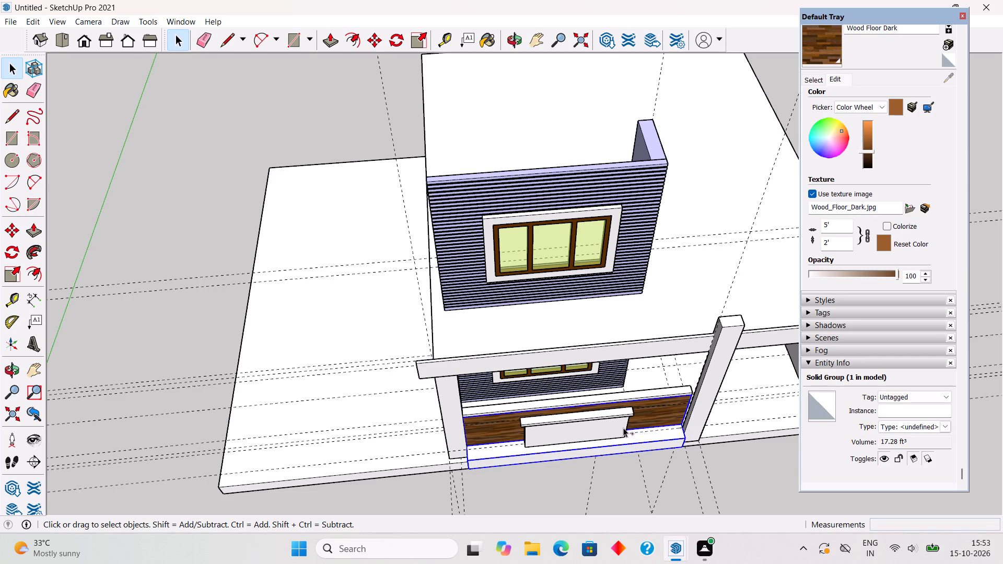
{"action": "left_click", "coordinate": [622, 429], "text": "ctrl"}
{"action": "left_click", "coordinate": [625, 415], "text": "ctrl"}
{"action": "left_click", "coordinate": [645, 391], "text": "ctrl"}
{"action": "scroll", "coordinate": [664, 415], "scroll_direction": "up", "scroll_amount": 2, "text": "ctrl"}
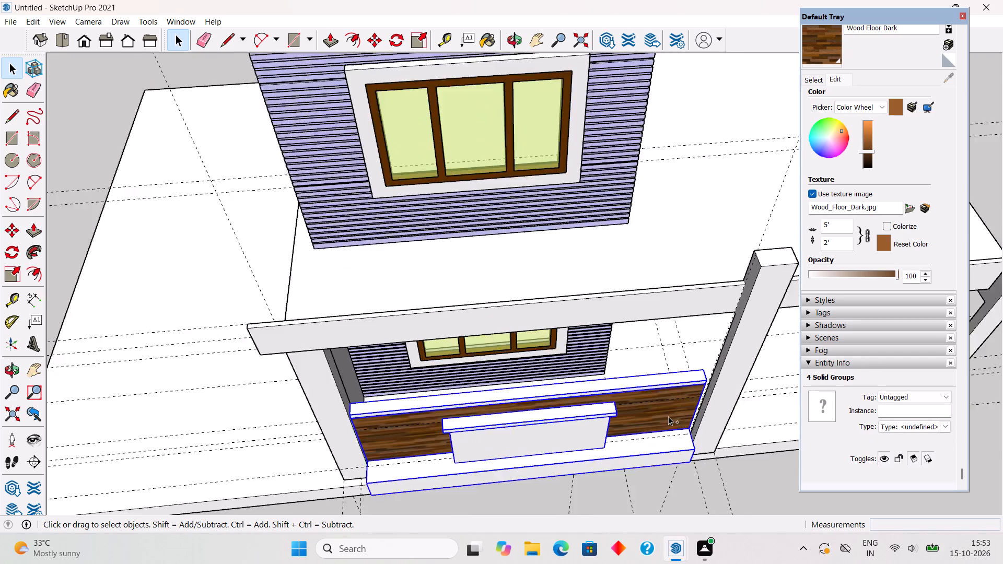
{"action": "scroll", "coordinate": [668, 416], "scroll_direction": "up", "scroll_amount": 10, "text": "ctrl"}
{"action": "middle_click_drag", "start_coordinate": [716, 424], "coordinate": [199, 333], "text": "ctrl"}
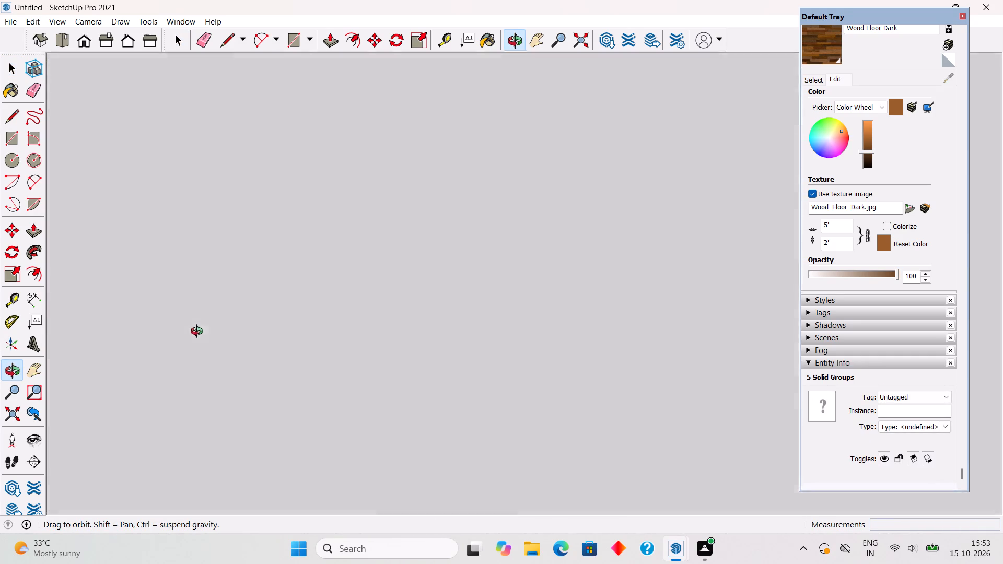
{"action": "middle_click_drag", "start_coordinate": [199, 333], "coordinate": [224, 198], "text": "ctrl"}
{"action": "scroll", "coordinate": [325, 237], "scroll_direction": "down", "scroll_amount": 4}
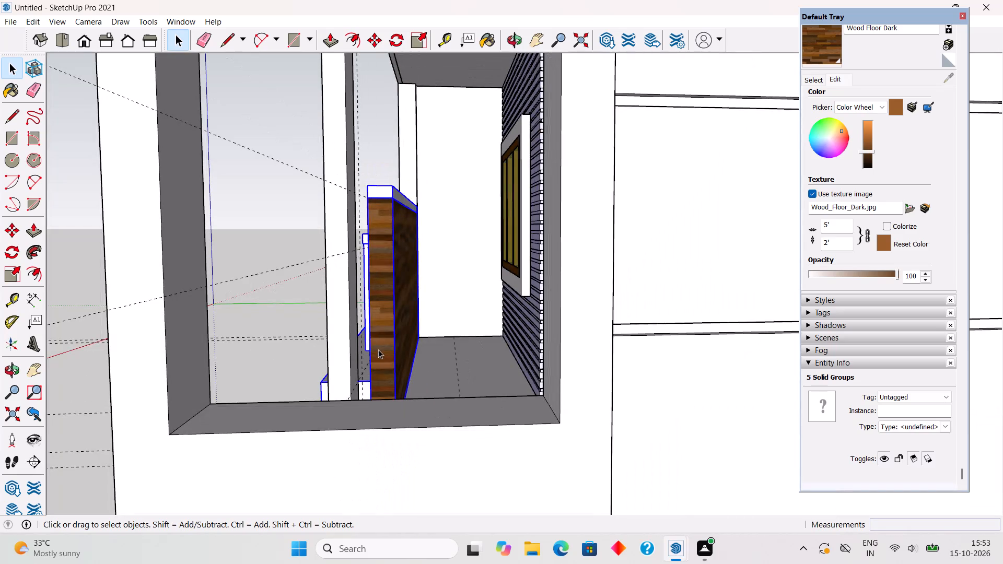
{"action": "middle_click_drag", "start_coordinate": [375, 343], "coordinate": [374, 405]}
{"action": "scroll", "coordinate": [375, 479], "scroll_direction": "up", "scroll_amount": 7}
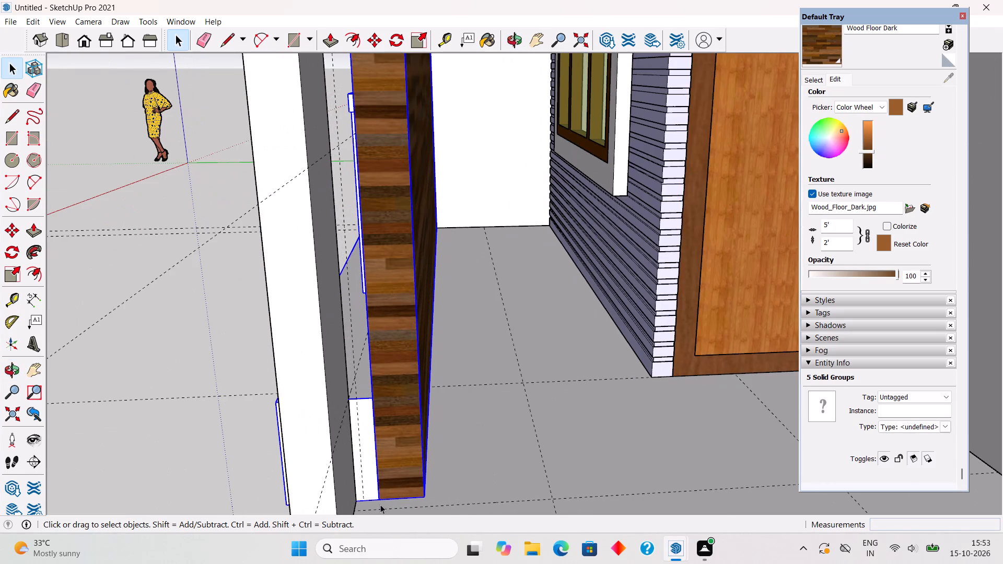
{"action": "scroll", "coordinate": [380, 504], "scroll_direction": "up", "scroll_amount": 1}
{"action": "key", "text": "m"}
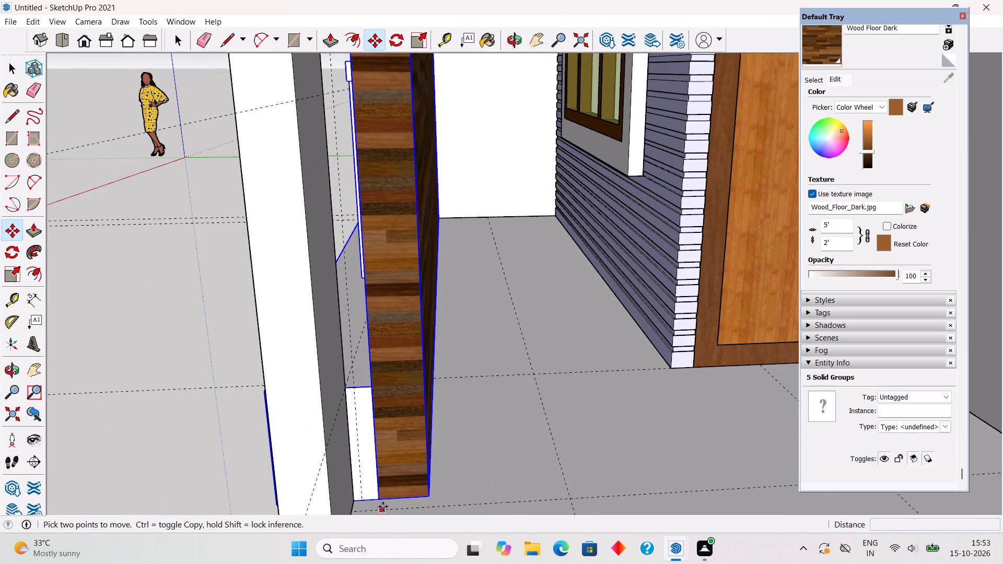
{"action": "left_click", "coordinate": [380, 501]}
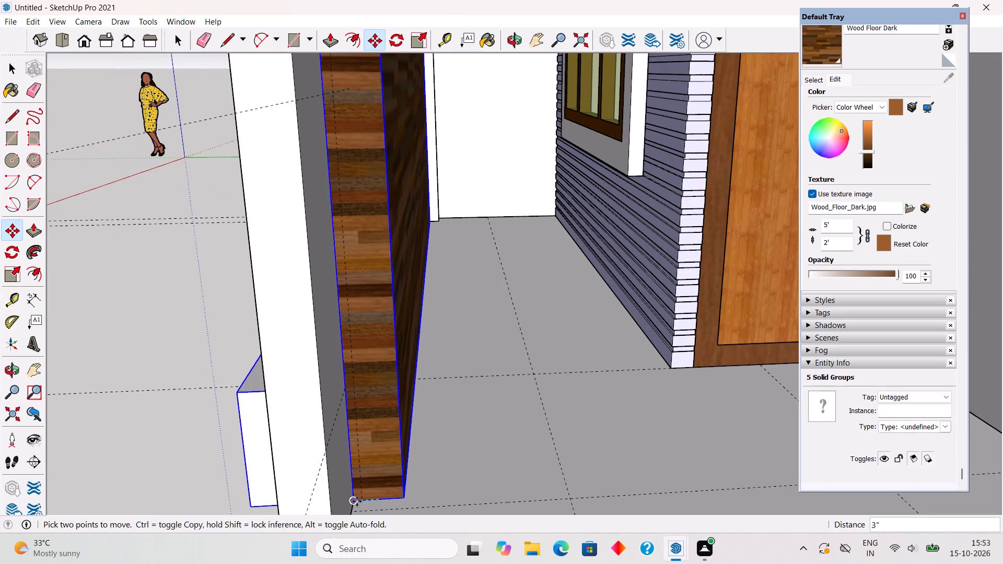
{"action": "left_click", "coordinate": [357, 501]}
{"action": "scroll", "coordinate": [411, 425], "scroll_direction": "down", "scroll_amount": 4}
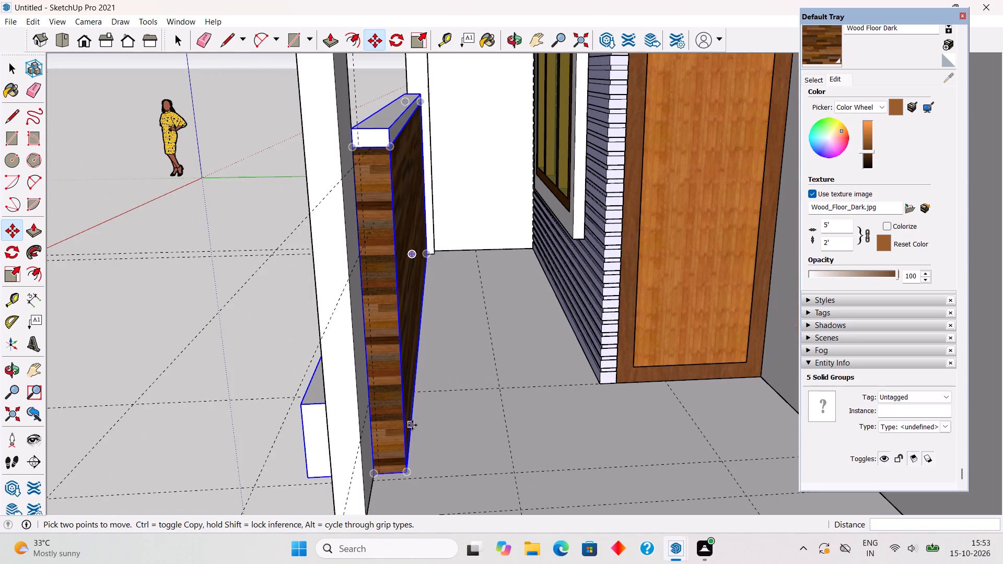
{"action": "key", "text": "space"}
{"action": "left_click", "coordinate": [238, 382]}
Examine the shifted porch wall and base against both pillars from several angles, including the whole front.
{"action": "middle_click_drag", "start_coordinate": [269, 383], "coordinate": [378, 371]}
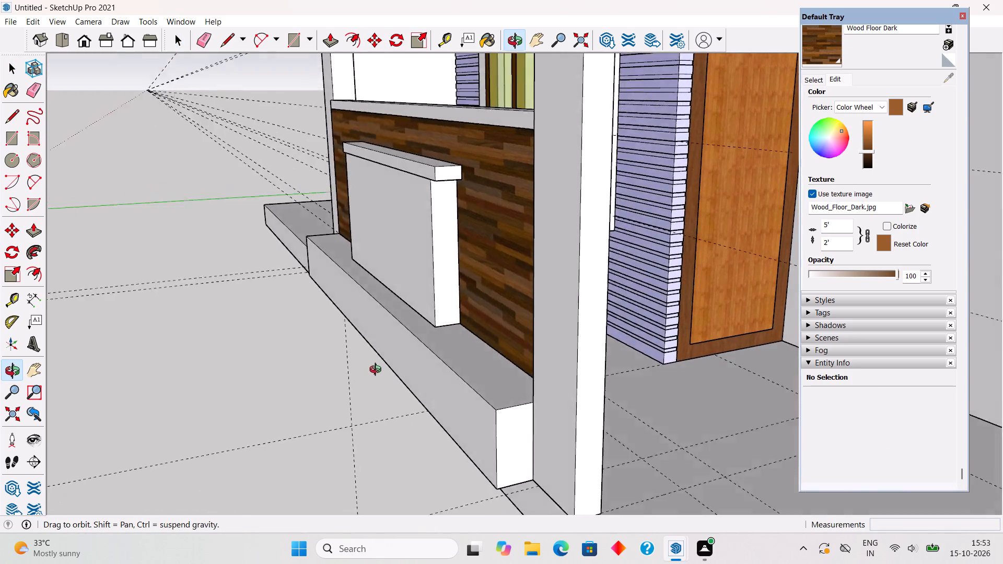
{"action": "middle_click_drag", "start_coordinate": [378, 371], "coordinate": [914, 415]}
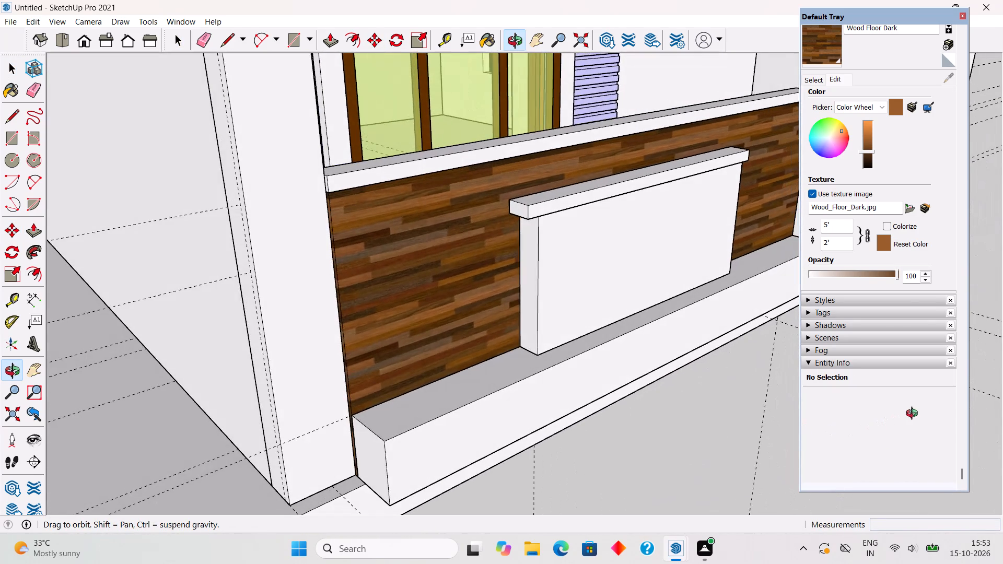
{"action": "middle_click_drag", "start_coordinate": [914, 415], "coordinate": [793, 436]}
{"action": "scroll", "coordinate": [807, 444], "scroll_direction": "down", "scroll_amount": 8}
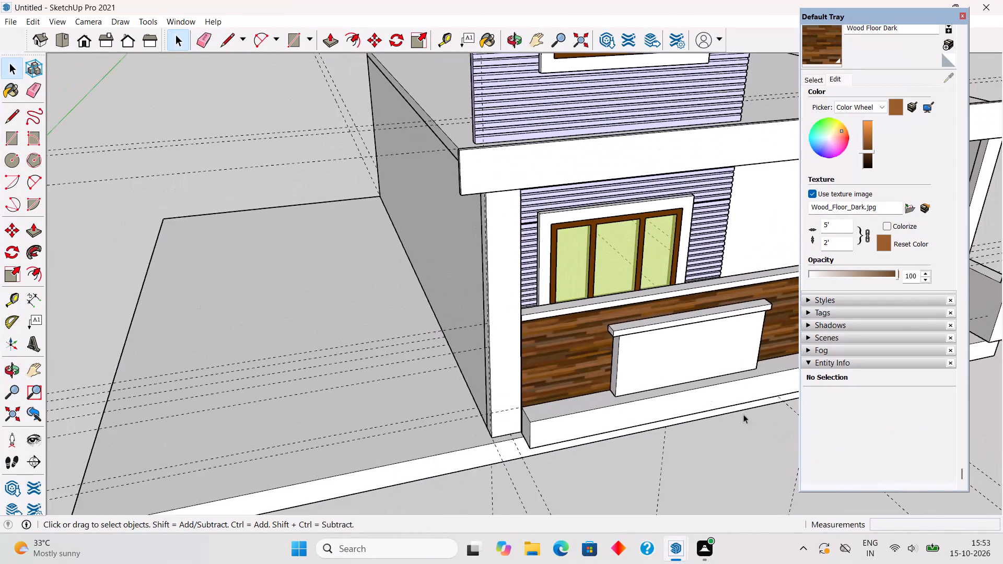
{"action": "middle_click_drag", "start_coordinate": [647, 362], "coordinate": [301, 345]}
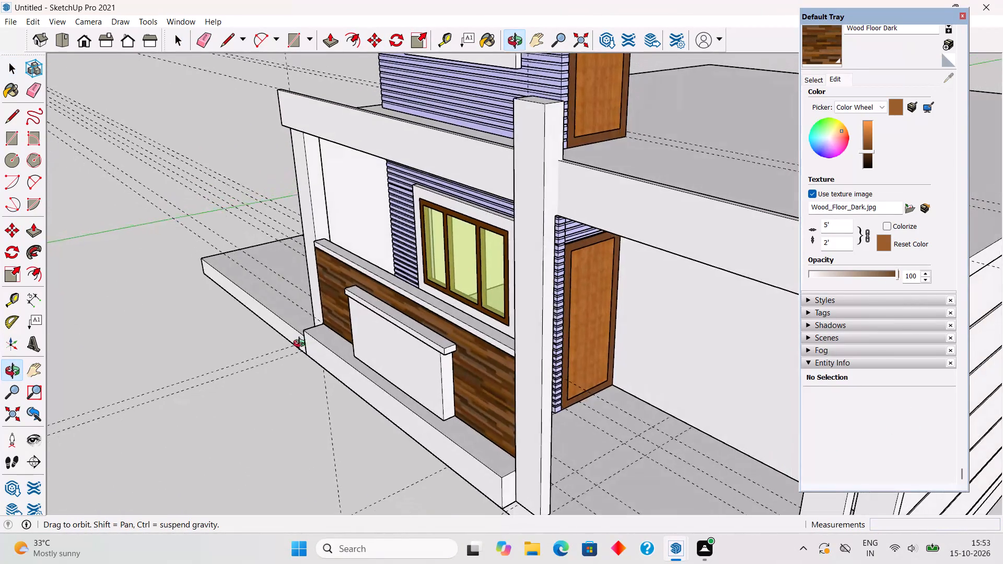
{"action": "middle_click_drag", "start_coordinate": [301, 345], "coordinate": [305, 331]}
{"action": "scroll", "coordinate": [305, 331], "scroll_direction": "down", "scroll_amount": 8}
{"action": "middle_click_drag", "start_coordinate": [382, 366], "coordinate": [516, 271]}
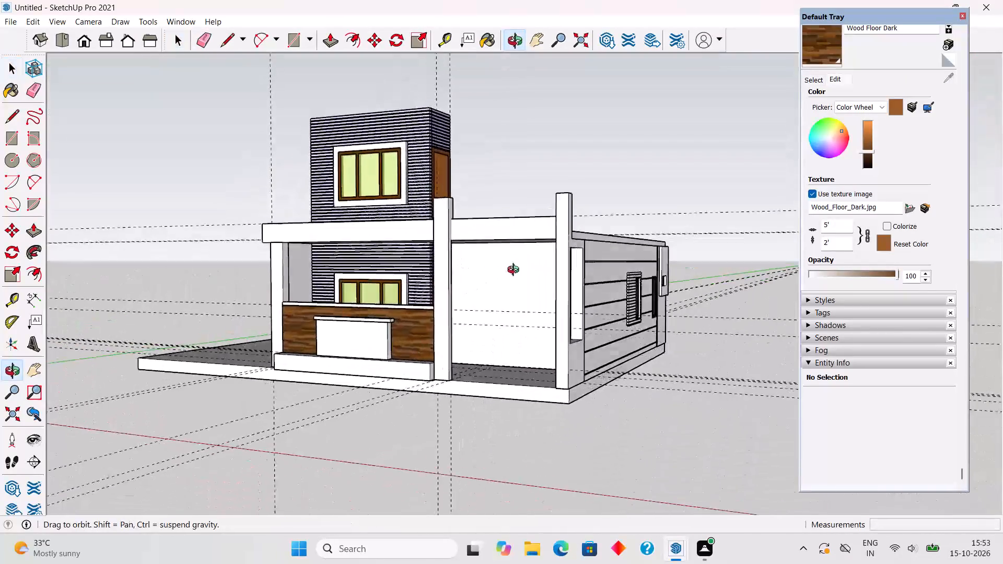
{"action": "middle_click_drag", "start_coordinate": [516, 271], "coordinate": [589, 284]}
{"action": "middle_click_drag", "start_coordinate": [532, 406], "coordinate": [515, 375]}
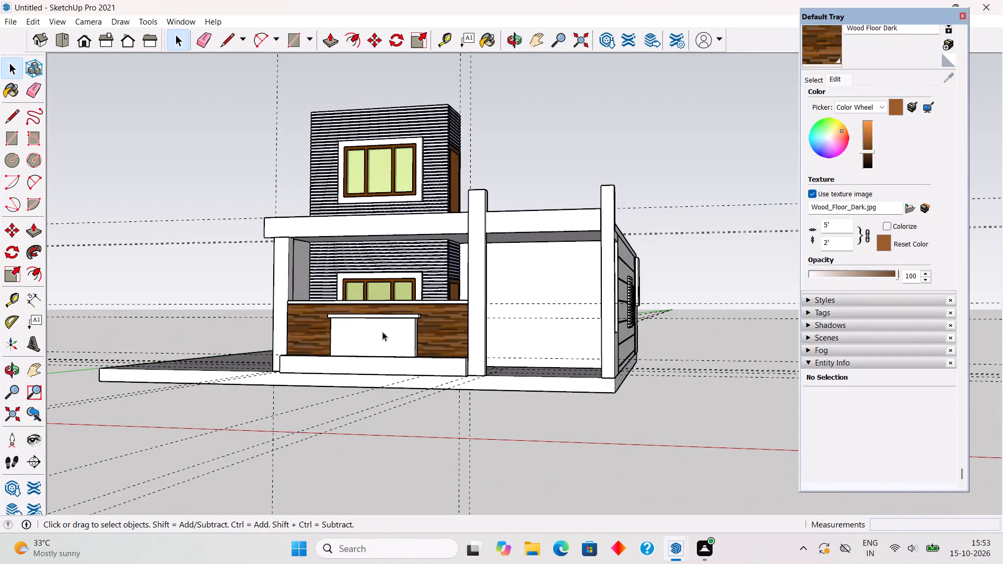
Inside the wood-clad wall group, Push/Pull the front face inward 2".
{"action": "scroll", "coordinate": [277, 302], "scroll_direction": "up", "scroll_amount": 4}
{"action": "triple_click", "coordinate": [315, 354]}
{"action": "scroll", "coordinate": [315, 354], "scroll_direction": "up", "scroll_amount": 8}
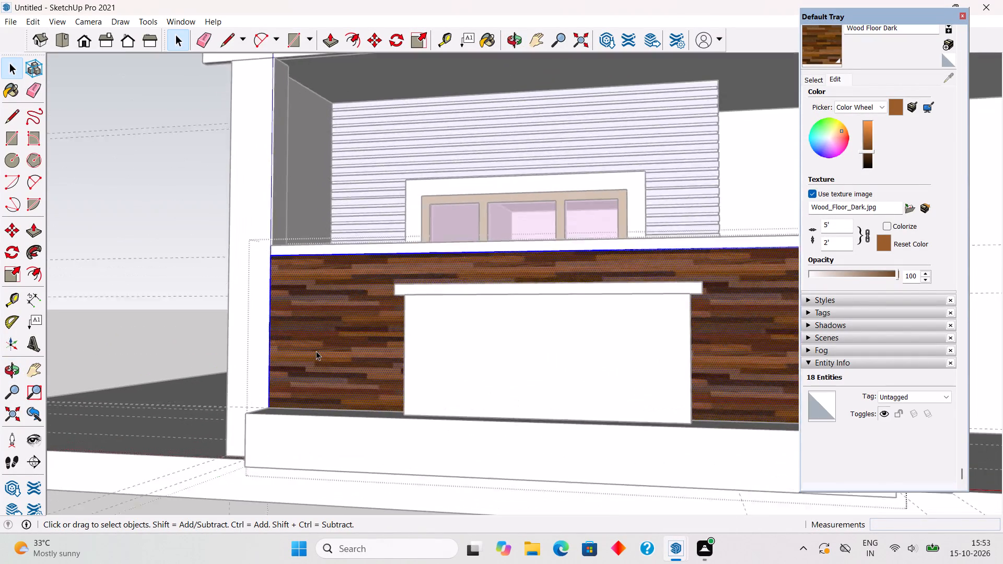
{"action": "scroll", "coordinate": [316, 351], "scroll_direction": "up", "scroll_amount": 2}
{"action": "left_click", "coordinate": [317, 351]}
{"action": "key", "text": "p"}
{"action": "left_click", "coordinate": [317, 351]}
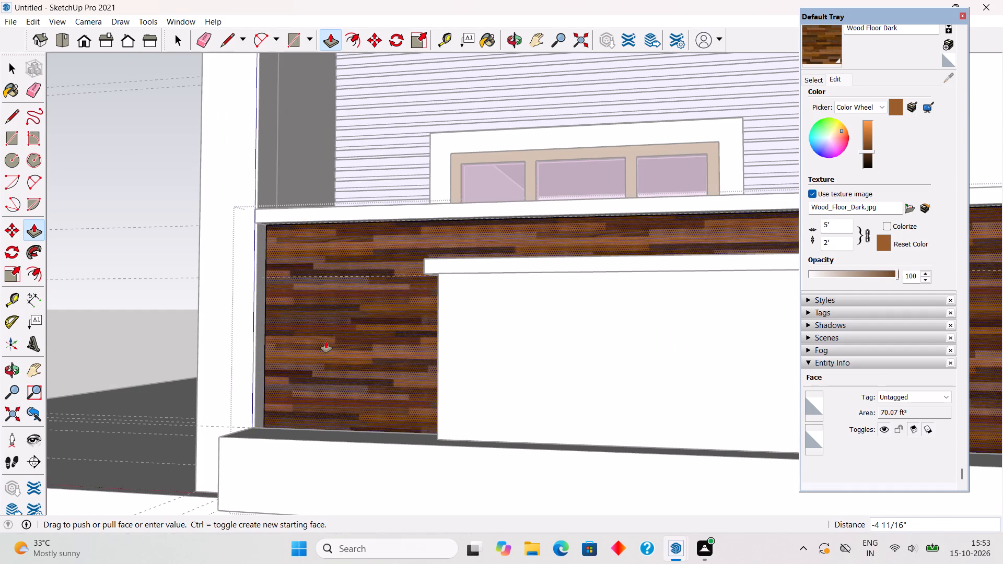
{"action": "type", "text": "2\""}
{"action": "key", "text": "Return"}
{"action": "key", "text": "space"}
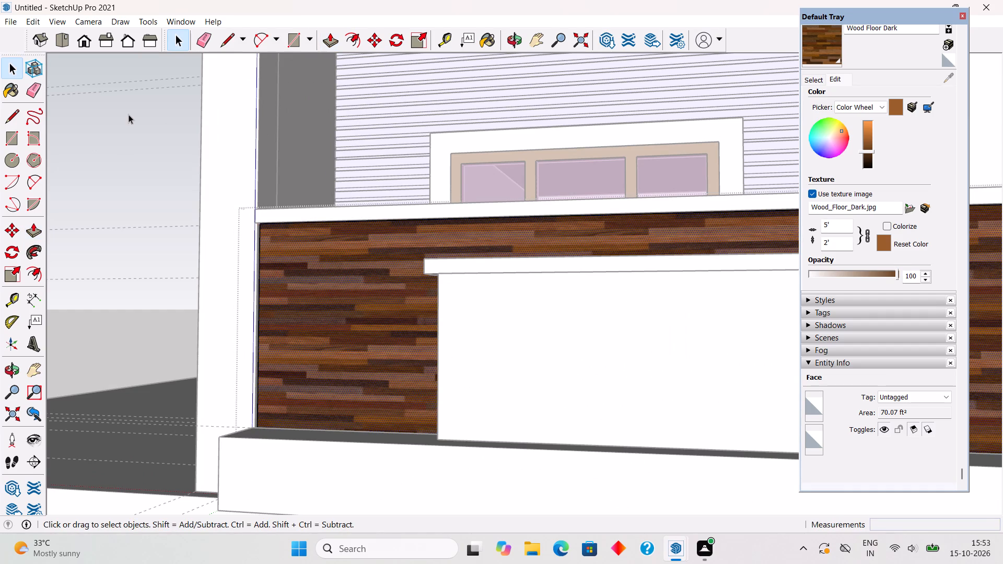
{"action": "left_click", "coordinate": [129, 114]}
Move the projecting white panel and its cap together 2" back against the recessed wood face.
{"action": "middle_click_drag", "start_coordinate": [370, 220], "coordinate": [104, 334]}
{"action": "scroll", "coordinate": [354, 267], "scroll_direction": "down", "scroll_amount": 1}
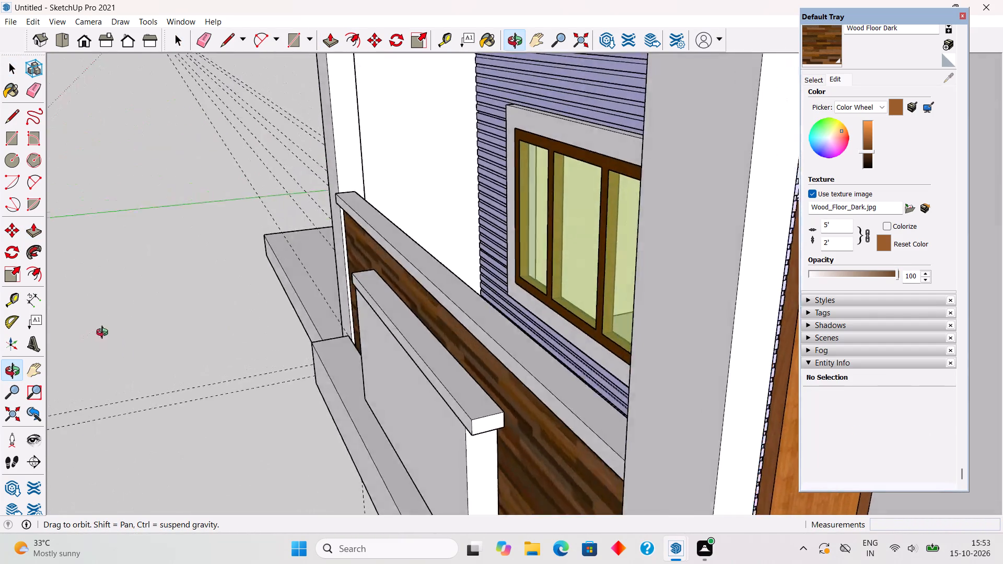
{"action": "middle_click_drag", "start_coordinate": [104, 334], "coordinate": [281, 307]}
{"action": "scroll", "coordinate": [249, 283], "scroll_direction": "down", "scroll_amount": 4}
{"action": "scroll", "coordinate": [460, 390], "scroll_direction": "up", "scroll_amount": 6}
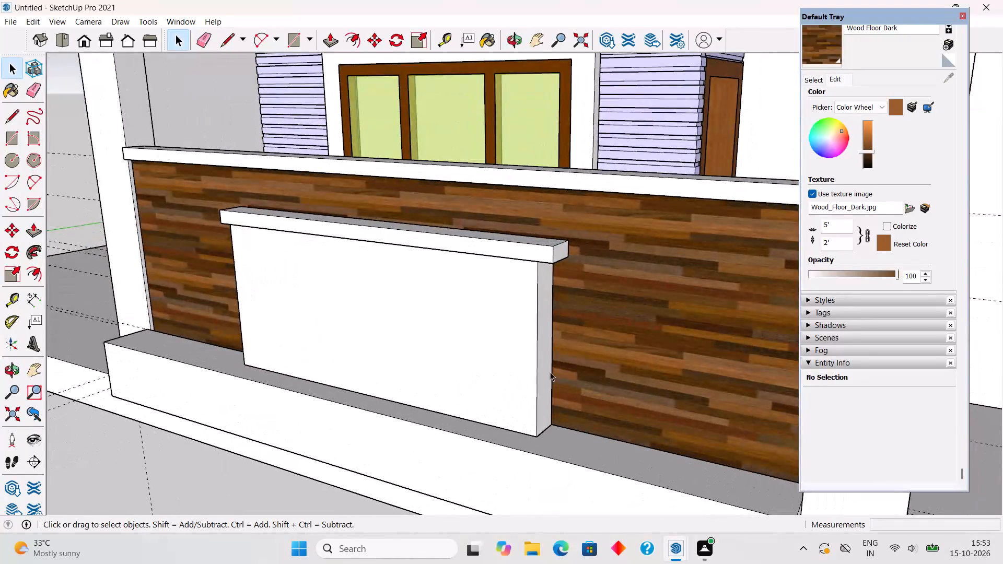
{"action": "middle_click_drag", "start_coordinate": [529, 375], "coordinate": [458, 376]}
{"action": "left_click", "coordinate": [464, 395]}
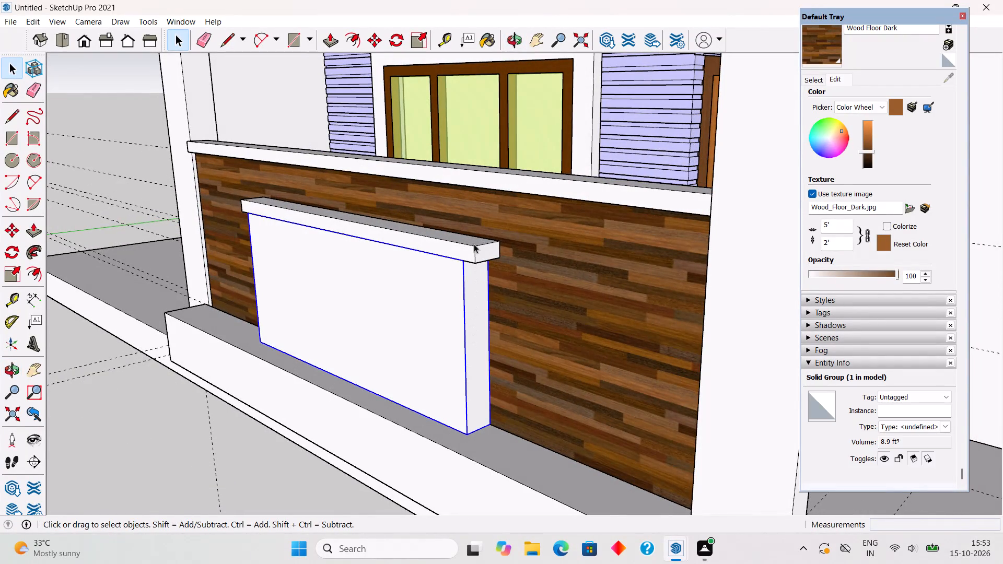
{"action": "left_click", "coordinate": [474, 244], "text": "shift"}
{"action": "scroll", "coordinate": [488, 426], "scroll_direction": "up", "scroll_amount": 5, "text": "shift"}
{"action": "key", "text": "m"}
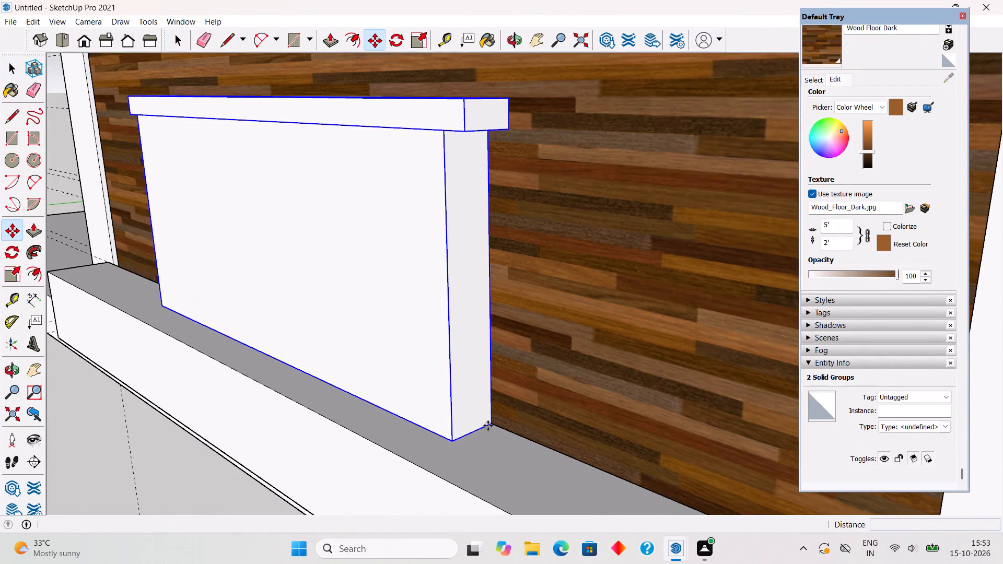
{"action": "left_click", "coordinate": [488, 426]}
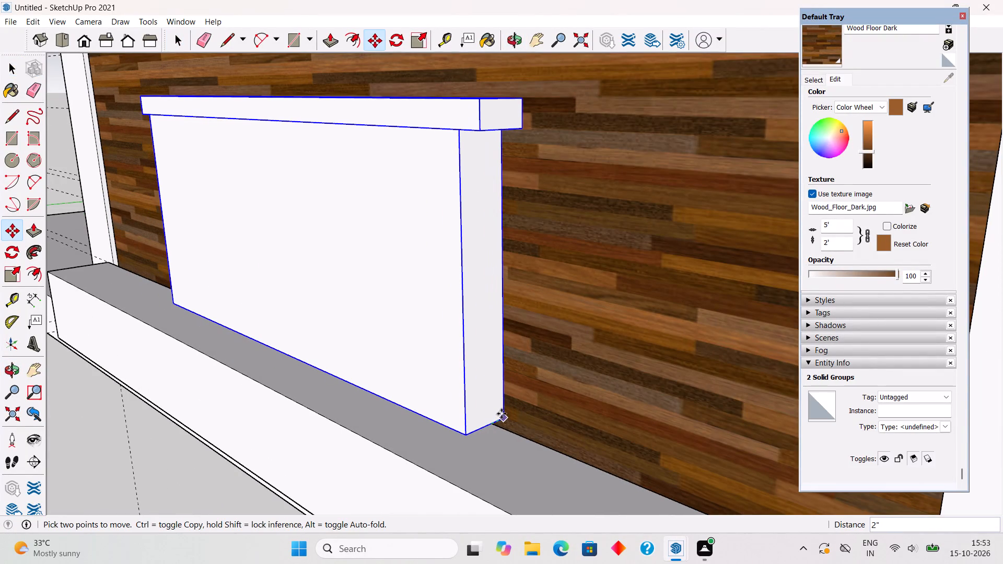
{"action": "left_click", "coordinate": [501, 414]}
{"action": "middle_click_drag", "start_coordinate": [505, 410], "coordinate": [643, 355]}
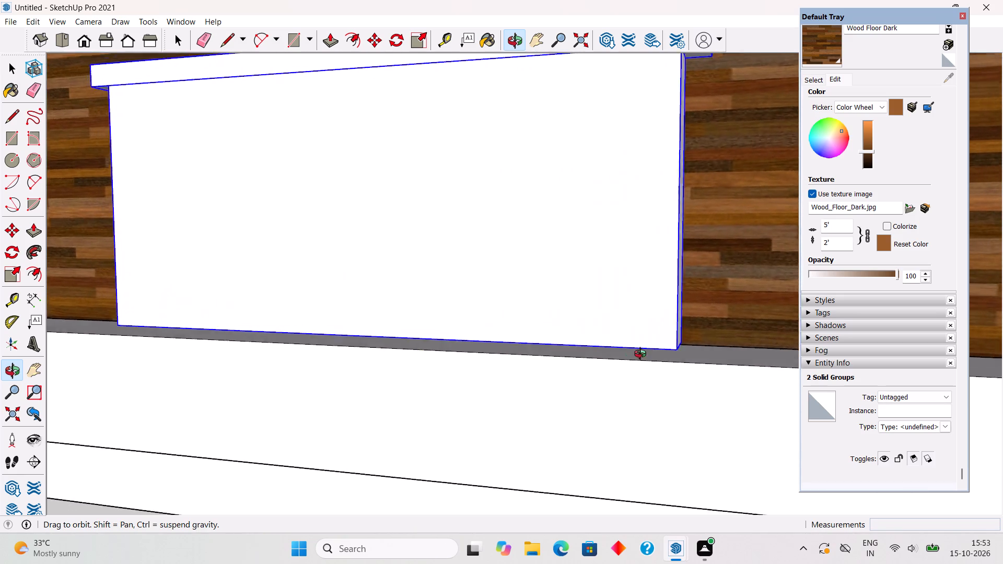
{"action": "middle_click_drag", "start_coordinate": [643, 355], "coordinate": [687, 381]}
{"action": "key", "text": "space"}
{"action": "scroll", "coordinate": [672, 384], "scroll_direction": "down", "scroll_amount": 18}
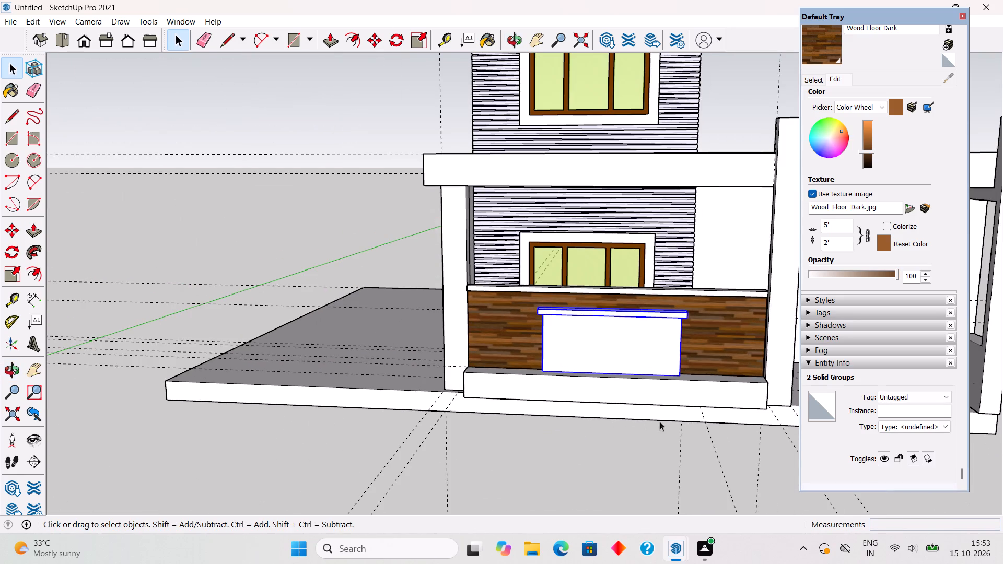
{"action": "left_click", "coordinate": [626, 500]}
Examine the building's front, covering the porch wall, the roof beam and the open bay between the pillars.
{"action": "scroll", "coordinate": [506, 348], "scroll_direction": "down", "scroll_amount": 7}
{"action": "scroll", "coordinate": [383, 315], "scroll_direction": "down", "scroll_amount": 3}
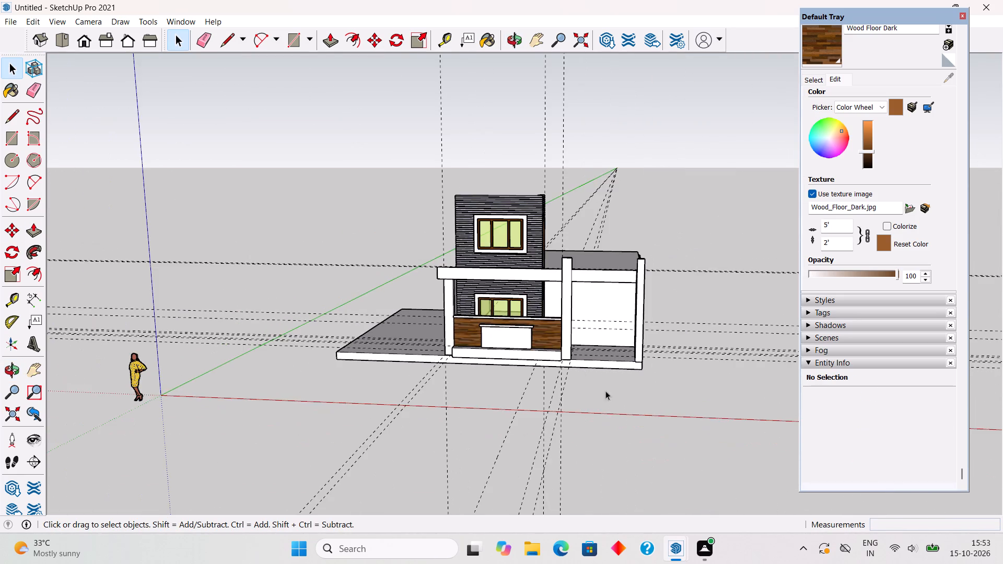
{"action": "scroll", "coordinate": [663, 388], "scroll_direction": "up", "scroll_amount": 3}
{"action": "middle_click_drag", "start_coordinate": [670, 382], "coordinate": [644, 369]}
{"action": "scroll", "coordinate": [644, 369], "scroll_direction": "up", "scroll_amount": 3}
{"action": "middle_click_drag", "start_coordinate": [584, 354], "coordinate": [633, 358]}
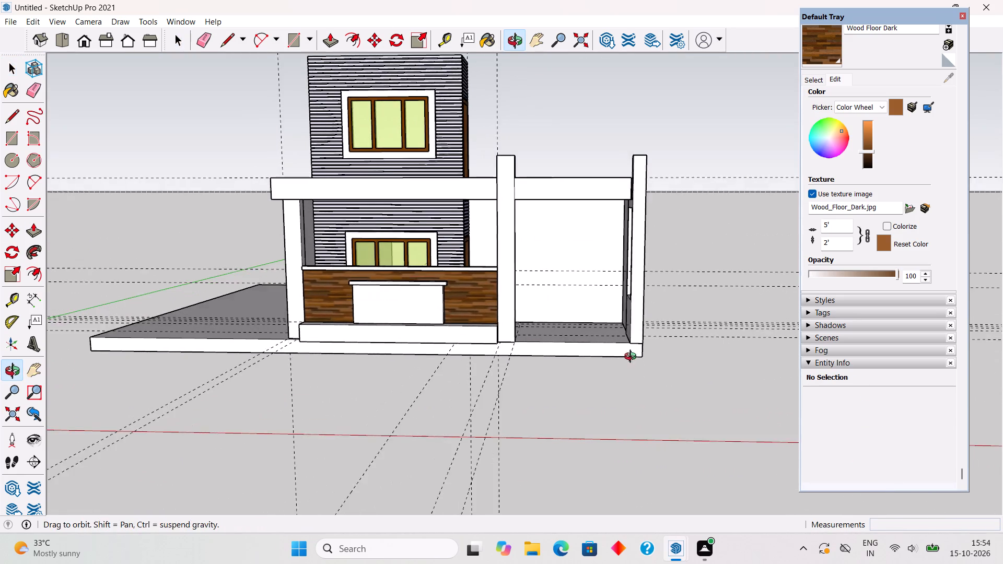
{"action": "middle_click_drag", "start_coordinate": [633, 358], "coordinate": [633, 358]}
{"action": "scroll", "coordinate": [633, 358], "scroll_direction": "up", "scroll_amount": 2}
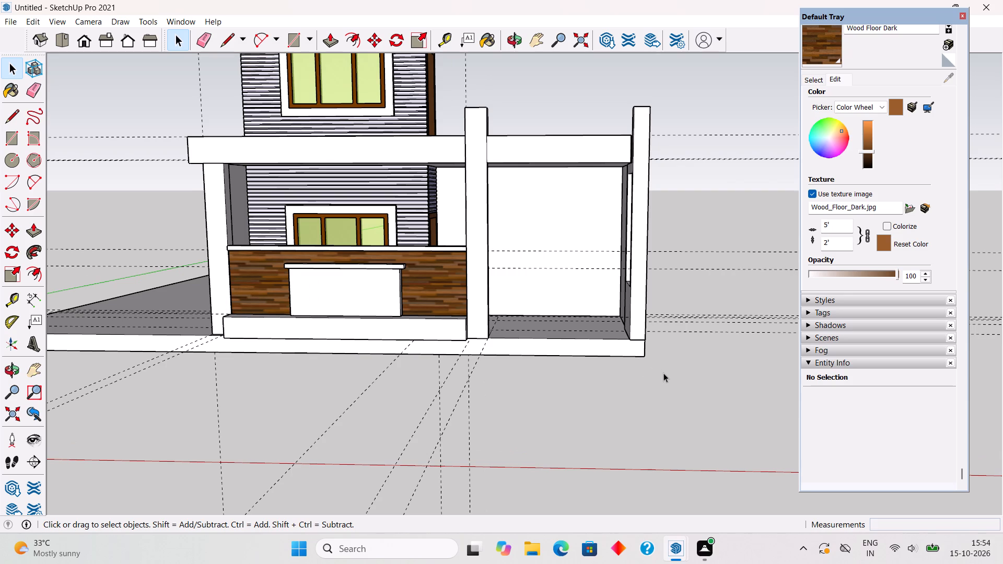
Place a vertical guide on the open bay's white back wall, 1.5' from the slatted wall's edge above the wooden door.
{"action": "middle_click_drag", "start_coordinate": [530, 242], "coordinate": [535, 304]}
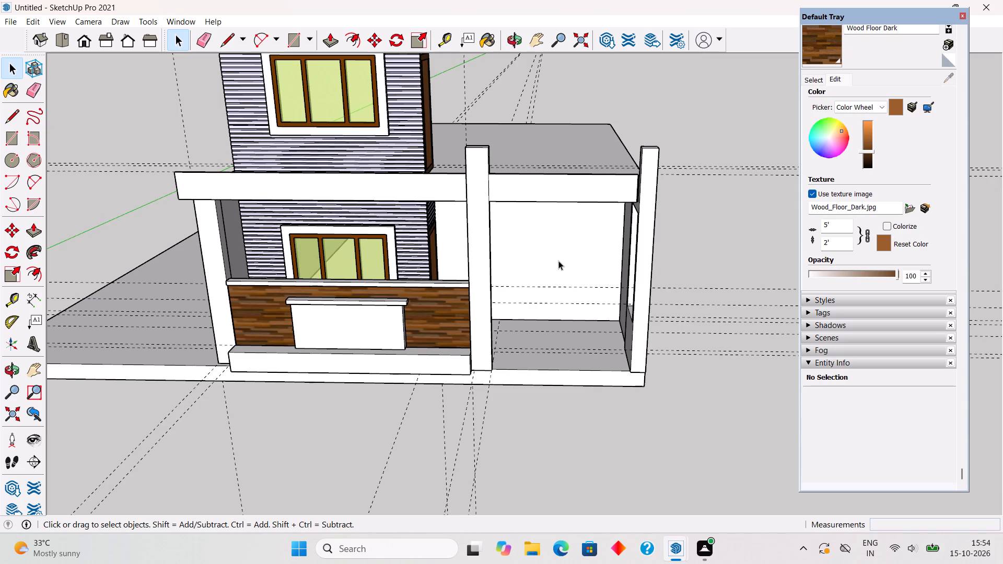
{"action": "middle_click_drag", "start_coordinate": [556, 234], "coordinate": [542, 147]}
{"action": "scroll", "coordinate": [539, 172], "scroll_direction": "up", "scroll_amount": 7}
{"action": "middle_click_drag", "start_coordinate": [497, 219], "coordinate": [468, 207]}
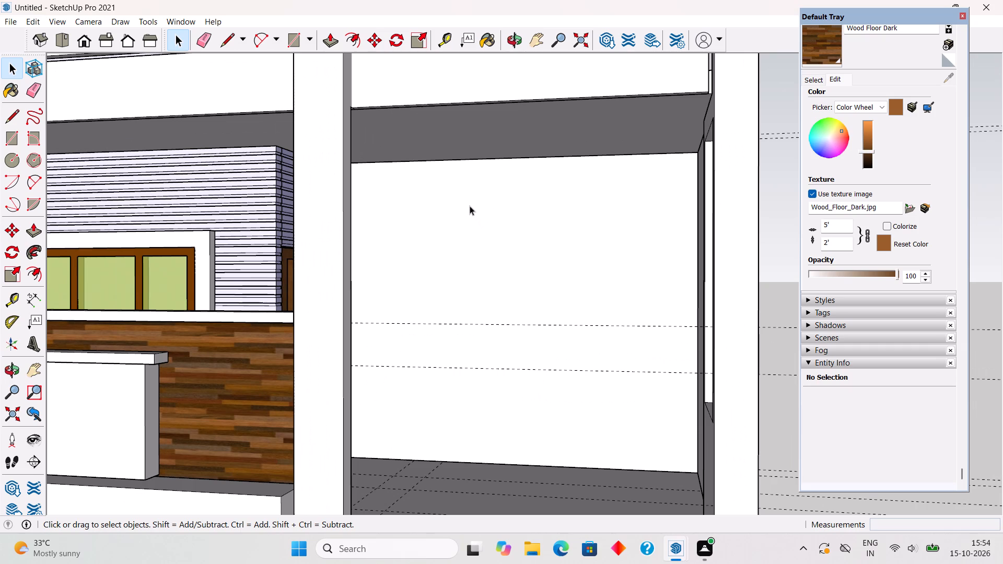
{"action": "middle_click_drag", "start_coordinate": [471, 206], "coordinate": [471, 206]}
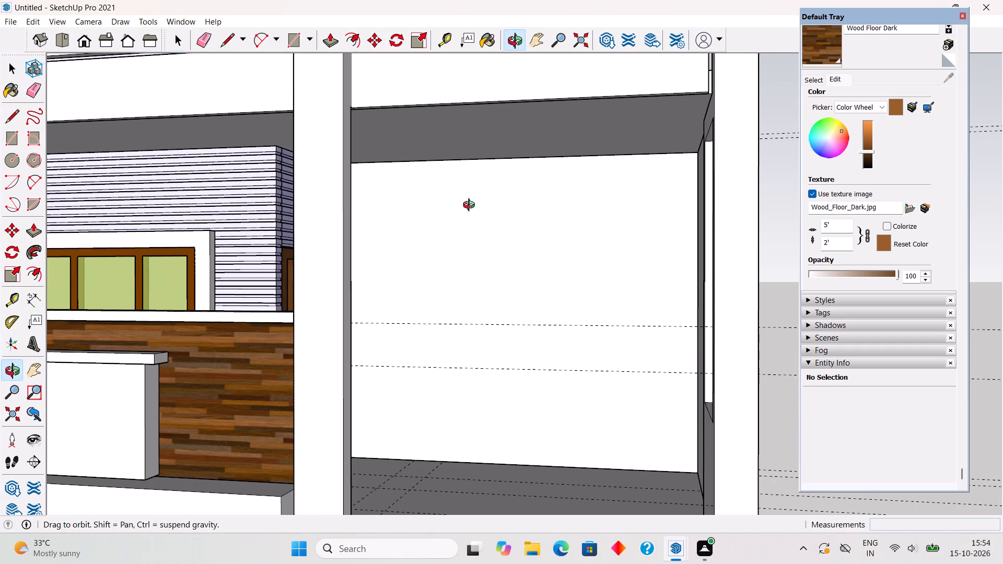
{"action": "middle_click_drag", "start_coordinate": [471, 206], "coordinate": [413, 239]}
{"action": "scroll", "coordinate": [413, 239], "scroll_direction": "up", "scroll_amount": 2}
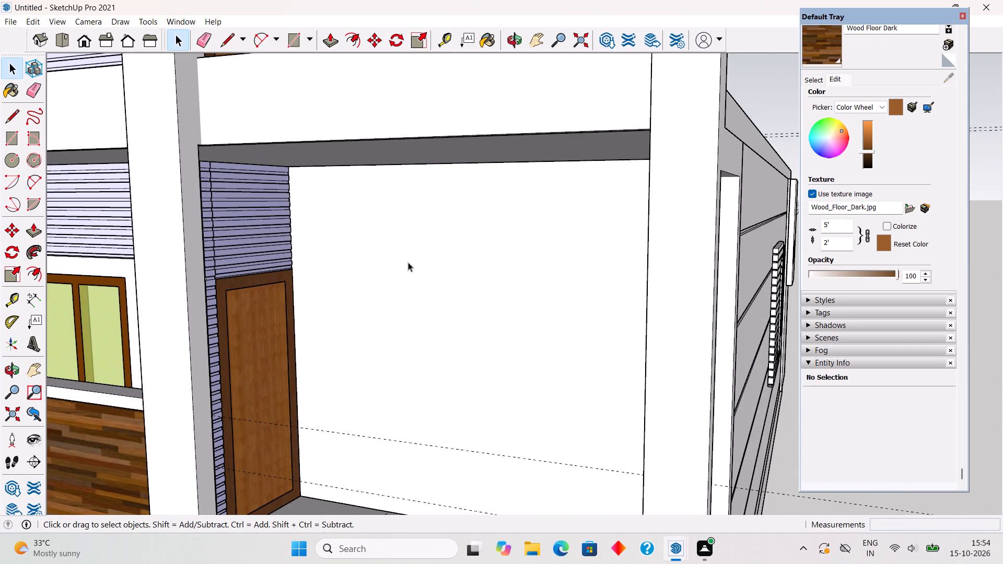
{"action": "key", "text": "t"}
{"action": "scroll", "coordinate": [290, 233], "scroll_direction": "up", "scroll_amount": 5}
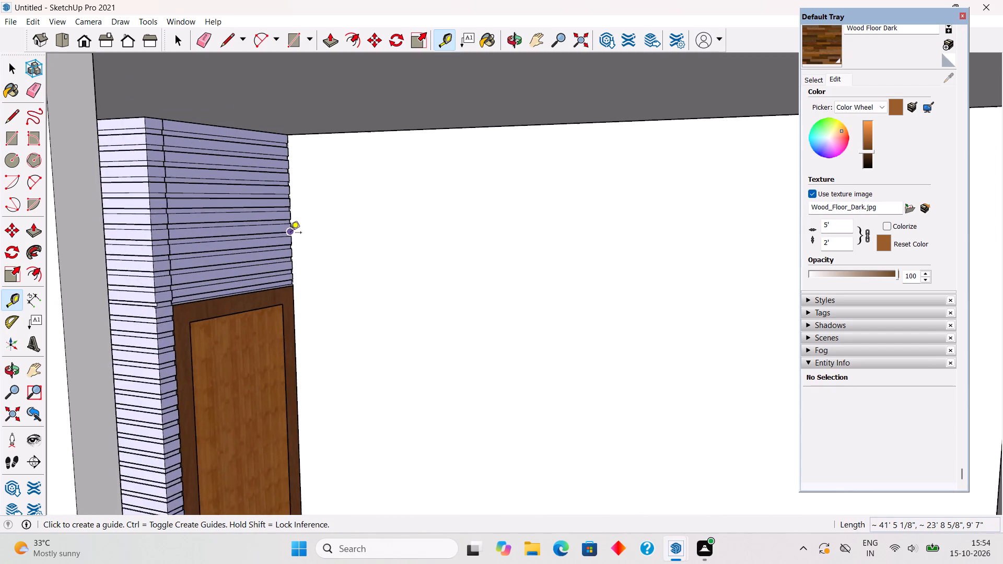
{"action": "scroll", "coordinate": [290, 233], "scroll_direction": "up", "scroll_amount": 14}
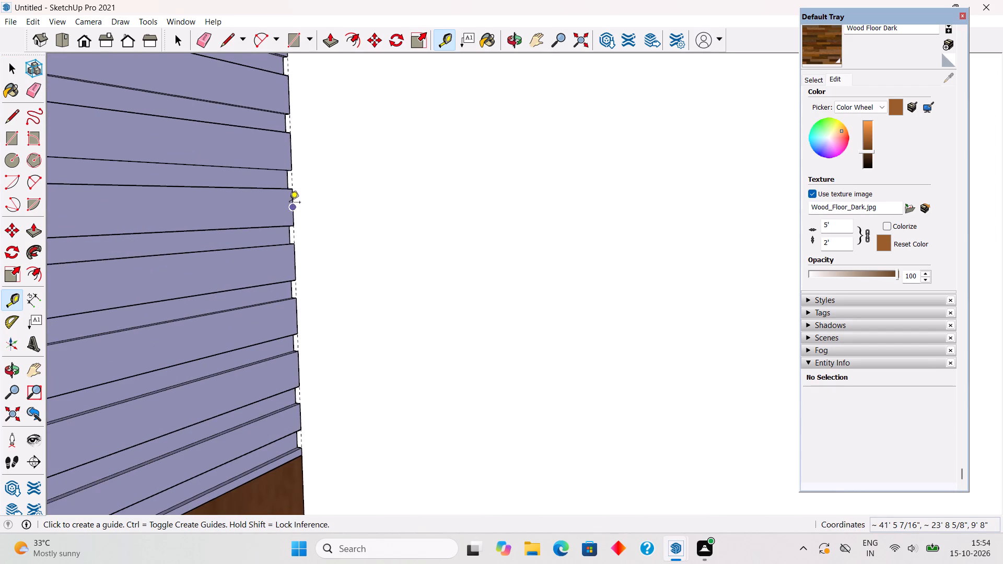
{"action": "scroll", "coordinate": [291, 182], "scroll_direction": "up", "scroll_amount": 12}
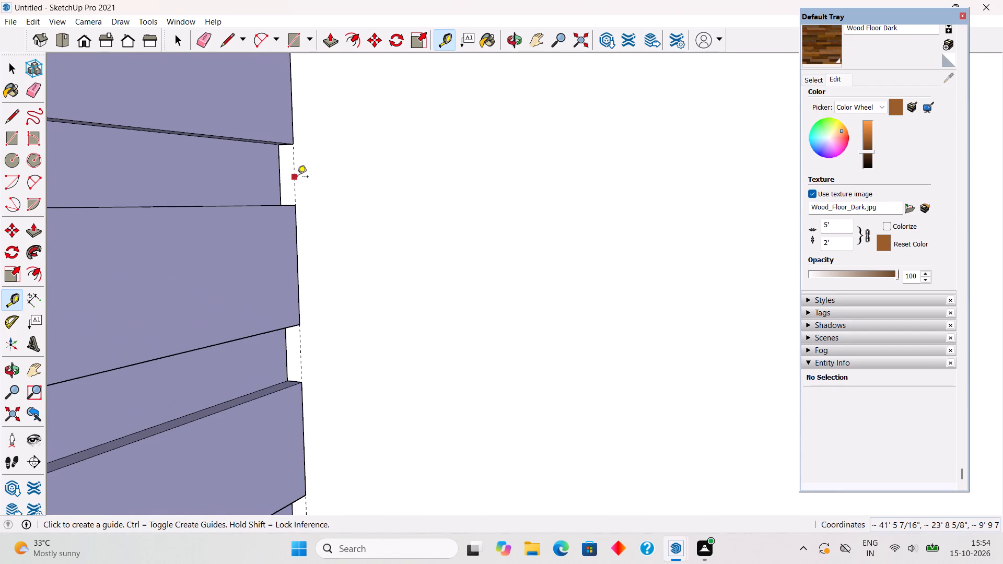
{"action": "left_click", "coordinate": [297, 178]}
{"action": "scroll", "coordinate": [475, 188], "scroll_direction": "down", "scroll_amount": 13}
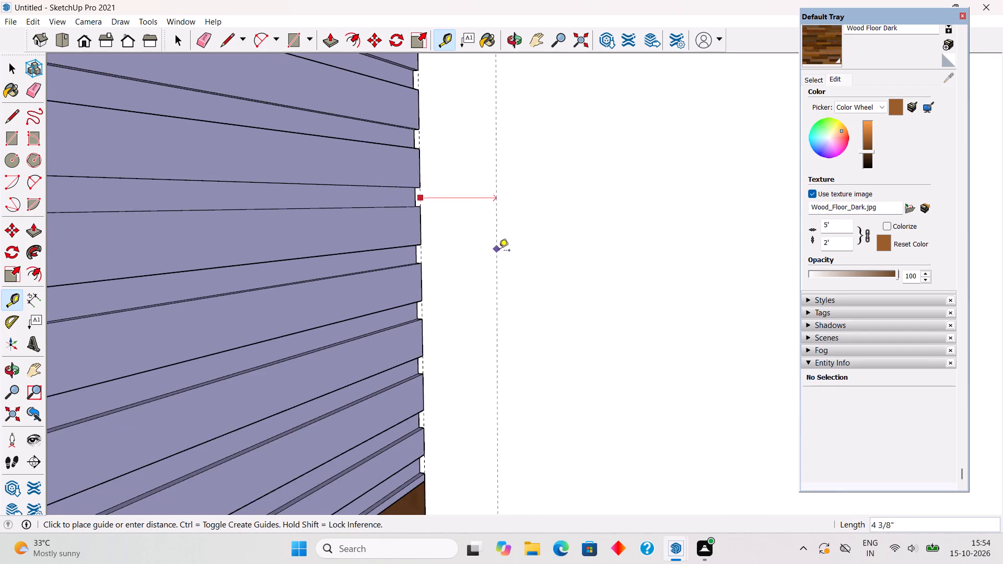
{"action": "scroll", "coordinate": [525, 269], "scroll_direction": "down", "scroll_amount": 5}
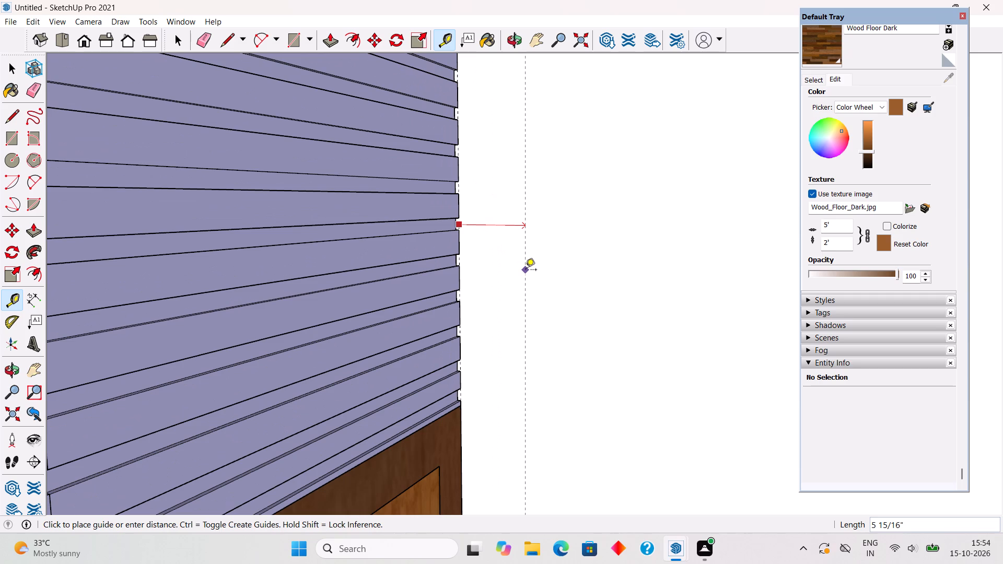
{"action": "type", "text": "1.5'"}
{"action": "key", "text": "Return"}
Place a second vertical guide on the white back wall, 2' from the first vertical guide, on the side away from the door.
{"action": "scroll", "coordinate": [534, 190], "scroll_direction": "down", "scroll_amount": 7}
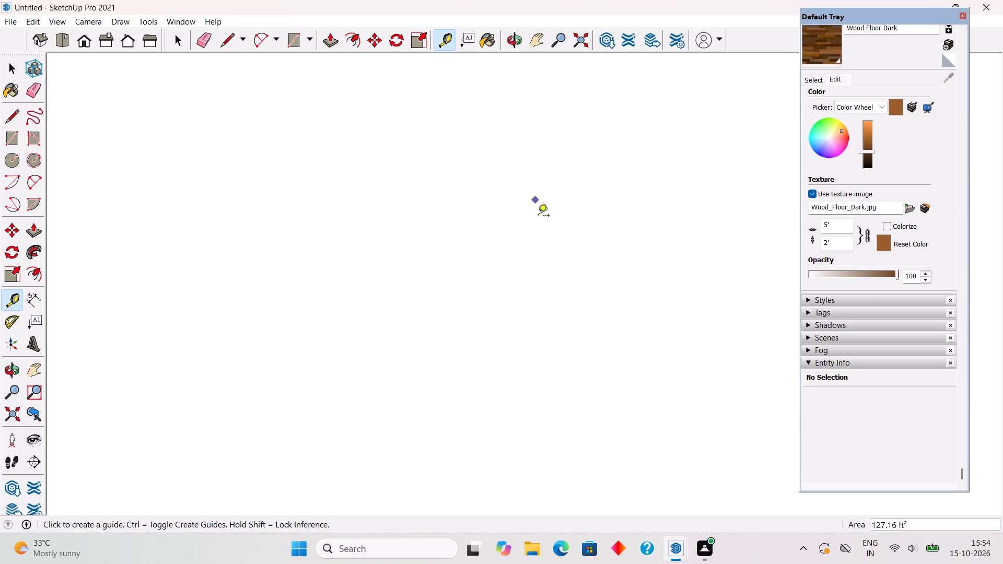
{"action": "scroll", "coordinate": [538, 216], "scroll_direction": "down", "scroll_amount": 2}
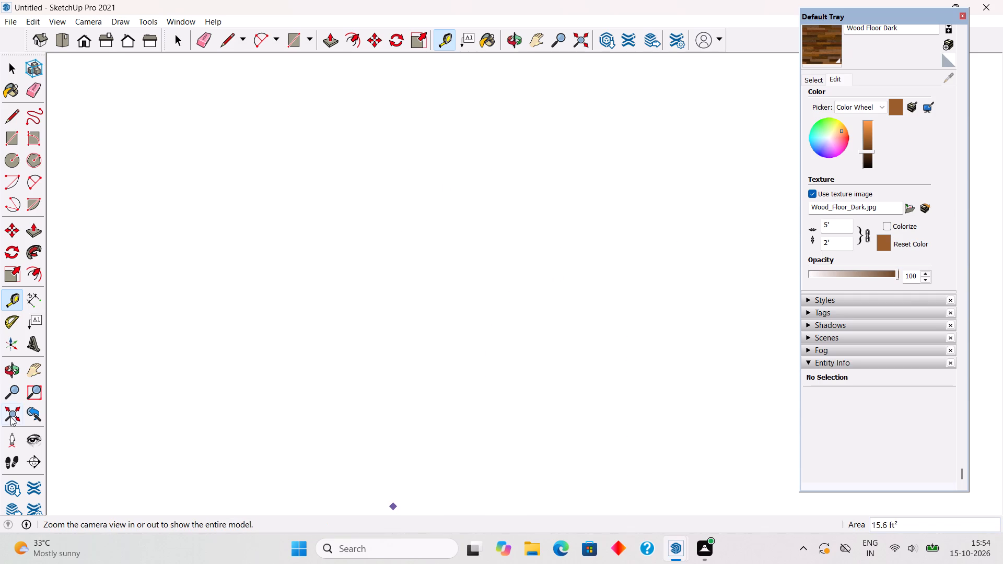
{"action": "left_click", "coordinate": [11, 417]}
{"action": "scroll", "coordinate": [256, 433], "scroll_direction": "down", "scroll_amount": 2}
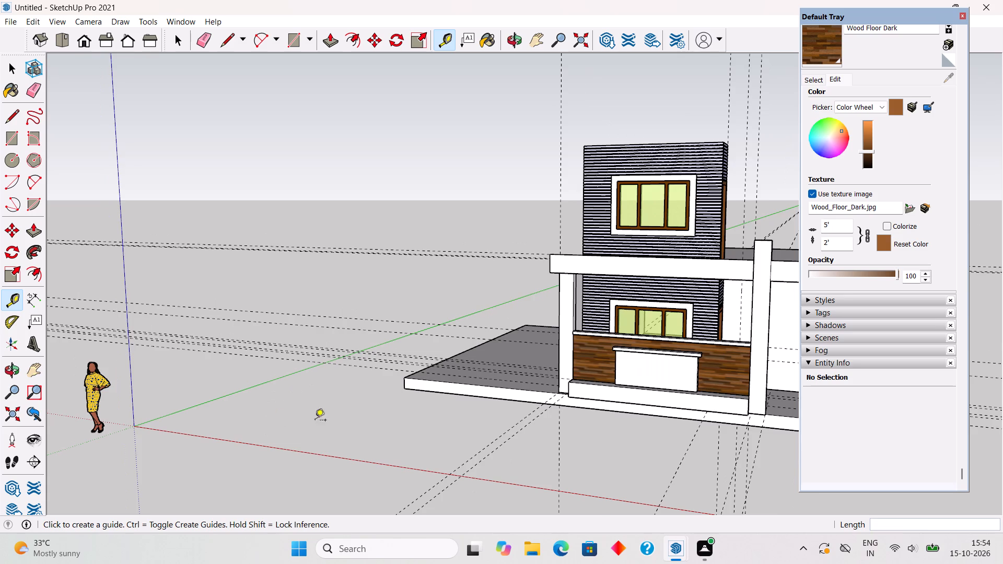
{"action": "scroll", "coordinate": [506, 429], "scroll_direction": "up", "scroll_amount": 3}
{"action": "scroll", "coordinate": [506, 429], "scroll_direction": "down", "scroll_amount": 4}
{"action": "scroll", "coordinate": [314, 451], "scroll_direction": "down", "scroll_amount": 5}
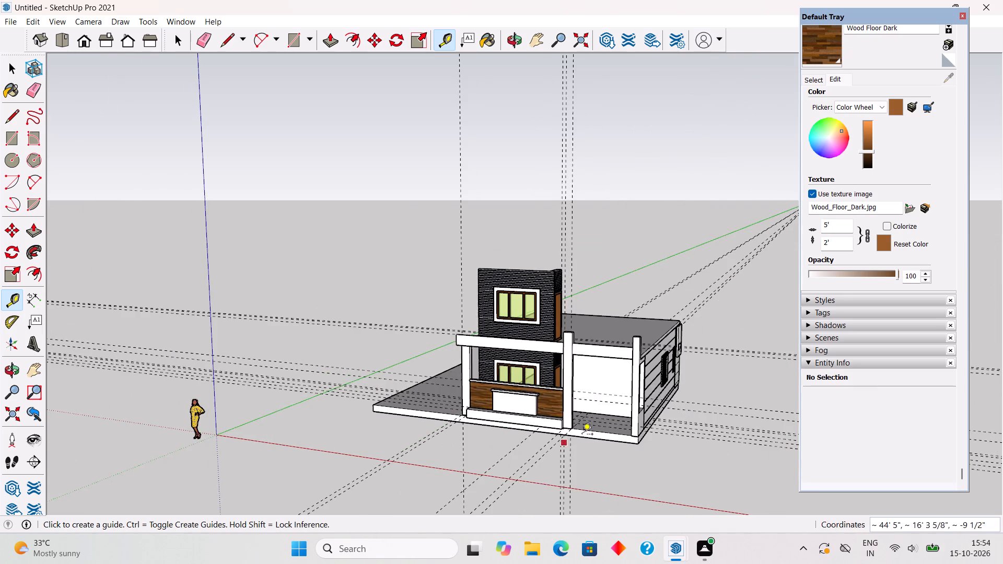
{"action": "scroll", "coordinate": [605, 421], "scroll_direction": "up", "scroll_amount": 17}
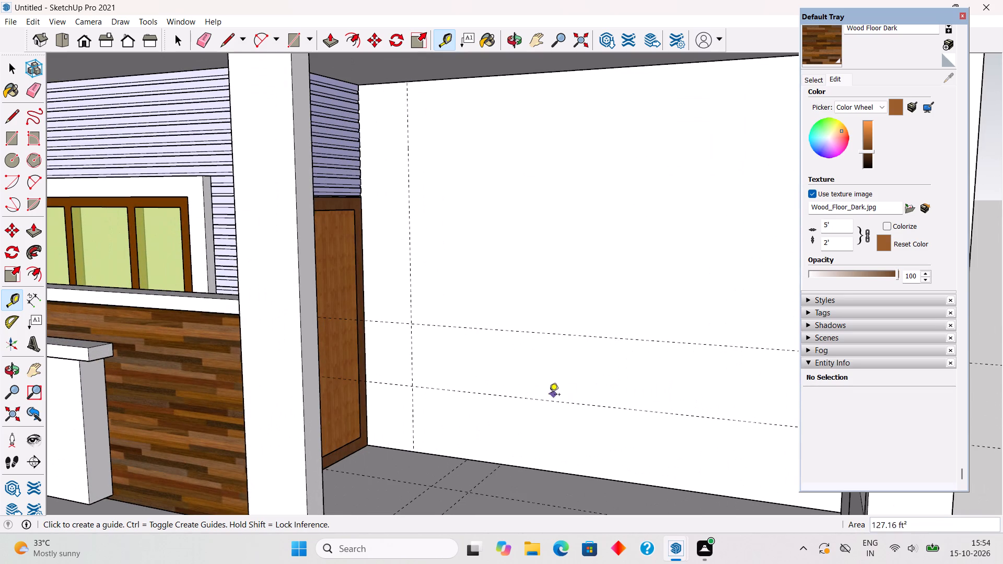
{"action": "middle_click_drag", "start_coordinate": [548, 396], "coordinate": [554, 391]}
{"action": "scroll", "coordinate": [555, 391], "scroll_direction": "down", "scroll_amount": 9}
{"action": "scroll", "coordinate": [565, 389], "scroll_direction": "up", "scroll_amount": 1}
{"action": "middle_click_drag", "start_coordinate": [578, 392], "coordinate": [680, 401]}
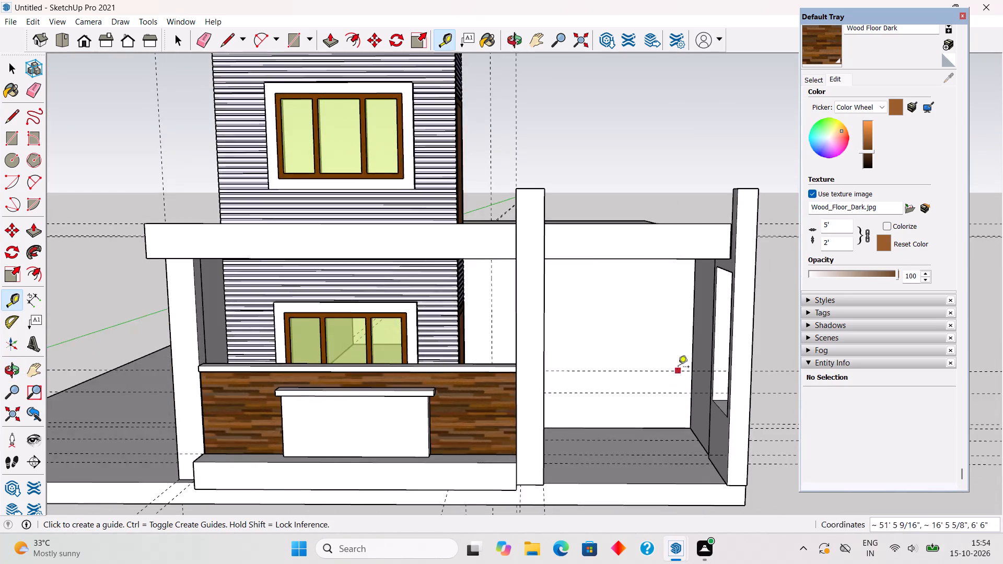
{"action": "scroll", "coordinate": [681, 360], "scroll_direction": "up", "scroll_amount": 7}
{"action": "middle_click_drag", "start_coordinate": [637, 367], "coordinate": [610, 375]}
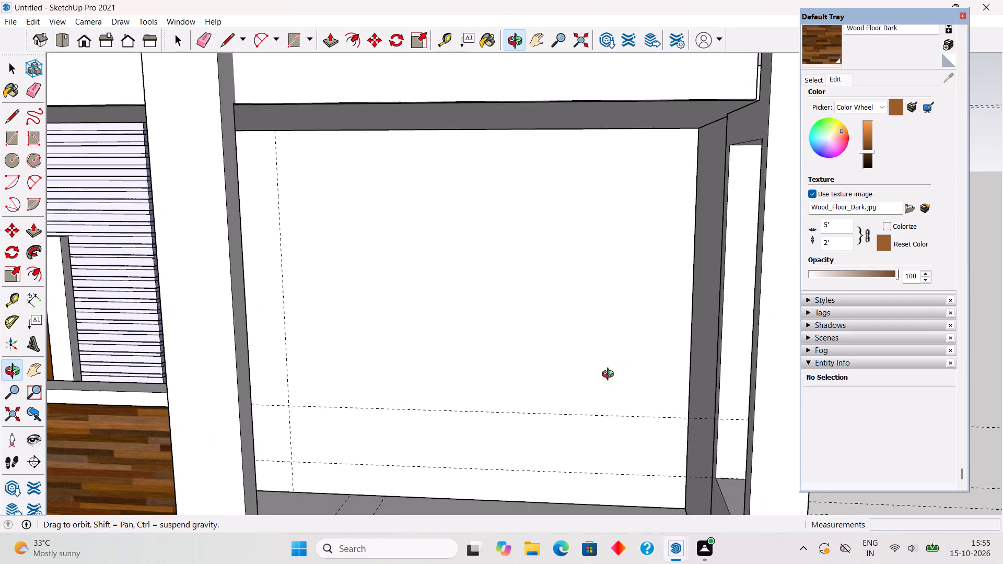
{"action": "middle_click_drag", "start_coordinate": [610, 375], "coordinate": [603, 381]}
{"action": "scroll", "coordinate": [603, 381], "scroll_direction": "up", "scroll_amount": 2}
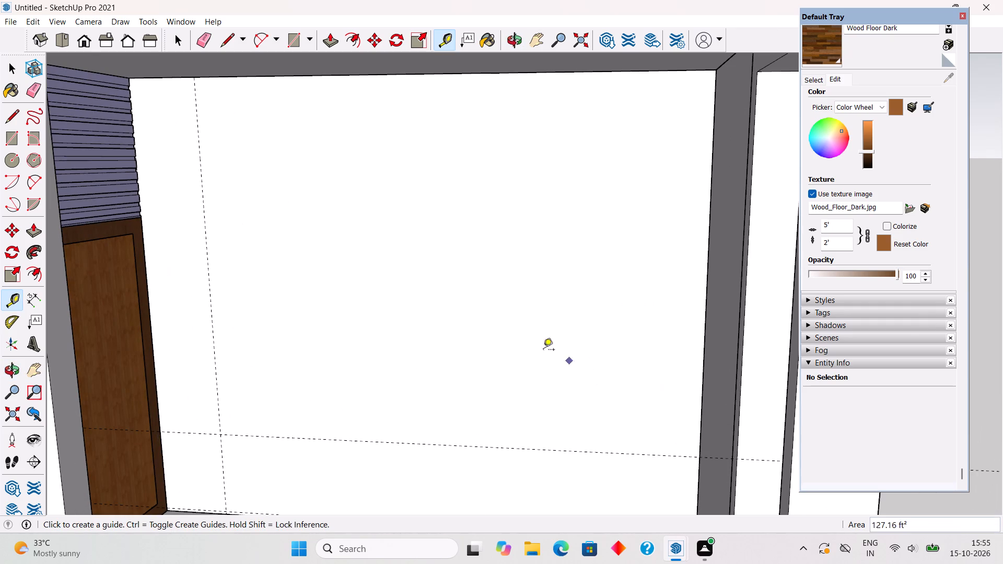
{"action": "left_click", "coordinate": [210, 325]}
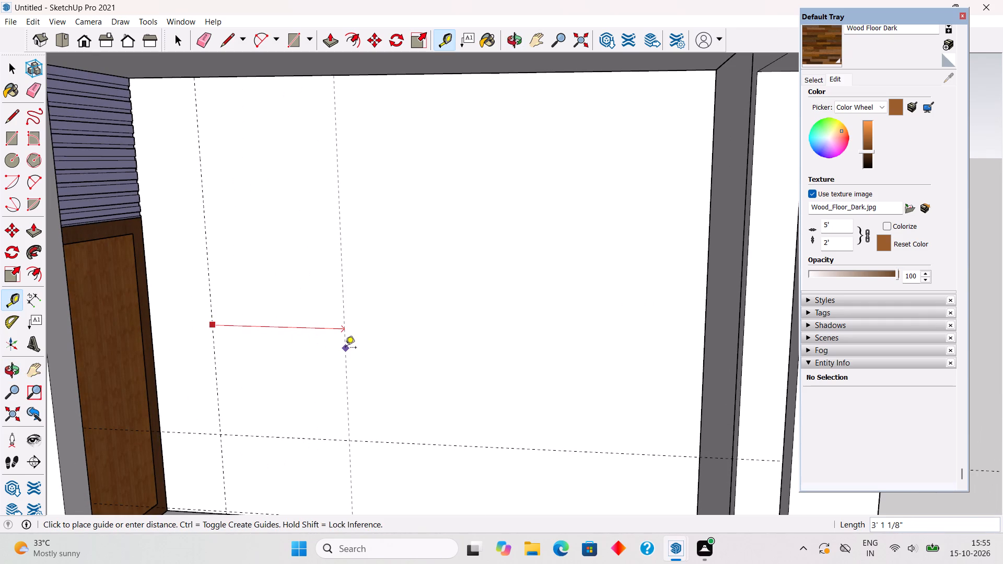
{"action": "type", "text": "2'"}
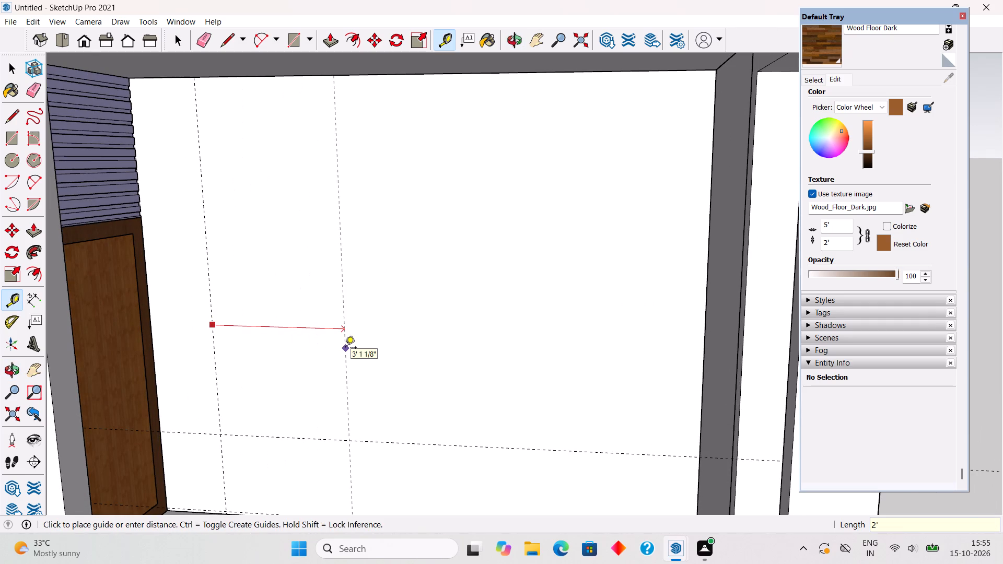
{"action": "key", "text": "Return"}
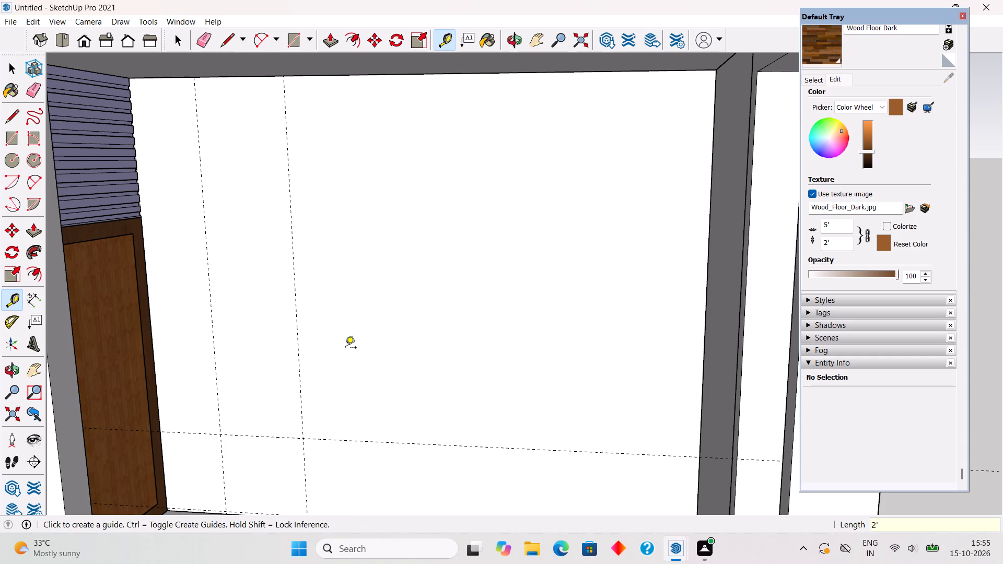
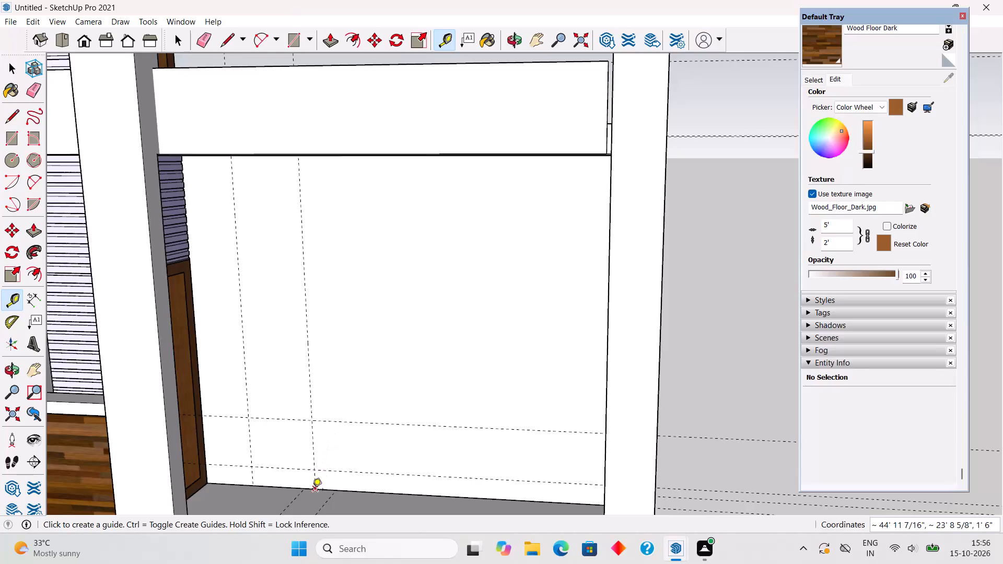
Place a horizontal guide on the bay's white back wall, 7' above the floor edge.
{"action": "scroll", "coordinate": [312, 491], "scroll_direction": "up", "scroll_amount": 3}
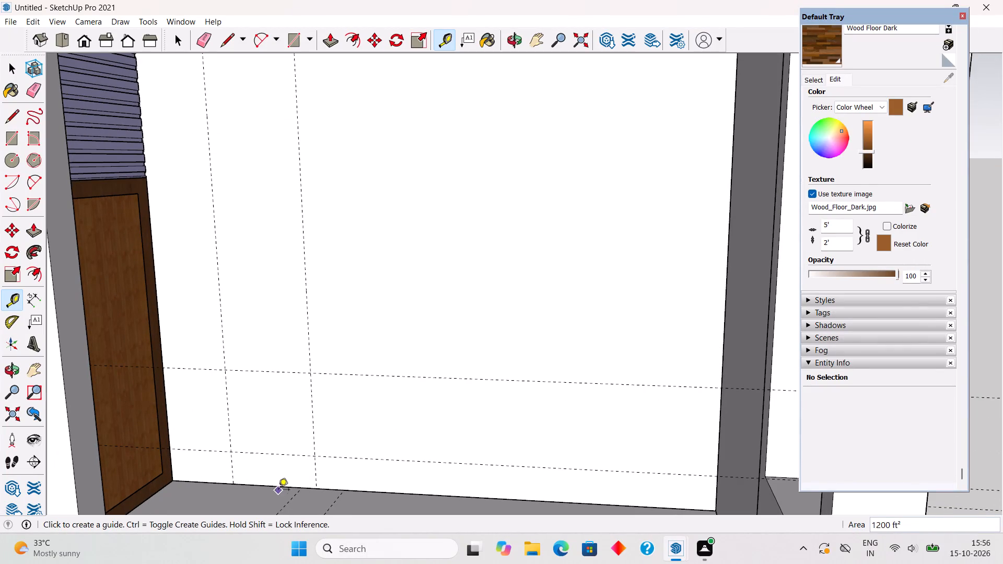
{"action": "left_click", "coordinate": [278, 489]}
{"action": "scroll", "coordinate": [284, 404], "scroll_direction": "down", "scroll_amount": 4}
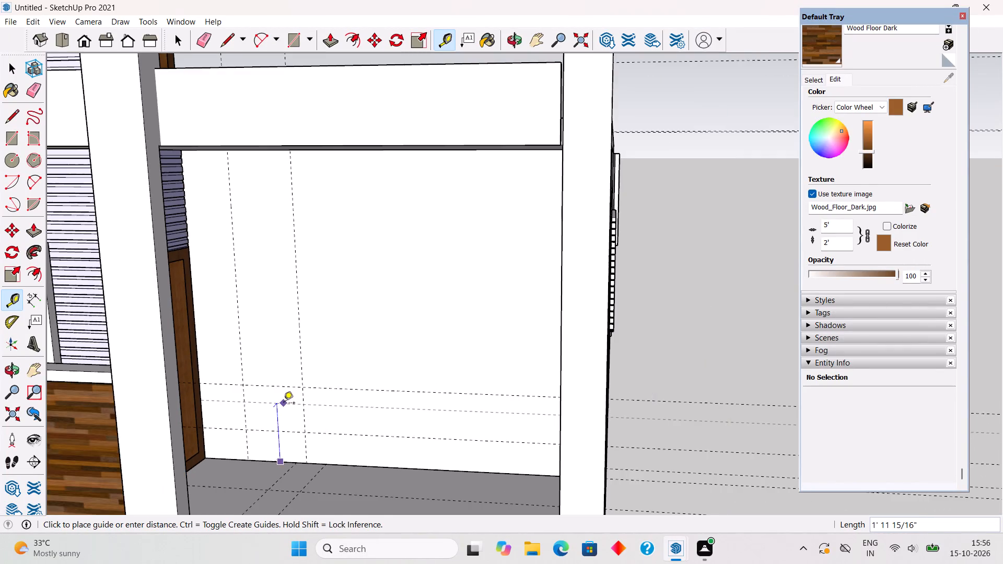
{"action": "scroll", "coordinate": [284, 404], "scroll_direction": "down", "scroll_amount": 3}
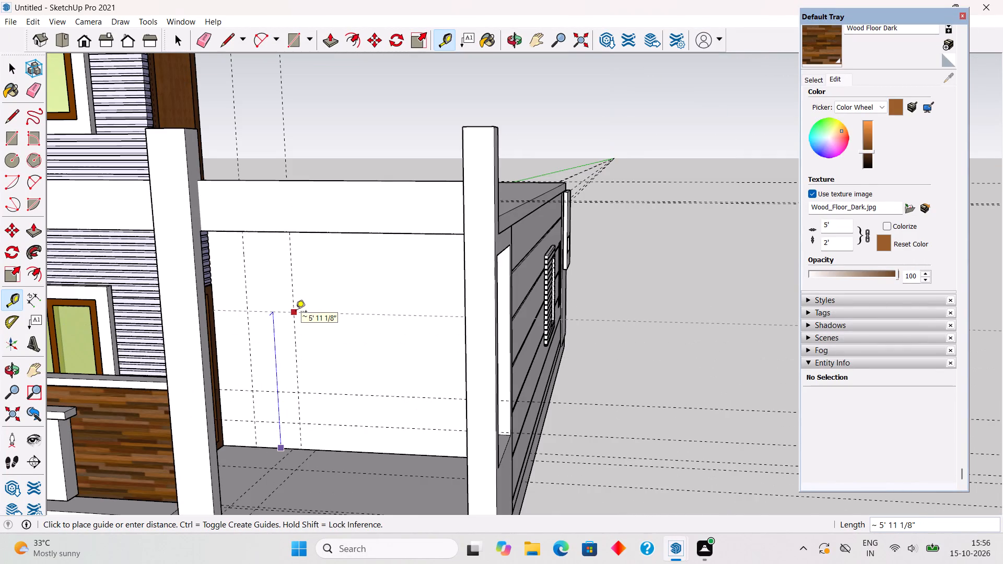
{"action": "scroll", "coordinate": [296, 312], "scroll_direction": "up", "scroll_amount": 3}
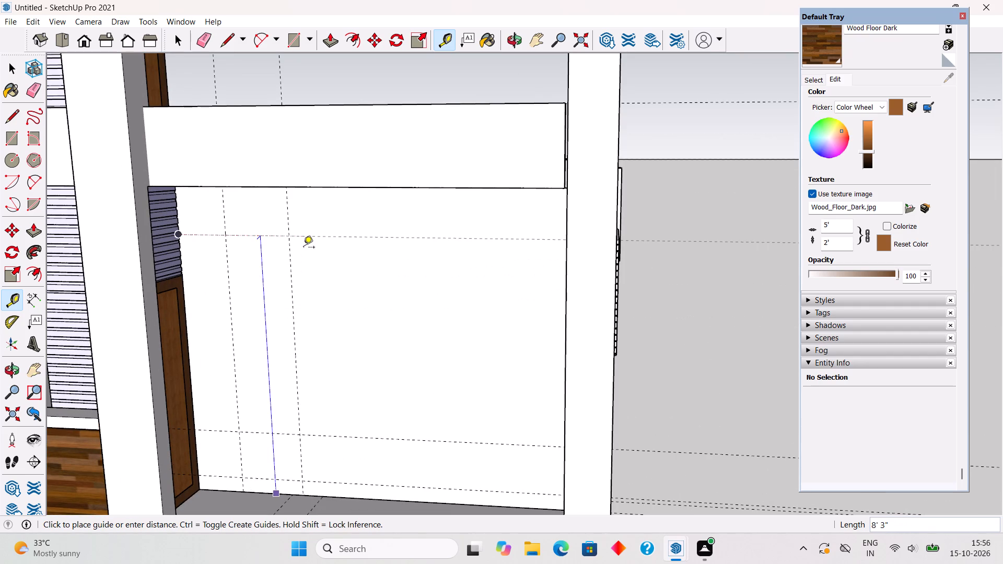
{"action": "type", "text": "7'"}
{"action": "key", "text": "Return"}
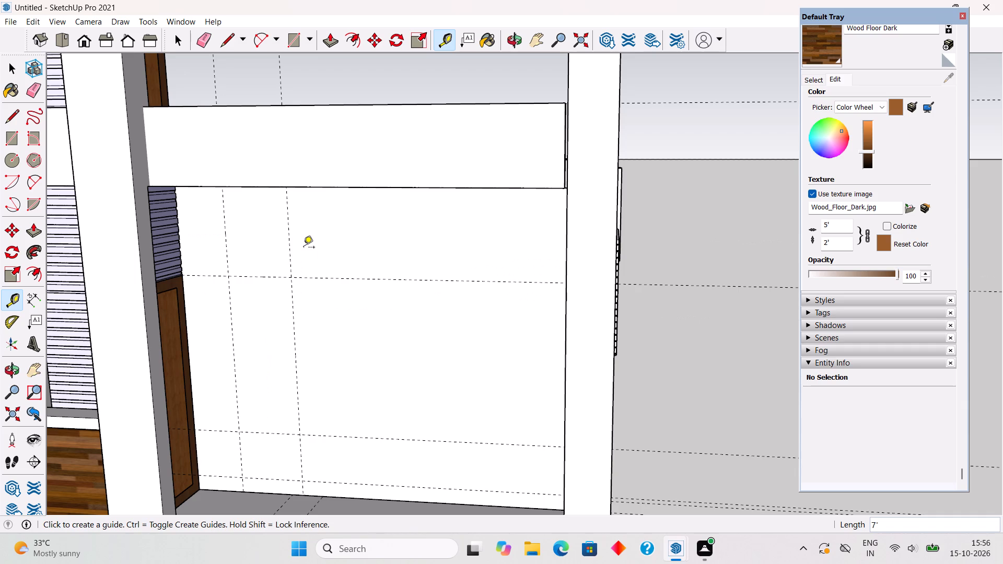
{"action": "key", "text": "space"}
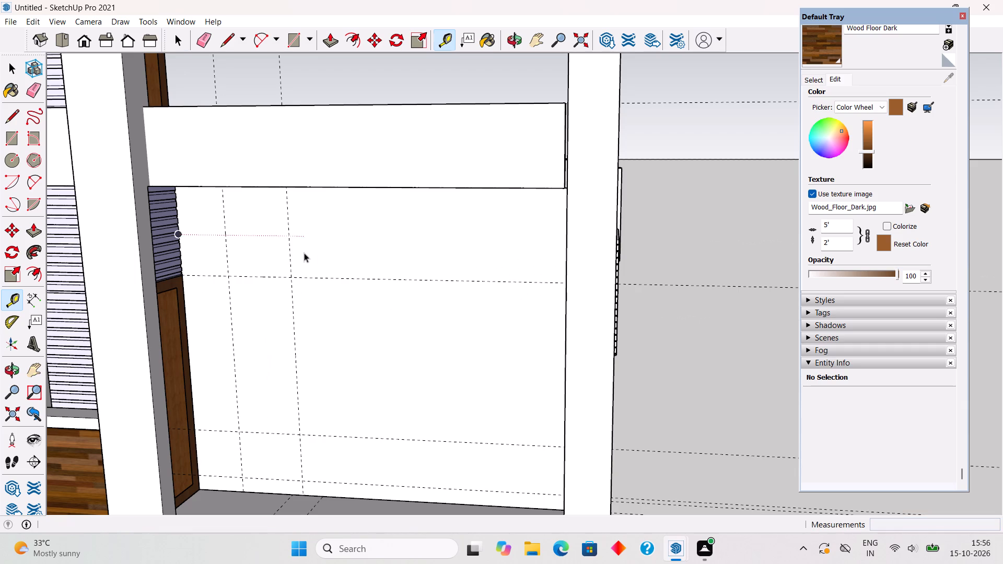
Open the bay's back wall group for editing and select its white face.
{"action": "double_click", "coordinate": [407, 331]}
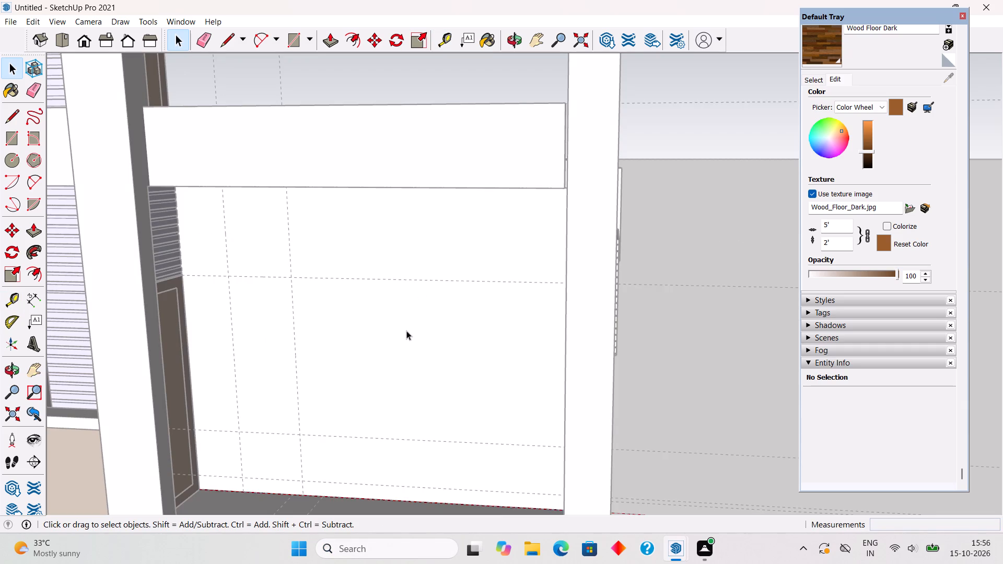
{"action": "left_click", "coordinate": [406, 331]}
{"action": "middle_click_drag", "start_coordinate": [325, 431], "coordinate": [334, 427]}
{"action": "scroll", "coordinate": [334, 427], "scroll_direction": "up", "scroll_amount": 1}
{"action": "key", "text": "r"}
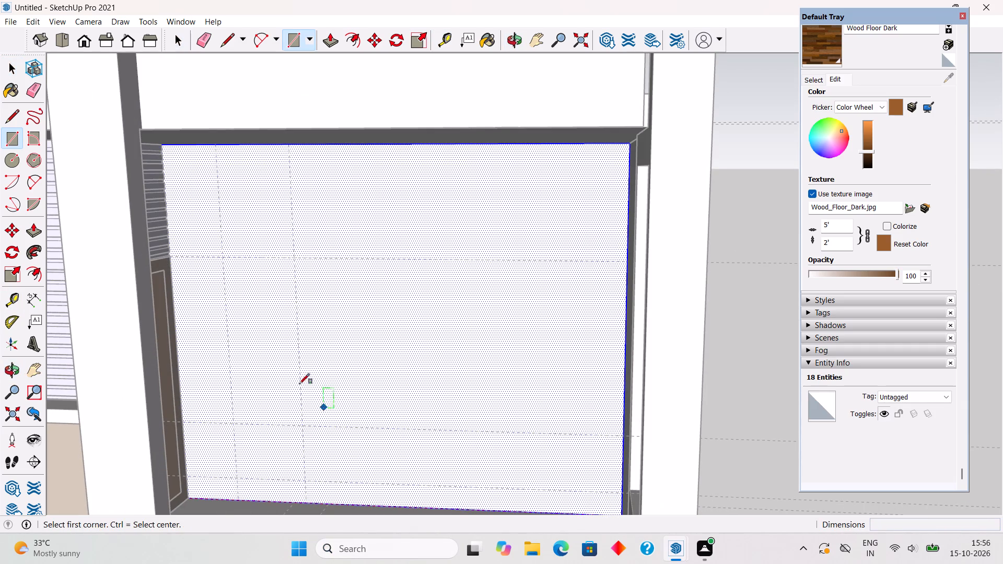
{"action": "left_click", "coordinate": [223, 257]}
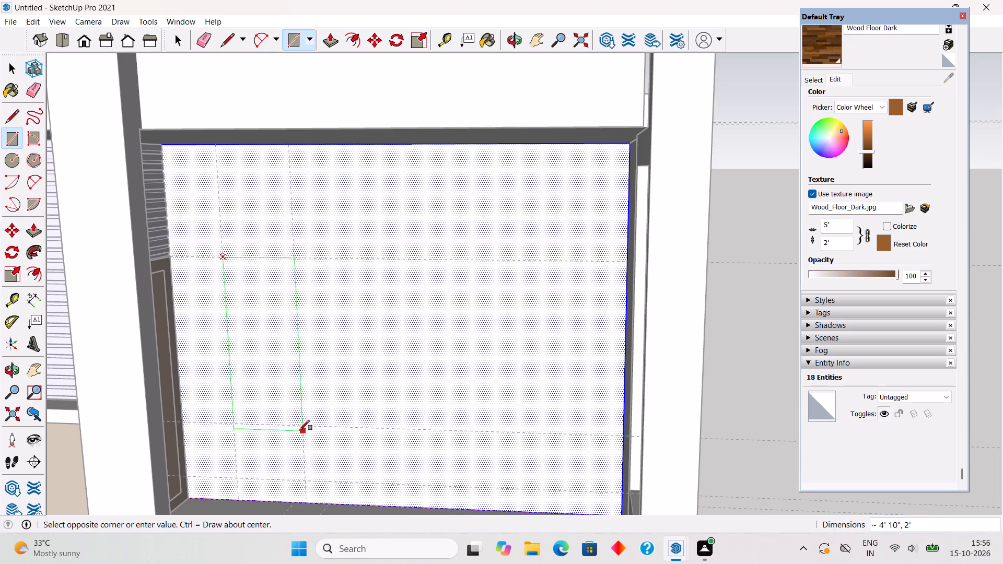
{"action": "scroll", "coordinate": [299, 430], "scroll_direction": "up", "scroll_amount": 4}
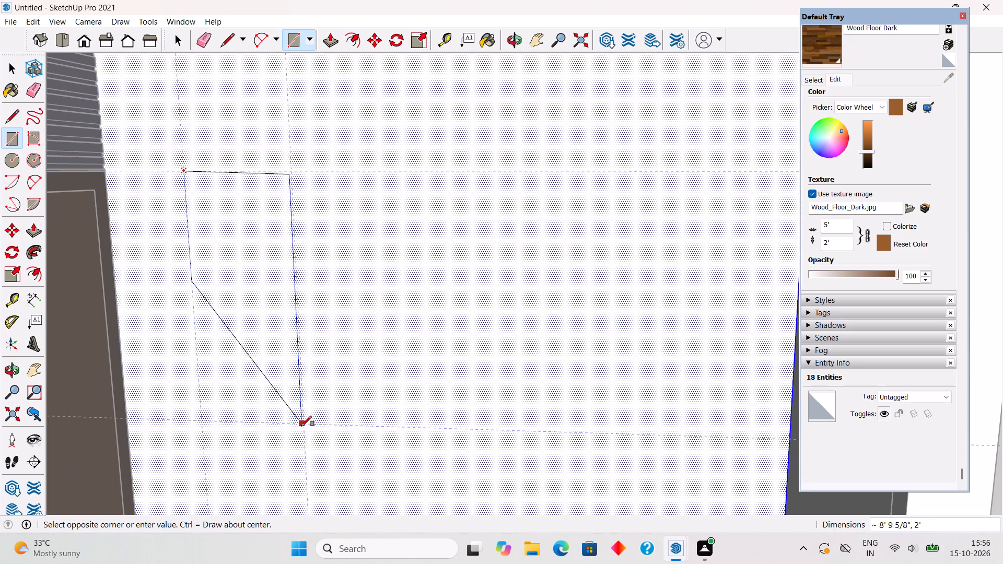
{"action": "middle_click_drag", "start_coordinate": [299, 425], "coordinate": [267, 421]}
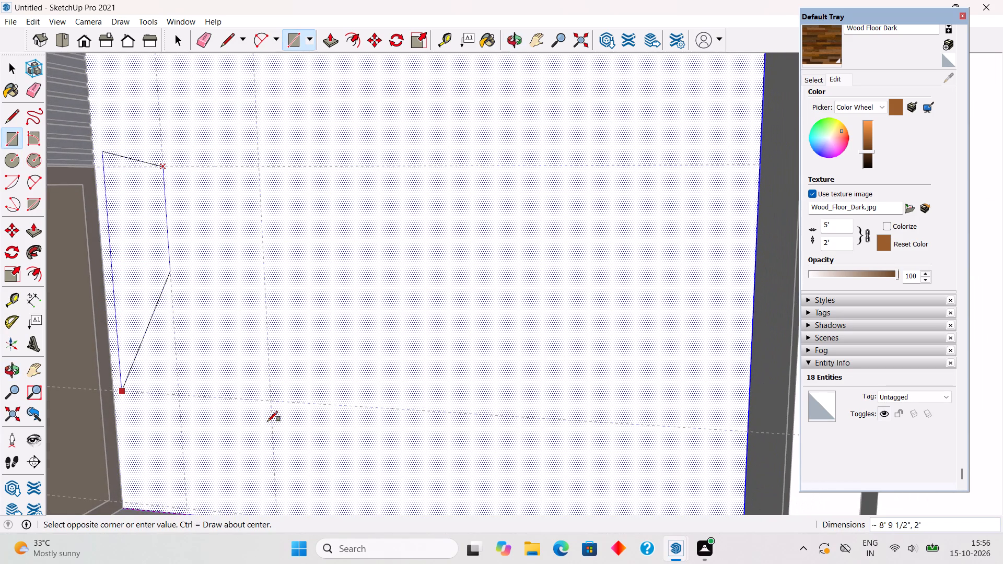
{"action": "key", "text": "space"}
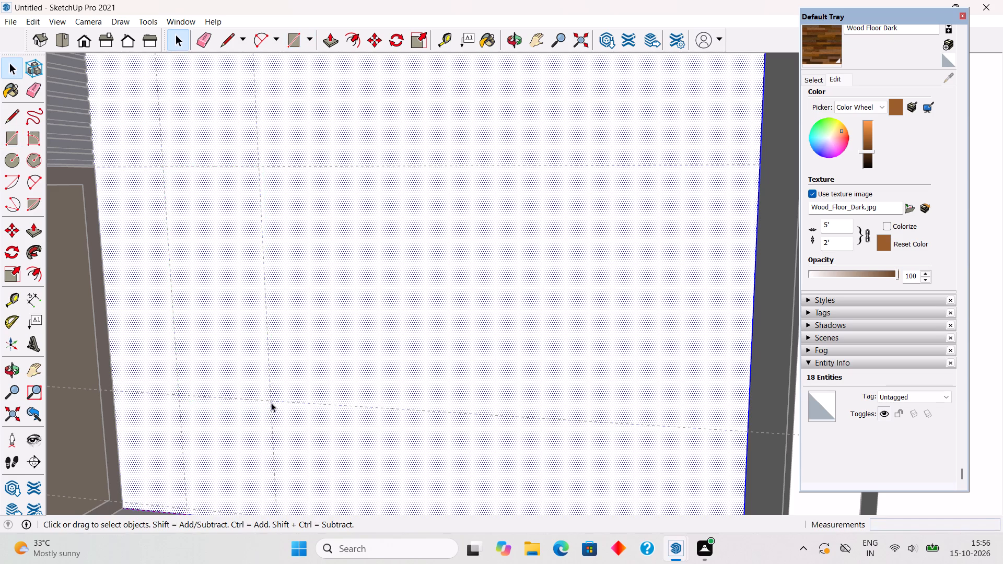
Place a horizontal guide on the back wall, 3' above the floor edge.
{"action": "middle_click_drag", "start_coordinate": [246, 334], "coordinate": [188, 357]}
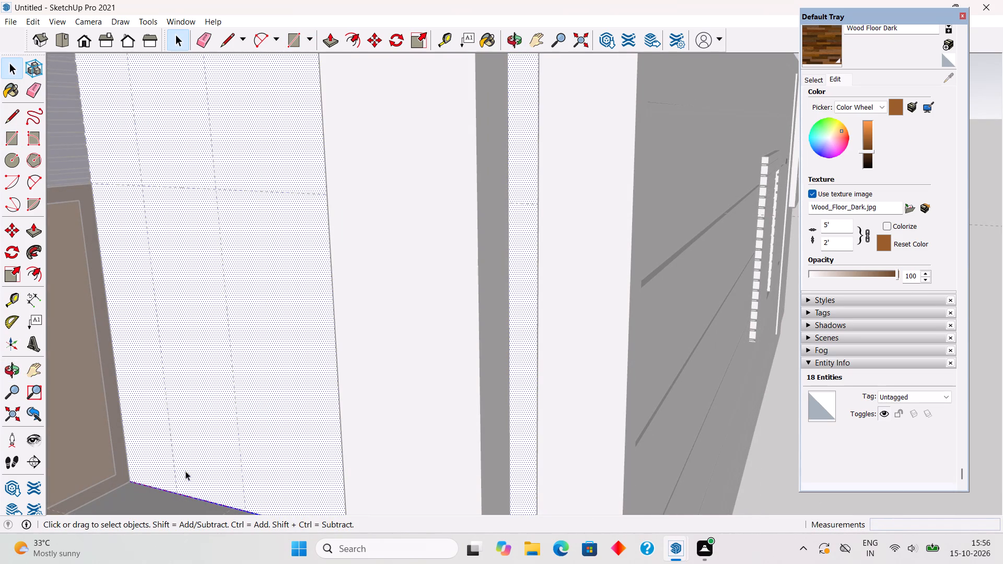
{"action": "key", "text": "t"}
{"action": "left_click", "coordinate": [193, 500]}
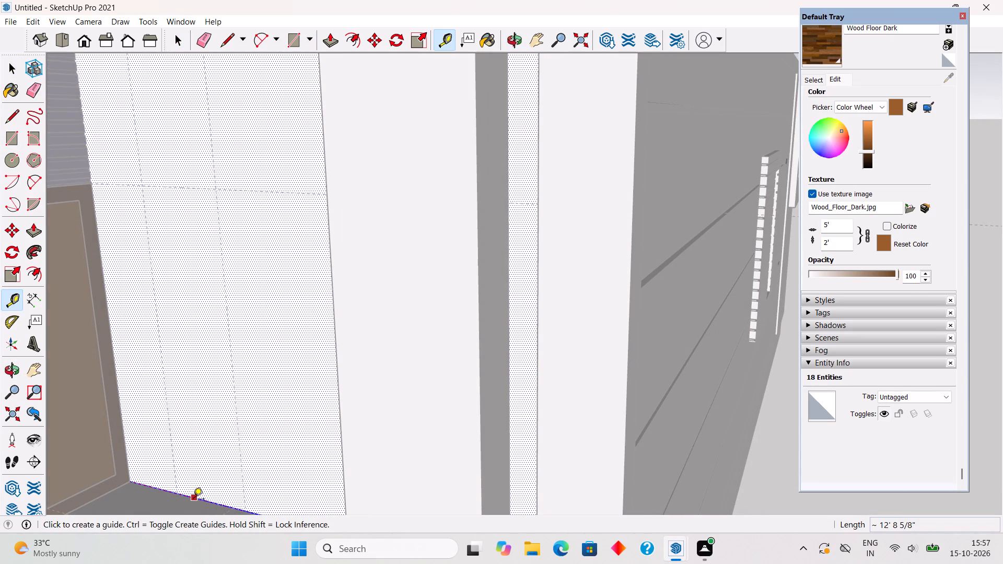
{"action": "type", "text": "3'"}
{"action": "key", "text": "Return"}
{"action": "key", "text": "space"}
Cut a window opening 2' wide and 4' high through the back wall, bounded by the vertical guides and the 3' and 7' guides.
{"action": "type", "text": "r"}
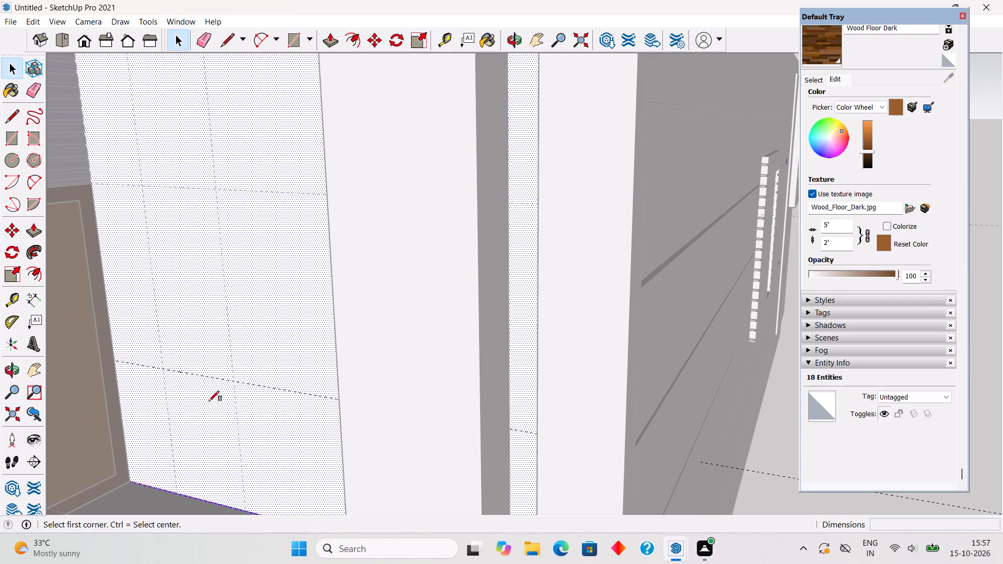
{"action": "left_click", "coordinate": [145, 186]}
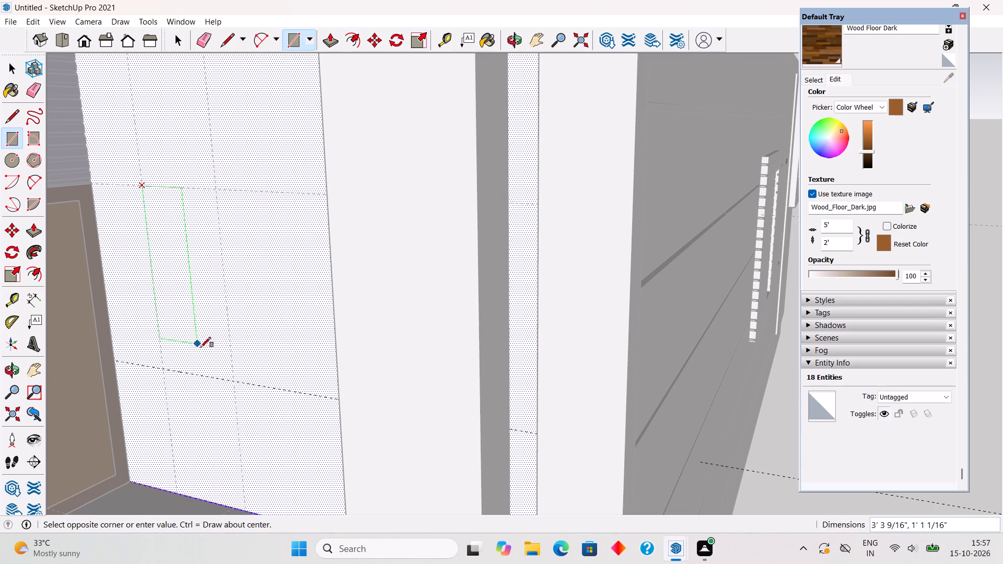
{"action": "left_click", "coordinate": [232, 379]}
{"action": "key", "text": "p"}
{"action": "left_click_drag", "start_coordinate": [216, 364], "coordinate": [211, 213]}
{"action": "key", "text": "space"}
{"action": "scroll", "coordinate": [241, 300], "scroll_direction": "down", "scroll_amount": 11}
{"action": "middle_click_drag", "start_coordinate": [267, 359], "coordinate": [277, 363]}
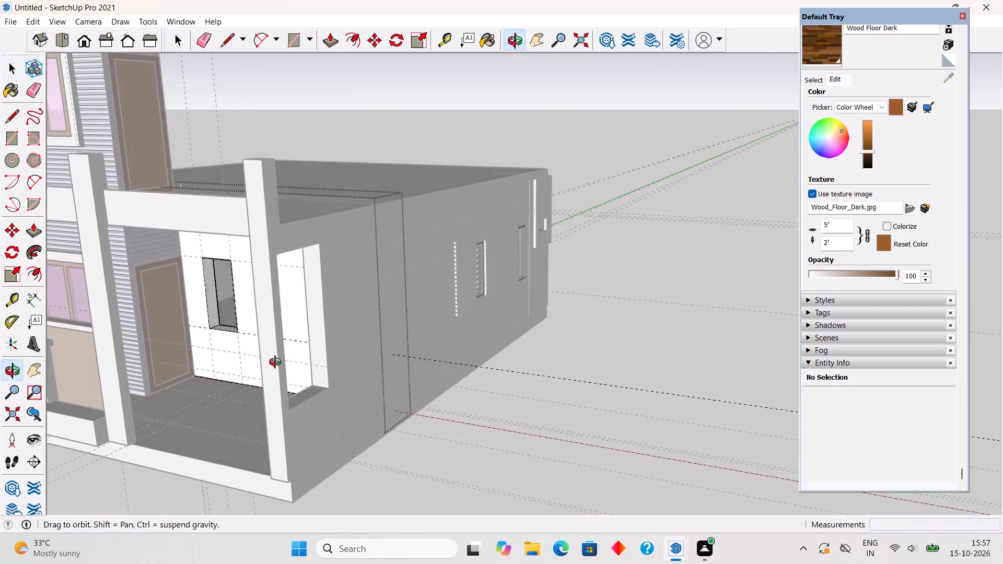
{"action": "middle_click_drag", "start_coordinate": [277, 363], "coordinate": [409, 350]}
{"action": "left_click", "coordinate": [574, 300]}
Draw a rectangle covering the new window opening from corner to corner.
{"action": "scroll", "coordinate": [200, 383], "scroll_direction": "up", "scroll_amount": 8}
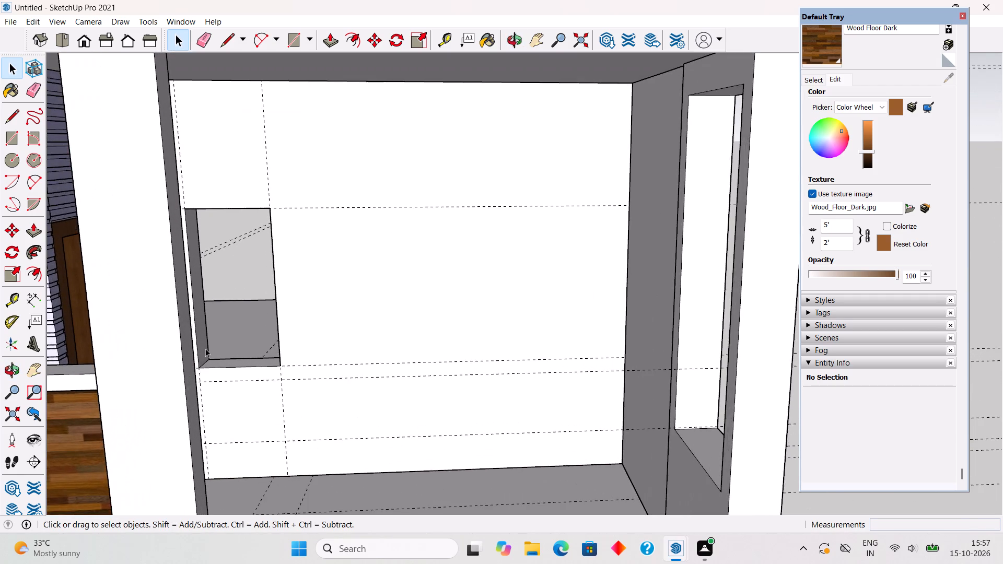
{"action": "middle_click_drag", "start_coordinate": [220, 309], "coordinate": [198, 311]}
{"action": "scroll", "coordinate": [198, 311], "scroll_direction": "up", "scroll_amount": 1}
{"action": "key", "text": "r"}
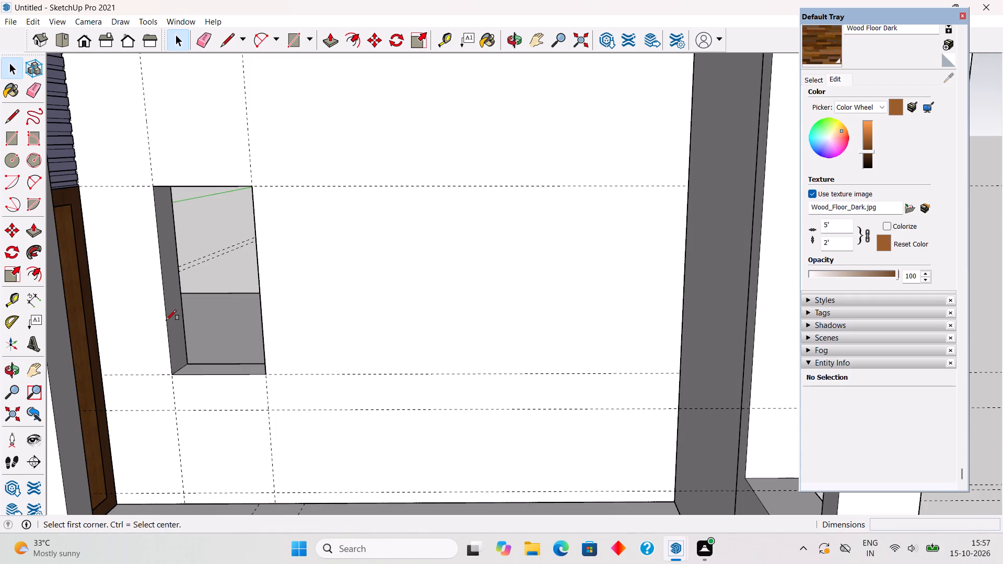
{"action": "left_click", "coordinate": [157, 185]}
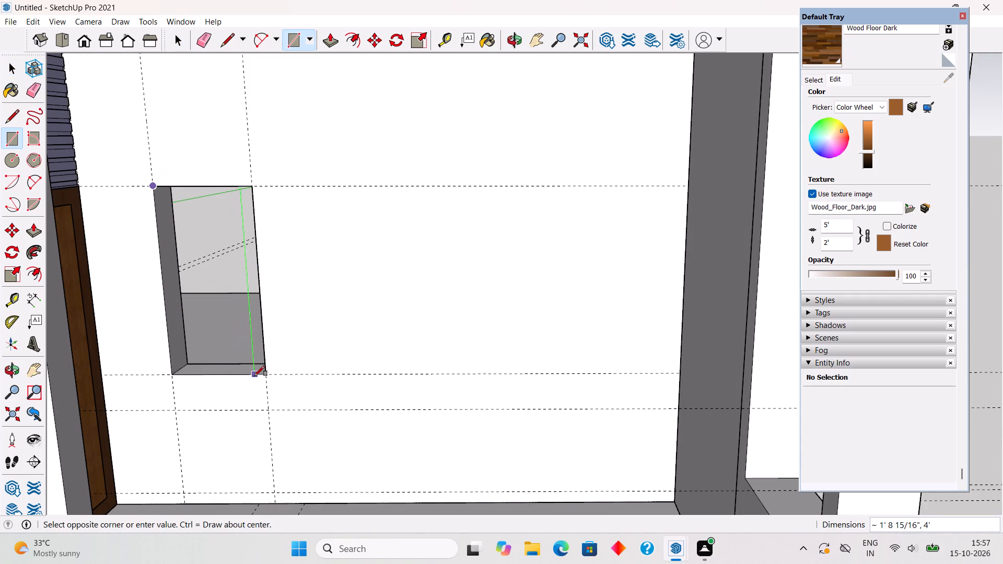
{"action": "left_click", "coordinate": [269, 376]}
Offset the window rectangle's outline 3" inward and delete the inner face, leaving a frame.
{"action": "key", "text": "f"}
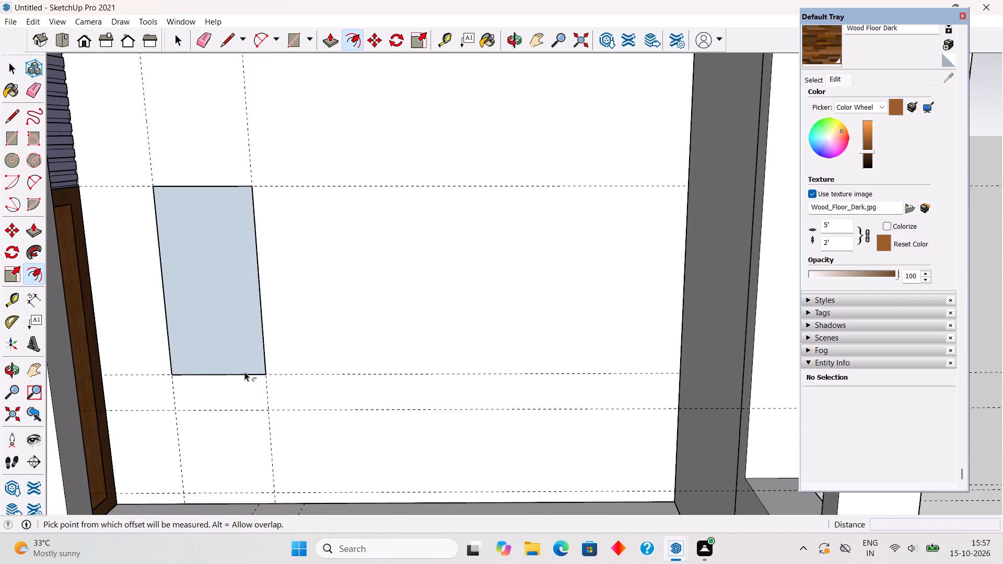
{"action": "left_click", "coordinate": [244, 372]}
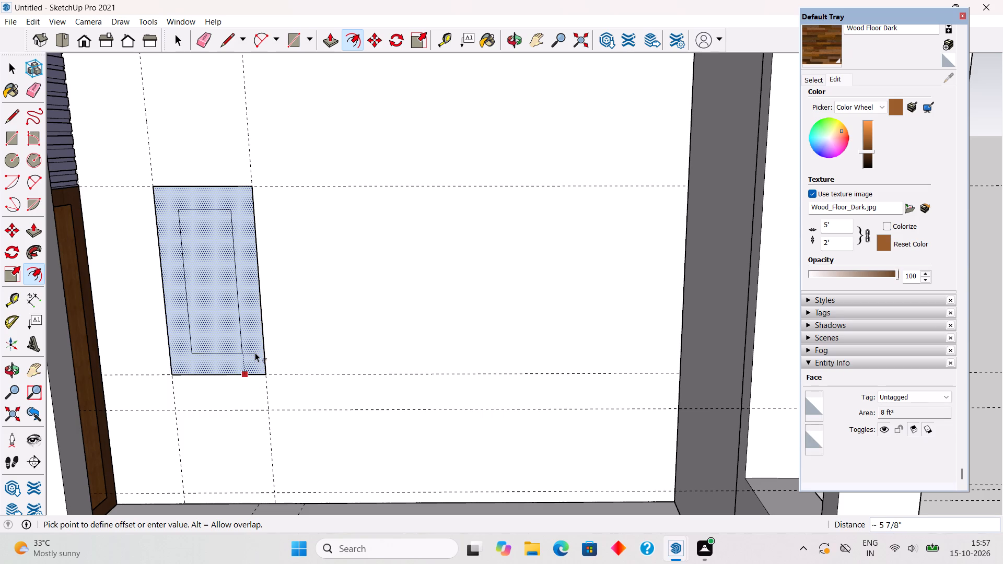
{"action": "type", "text": "3\""}
{"action": "key", "text": "Return"}
{"action": "key", "text": "space"}
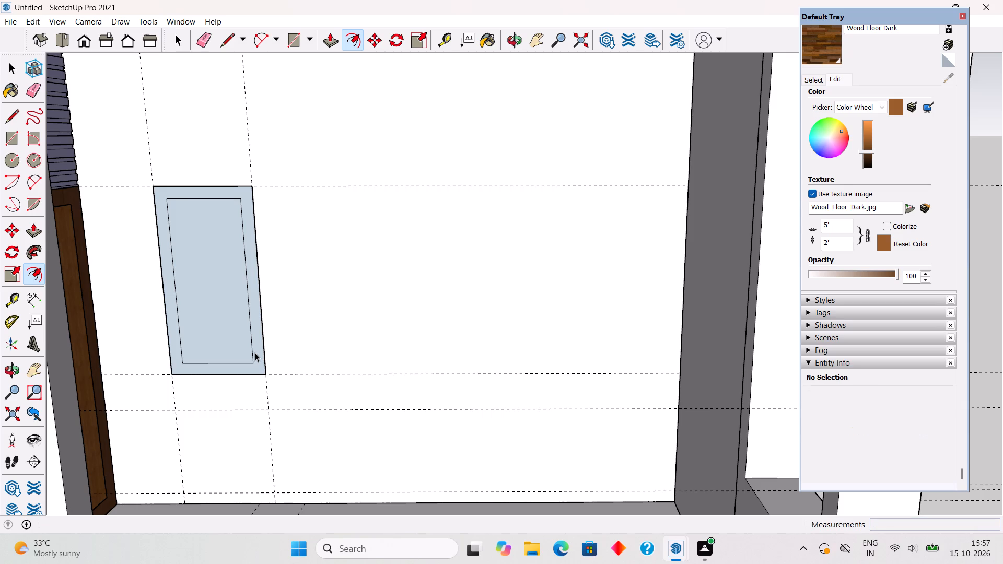
{"action": "left_click", "coordinate": [215, 334]}
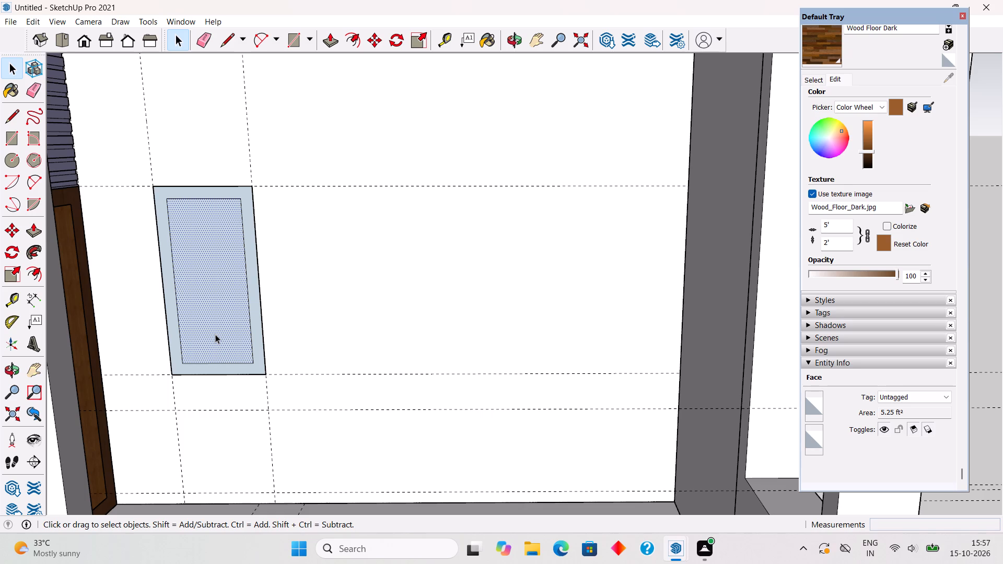
{"action": "key", "text": "Delete"}
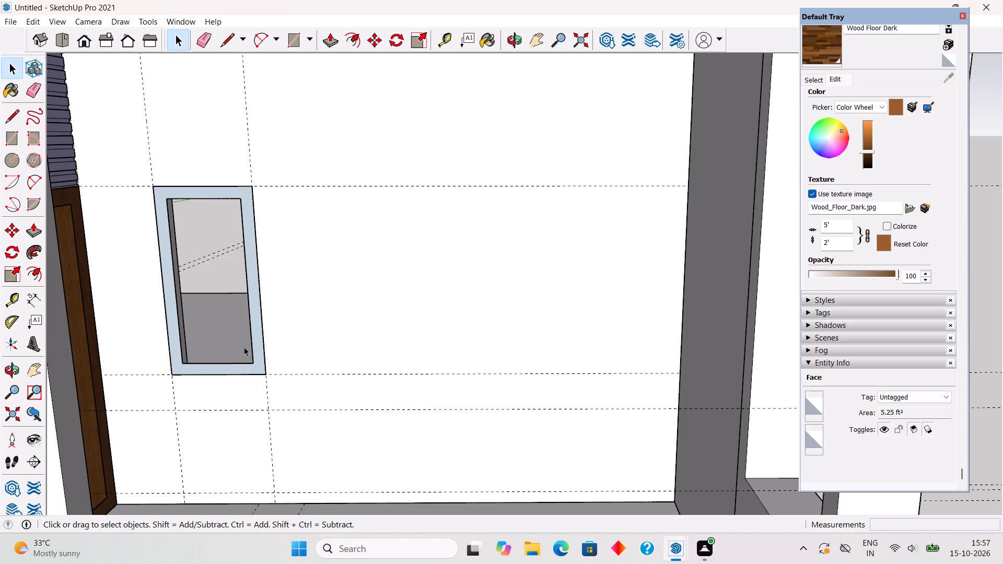
Push/Pull the window frame's face 3" out from the back wall.
{"action": "left_click", "coordinate": [261, 363]}
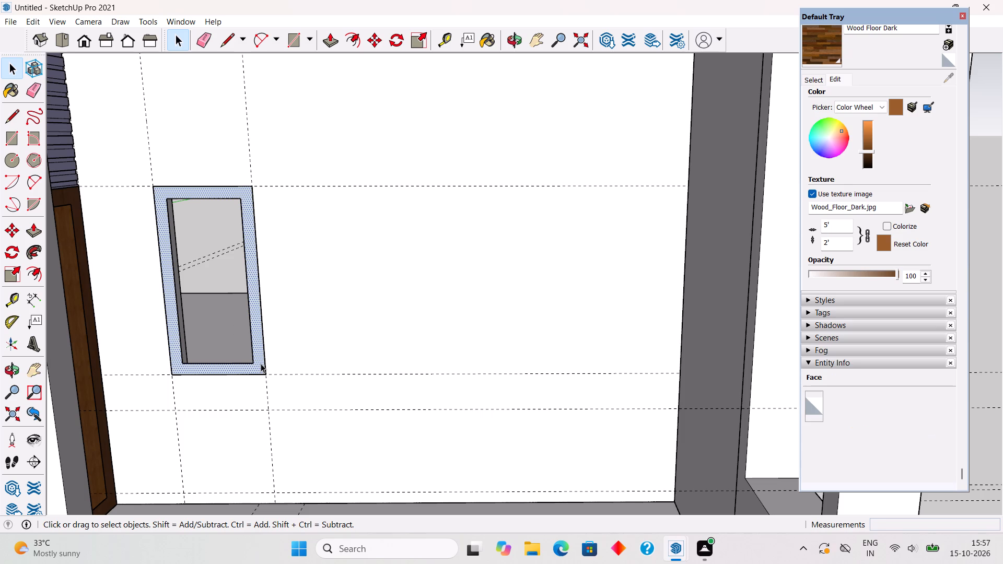
{"action": "key", "text": "p"}
{"action": "left_click", "coordinate": [261, 363]}
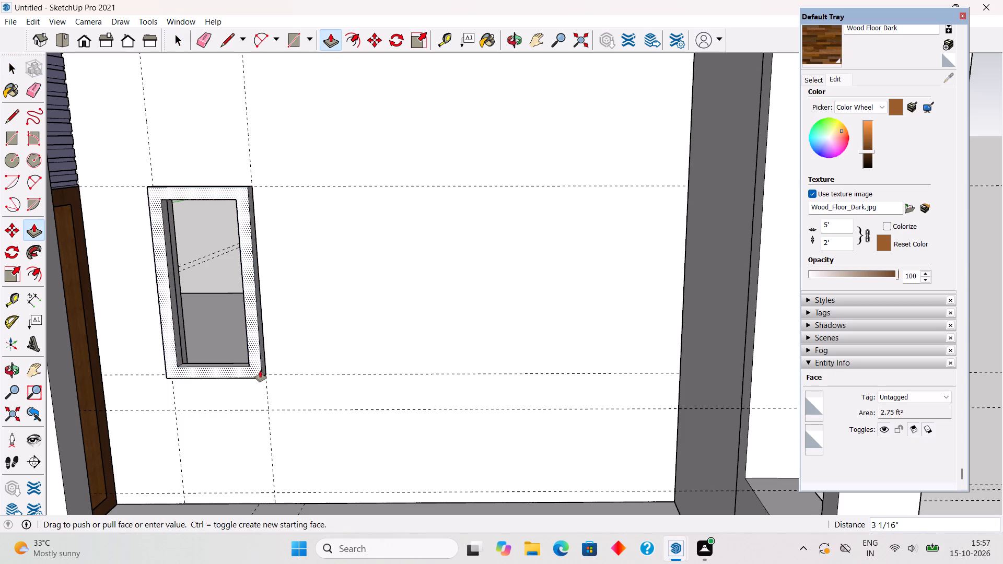
{"action": "type", "text": "3\""}
{"action": "key", "text": "Return"}
{"action": "key", "text": "space"}
Make all of the window frame's connected geometry into a group.
{"action": "triple_click", "coordinate": [260, 371]}
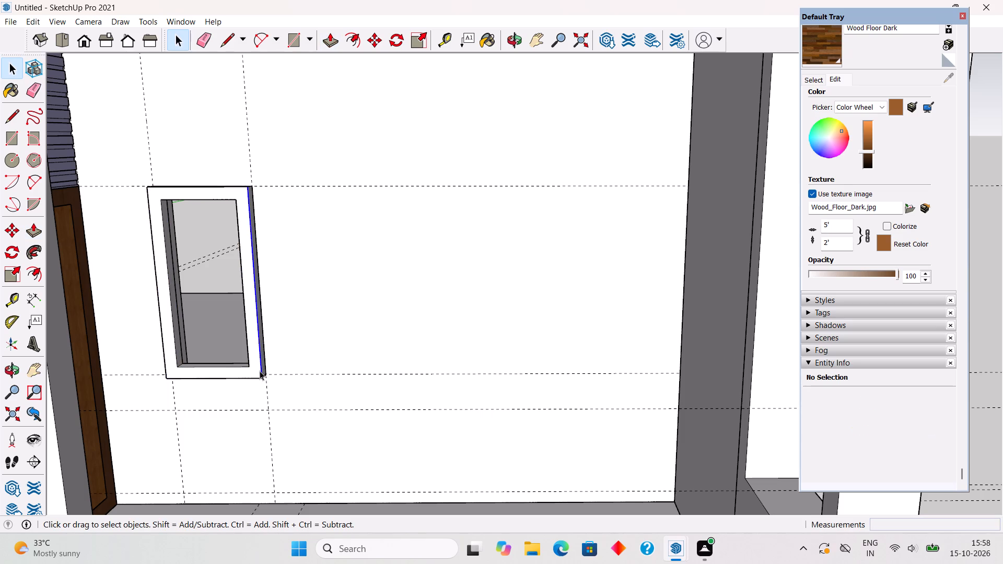
{"action": "right_click", "coordinate": [260, 371]}
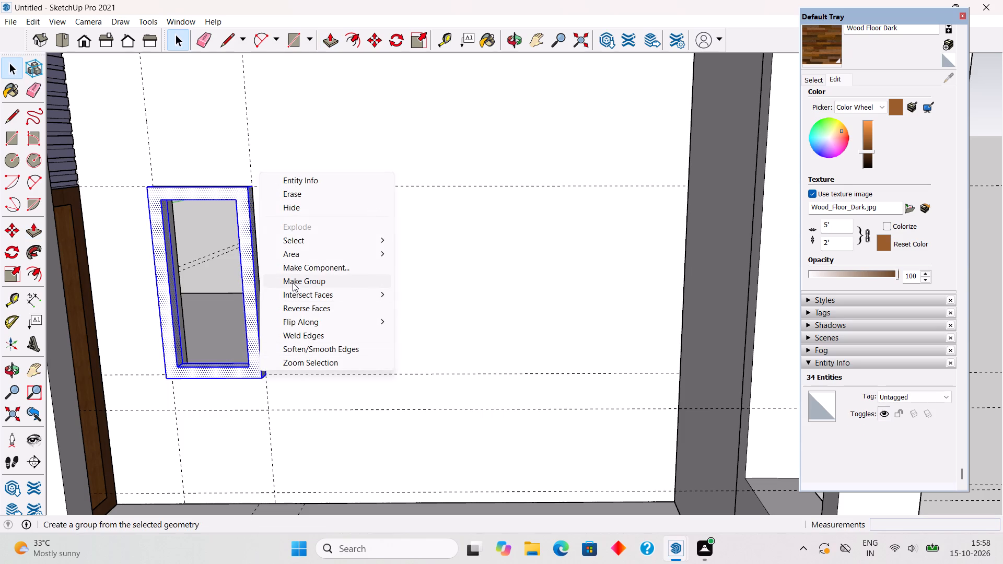
{"action": "left_click", "coordinate": [293, 283]}
{"action": "left_click", "coordinate": [196, 226]}
Move the window frame group 3" back into the opening, flush with the wall face.
{"action": "middle_click_drag", "start_coordinate": [255, 376], "coordinate": [286, 382]}
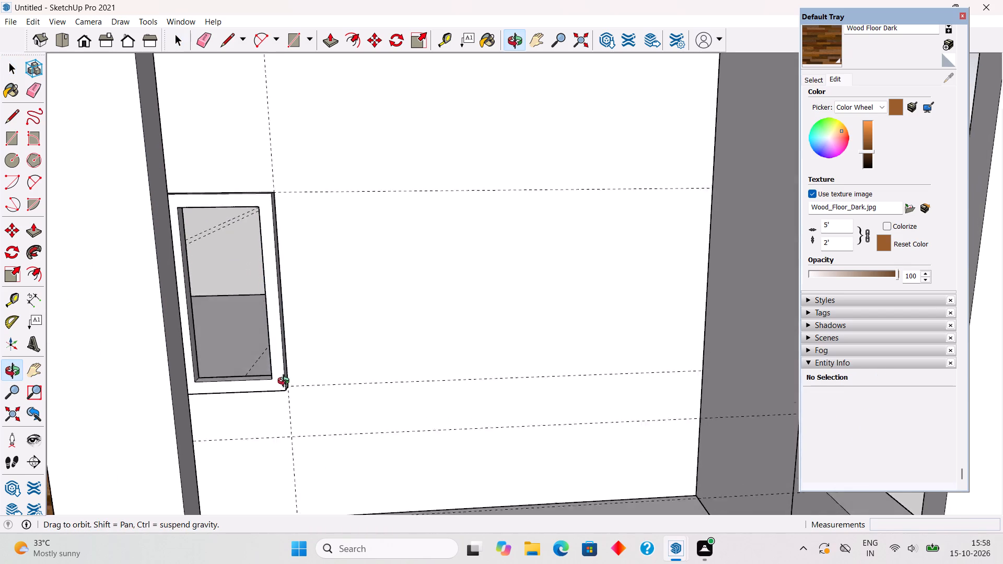
{"action": "middle_click_drag", "start_coordinate": [286, 382], "coordinate": [277, 399]}
{"action": "scroll", "coordinate": [275, 403], "scroll_direction": "up", "scroll_amount": 5}
{"action": "left_click", "coordinate": [275, 403]}
{"action": "scroll", "coordinate": [275, 403], "scroll_direction": "up", "scroll_amount": 4}
{"action": "key", "text": "m"}
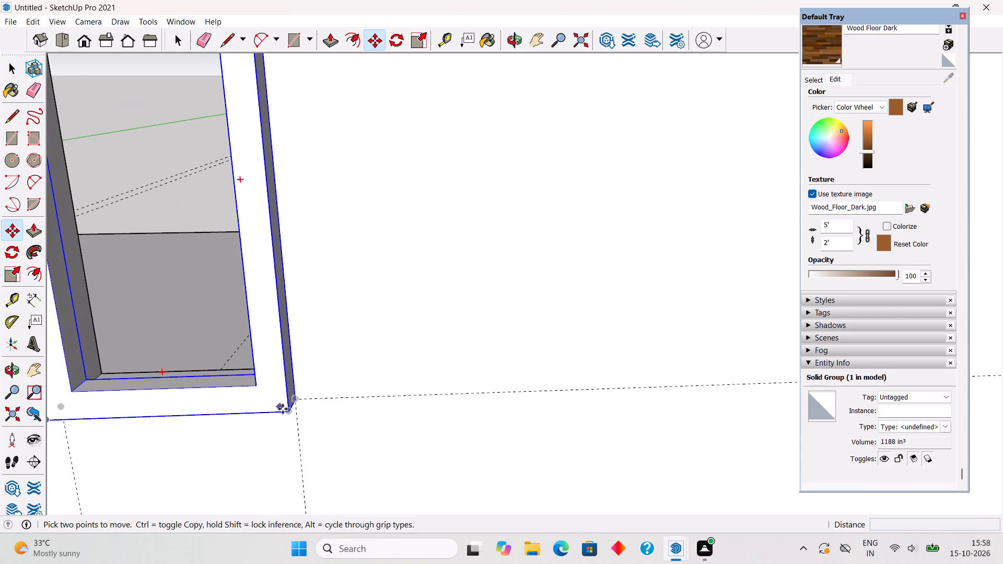
{"action": "left_click", "coordinate": [291, 409]}
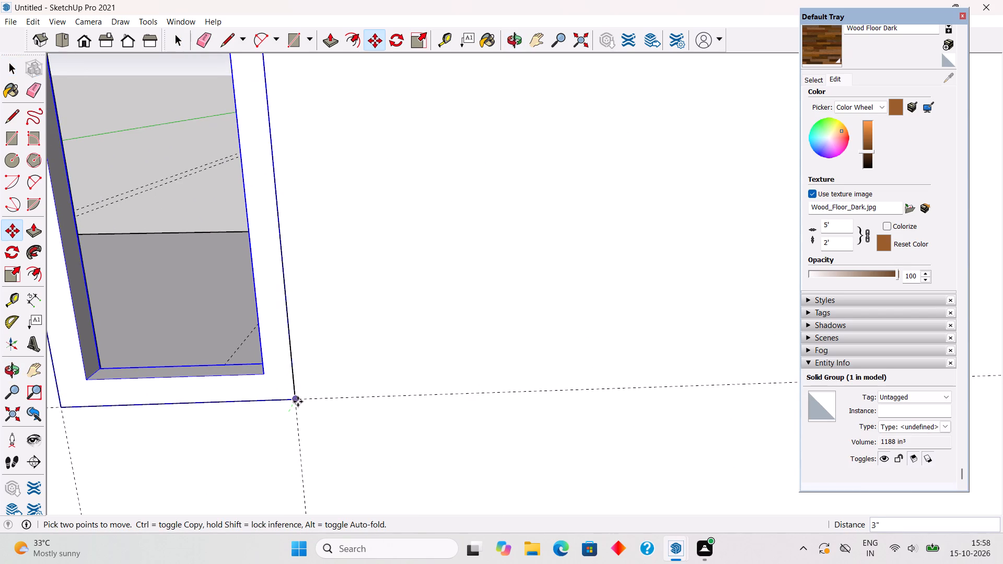
{"action": "left_click", "coordinate": [298, 402]}
{"action": "key", "text": "space"}
{"action": "scroll", "coordinate": [298, 402], "scroll_direction": "down", "scroll_amount": 6}
{"action": "left_click", "coordinate": [221, 221]}
Draw a rectangle filling the window frame's inner opening for the pane.
{"action": "scroll", "coordinate": [240, 348], "scroll_direction": "down", "scroll_amount": 4}
{"action": "middle_click_drag", "start_coordinate": [211, 383], "coordinate": [206, 392]}
{"action": "key", "text": "r"}
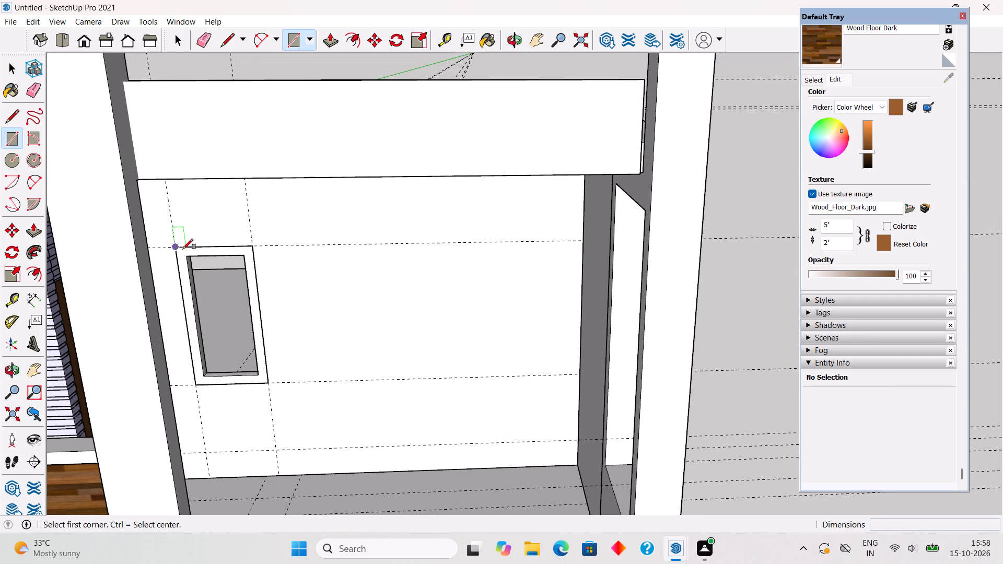
{"action": "left_click", "coordinate": [187, 262]}
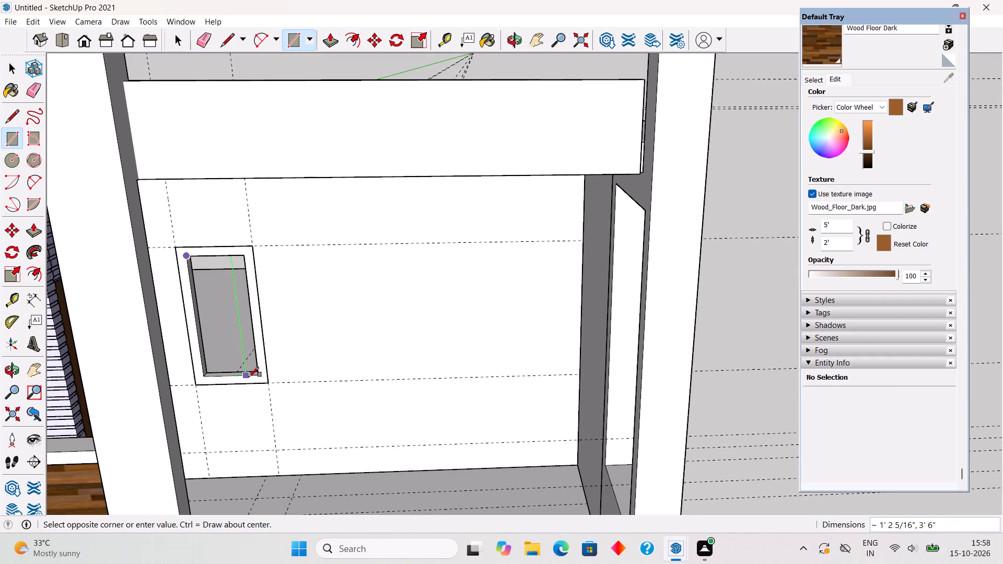
{"action": "left_click", "coordinate": [259, 374]}
{"action": "key", "text": "space"}
Make the window pane's face and its bounding edges into a group.
{"action": "triple_click", "coordinate": [241, 347]}
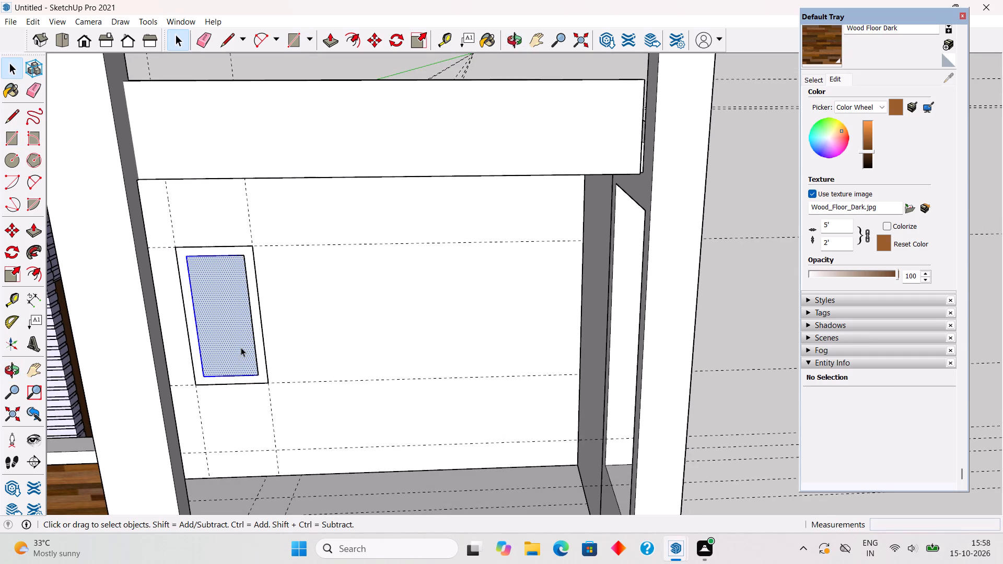
{"action": "right_click", "coordinate": [241, 347]}
{"action": "left_click", "coordinate": [282, 456]}
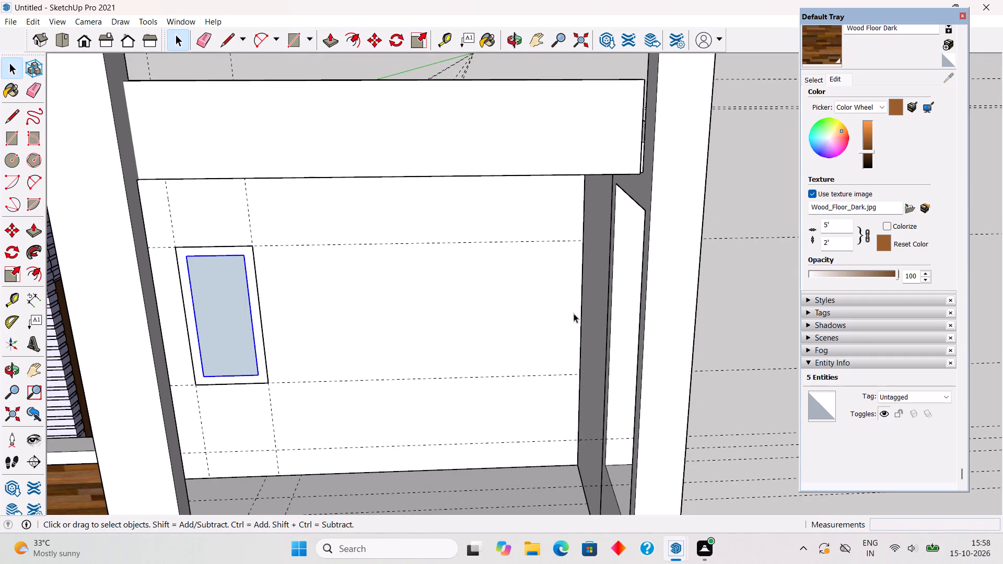
{"action": "left_click", "coordinate": [743, 305]}
Examine the framed window and its pane in the bay's back wall, and the adjoining slatted corner, from several angles.
{"action": "scroll", "coordinate": [397, 351], "scroll_direction": "down", "scroll_amount": 3}
{"action": "middle_click_drag", "start_coordinate": [376, 294], "coordinate": [370, 247]}
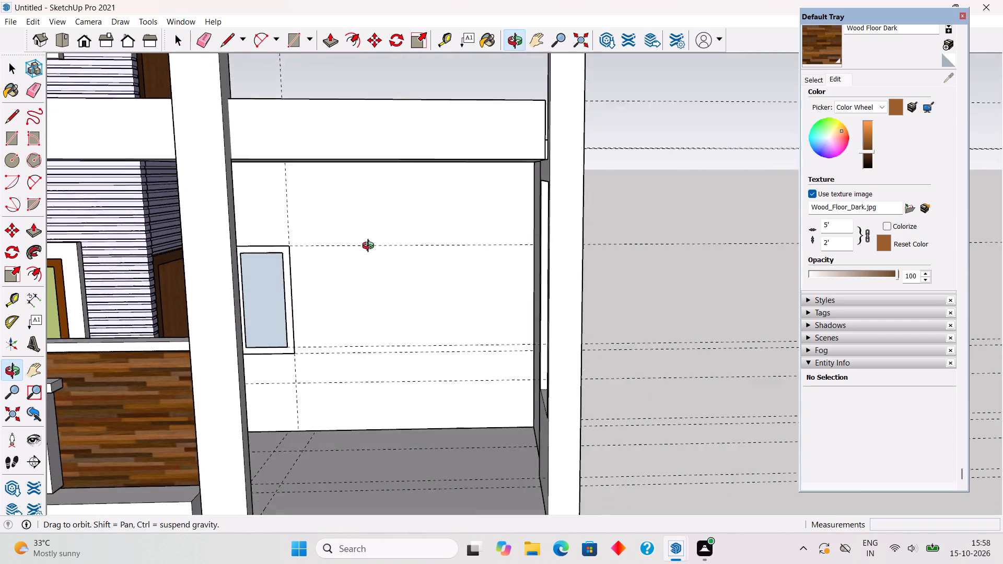
{"action": "middle_click_drag", "start_coordinate": [370, 247], "coordinate": [370, 243]}
{"action": "middle_click_drag", "start_coordinate": [354, 253], "coordinate": [314, 263]}
{"action": "scroll", "coordinate": [268, 308], "scroll_direction": "up", "scroll_amount": 2}
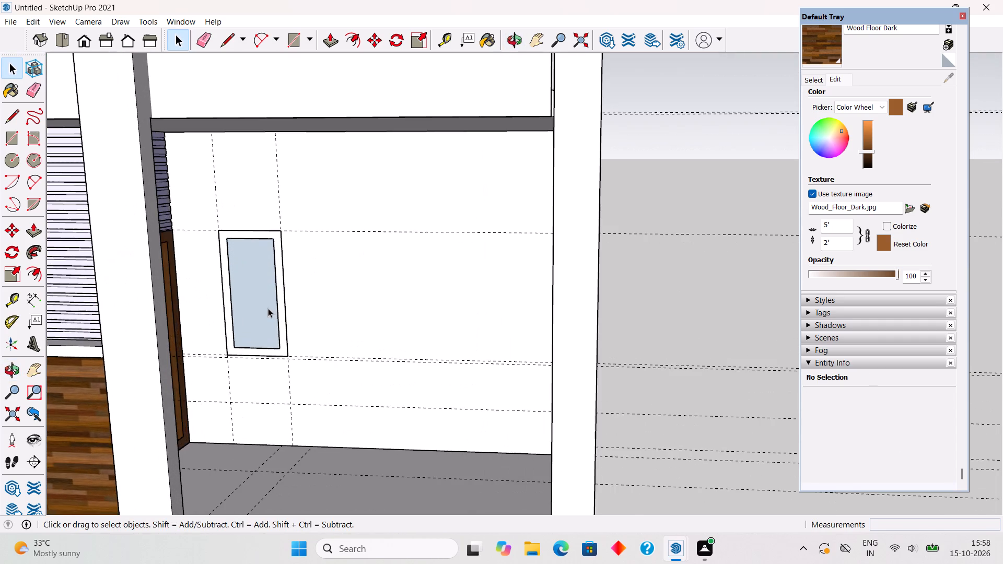
{"action": "scroll", "coordinate": [268, 308], "scroll_direction": "down", "scroll_amount": 6}
{"action": "middle_click_drag", "start_coordinate": [277, 303], "coordinate": [357, 306]}
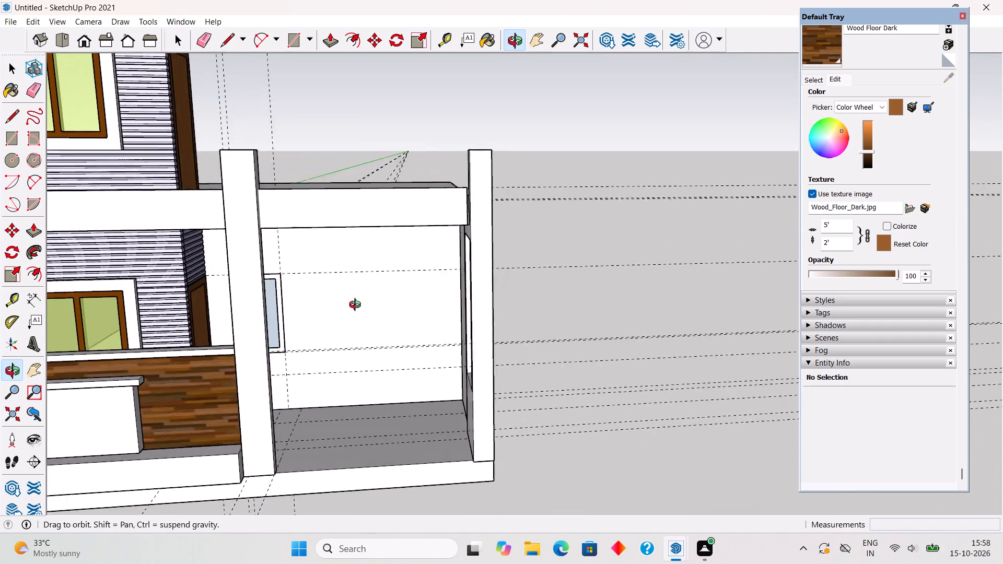
{"action": "middle_click_drag", "start_coordinate": [357, 306], "coordinate": [272, 283]}
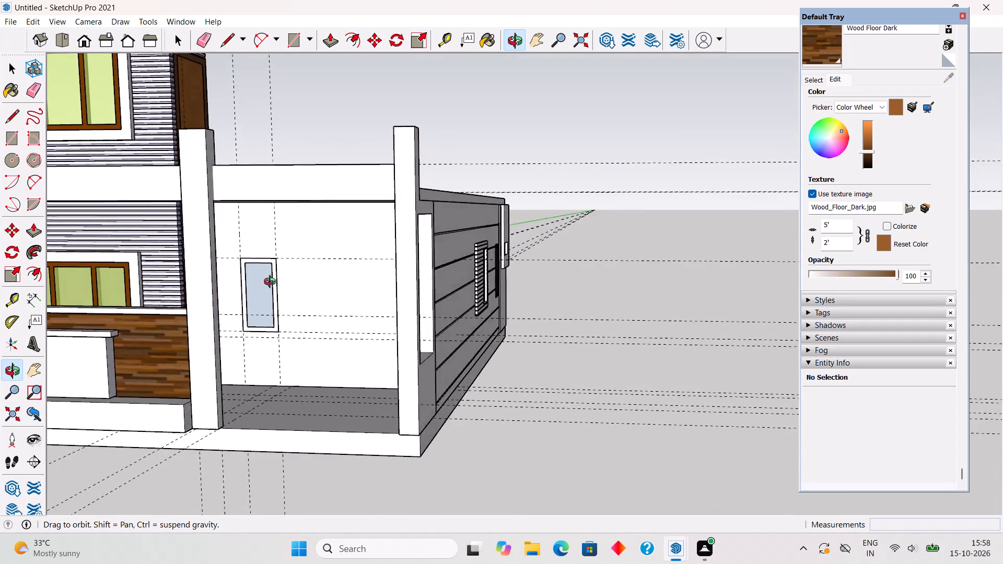
{"action": "middle_click_drag", "start_coordinate": [272, 283], "coordinate": [267, 283]}
{"action": "scroll", "coordinate": [206, 237], "scroll_direction": "up", "scroll_amount": 8}
{"action": "middle_click_drag", "start_coordinate": [221, 278], "coordinate": [186, 292]}
{"action": "scroll", "coordinate": [186, 281], "scroll_direction": "up", "scroll_amount": 2}
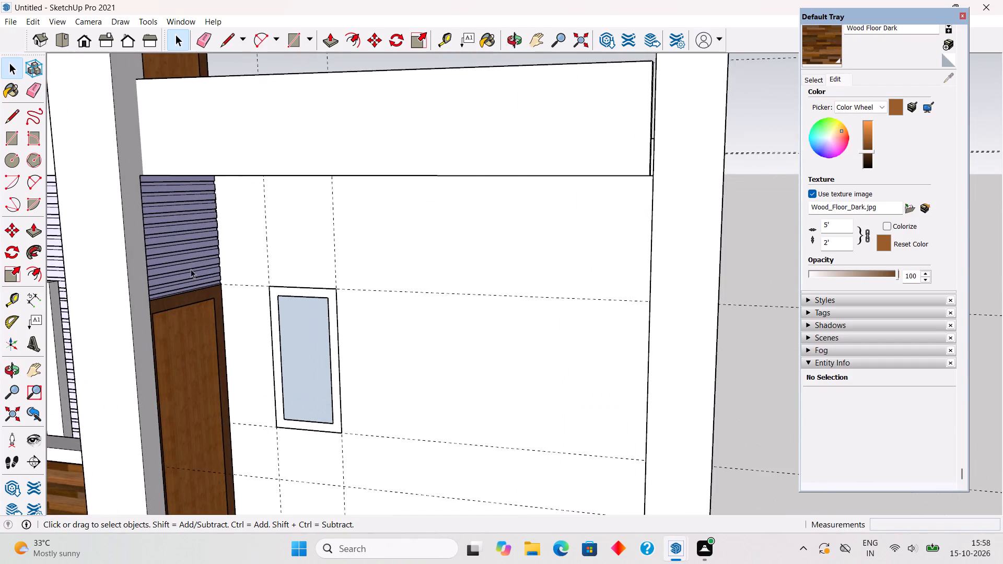
{"action": "scroll", "coordinate": [208, 272], "scroll_direction": "up", "scroll_amount": 1}
{"action": "middle_click_drag", "start_coordinate": [208, 271], "coordinate": [226, 255]}
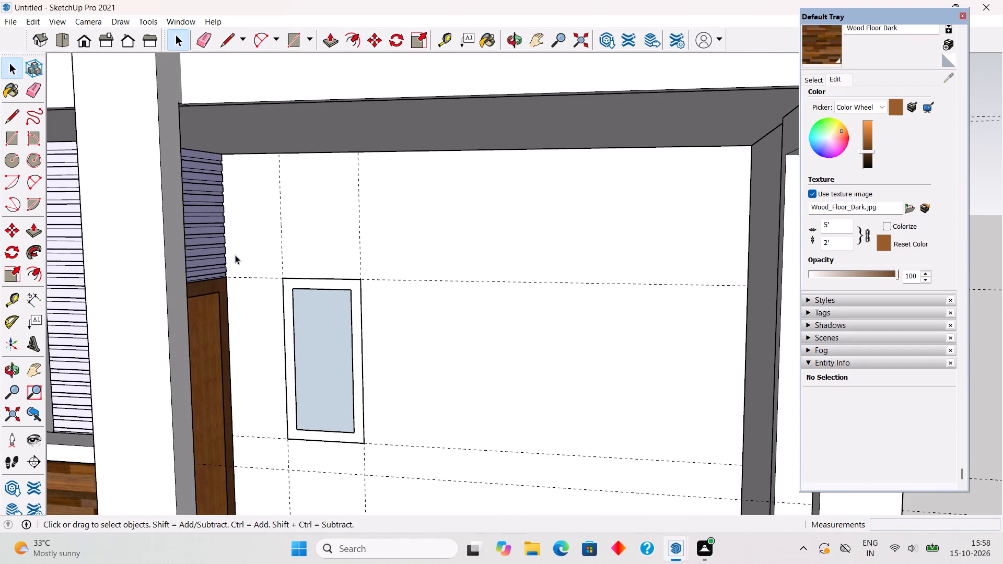
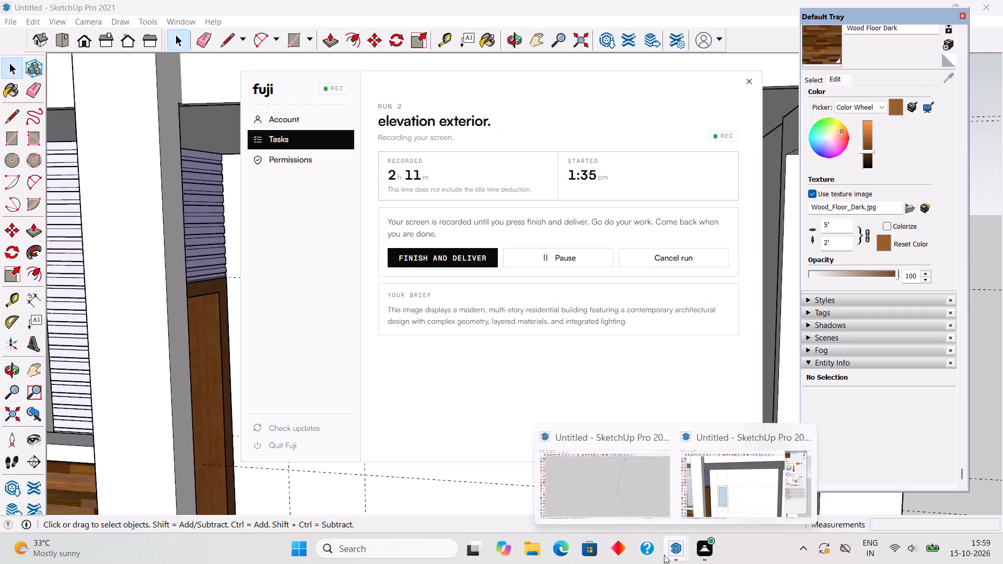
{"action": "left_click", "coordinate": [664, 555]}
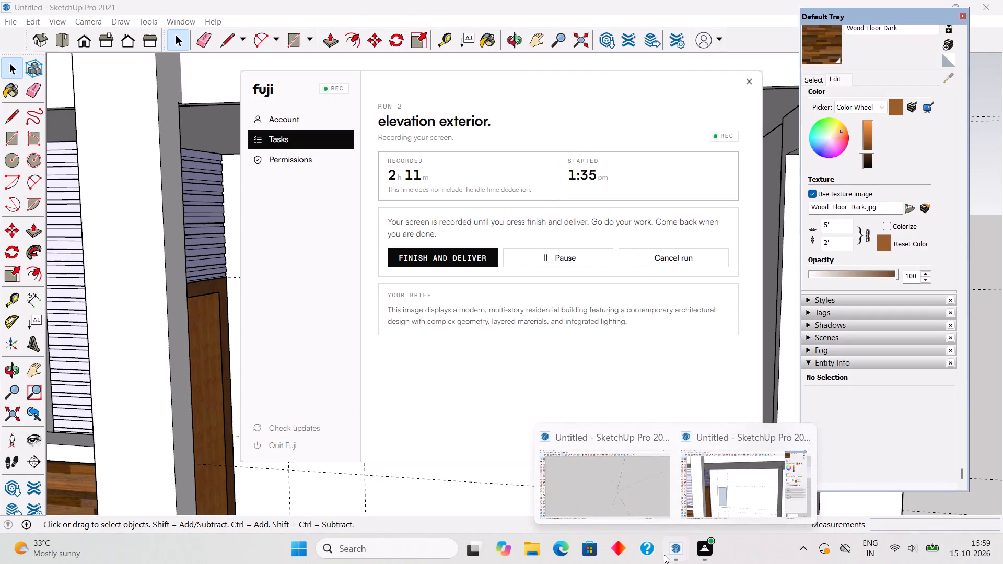
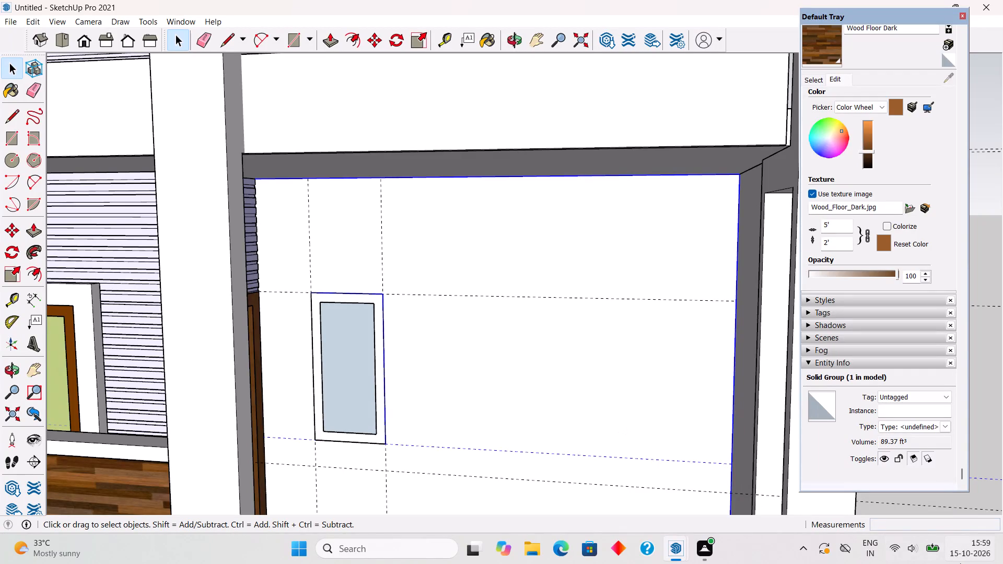
Place a vertical guide on the bay's back wall 1.5' from the window's outer-edge guide, away from the slatted wall.
{"action": "scroll", "coordinate": [962, 563], "scroll_direction": "down", "scroll_amount": 3}
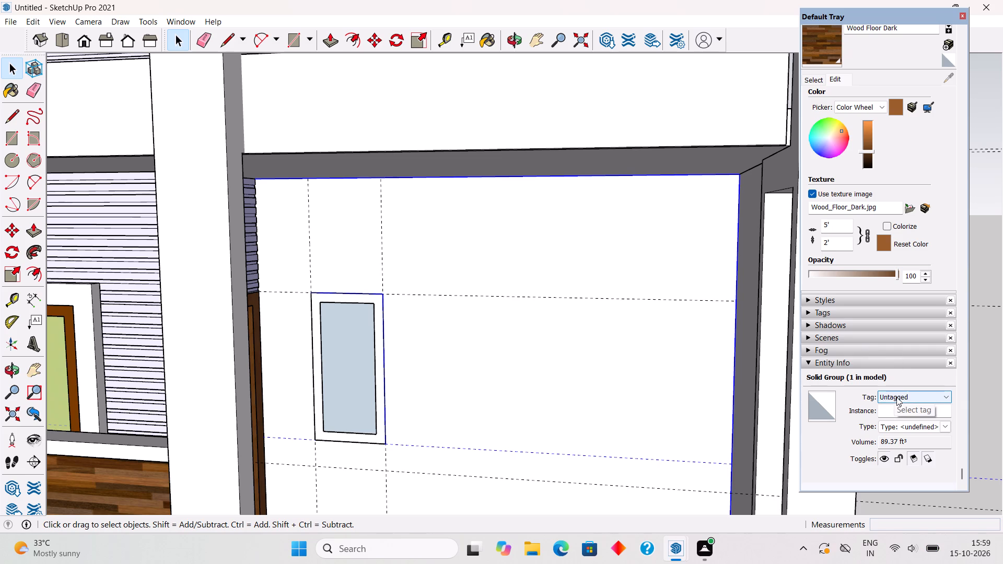
{"action": "scroll", "coordinate": [939, 485], "scroll_direction": "down", "scroll_amount": 7}
{"action": "scroll", "coordinate": [679, 326], "scroll_direction": "down", "scroll_amount": 3}
{"action": "middle_click_drag", "start_coordinate": [599, 426], "coordinate": [617, 457]}
{"action": "scroll", "coordinate": [617, 457], "scroll_direction": "down", "scroll_amount": 4}
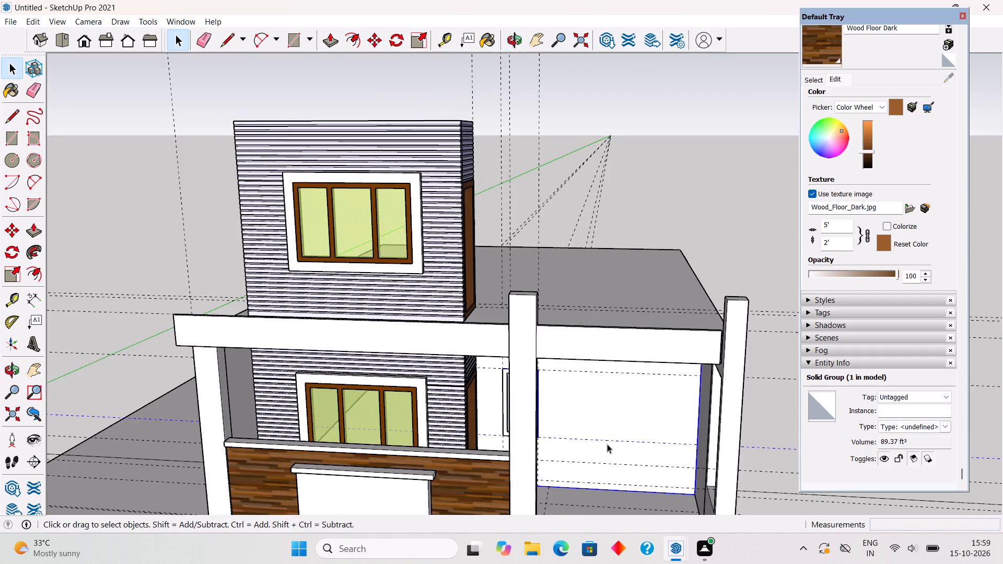
{"action": "middle_click_drag", "start_coordinate": [605, 440], "coordinate": [594, 409]}
{"action": "scroll", "coordinate": [594, 409], "scroll_direction": "up", "scroll_amount": 3}
{"action": "scroll", "coordinate": [486, 338], "scroll_direction": "up", "scroll_amount": 4}
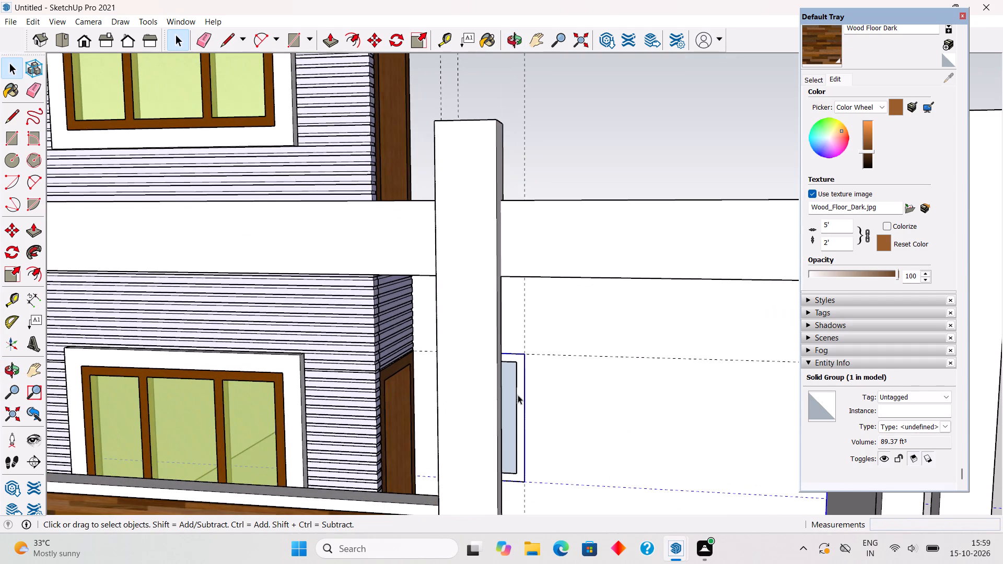
{"action": "scroll", "coordinate": [518, 395], "scroll_direction": "up", "scroll_amount": 1}
{"action": "middle_click_drag", "start_coordinate": [517, 395], "coordinate": [496, 395]}
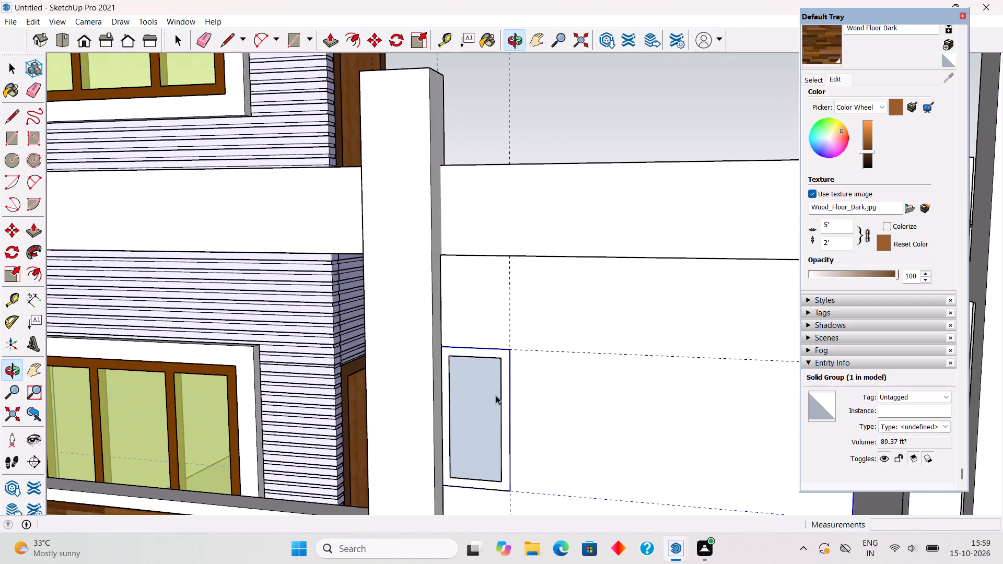
{"action": "key", "text": "t"}
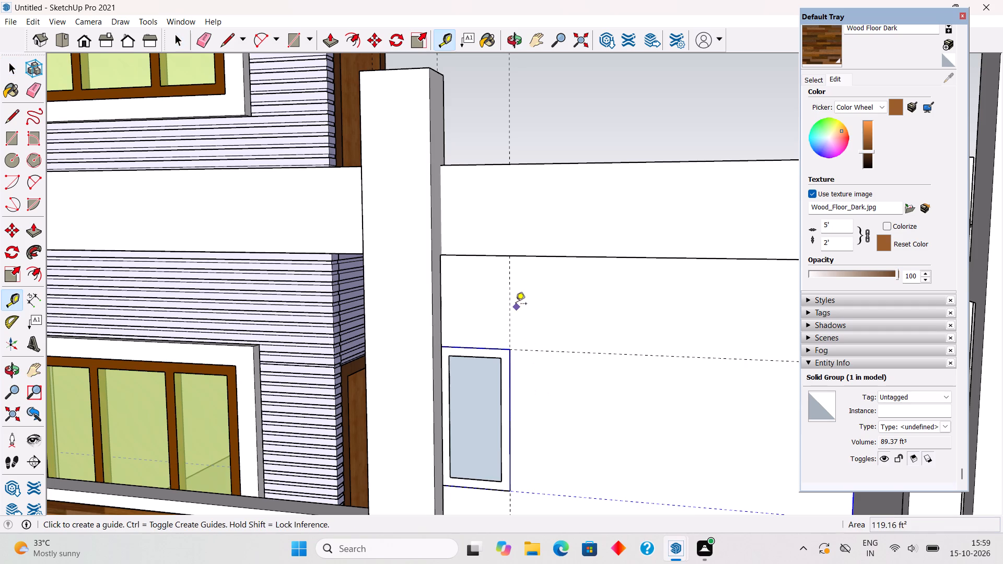
{"action": "left_click", "coordinate": [507, 320]}
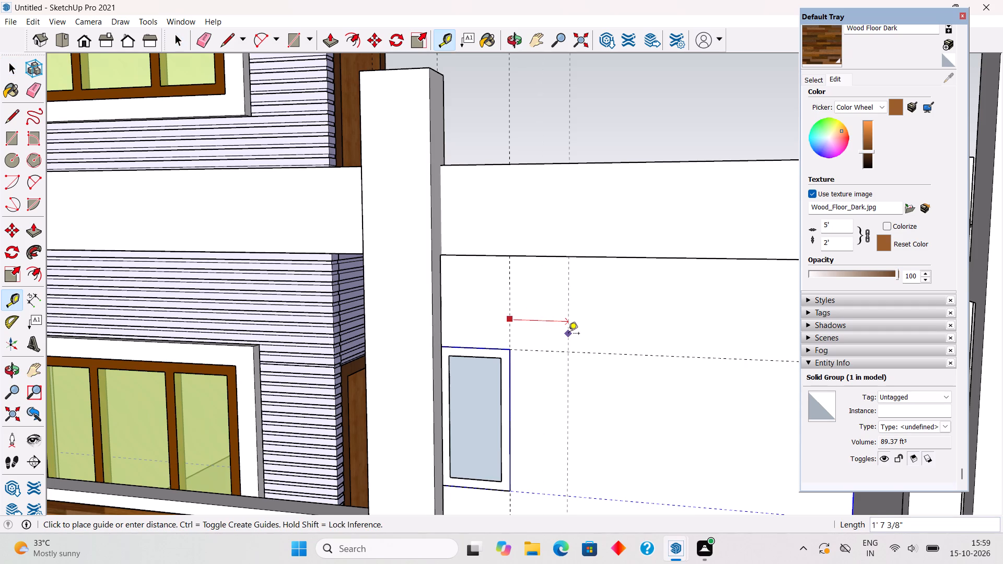
{"action": "type", "text": "1.5'"}
{"action": "key", "text": "Return"}
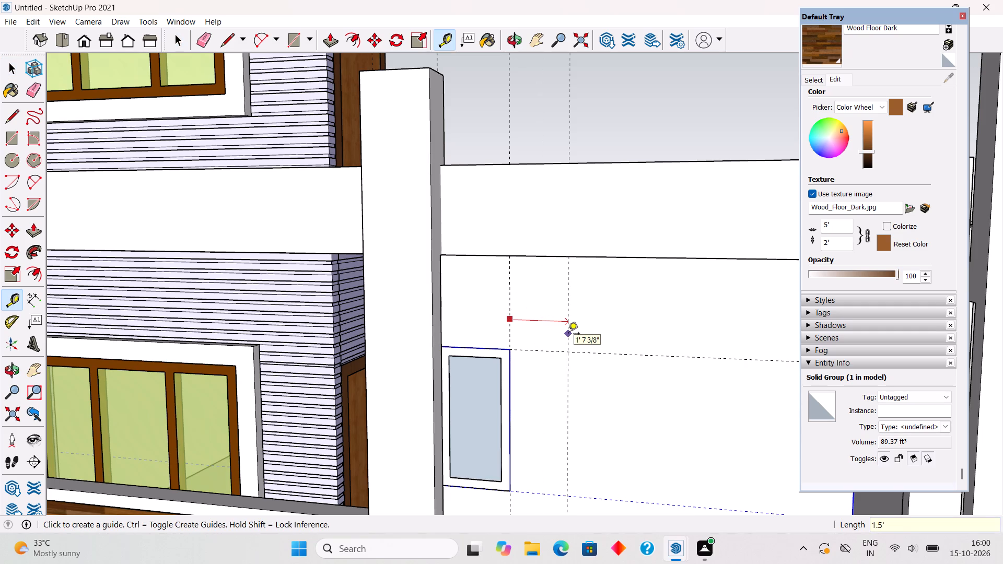
{"action": "key", "text": "space"}
Draw a 7' 4 1/2" by 3' rectangle on the bay's back wall, from the new guide under the ceiling to the far corner at window-top height.
{"action": "scroll", "coordinate": [568, 334], "scroll_direction": "down", "scroll_amount": 3}
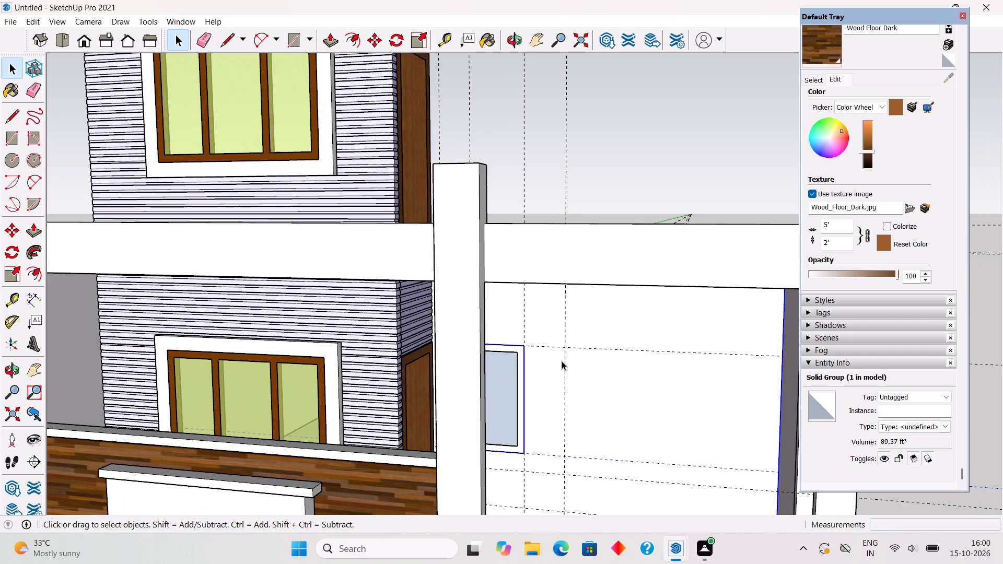
{"action": "scroll", "coordinate": [562, 361], "scroll_direction": "down", "scroll_amount": 5}
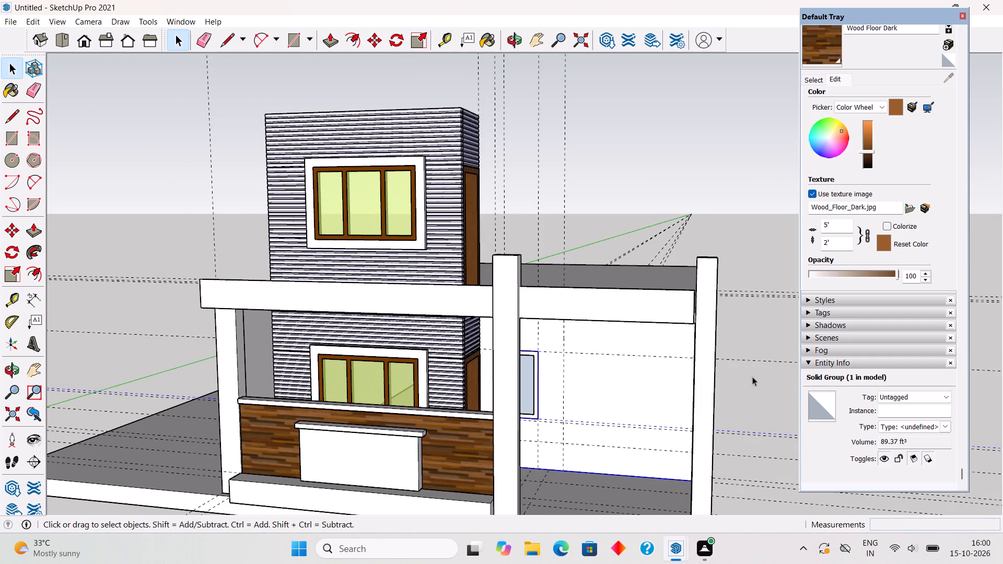
{"action": "left_click", "coordinate": [752, 377]}
{"action": "scroll", "coordinate": [601, 401], "scroll_direction": "up", "scroll_amount": 4}
{"action": "middle_click_drag", "start_coordinate": [522, 387], "coordinate": [501, 387]}
{"action": "scroll", "coordinate": [501, 387], "scroll_direction": "up", "scroll_amount": 3}
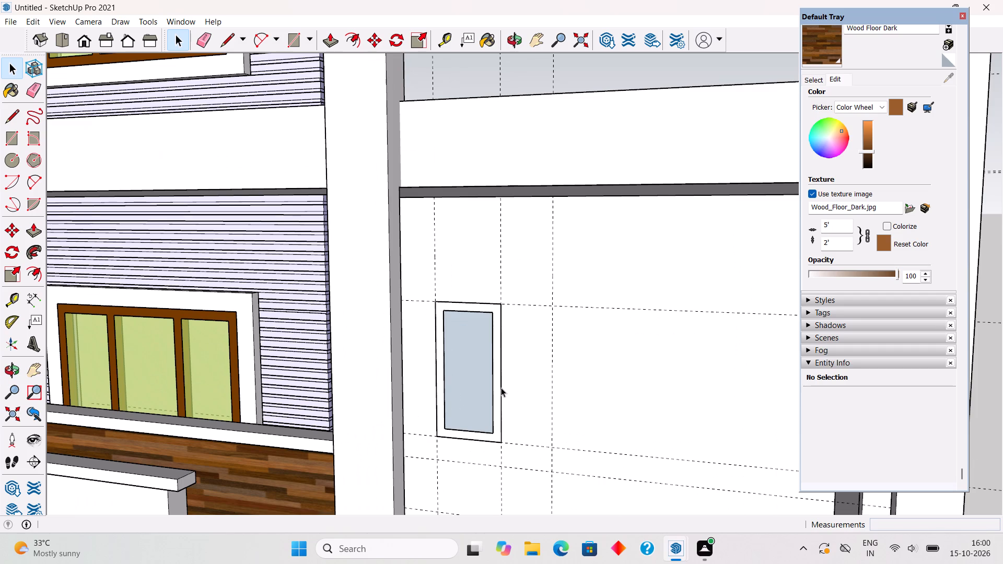
{"action": "middle_click_drag", "start_coordinate": [533, 347], "coordinate": [551, 312]}
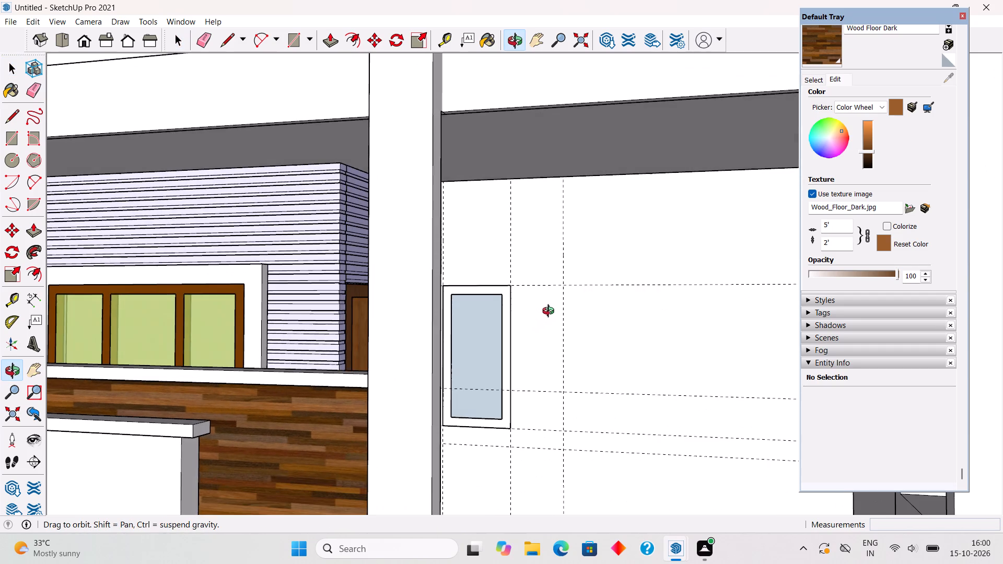
{"action": "middle_click_drag", "start_coordinate": [551, 312], "coordinate": [552, 324]}
{"action": "key", "text": "r"}
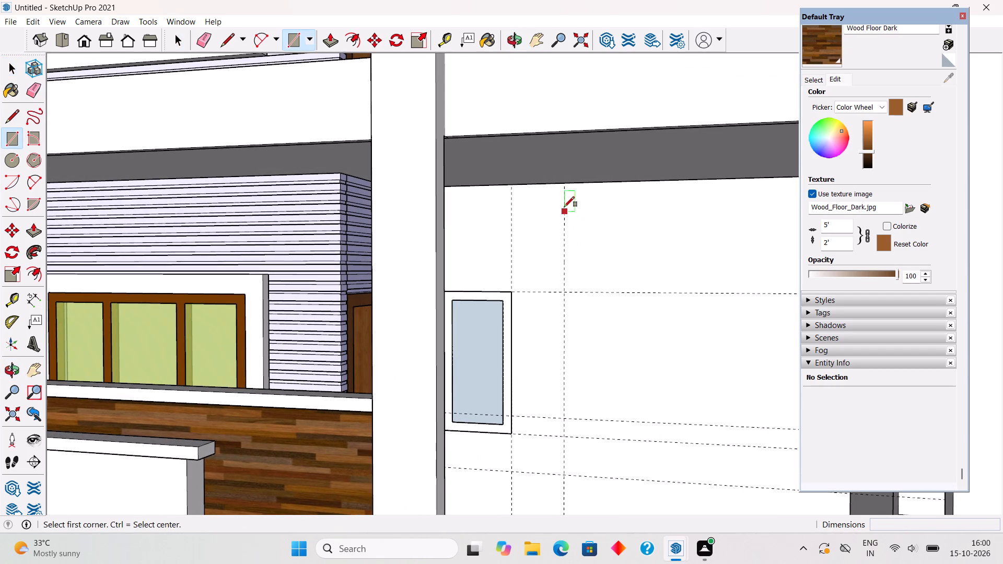
{"action": "left_click", "coordinate": [564, 184]}
{"action": "scroll", "coordinate": [562, 283], "scroll_direction": "down", "scroll_amount": 3}
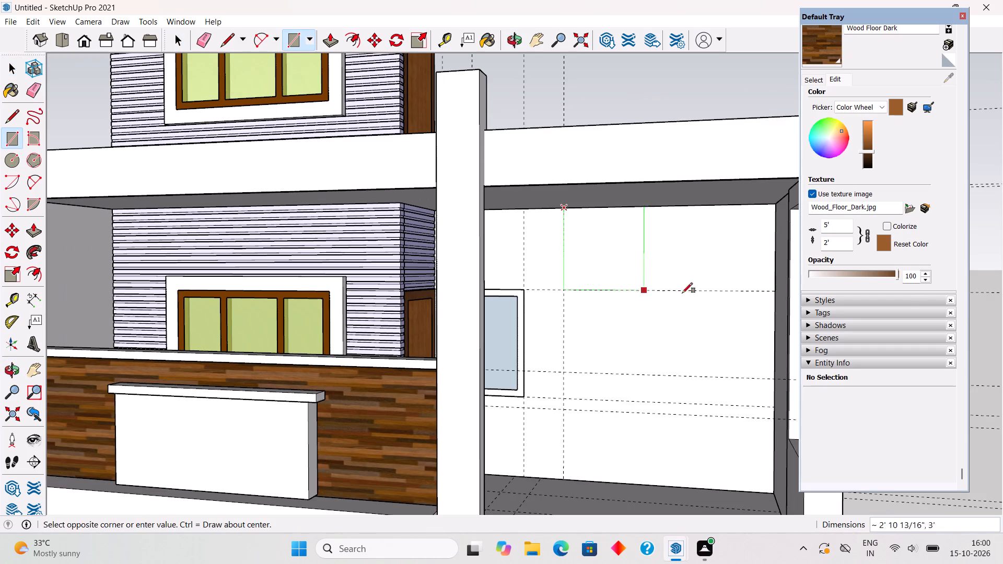
{"action": "left_click", "coordinate": [775, 290]}
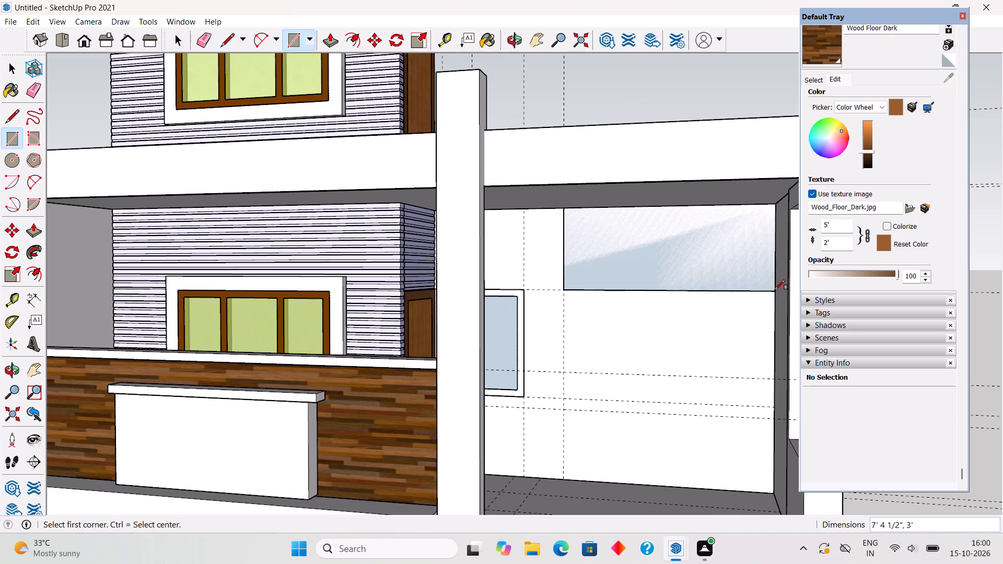
Push/Pull the rectangle 2' out from the back wall to form a box under the ceiling.
{"action": "key", "text": "p"}
{"action": "left_click", "coordinate": [757, 268]}
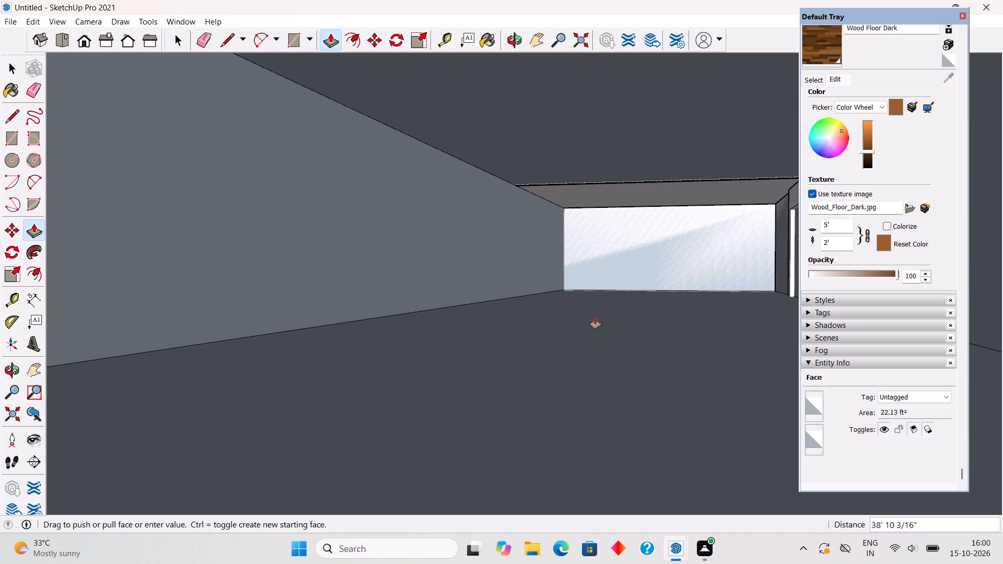
{"action": "left_click", "coordinate": [1, 409]}
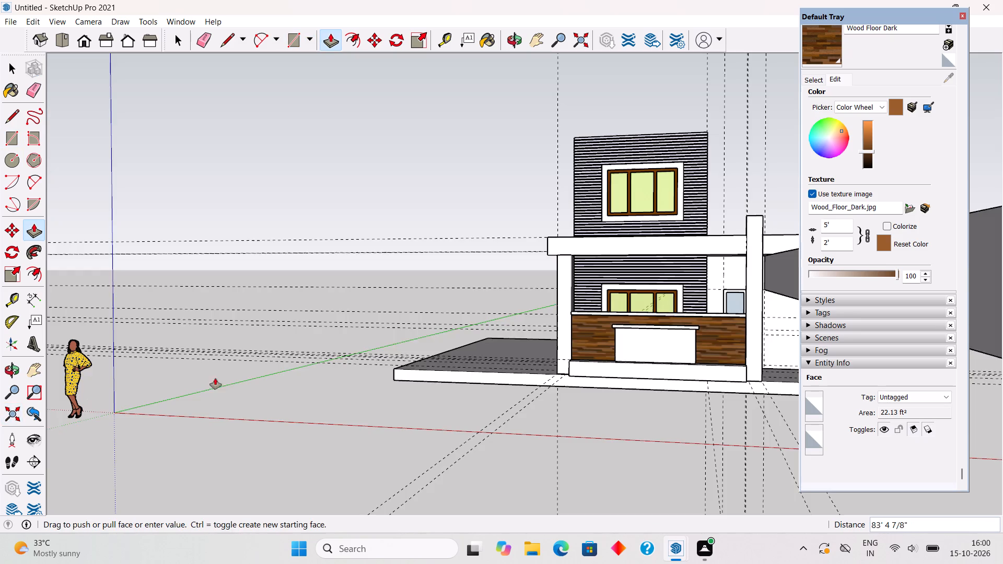
{"action": "scroll", "coordinate": [597, 316], "scroll_direction": "down", "scroll_amount": 5}
{"action": "middle_click_drag", "start_coordinate": [417, 291], "coordinate": [252, 280]}
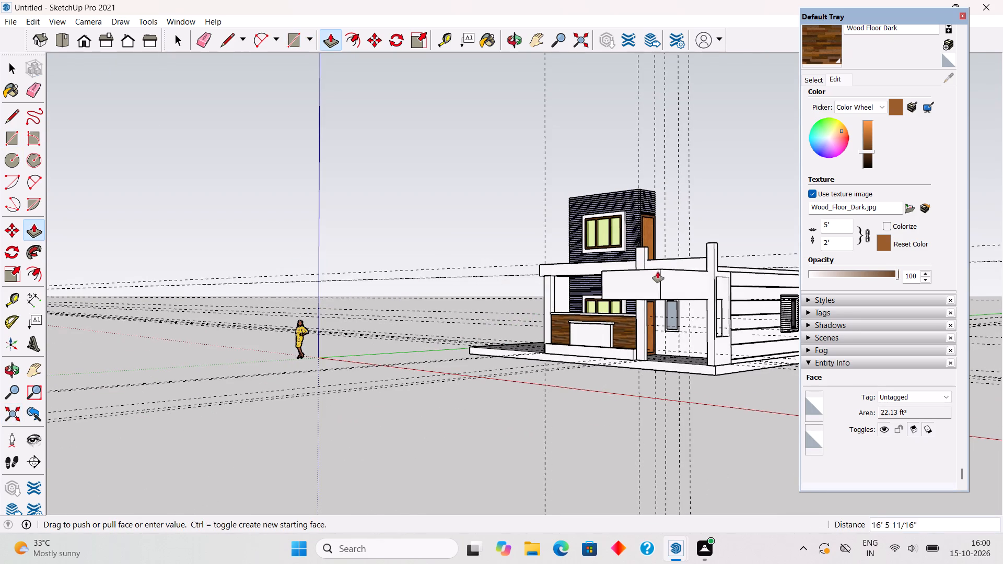
{"action": "scroll", "coordinate": [692, 287], "scroll_direction": "up", "scroll_amount": 5}
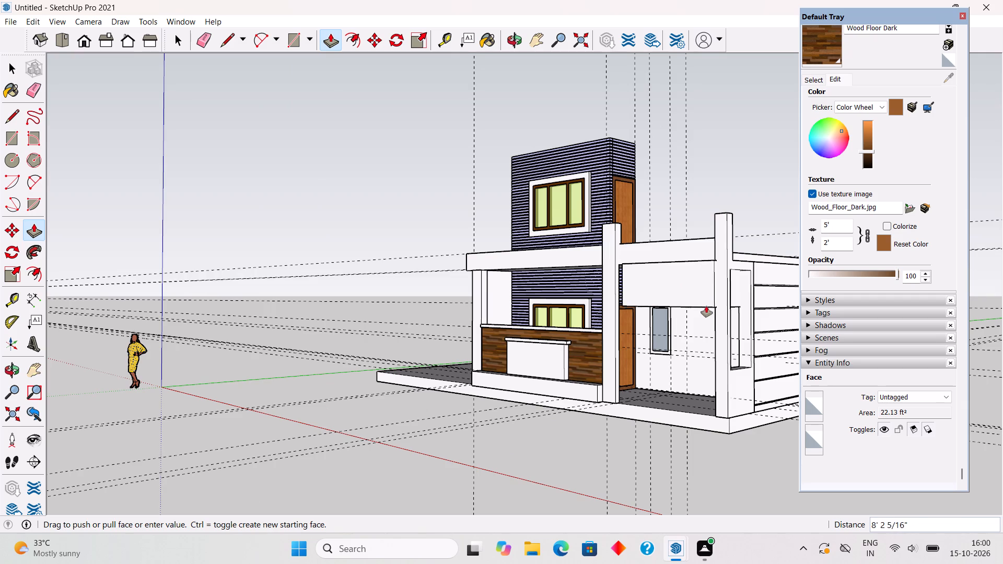
{"action": "middle_click_drag", "start_coordinate": [704, 331], "coordinate": [825, 343]}
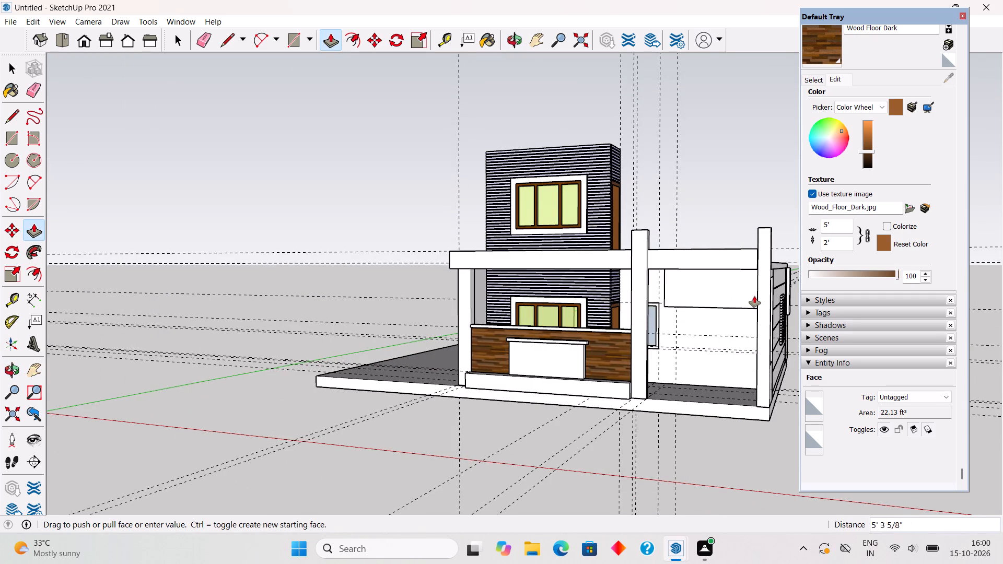
{"action": "middle_click_drag", "start_coordinate": [754, 296], "coordinate": [849, 322]}
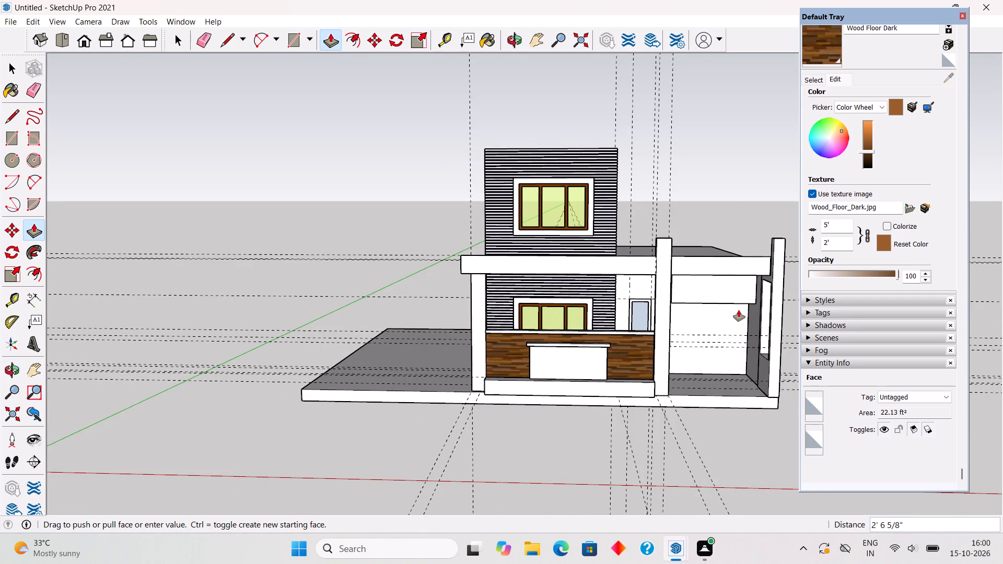
{"action": "type", "text": "2'"}
{"action": "key", "text": "Return"}
{"action": "key", "text": "space"}
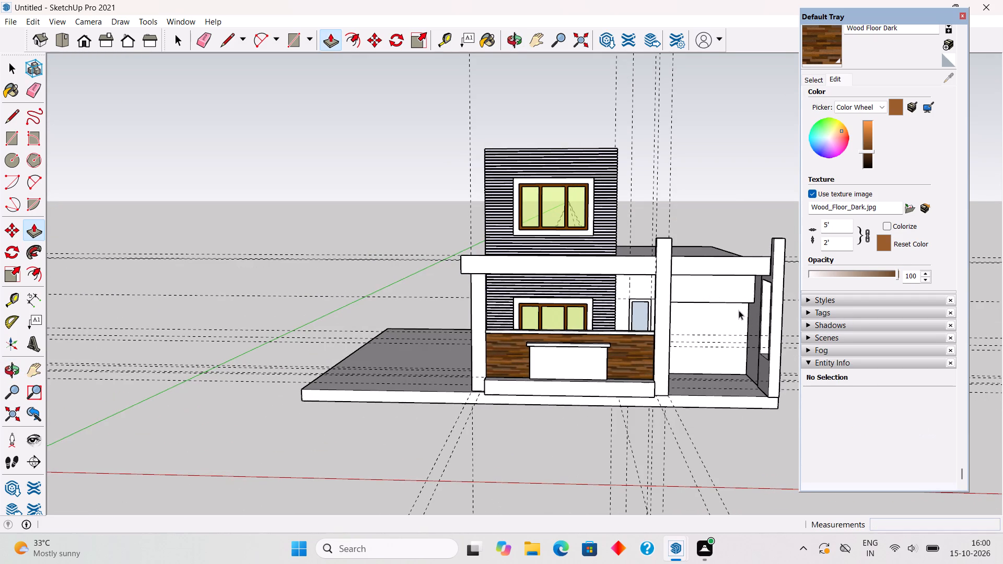
Select the whole box under the bay's ceiling and make it a group.
{"action": "middle_click_drag", "start_coordinate": [739, 310], "coordinate": [625, 289]}
{"action": "scroll", "coordinate": [639, 291], "scroll_direction": "up", "scroll_amount": 5}
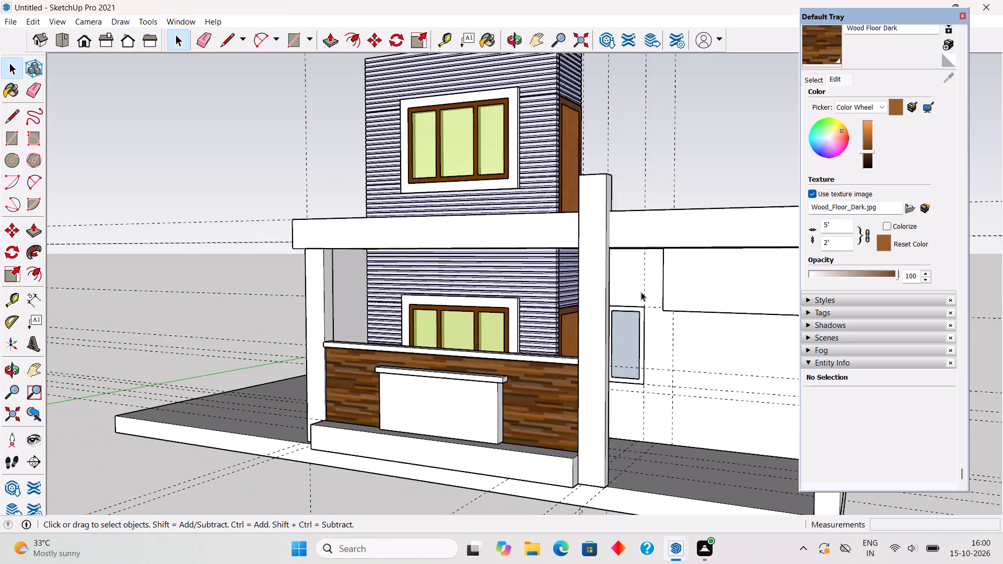
{"action": "middle_click_drag", "start_coordinate": [726, 298], "coordinate": [596, 242]}
{"action": "scroll", "coordinate": [596, 242], "scroll_direction": "up", "scroll_amount": 2}
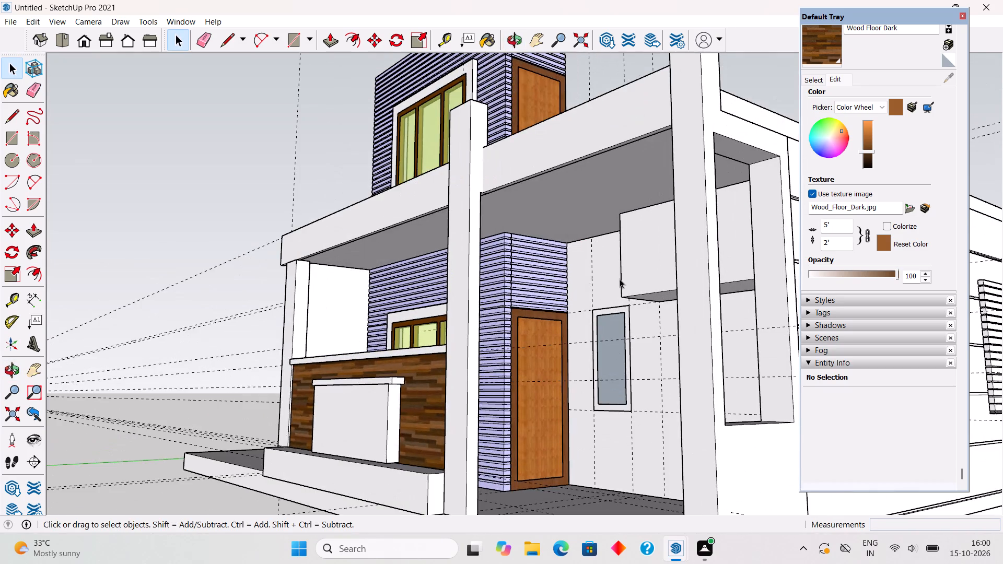
{"action": "scroll", "coordinate": [620, 279], "scroll_direction": "up", "scroll_amount": 3}
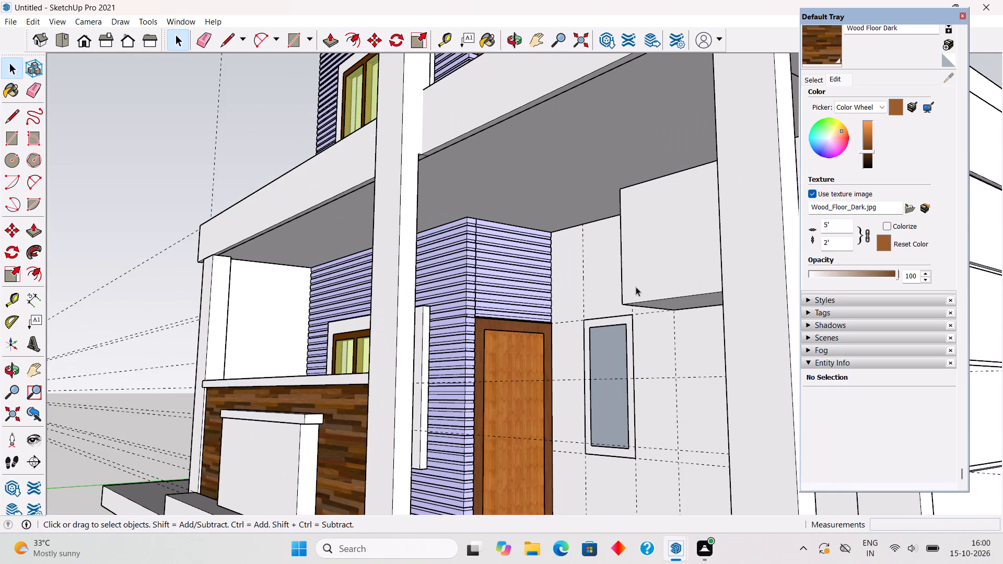
{"action": "scroll", "coordinate": [647, 274], "scroll_direction": "down", "scroll_amount": 5}
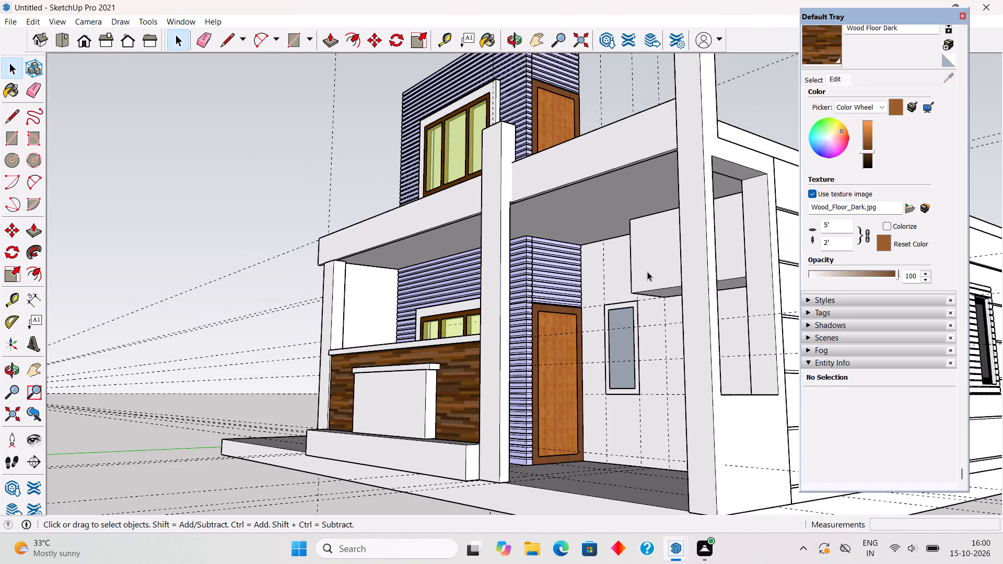
{"action": "triple_click", "coordinate": [647, 272]}
{"action": "right_click", "coordinate": [647, 272]}
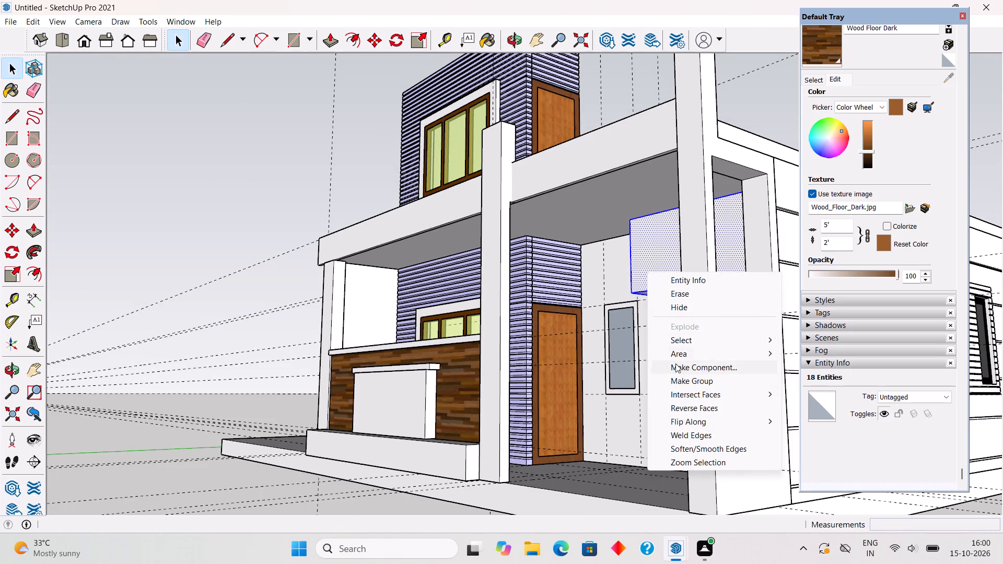
{"action": "left_click", "coordinate": [682, 386]}
Examine the grouped box against the pillars, ceiling and back wall from the front, from a distance and from below.
{"action": "middle_click_drag", "start_coordinate": [530, 237], "coordinate": [779, 242]}
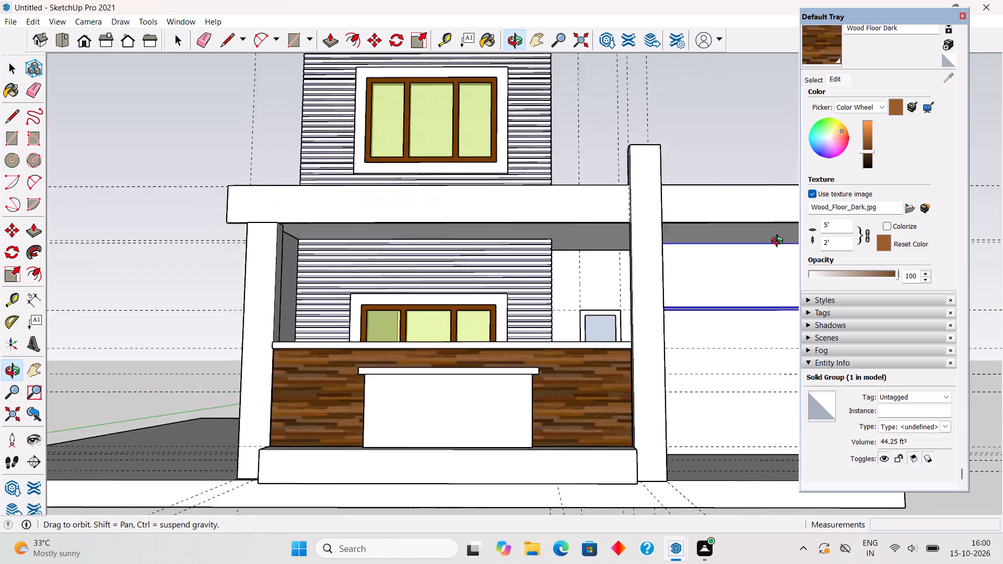
{"action": "middle_click_drag", "start_coordinate": [779, 242], "coordinate": [736, 280]}
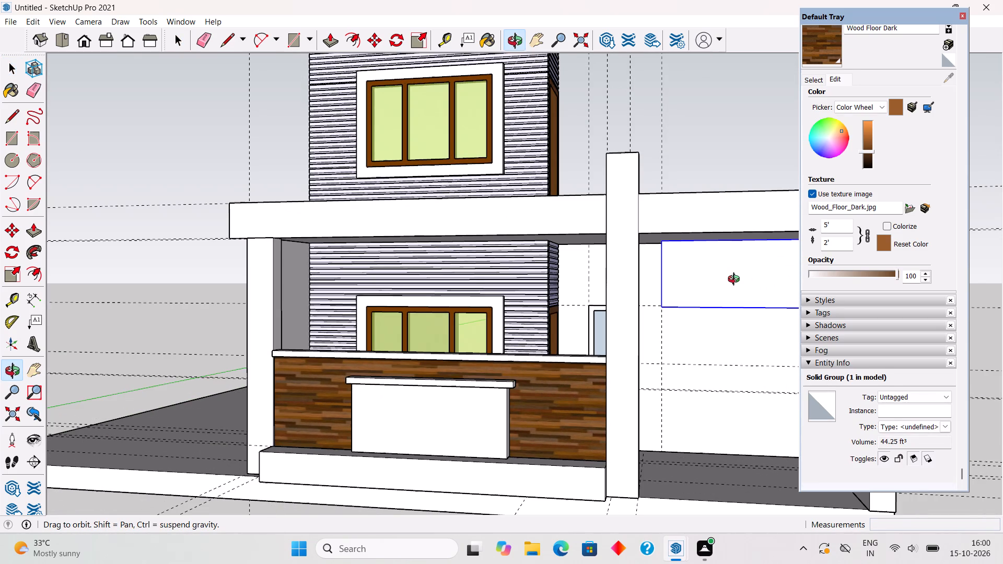
{"action": "middle_click_drag", "start_coordinate": [736, 280], "coordinate": [737, 281]}
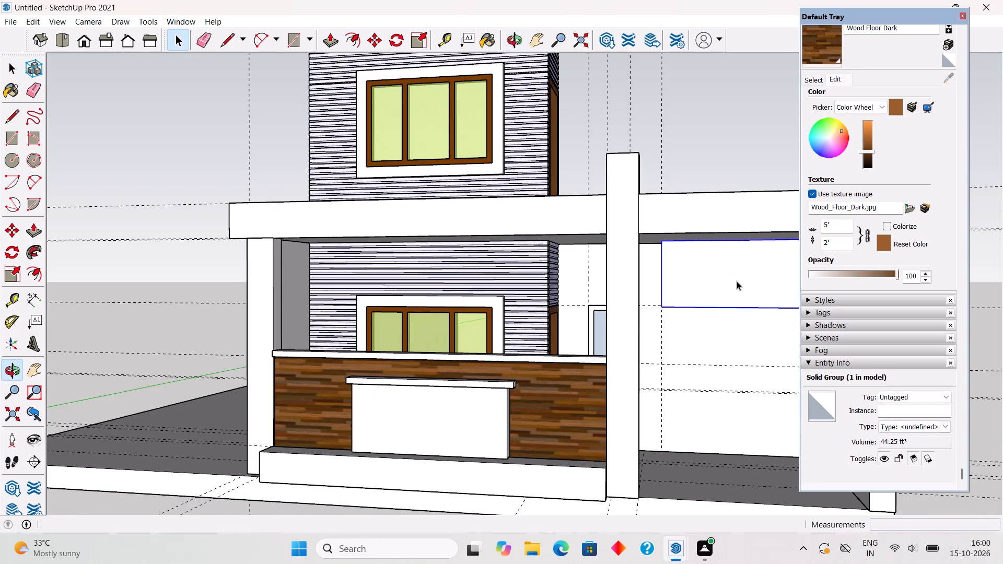
{"action": "scroll", "coordinate": [737, 281], "scroll_direction": "down", "scroll_amount": 2}
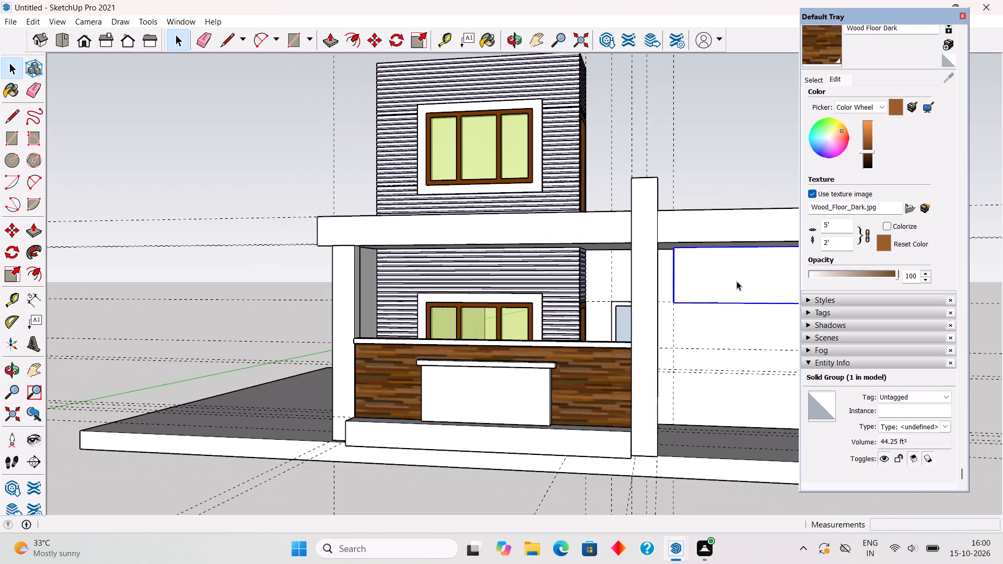
{"action": "scroll", "coordinate": [737, 281], "scroll_direction": "down", "scroll_amount": 3}
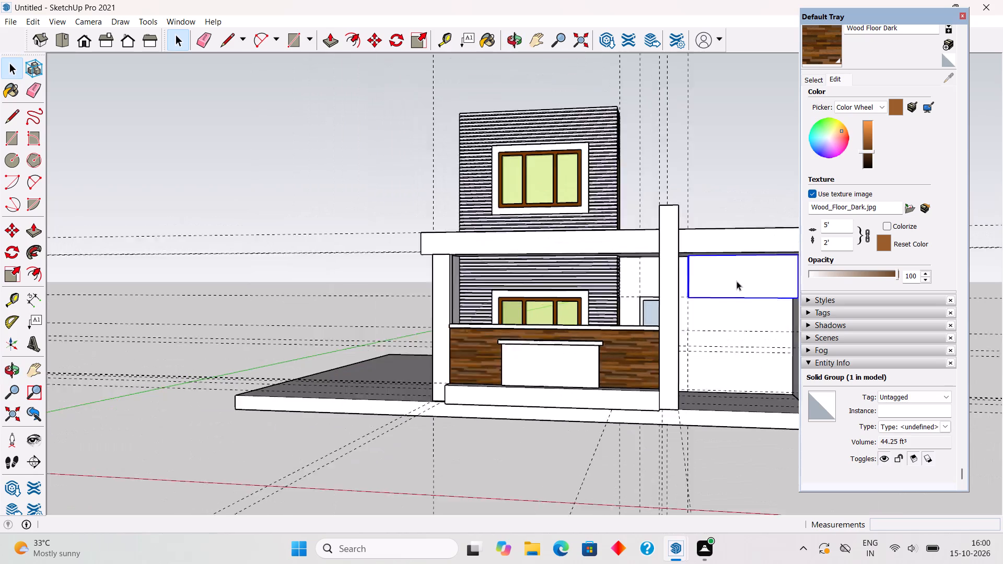
{"action": "scroll", "coordinate": [737, 281], "scroll_direction": "down", "scroll_amount": 3}
{"action": "scroll", "coordinate": [705, 316], "scroll_direction": "up", "scroll_amount": 3}
{"action": "scroll", "coordinate": [624, 295], "scroll_direction": "down", "scroll_amount": 9}
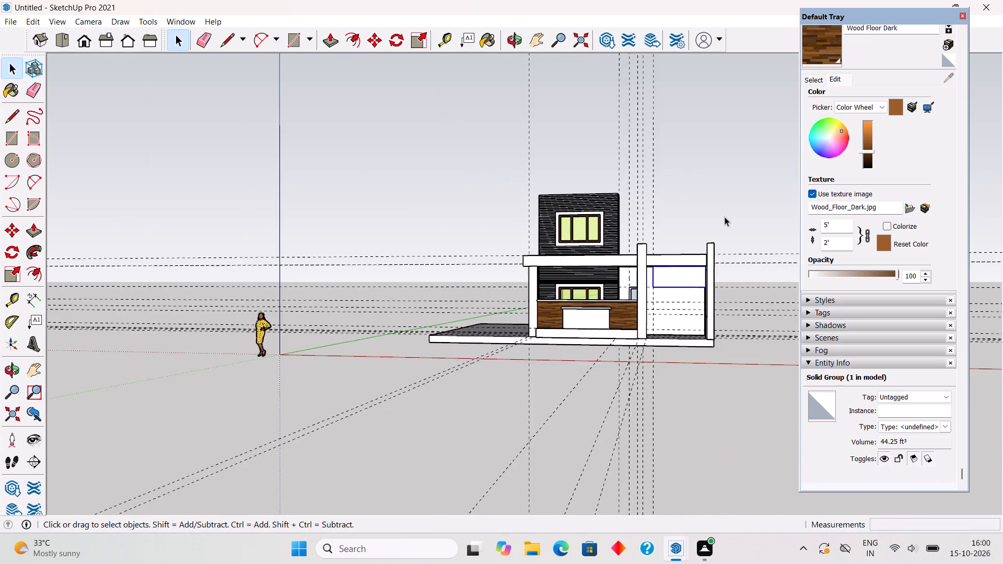
{"action": "scroll", "coordinate": [733, 212], "scroll_direction": "up", "scroll_amount": 9}
{"action": "middle_click_drag", "start_coordinate": [567, 439], "coordinate": [607, 350]}
{"action": "scroll", "coordinate": [611, 356], "scroll_direction": "up", "scroll_amount": 4}
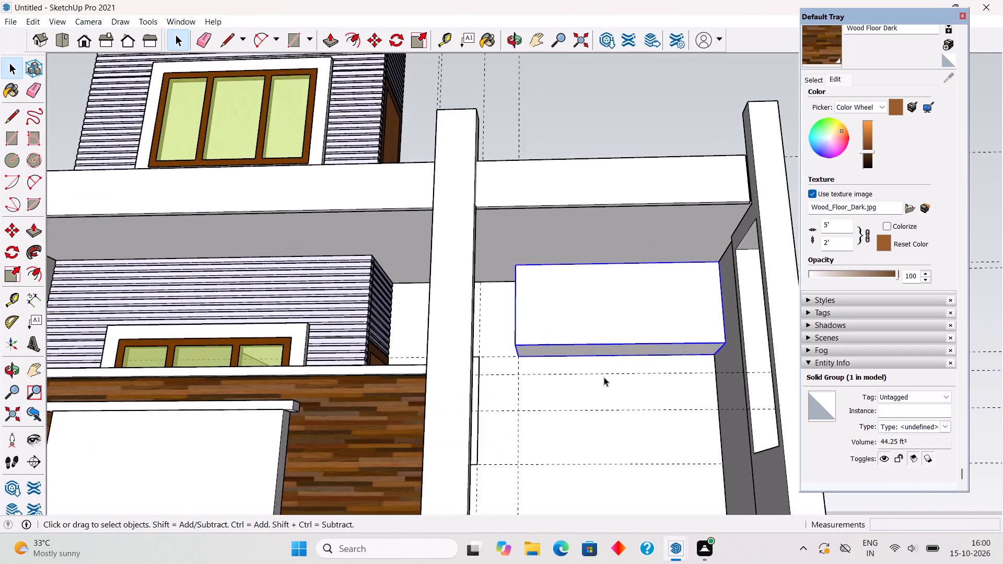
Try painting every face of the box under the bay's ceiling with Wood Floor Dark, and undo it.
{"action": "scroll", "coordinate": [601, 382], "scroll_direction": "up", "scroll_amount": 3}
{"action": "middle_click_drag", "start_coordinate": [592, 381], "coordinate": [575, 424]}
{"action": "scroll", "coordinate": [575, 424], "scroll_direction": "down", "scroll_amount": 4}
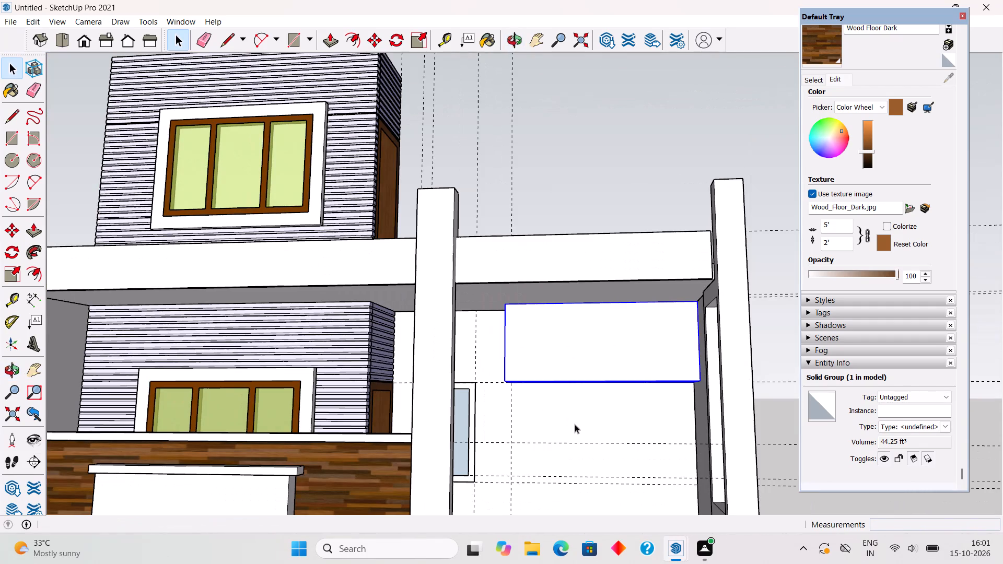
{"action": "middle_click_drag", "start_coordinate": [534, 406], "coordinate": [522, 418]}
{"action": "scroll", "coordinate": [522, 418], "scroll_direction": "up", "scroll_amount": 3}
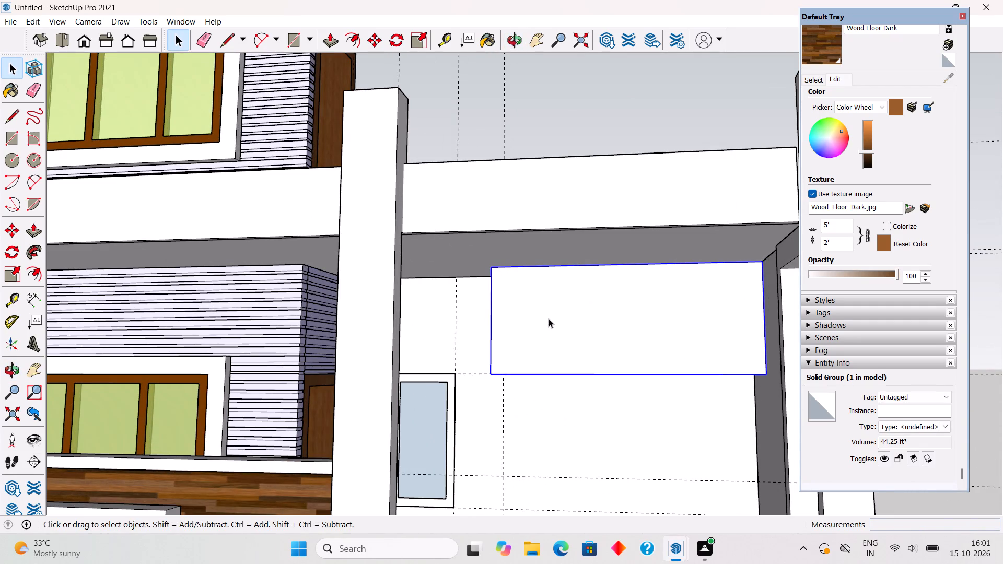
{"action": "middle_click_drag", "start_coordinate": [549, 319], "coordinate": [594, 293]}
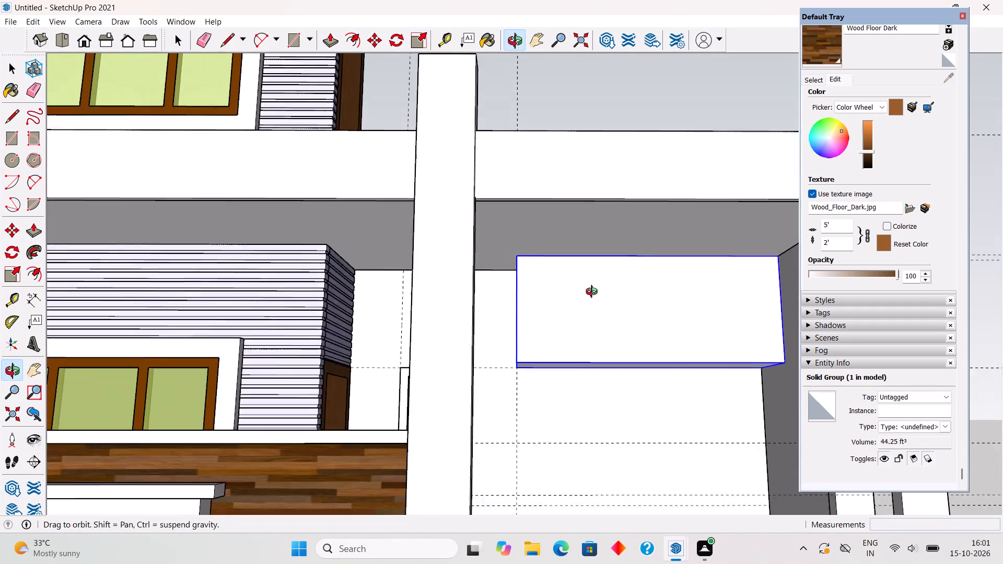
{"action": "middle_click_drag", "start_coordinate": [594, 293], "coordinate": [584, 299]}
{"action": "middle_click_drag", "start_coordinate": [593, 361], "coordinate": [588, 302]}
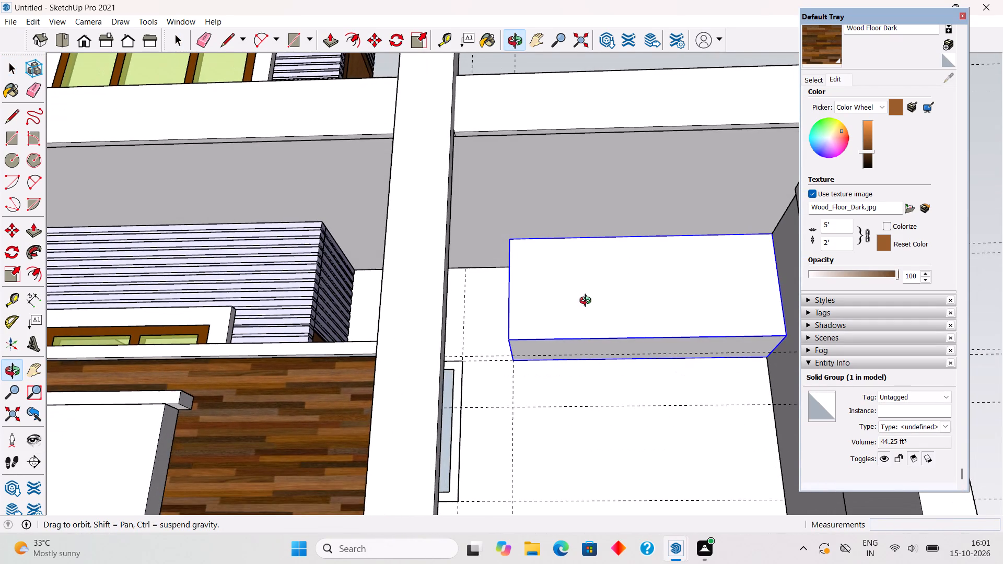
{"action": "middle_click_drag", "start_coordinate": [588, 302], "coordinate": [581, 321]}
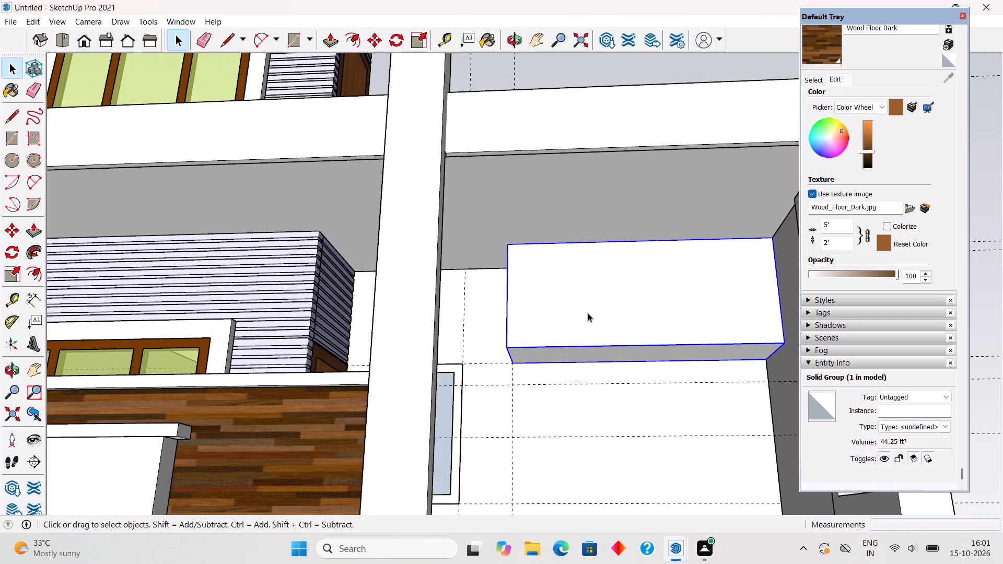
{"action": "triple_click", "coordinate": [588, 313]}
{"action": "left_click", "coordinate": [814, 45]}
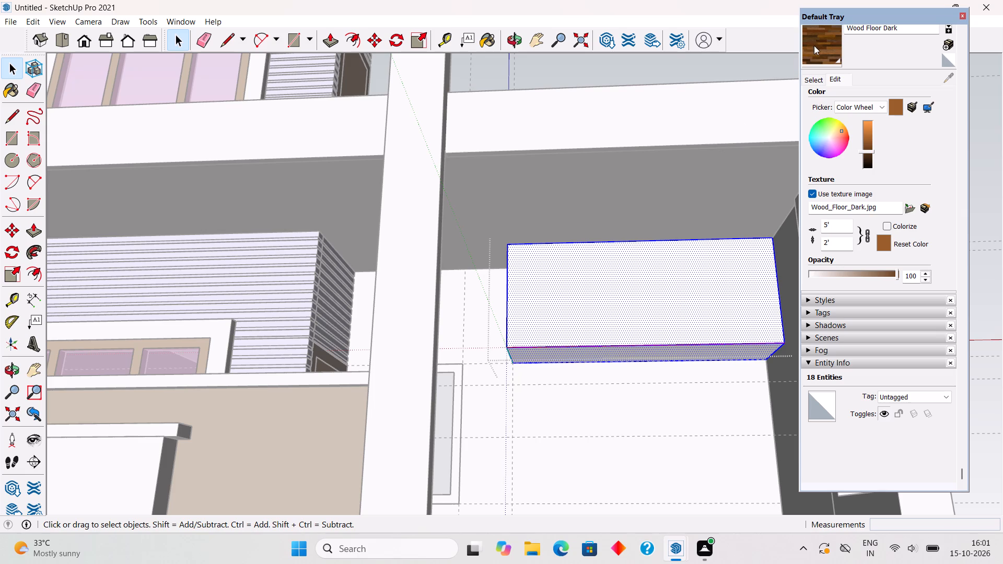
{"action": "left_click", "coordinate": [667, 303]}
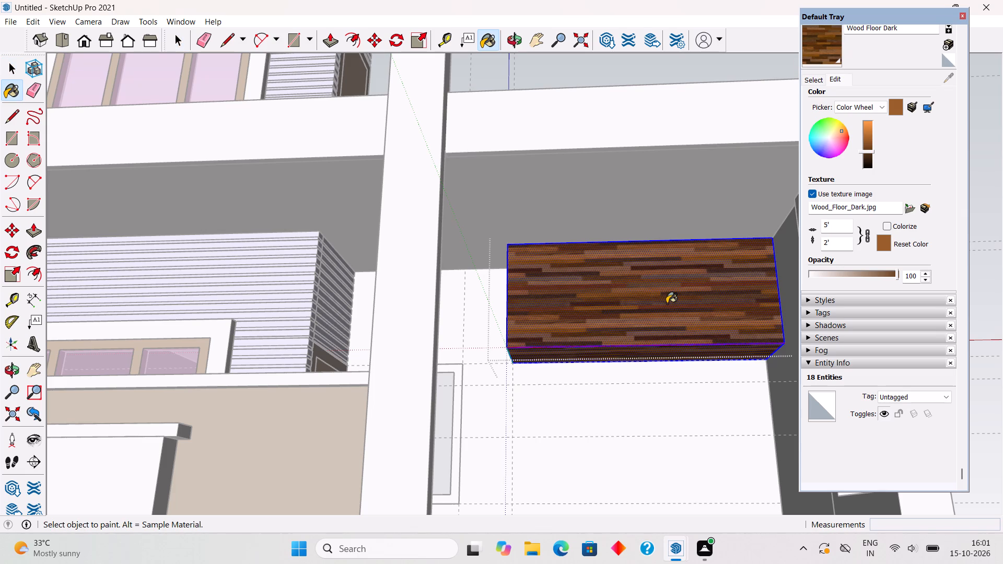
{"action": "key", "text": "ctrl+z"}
Paint only the front face of the box under the bay's ceiling with Wood Floor Dark and leave the group.
{"action": "key", "text": "space"}
{"action": "left_click", "coordinate": [667, 303]}
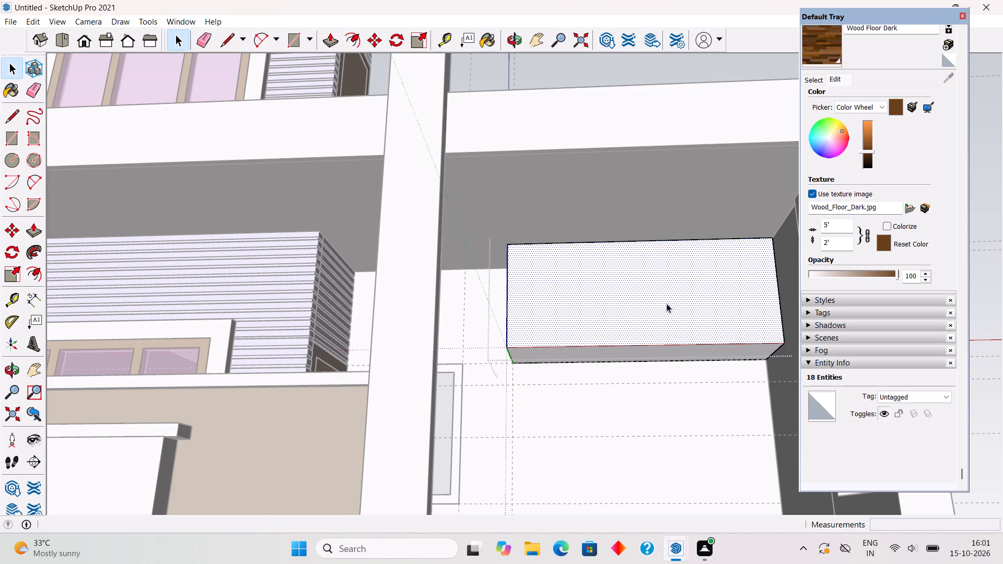
{"action": "left_click", "coordinate": [667, 303]}
{"action": "left_click", "coordinate": [828, 58]}
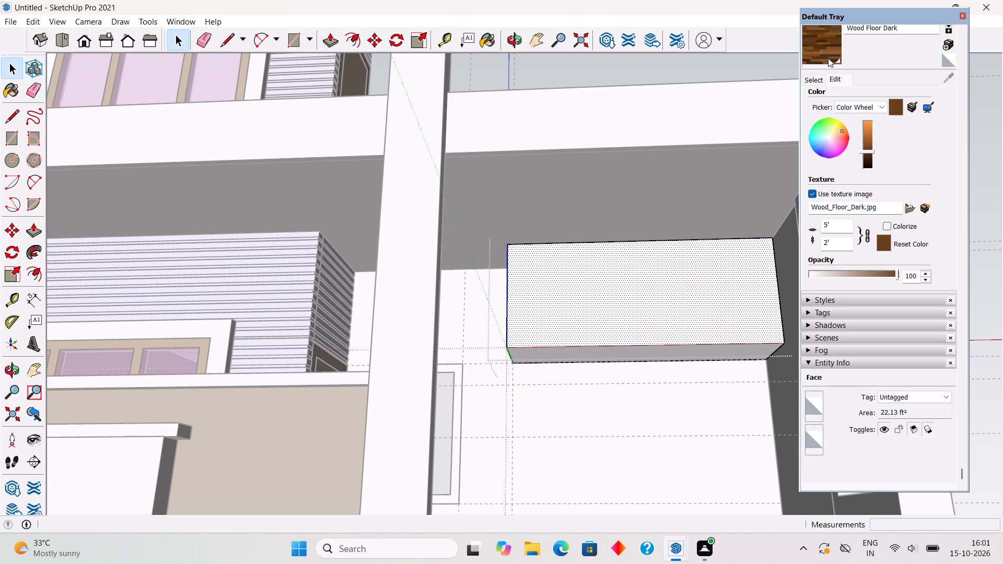
{"action": "left_click", "coordinate": [701, 316]}
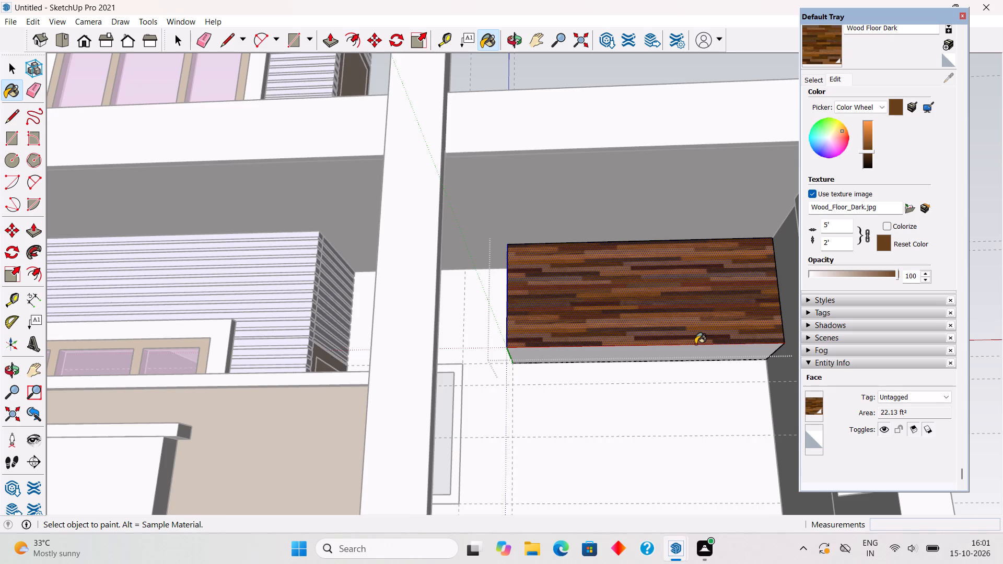
{"action": "scroll", "coordinate": [695, 344], "scroll_direction": "down", "scroll_amount": 1}
{"action": "key", "text": "space"}
{"action": "scroll", "coordinate": [695, 344], "scroll_direction": "down", "scroll_amount": 10}
{"action": "left_click", "coordinate": [699, 211]}
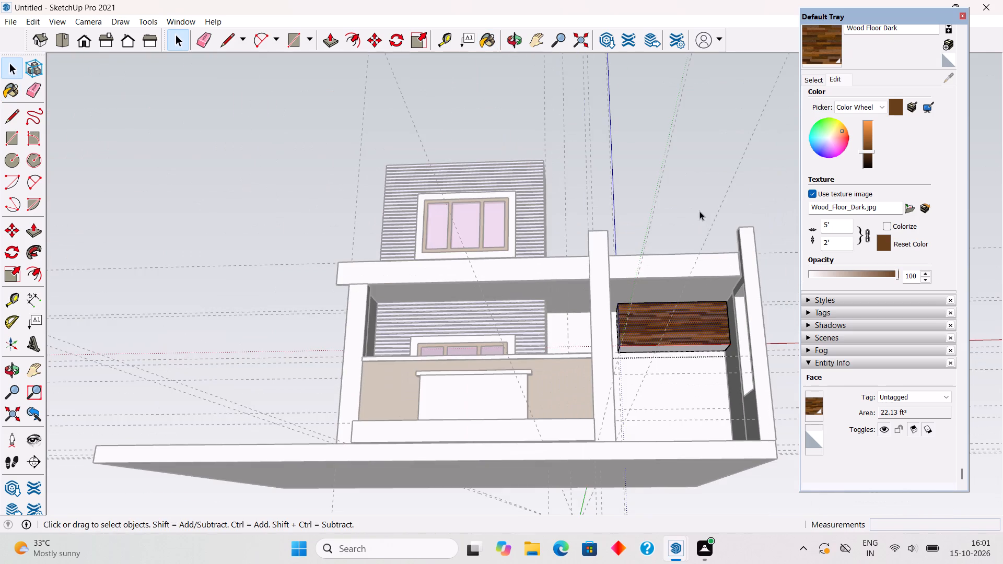
Examine the wood-clad box against the beam, pillars, window and back wall from several angles and distances.
{"action": "middle_click_drag", "start_coordinate": [678, 326], "coordinate": [621, 423]}
{"action": "scroll", "coordinate": [613, 374], "scroll_direction": "up", "scroll_amount": 4}
{"action": "middle_click_drag", "start_coordinate": [686, 359], "coordinate": [612, 350]}
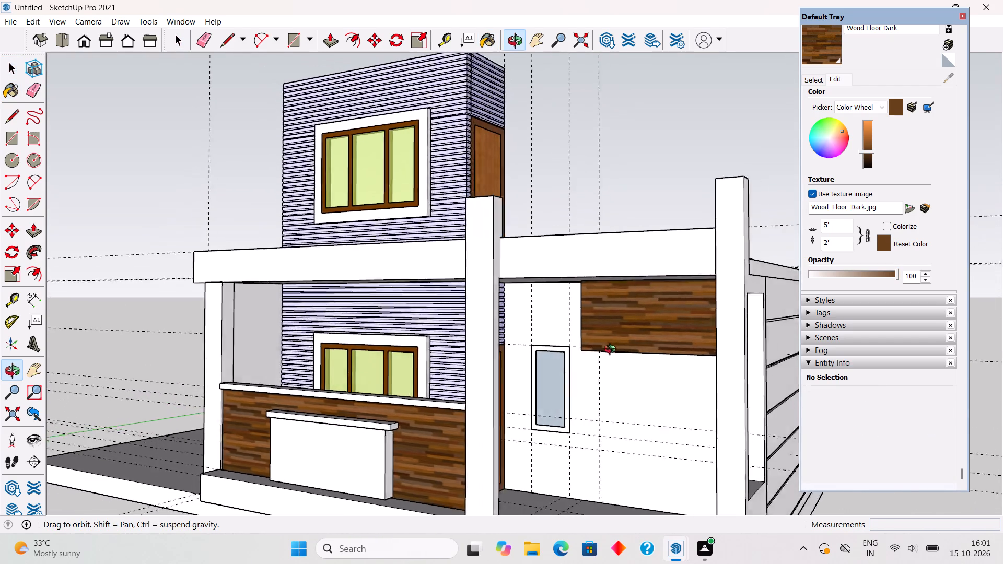
{"action": "middle_click_drag", "start_coordinate": [612, 350], "coordinate": [631, 334]}
{"action": "scroll", "coordinate": [620, 329], "scroll_direction": "up", "scroll_amount": 4}
{"action": "middle_click_drag", "start_coordinate": [652, 365], "coordinate": [717, 386]}
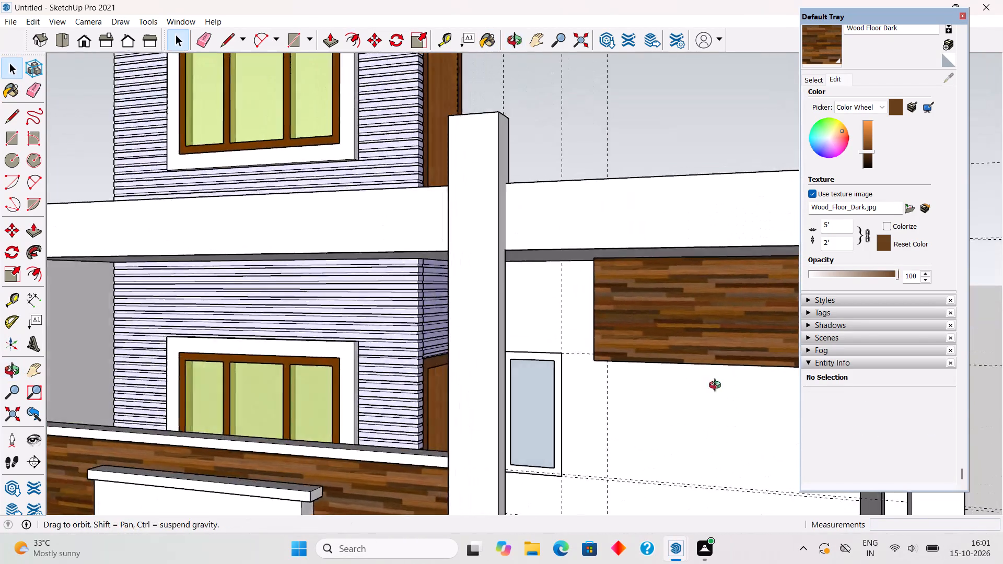
{"action": "middle_click_drag", "start_coordinate": [717, 386], "coordinate": [729, 384]}
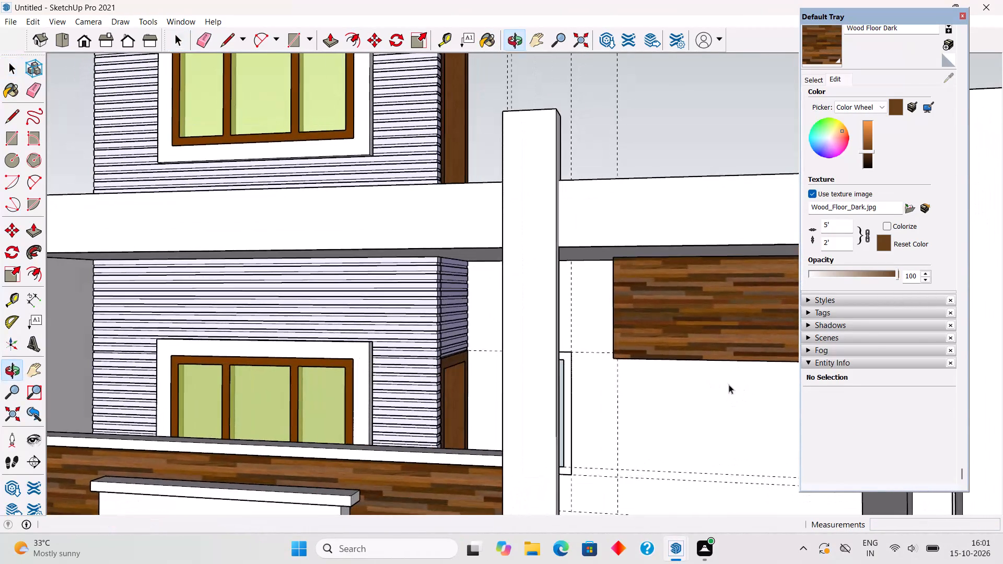
{"action": "scroll", "coordinate": [652, 395], "scroll_direction": "down", "scroll_amount": 3}
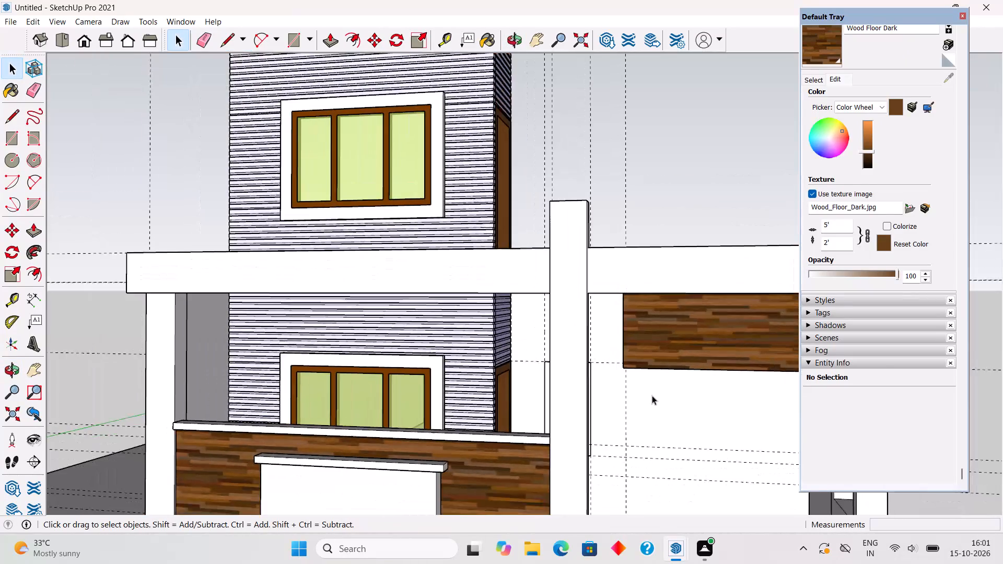
{"action": "scroll", "coordinate": [652, 395], "scroll_direction": "down", "scroll_amount": 5}
{"action": "scroll", "coordinate": [781, 413], "scroll_direction": "up", "scroll_amount": 5}
{"action": "scroll", "coordinate": [705, 421], "scroll_direction": "up", "scroll_amount": 4}
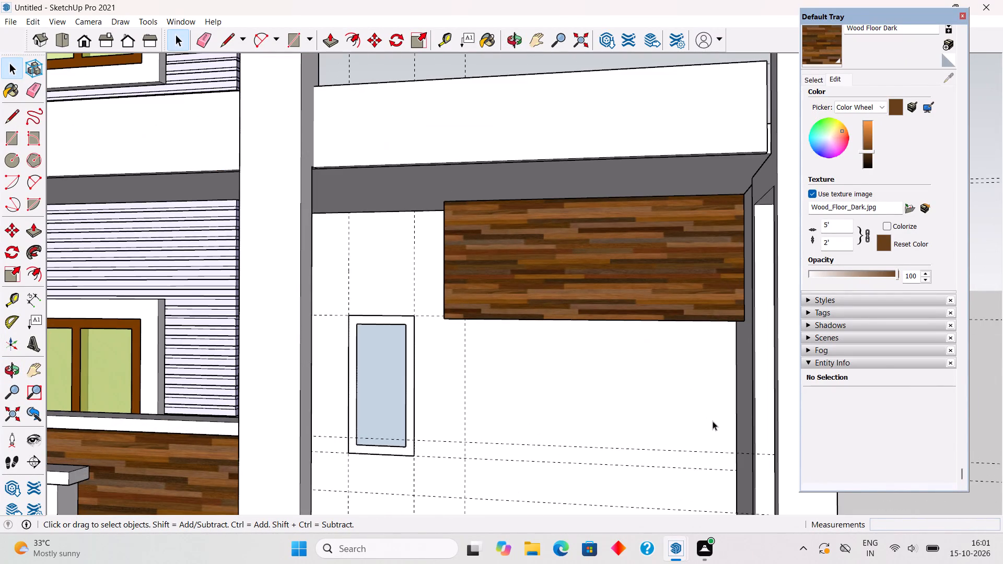
{"action": "middle_click_drag", "start_coordinate": [690, 421], "coordinate": [733, 426]}
{"action": "scroll", "coordinate": [733, 426], "scroll_direction": "up", "scroll_amount": 1}
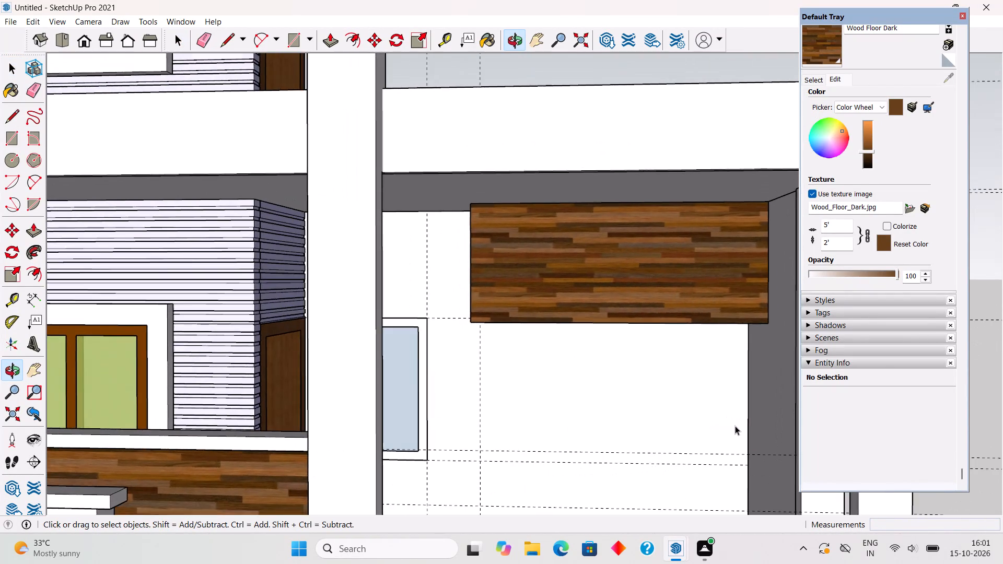
Measure the width of the bay's back wall from its far corner to the end beside the slatted wall.
{"action": "scroll", "coordinate": [735, 426], "scroll_direction": "up", "scroll_amount": 1}
{"action": "key", "text": "t"}
{"action": "left_click", "coordinate": [753, 409]}
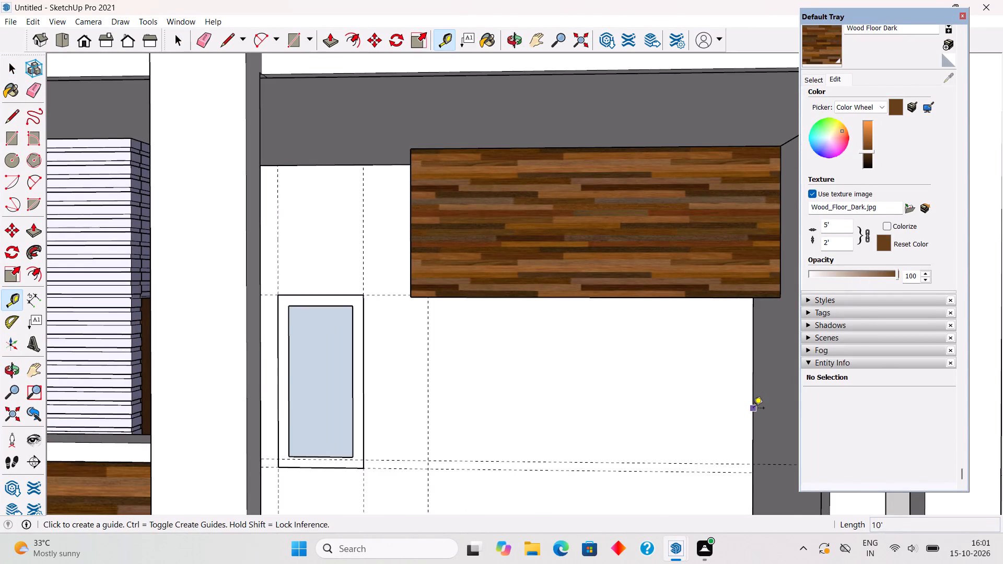
{"action": "scroll", "coordinate": [469, 425], "scroll_direction": "down", "scroll_amount": 2}
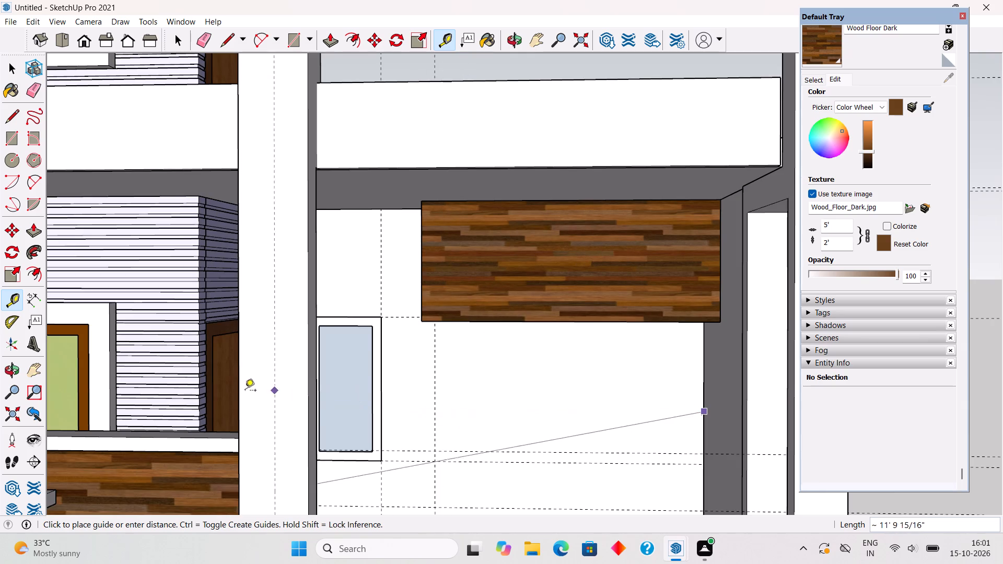
{"action": "middle_click_drag", "start_coordinate": [242, 397], "coordinate": [345, 416]}
{"action": "scroll", "coordinate": [251, 390], "scroll_direction": "up", "scroll_amount": 4}
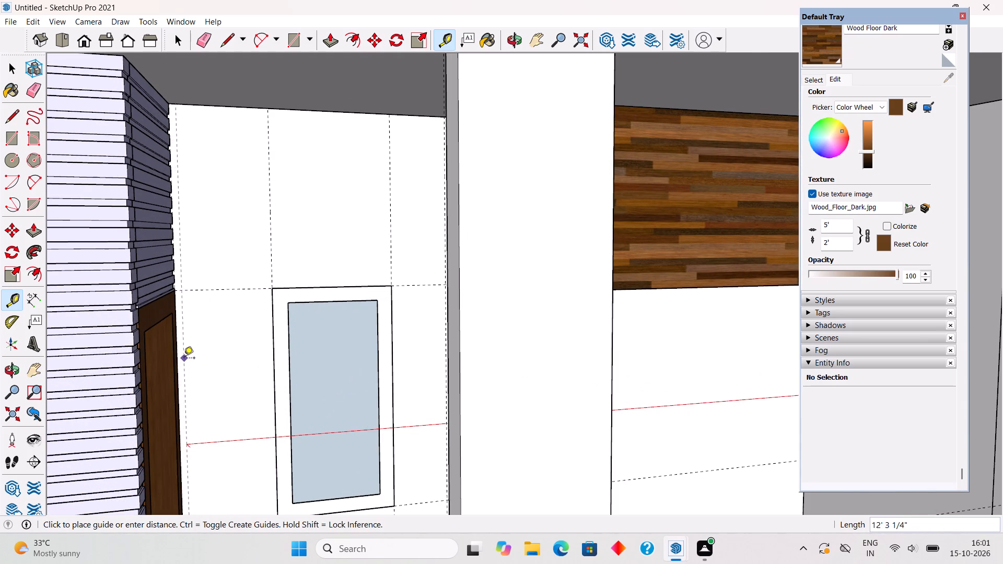
{"action": "scroll", "coordinate": [184, 358], "scroll_direction": "up", "scroll_amount": 2}
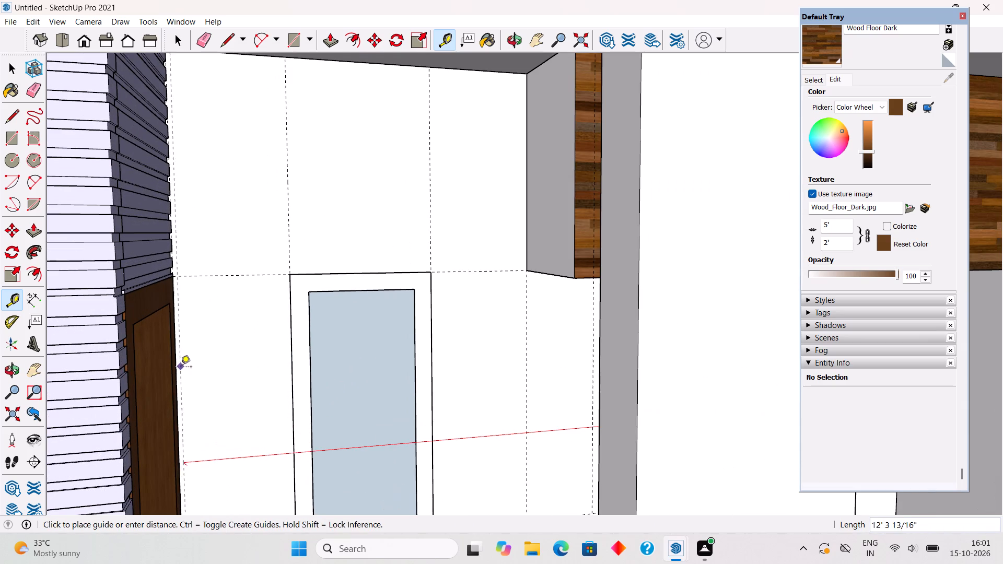
{"action": "key", "text": "space"}
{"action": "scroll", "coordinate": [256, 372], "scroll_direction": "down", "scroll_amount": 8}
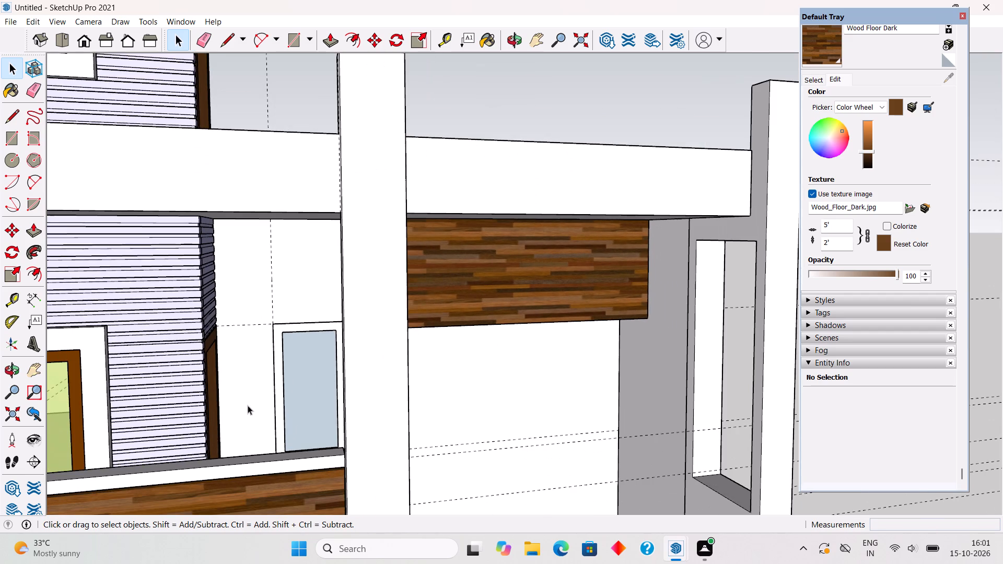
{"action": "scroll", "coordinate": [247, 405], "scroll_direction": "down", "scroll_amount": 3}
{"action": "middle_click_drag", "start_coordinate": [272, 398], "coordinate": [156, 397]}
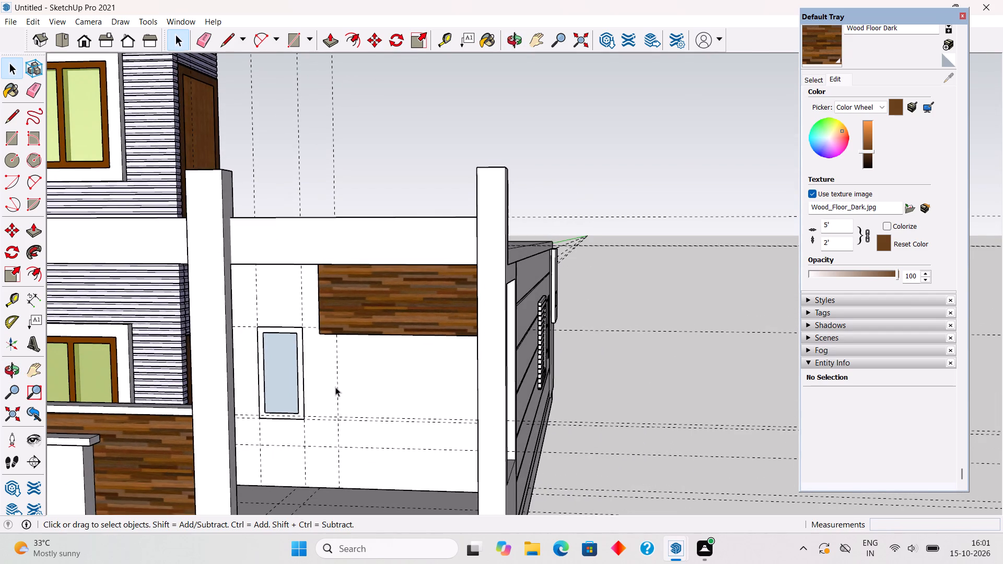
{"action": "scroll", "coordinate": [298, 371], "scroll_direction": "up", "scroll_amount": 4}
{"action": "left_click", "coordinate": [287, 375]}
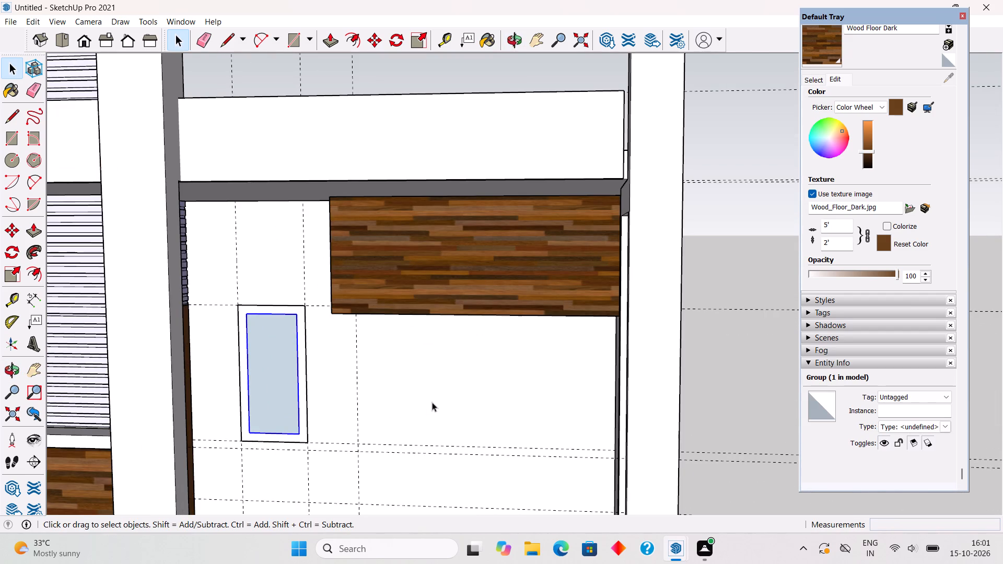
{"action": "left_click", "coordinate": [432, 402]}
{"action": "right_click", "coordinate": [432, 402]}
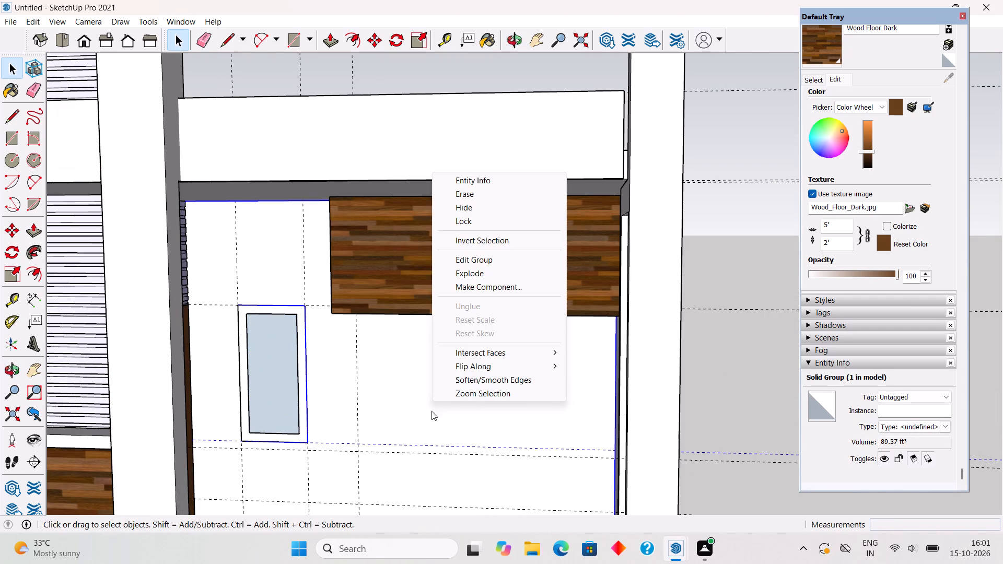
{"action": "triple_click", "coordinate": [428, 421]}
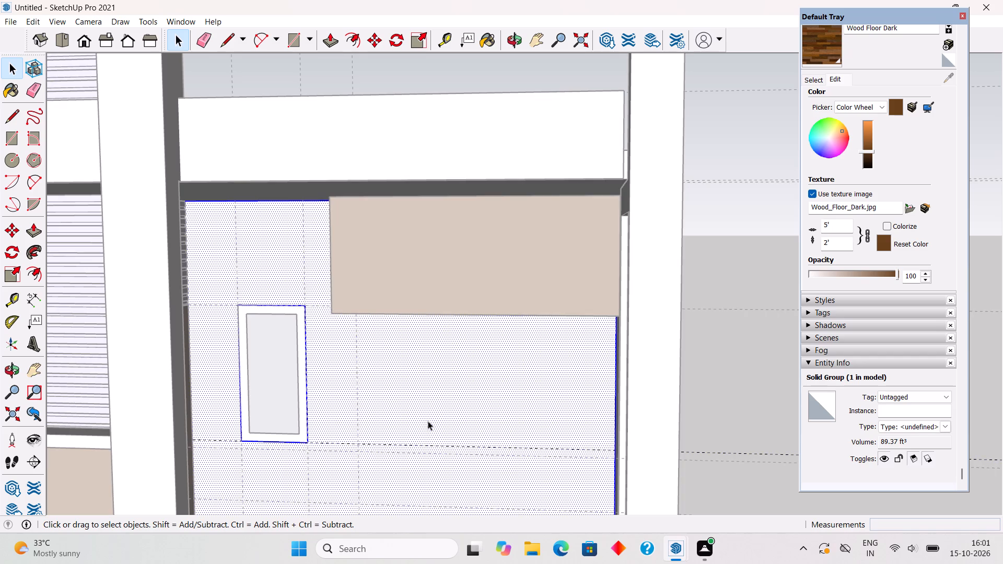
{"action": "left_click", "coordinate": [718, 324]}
Isolate the bay's back wall group by inverting its selection and hiding everything else in the model.
{"action": "left_click", "coordinate": [500, 411]}
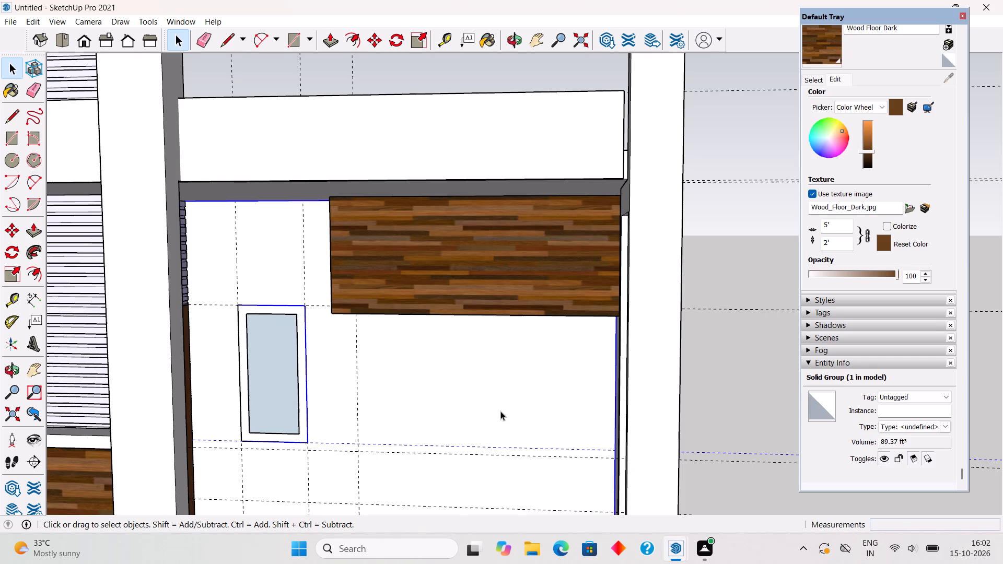
{"action": "middle_click_drag", "start_coordinate": [462, 434], "coordinate": [467, 425]}
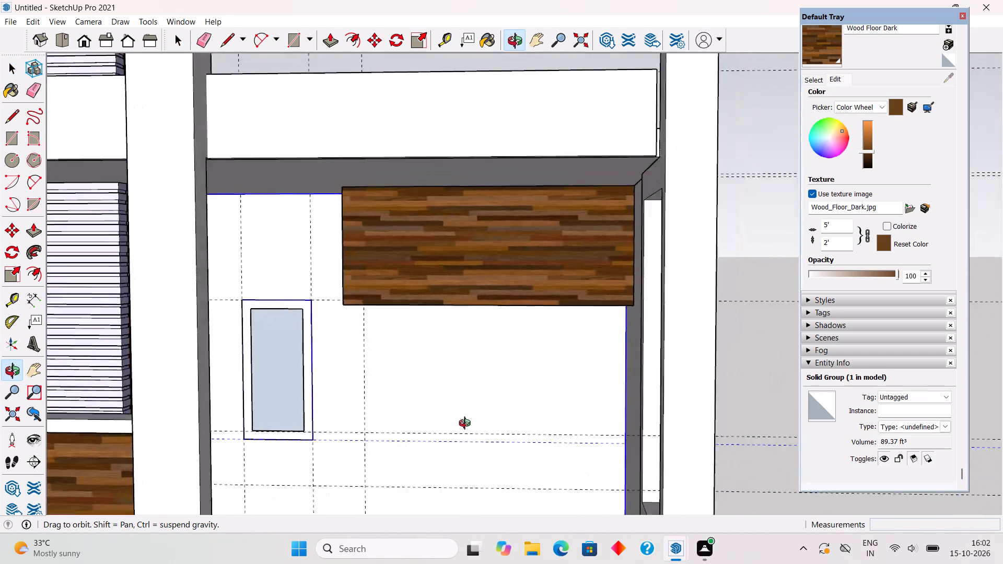
{"action": "middle_click_drag", "start_coordinate": [467, 425], "coordinate": [564, 423]}
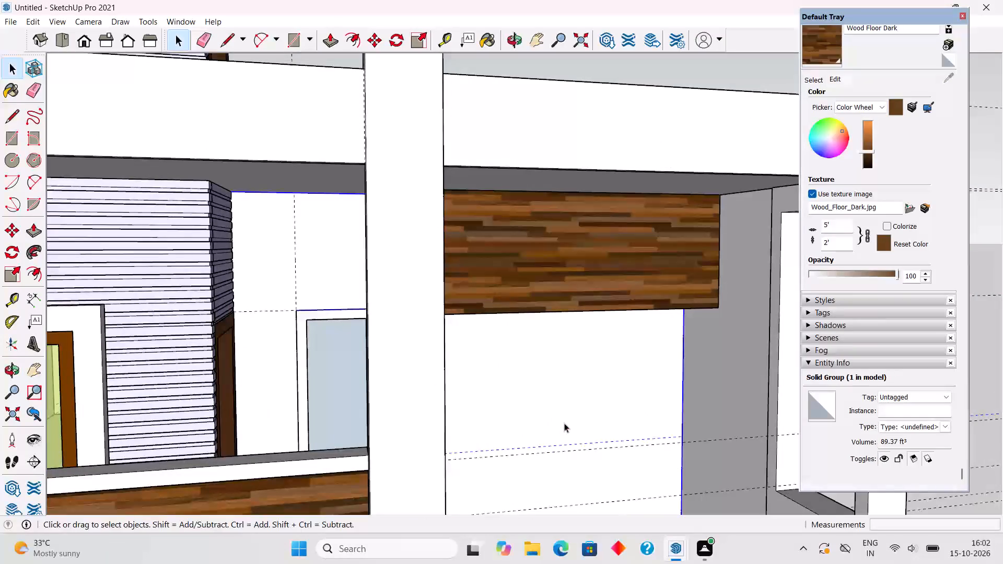
{"action": "right_click", "coordinate": [564, 423]}
{"action": "left_click", "coordinate": [609, 263]}
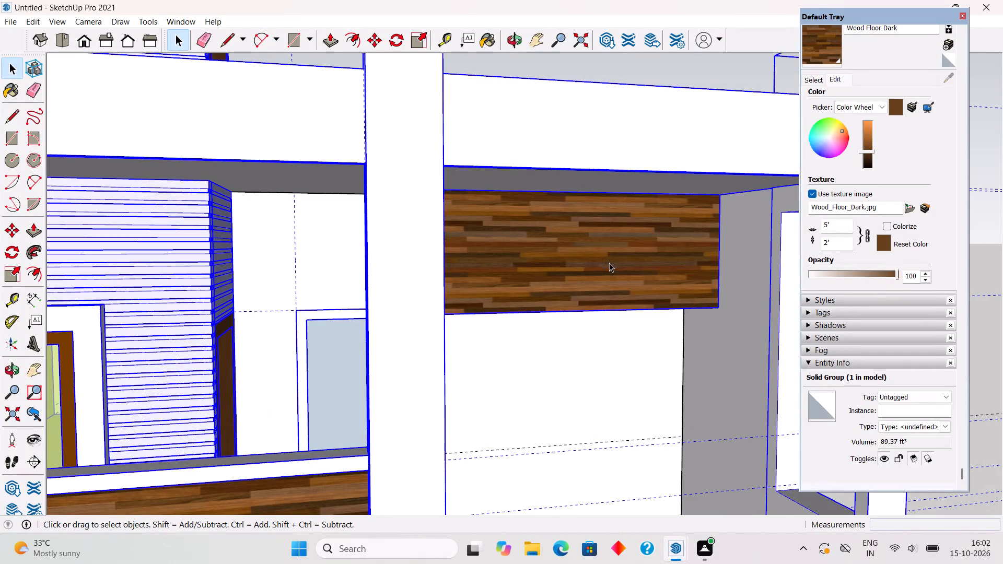
{"action": "right_click", "coordinate": [609, 263]}
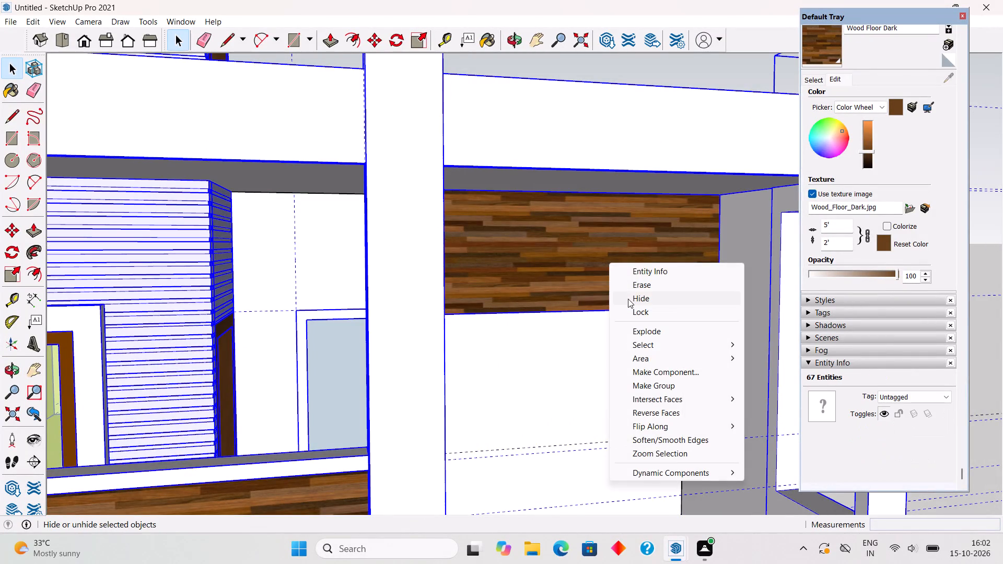
{"action": "left_click", "coordinate": [628, 299]}
Open the isolated back wall group and delete the horizontal guide line running along the window opening's sill.
{"action": "scroll", "coordinate": [531, 342], "scroll_direction": "down", "scroll_amount": 7}
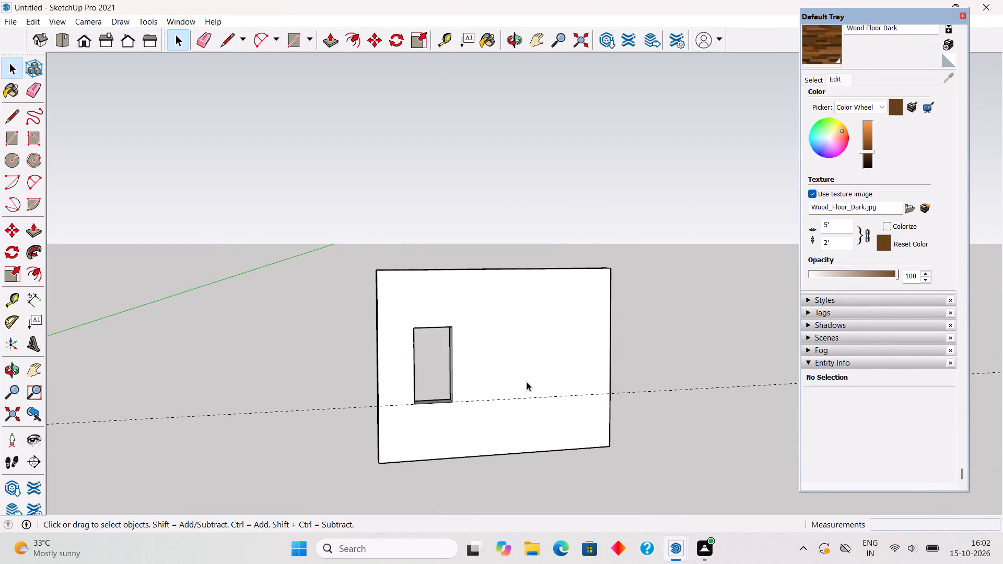
{"action": "middle_click_drag", "start_coordinate": [515, 400], "coordinate": [467, 407]}
{"action": "left_click", "coordinate": [623, 395]}
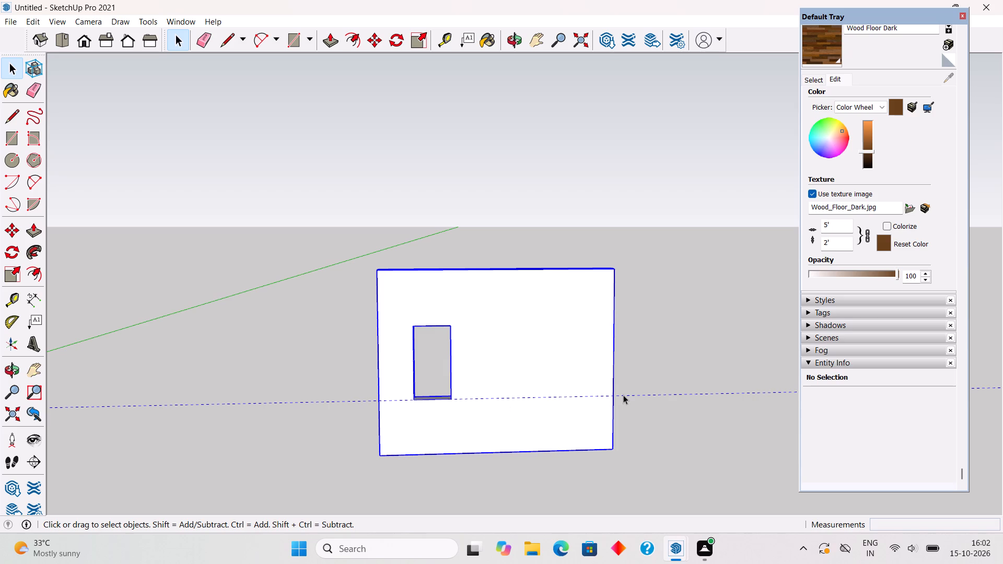
{"action": "left_click", "coordinate": [623, 395]}
{"action": "triple_click", "coordinate": [603, 378]}
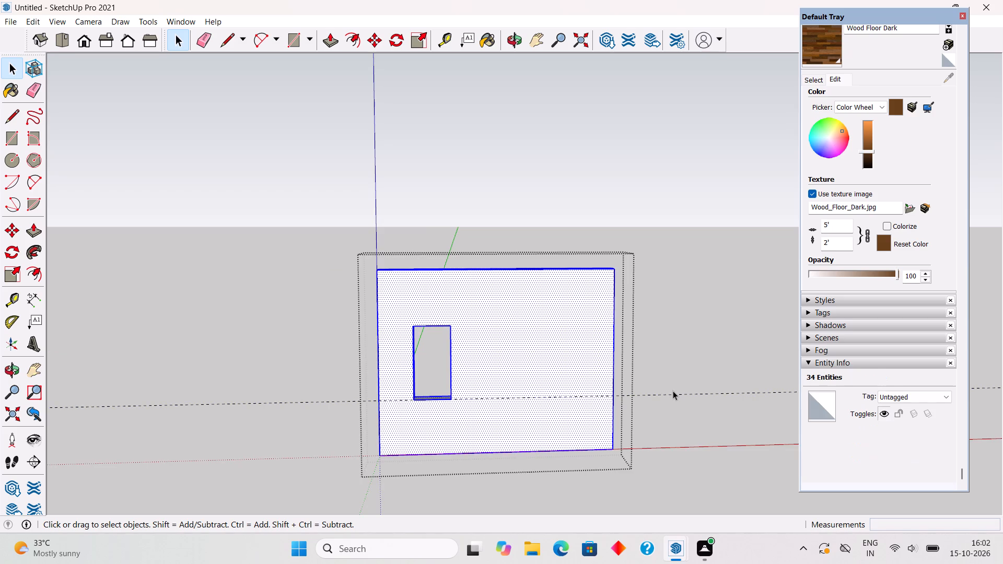
{"action": "left_click", "coordinate": [675, 395]}
{"action": "key", "text": "Delete"}
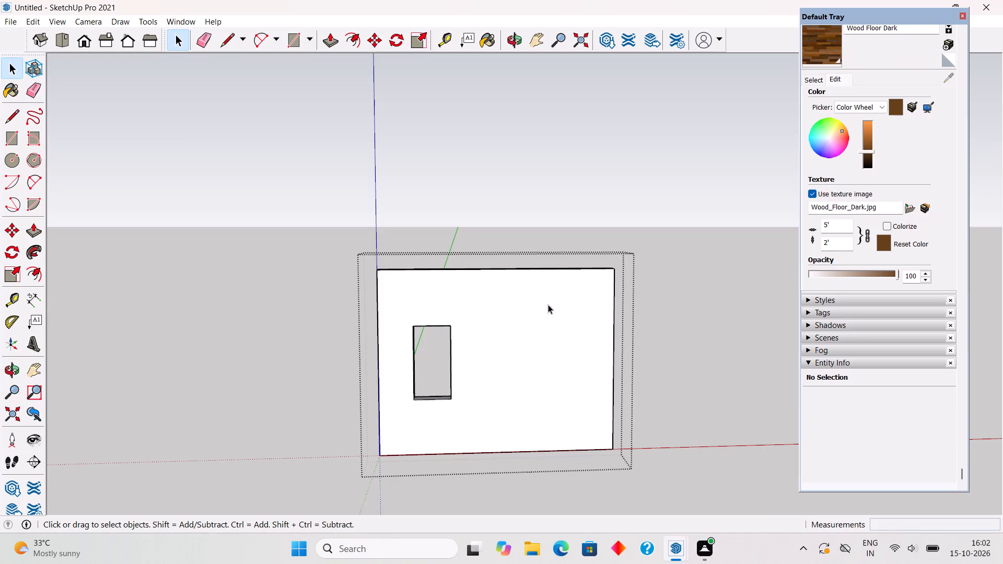
Place a horizontal guide 2" below the back wall's top edge and another guide 1" below the first.
{"action": "scroll", "coordinate": [596, 449], "scroll_direction": "up", "scroll_amount": 4}
{"action": "middle_click_drag", "start_coordinate": [630, 443], "coordinate": [564, 441]}
{"action": "scroll", "coordinate": [564, 441], "scroll_direction": "up", "scroll_amount": 2}
{"action": "middle_click_drag", "start_coordinate": [591, 478], "coordinate": [621, 479]}
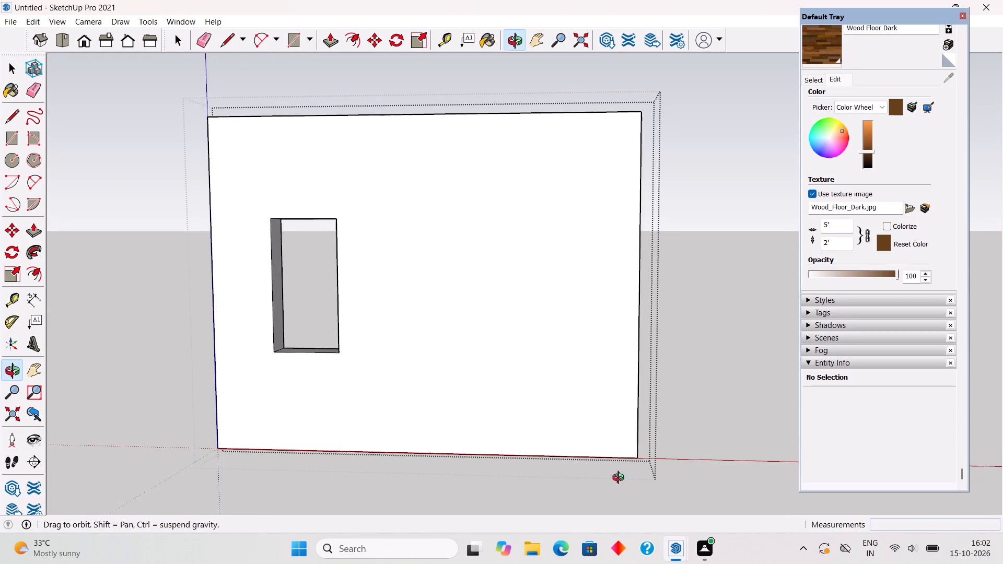
{"action": "middle_click_drag", "start_coordinate": [621, 479], "coordinate": [651, 474]}
{"action": "scroll", "coordinate": [458, 115], "scroll_direction": "up", "scroll_amount": 4}
{"action": "scroll", "coordinate": [458, 115], "scroll_direction": "down", "scroll_amount": 3}
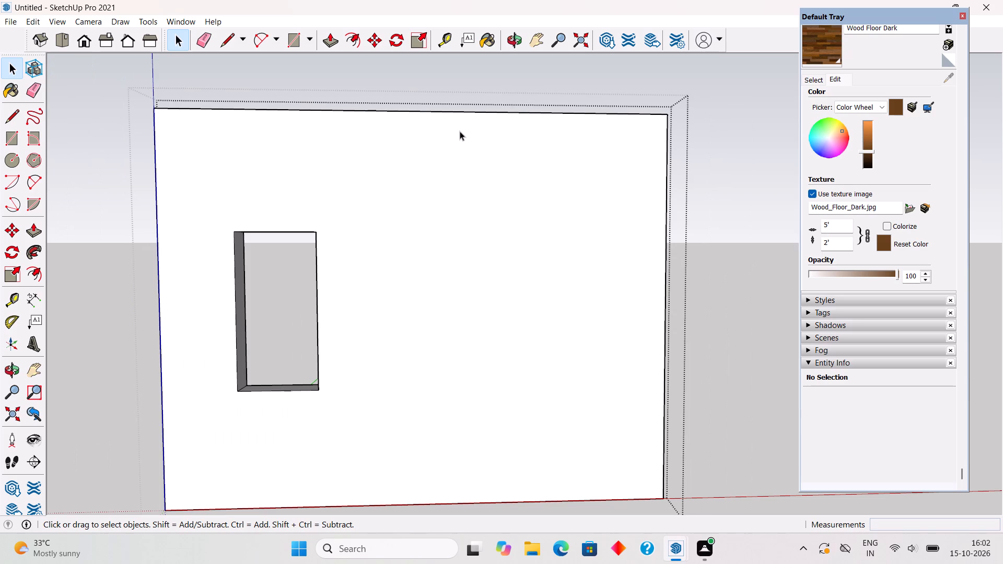
{"action": "key", "text": "t"}
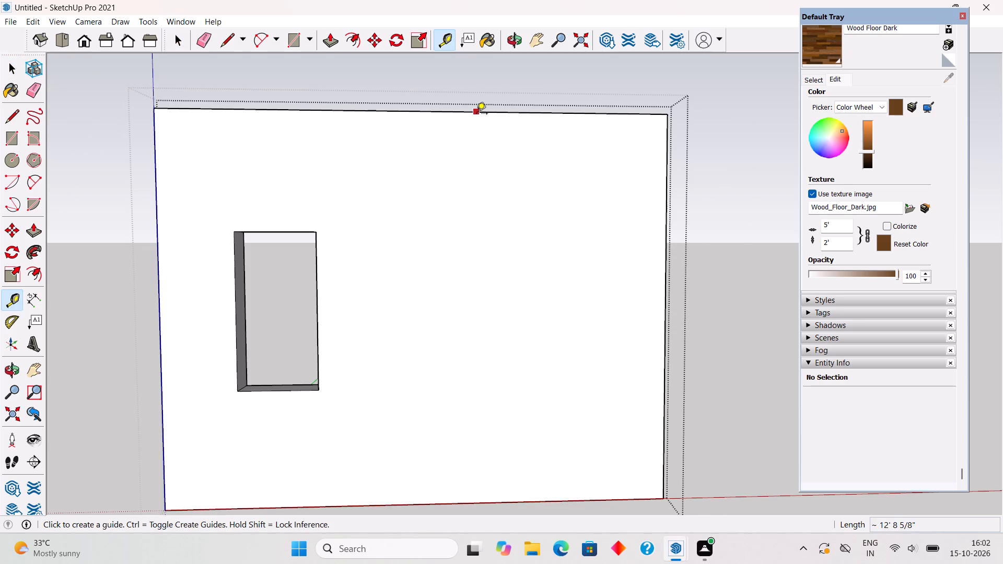
{"action": "left_click", "coordinate": [476, 114]}
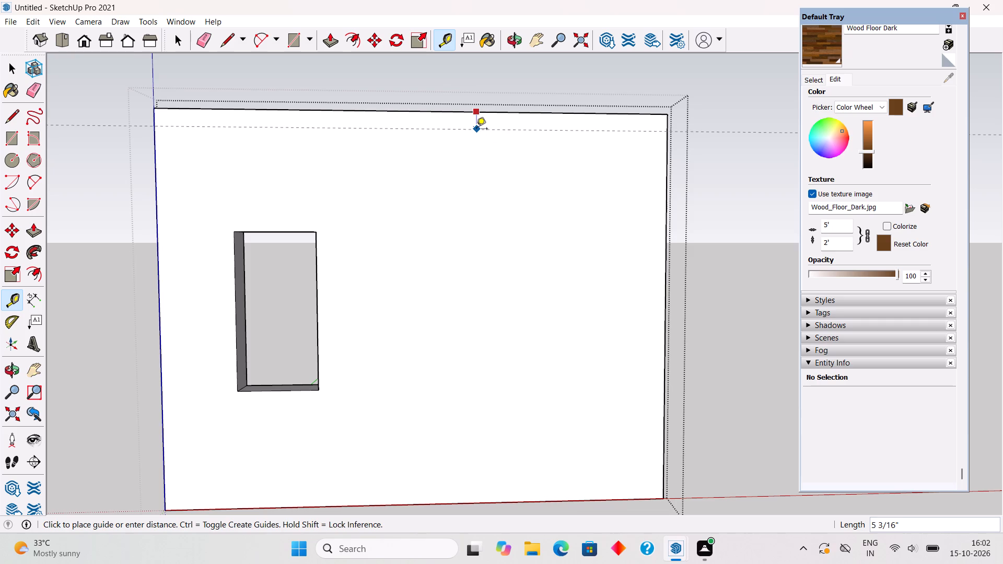
{"action": "type", "text": "2\""}
{"action": "key", "text": "Return"}
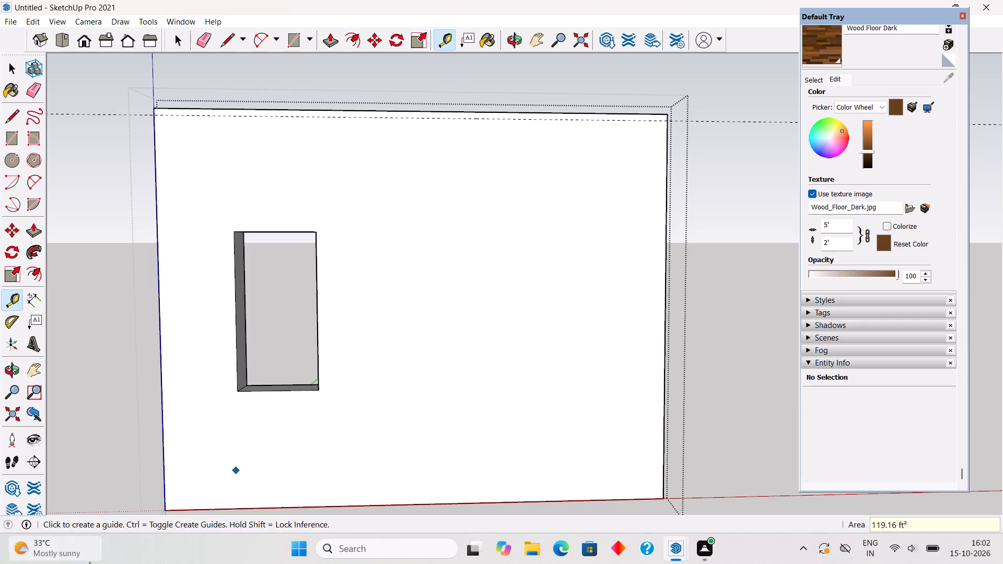
{"action": "left_click", "coordinate": [394, 118]}
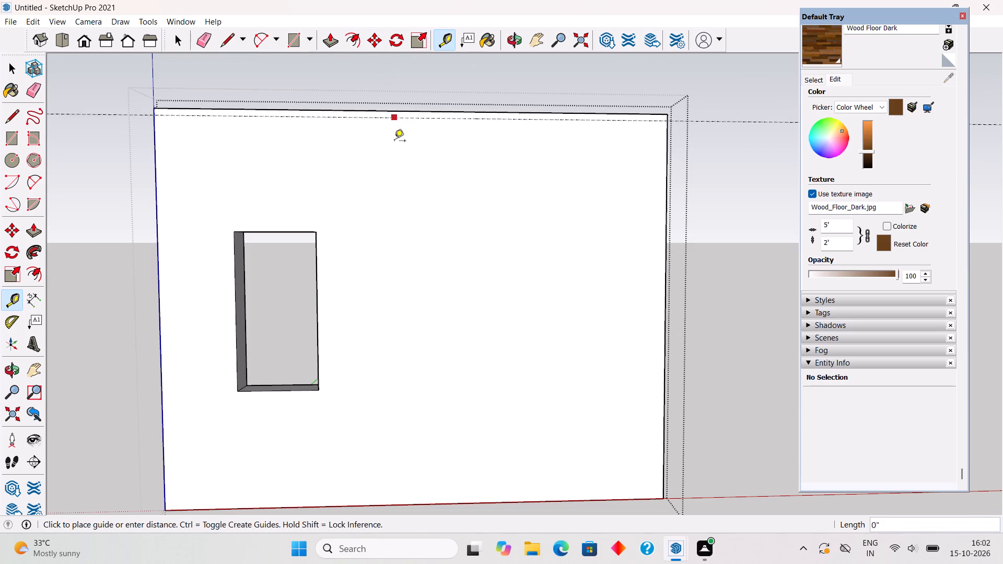
{"action": "type", "text": "1\""}
{"action": "key", "text": "Return"}
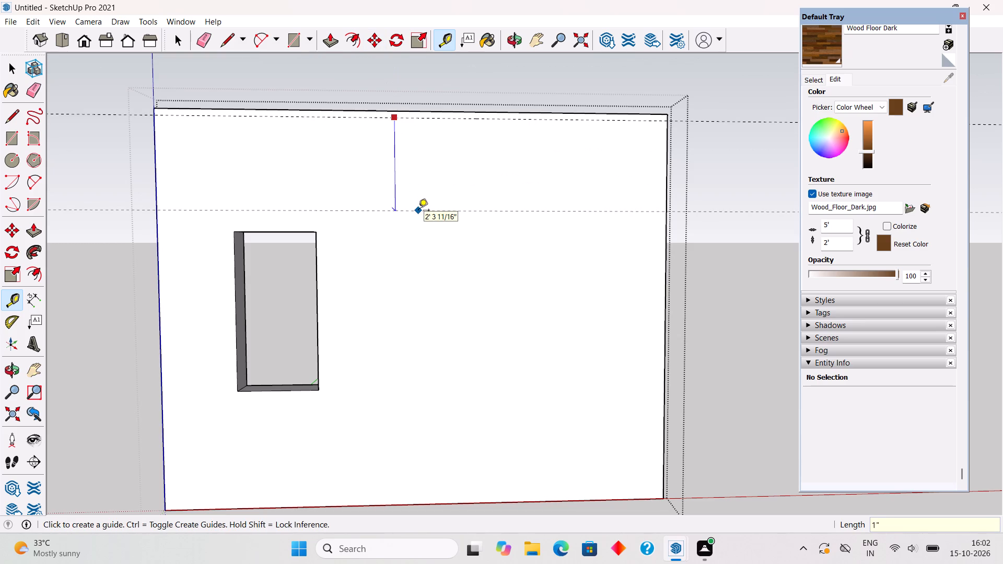
{"action": "key", "text": "space"}
Copy the two guides down the wall face at 3" spacing, repeated 30 times.
{"action": "scroll", "coordinate": [485, 145], "scroll_direction": "up", "scroll_amount": 3}
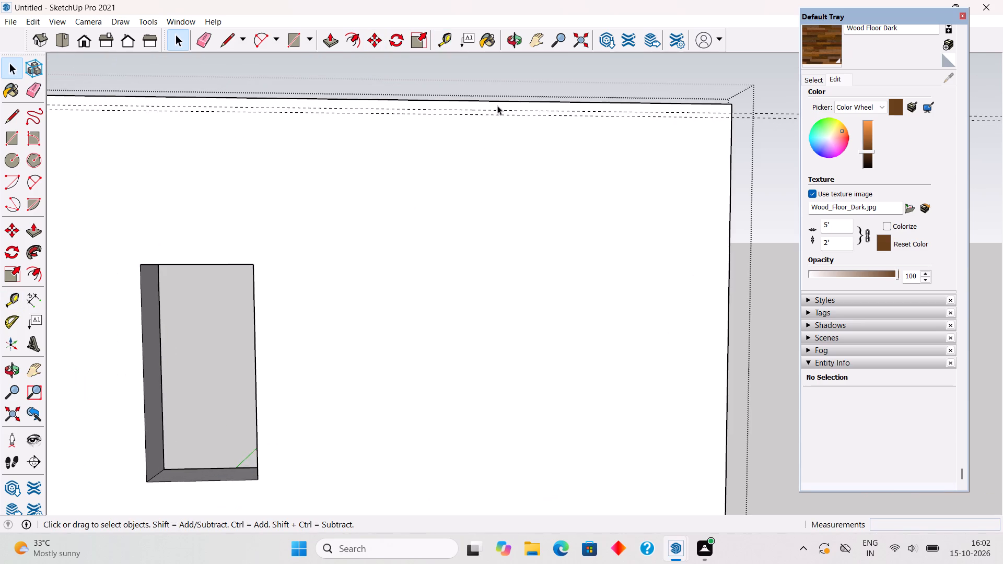
{"action": "left_click", "coordinate": [499, 109]}
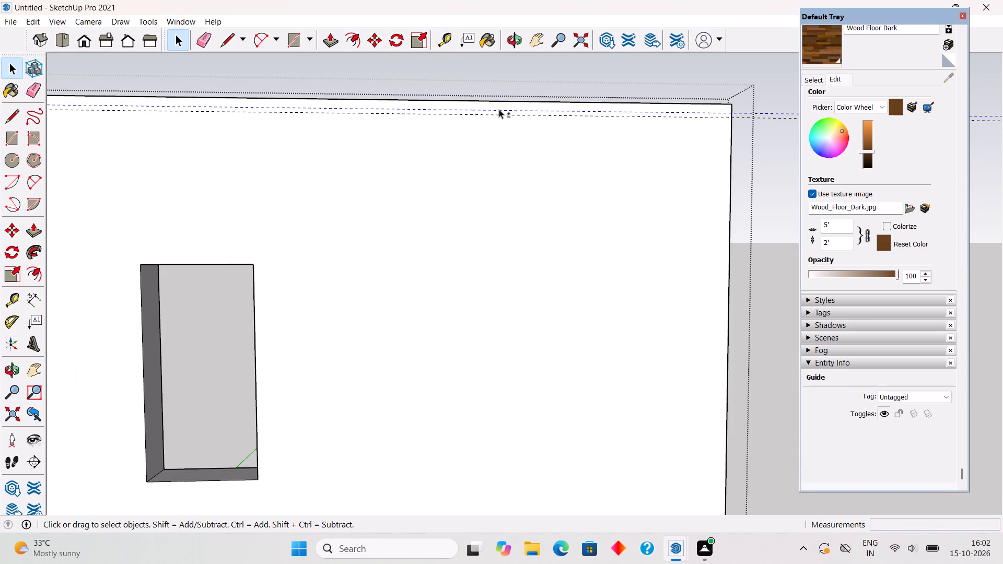
{"action": "left_click", "coordinate": [503, 113], "text": "shift"}
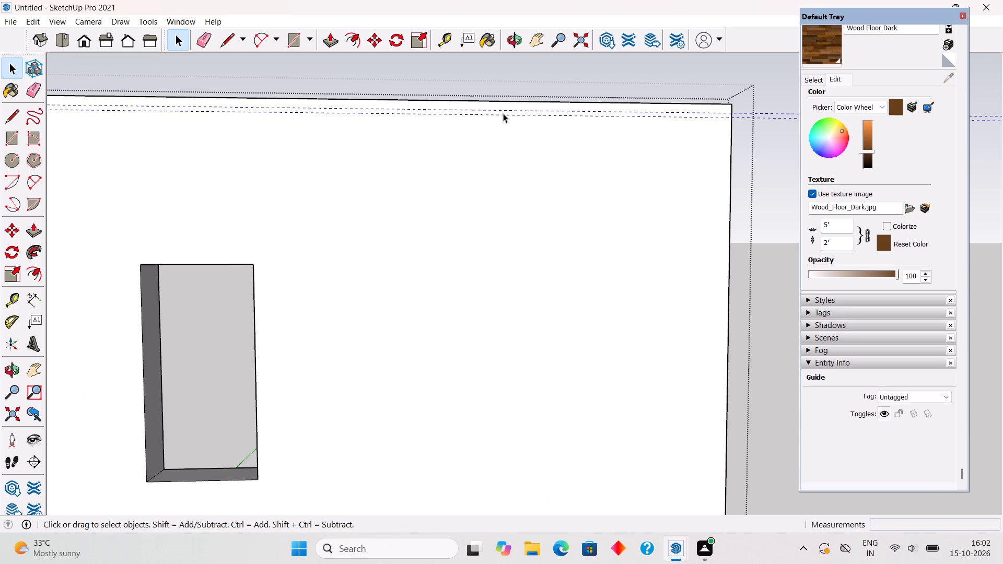
{"action": "key", "text": "m"}
{"action": "left_click", "coordinate": [503, 113]}
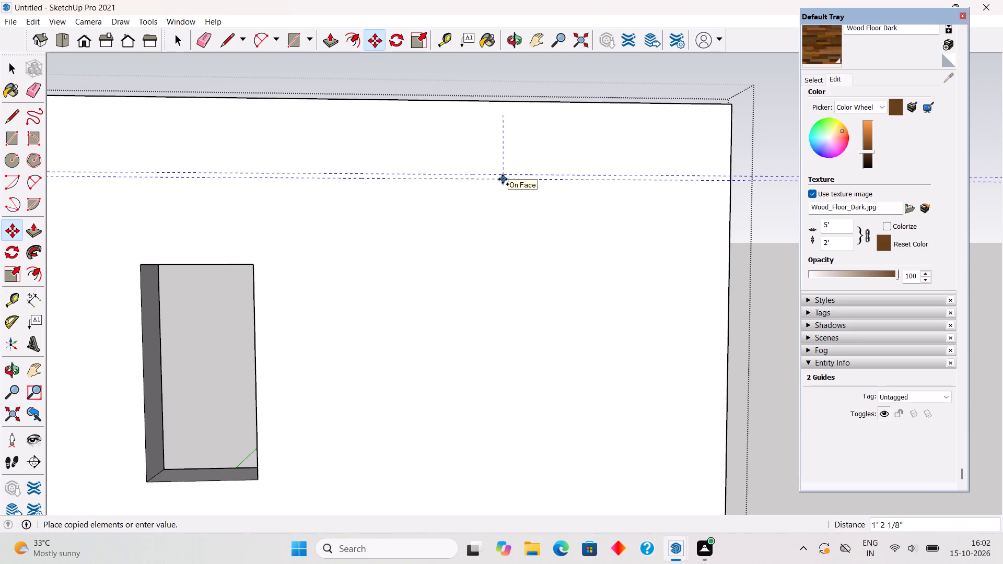
{"action": "type", "text": "3\""}
{"action": "key", "text": "Return"}
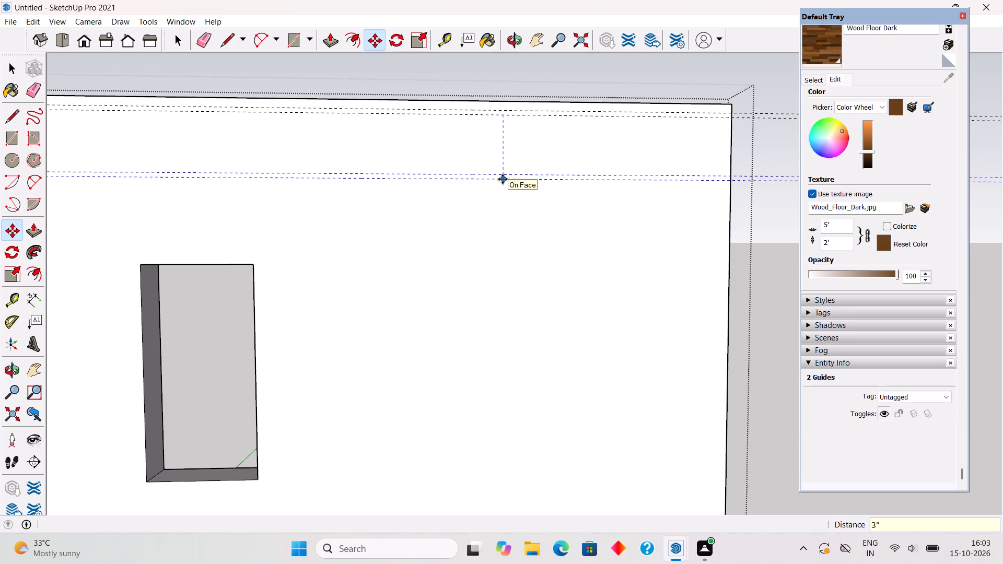
{"action": "type", "text": "x30"}
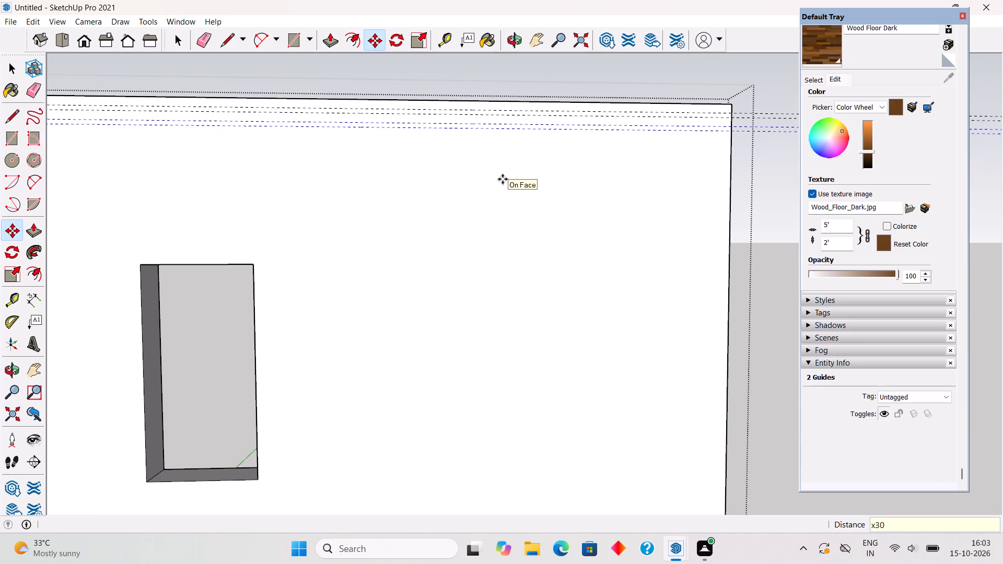
{"action": "key", "text": "Return"}
{"action": "scroll", "coordinate": [519, 208], "scroll_direction": "down", "scroll_amount": 7}
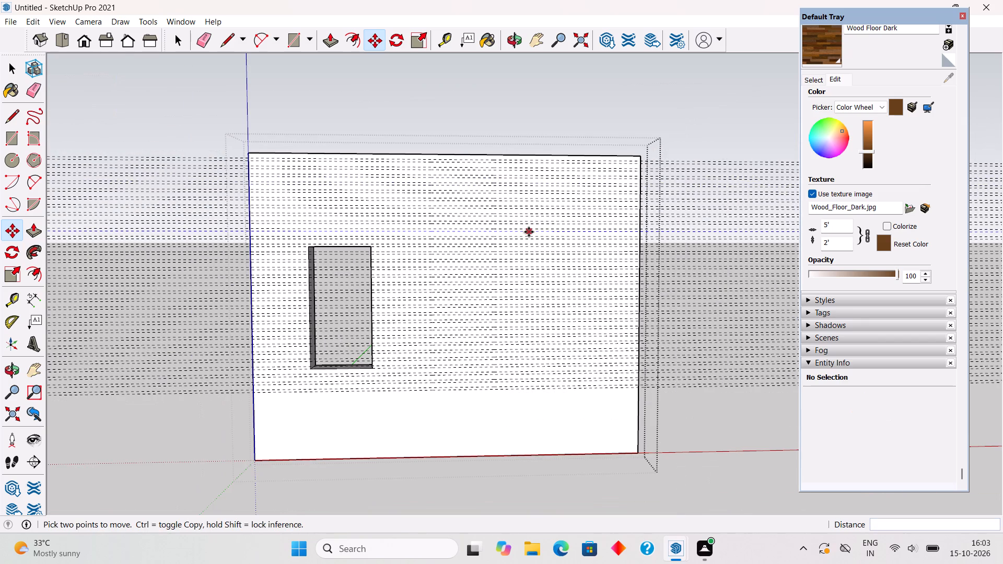
{"action": "key", "text": "space"}
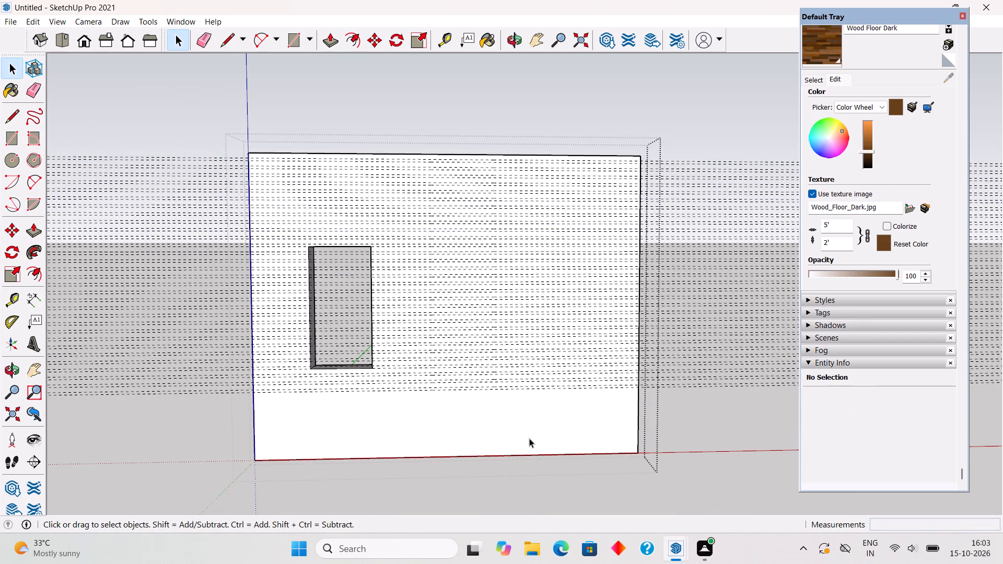
Copy the lowest pair of guides downward at 3" spacing, repeated 10 times, to reach the wall's base.
{"action": "scroll", "coordinate": [529, 438], "scroll_direction": "up", "scroll_amount": 5}
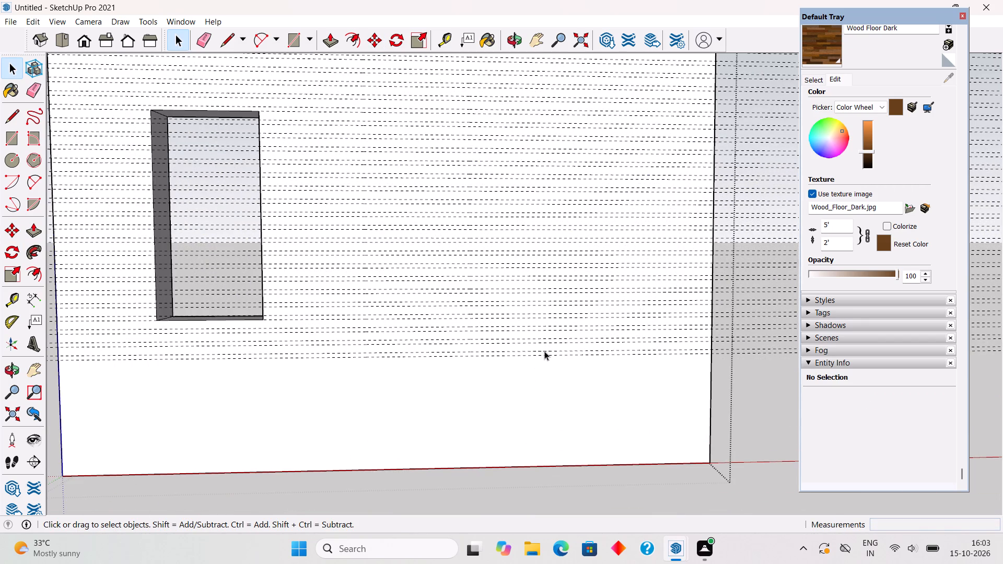
{"action": "left_click", "coordinate": [545, 350]}
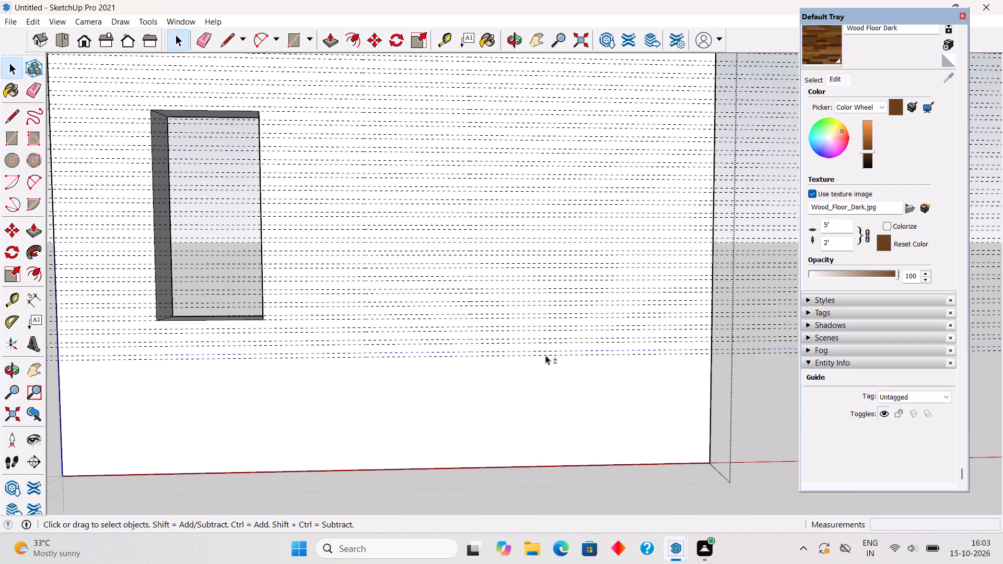
{"action": "left_click", "coordinate": [545, 355], "text": "shift"}
{"action": "key", "text": "m"}
{"action": "left_click", "coordinate": [545, 357]}
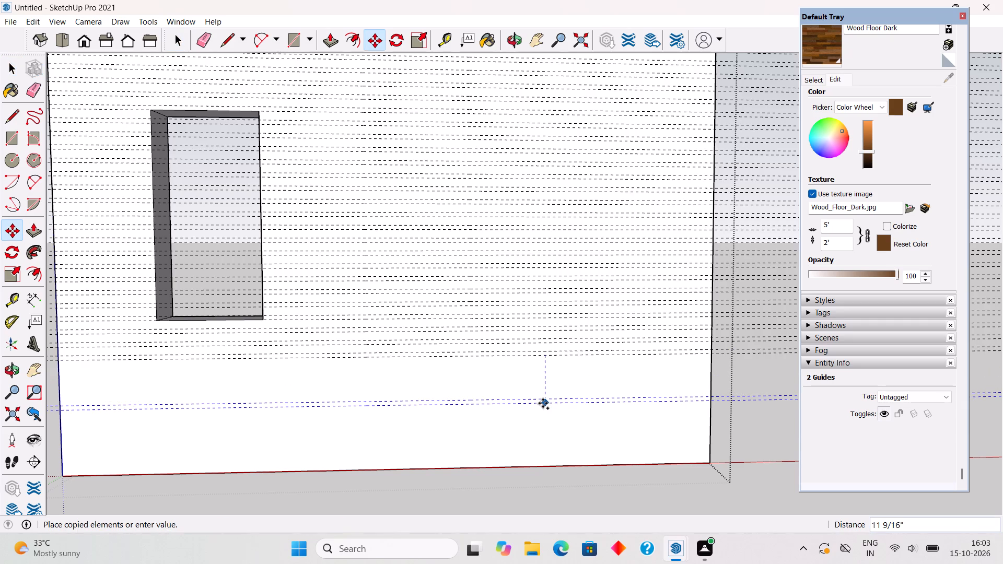
{"action": "type", "text": "3\""}
{"action": "key", "text": "Return"}
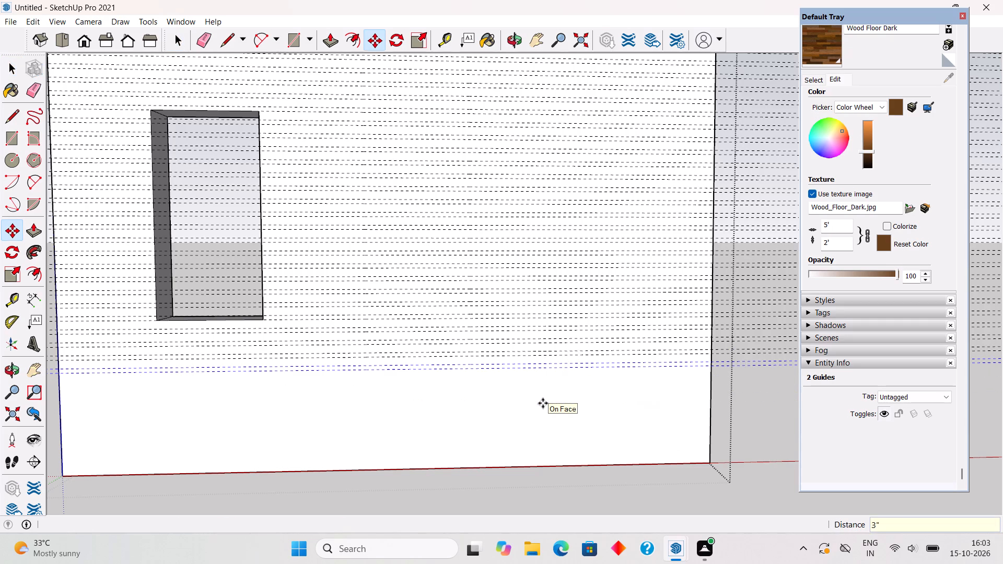
{"action": "type", "text": "x10"}
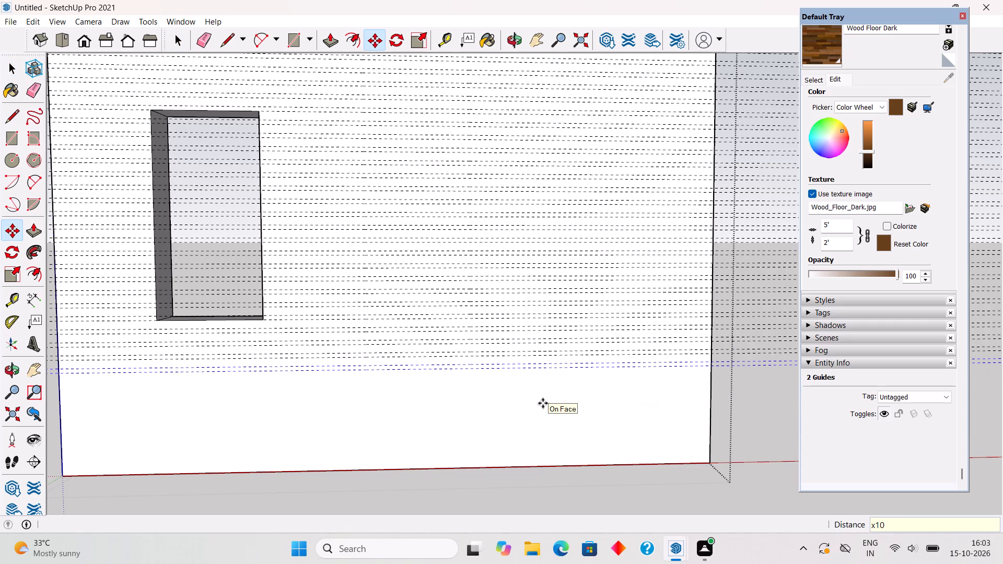
{"action": "key", "text": "Return"}
{"action": "key", "text": "space"}
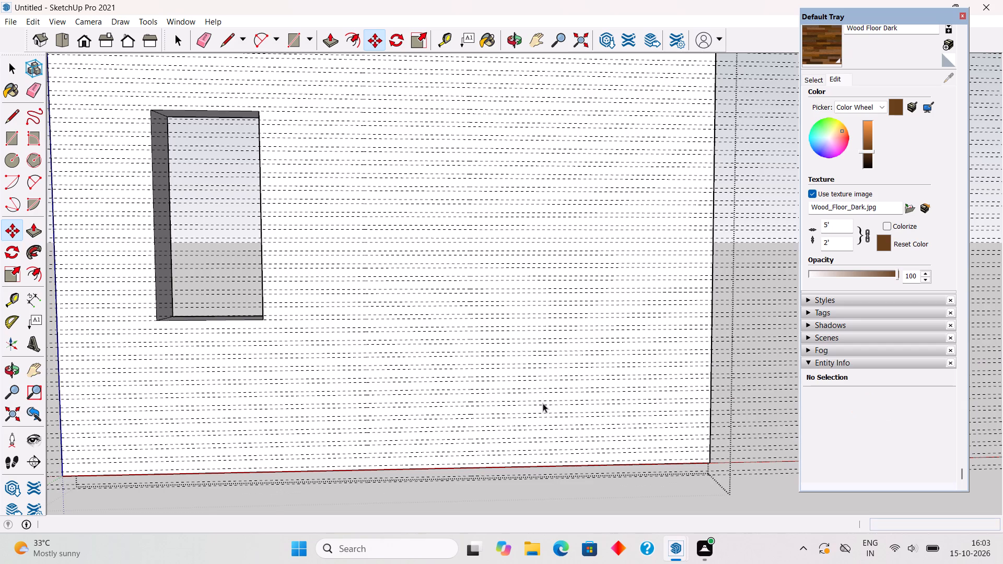
Draw a 1" high rectangle across the wall's full width, about 12' 8 5/8", between the topmost pair of guides.
{"action": "scroll", "coordinate": [543, 403], "scroll_direction": "down", "scroll_amount": 6}
{"action": "scroll", "coordinate": [372, 162], "scroll_direction": "up", "scroll_amount": 8}
{"action": "scroll", "coordinate": [216, 160], "scroll_direction": "up", "scroll_amount": 4}
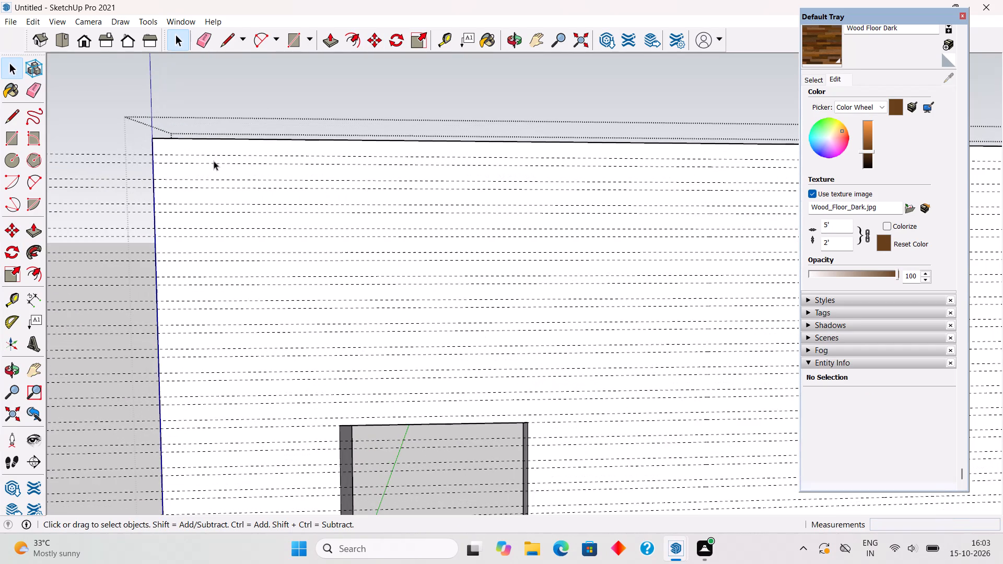
{"action": "type", "text": "tr"}
{"action": "scroll", "coordinate": [160, 147], "scroll_direction": "up", "scroll_amount": 2}
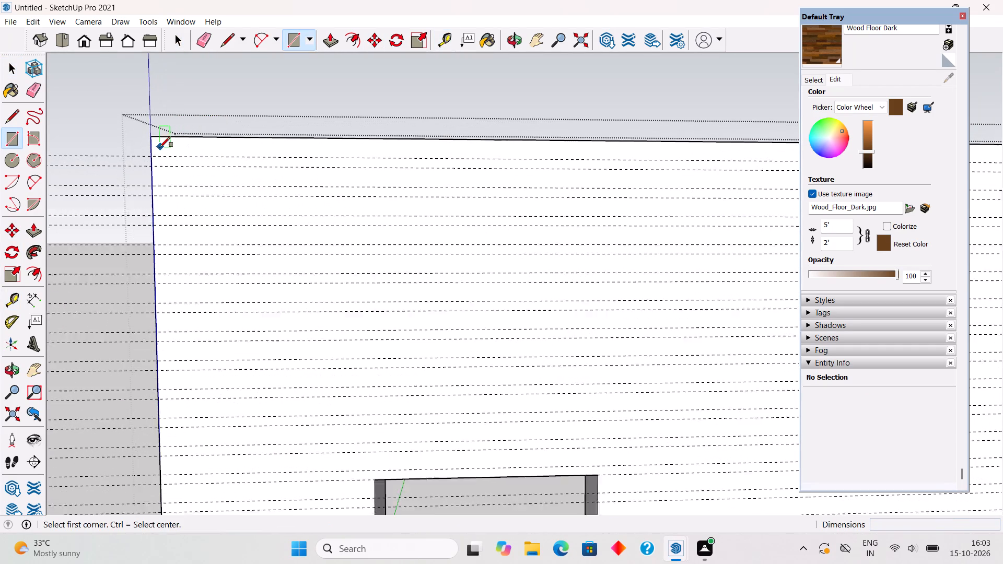
{"action": "scroll", "coordinate": [160, 147], "scroll_direction": "up", "scroll_amount": 1}
{"action": "left_click", "coordinate": [153, 159]}
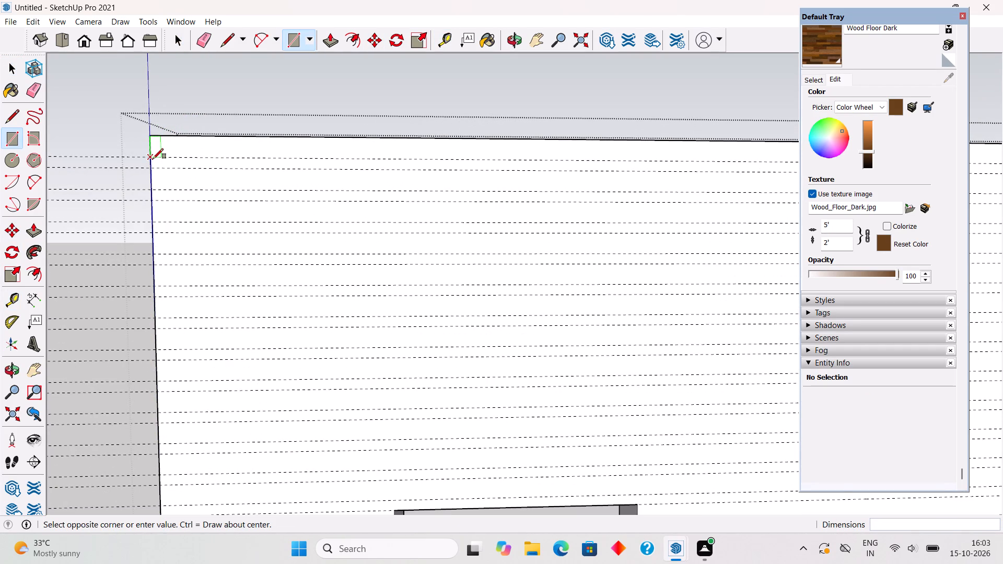
{"action": "scroll", "coordinate": [153, 159], "scroll_direction": "down", "scroll_amount": 7}
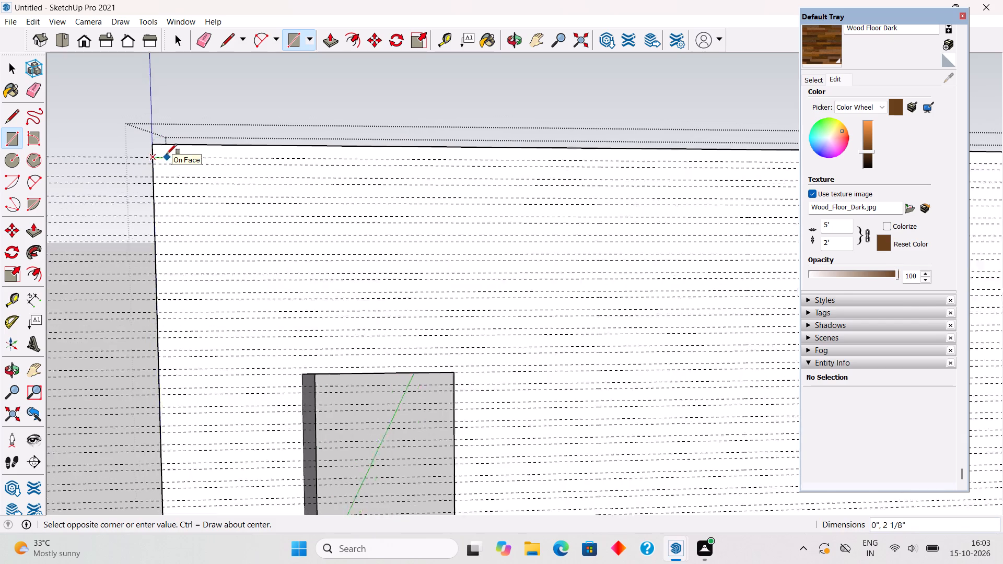
{"action": "scroll", "coordinate": [167, 154], "scroll_direction": "down", "scroll_amount": 8}
{"action": "scroll", "coordinate": [568, 164], "scroll_direction": "up", "scroll_amount": 5}
{"action": "scroll", "coordinate": [620, 166], "scroll_direction": "up", "scroll_amount": 4}
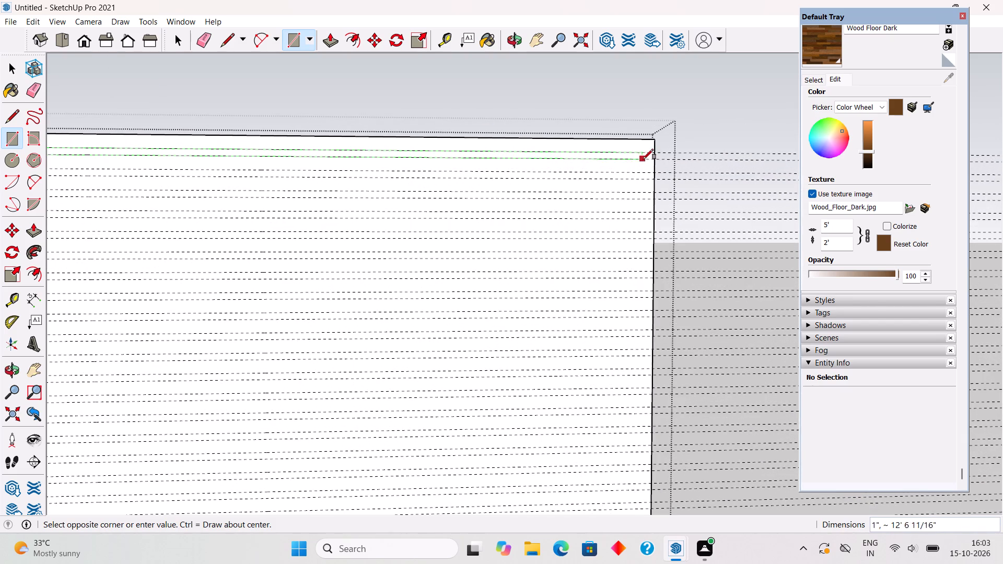
{"action": "left_click", "coordinate": [653, 161]}
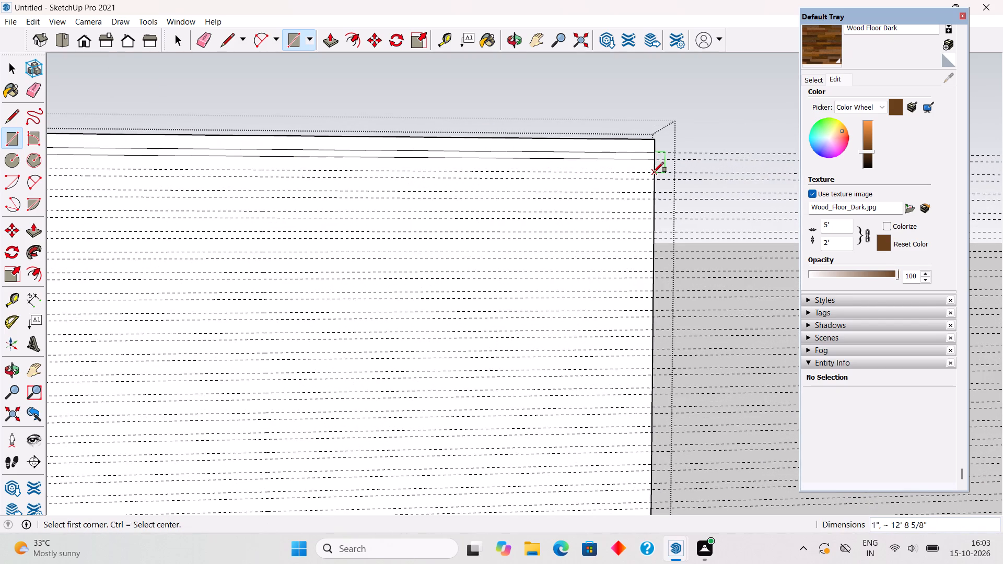
Draw 1" high full-width rectangles between the second and third pairs of guides from the top of the wall.
{"action": "left_click", "coordinate": [654, 172]}
{"action": "scroll", "coordinate": [559, 215], "scroll_direction": "down", "scroll_amount": 8}
{"action": "scroll", "coordinate": [125, 200], "scroll_direction": "up", "scroll_amount": 4}
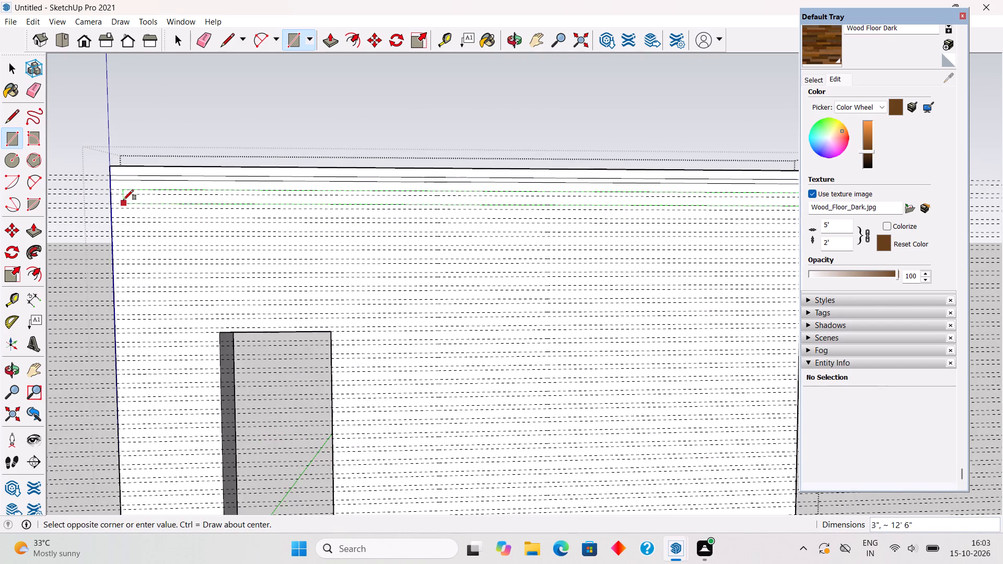
{"action": "scroll", "coordinate": [120, 199], "scroll_direction": "up", "scroll_amount": 9}
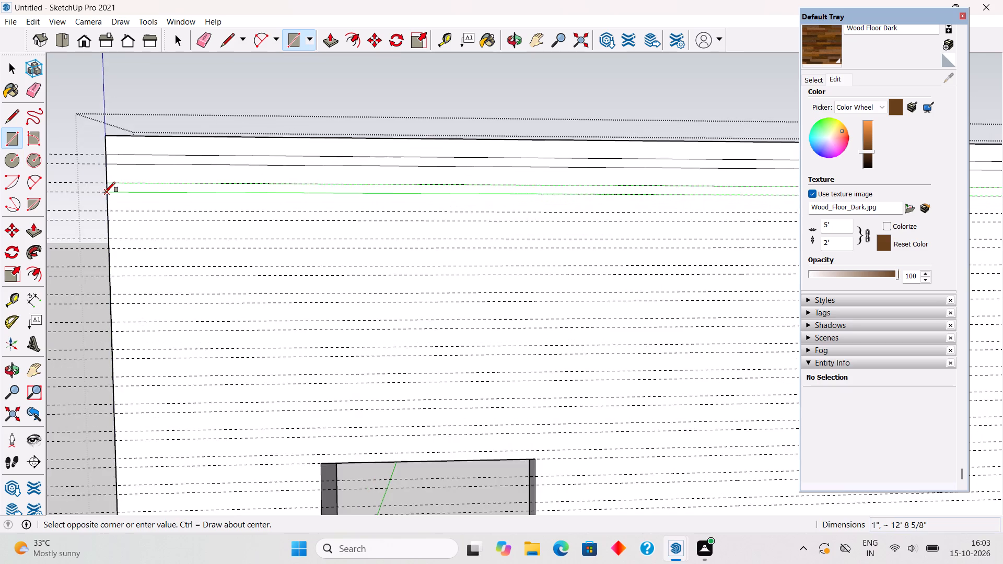
{"action": "left_click", "coordinate": [105, 192]}
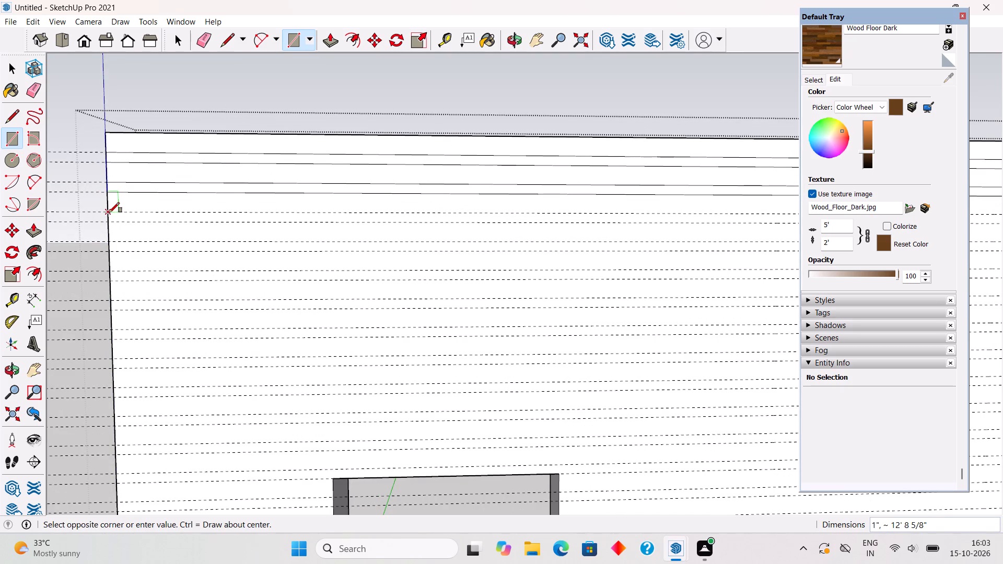
{"action": "left_click", "coordinate": [109, 213]}
{"action": "scroll", "coordinate": [109, 213], "scroll_direction": "down", "scroll_amount": 13}
{"action": "scroll", "coordinate": [657, 228], "scroll_direction": "up", "scroll_amount": 6}
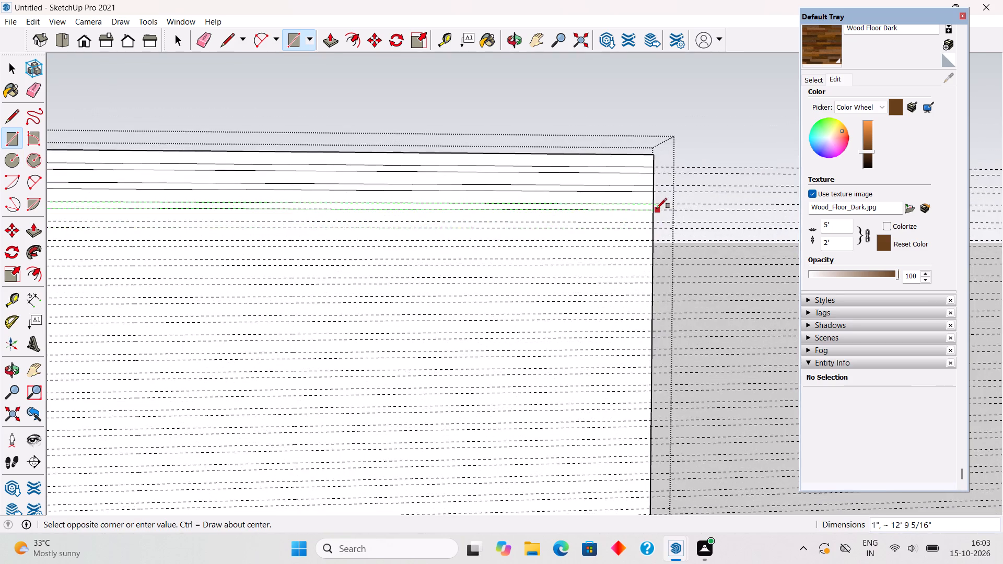
{"action": "scroll", "coordinate": [657, 208], "scroll_direction": "up", "scroll_amount": 4}
{"action": "left_click", "coordinate": [654, 208]}
Draw a 1" high full-width rectangle, about 12' 8 5/8" long, between the fourth pair of guides from the wall's top.
{"action": "left_click", "coordinate": [651, 228]}
{"action": "scroll", "coordinate": [651, 228], "scroll_direction": "down", "scroll_amount": 3}
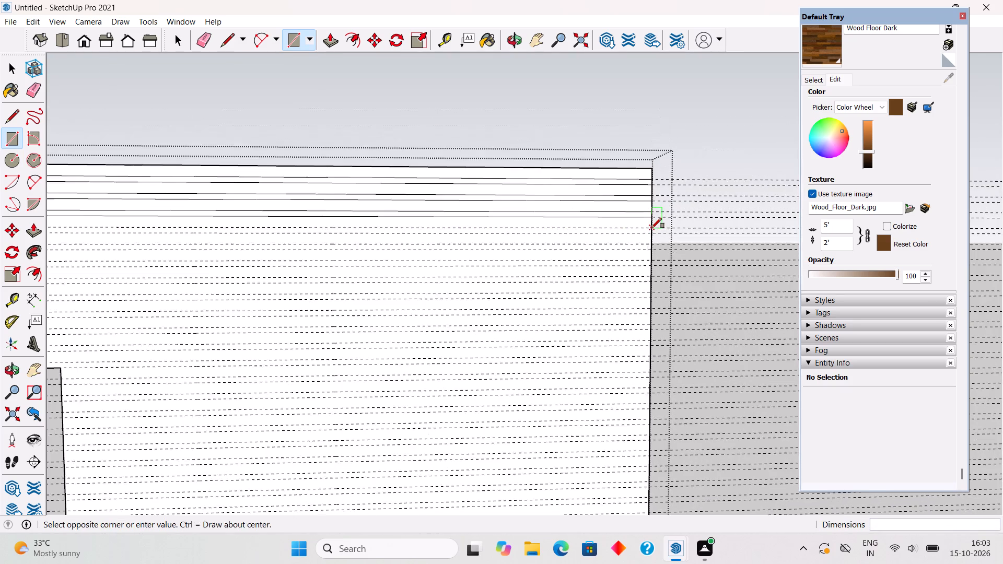
{"action": "scroll", "coordinate": [651, 228], "scroll_direction": "down", "scroll_amount": 5}
{"action": "scroll", "coordinate": [338, 220], "scroll_direction": "down", "scroll_amount": 8}
{"action": "scroll", "coordinate": [150, 213], "scroll_direction": "up", "scroll_amount": 3}
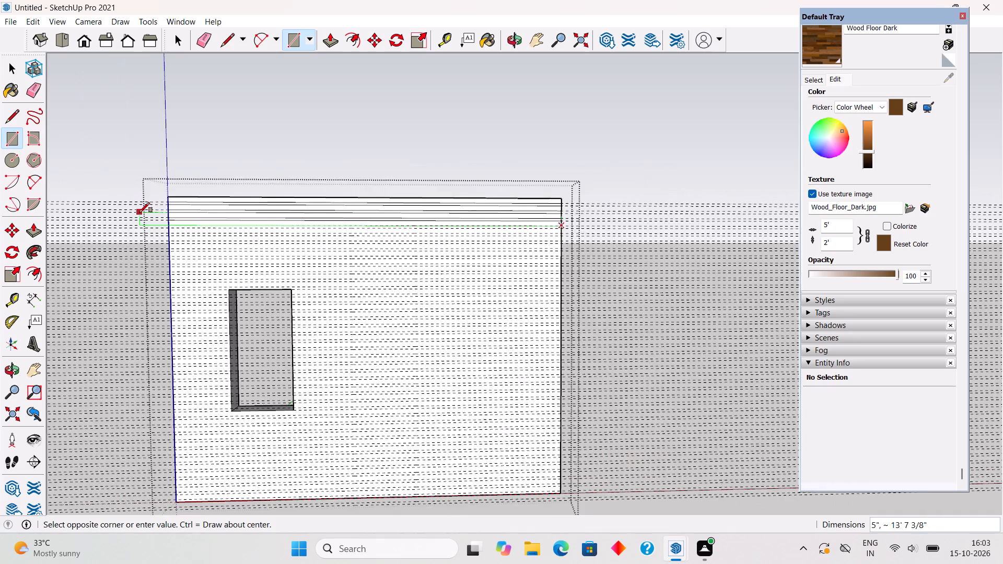
{"action": "scroll", "coordinate": [139, 213], "scroll_direction": "up", "scroll_amount": 16}
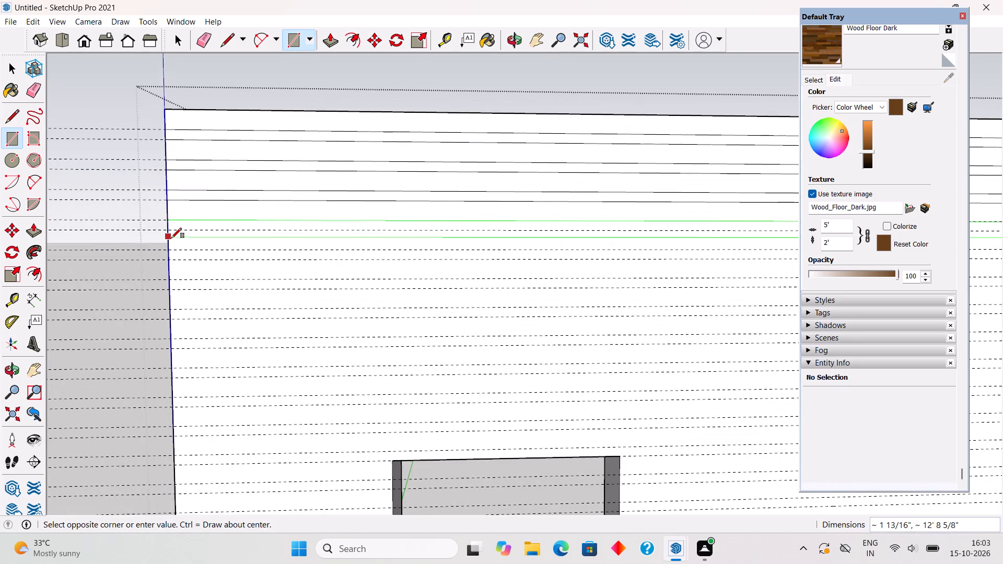
{"action": "left_click", "coordinate": [171, 233]}
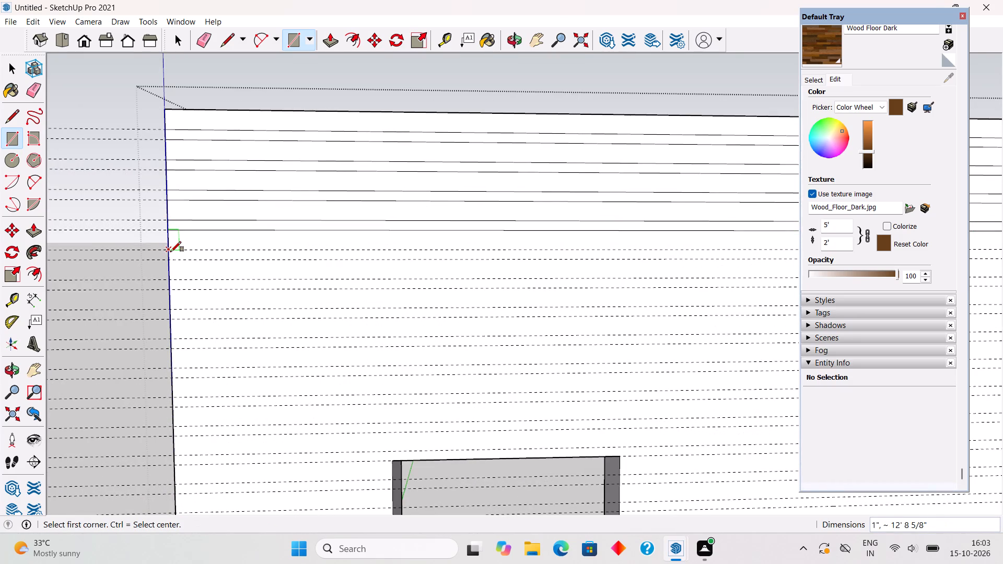
Draw 1" high full-width rectangles, about 12' 8 5/8" long, between the fifth and sixth pairs of guides from the wall's top.
{"action": "left_click", "coordinate": [171, 252]}
{"action": "scroll", "coordinate": [180, 222], "scroll_direction": "down", "scroll_amount": 12}
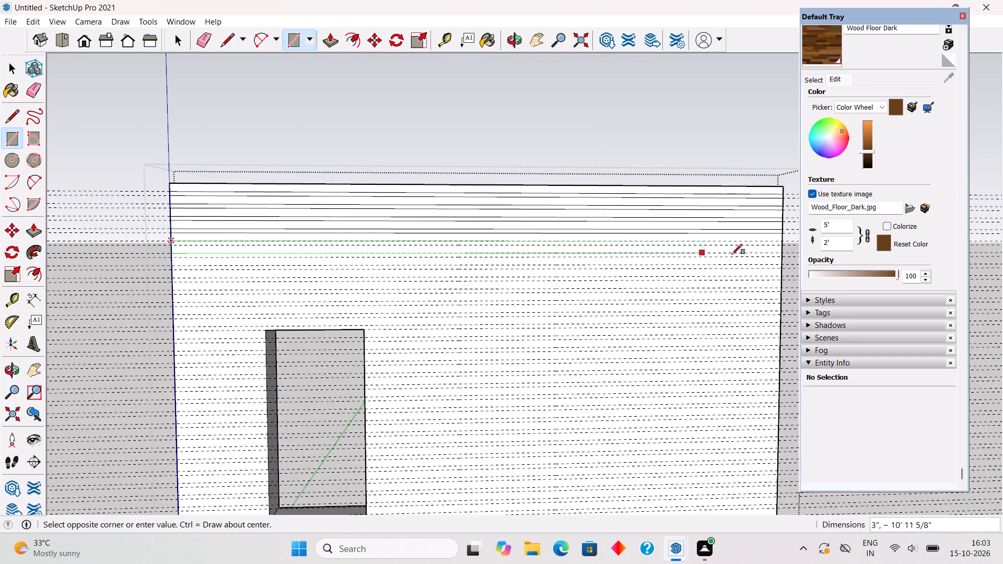
{"action": "scroll", "coordinate": [777, 249], "scroll_direction": "up", "scroll_amount": 5}
{"action": "left_click", "coordinate": [784, 245]}
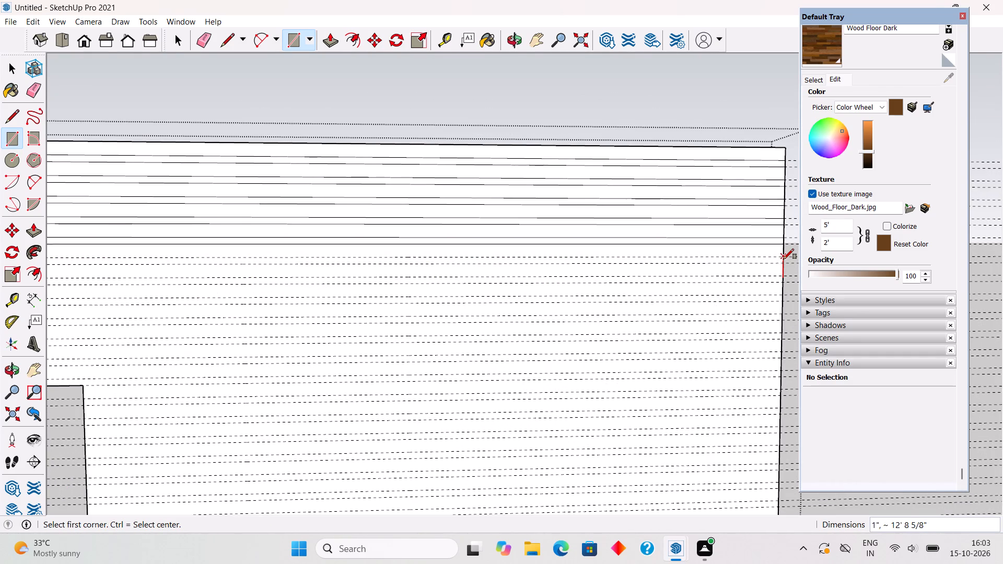
{"action": "left_click", "coordinate": [784, 259]}
{"action": "scroll", "coordinate": [784, 259], "scroll_direction": "down", "scroll_amount": 5}
{"action": "scroll", "coordinate": [222, 274], "scroll_direction": "up", "scroll_amount": 3}
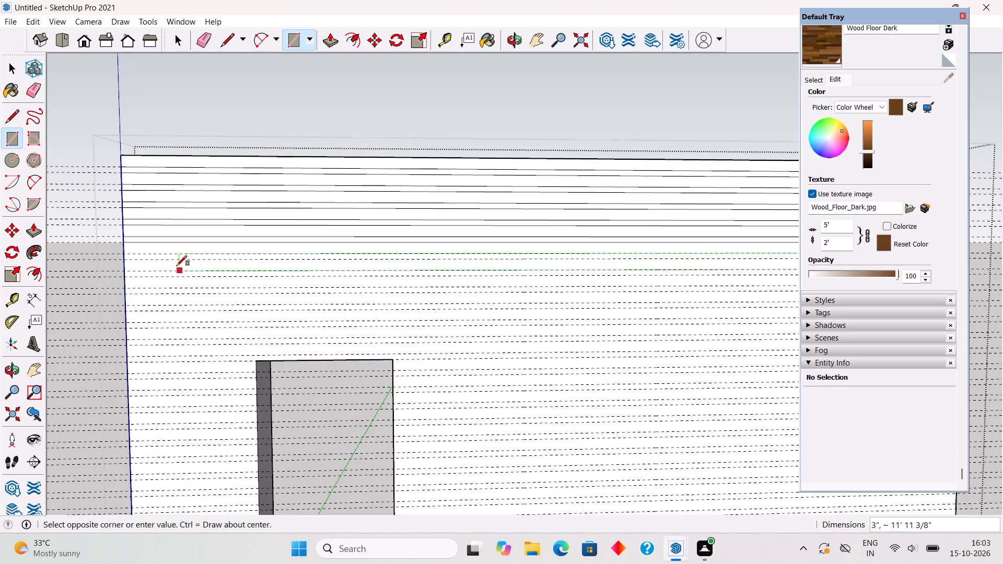
{"action": "scroll", "coordinate": [131, 267], "scroll_direction": "up", "scroll_amount": 2}
{"action": "left_click", "coordinate": [121, 256]}
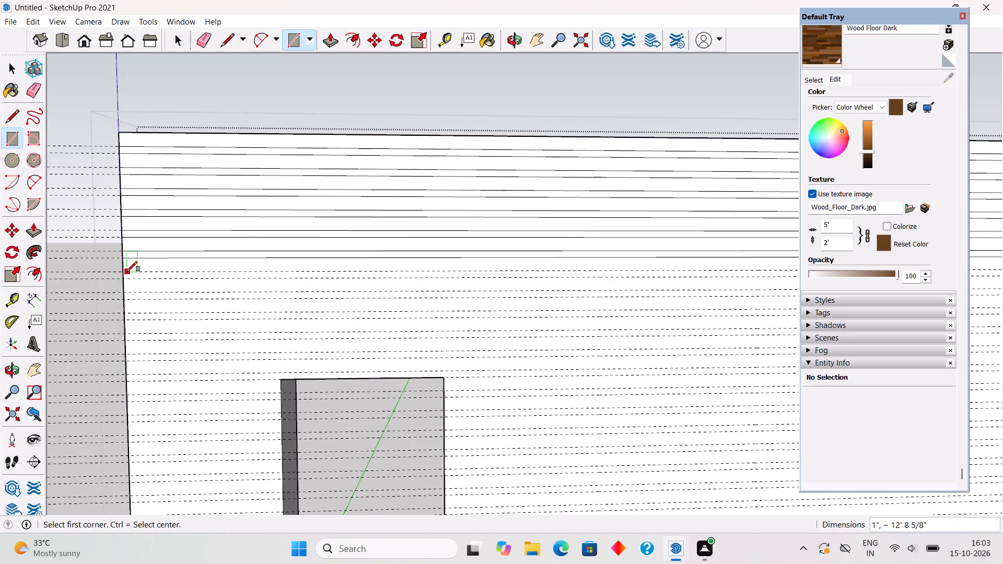
Draw 1" high full-width rectangles, about 12' 8 5/8" long, between the seventh and eighth pairs of guides from the wall's top.
{"action": "left_click", "coordinate": [124, 273]}
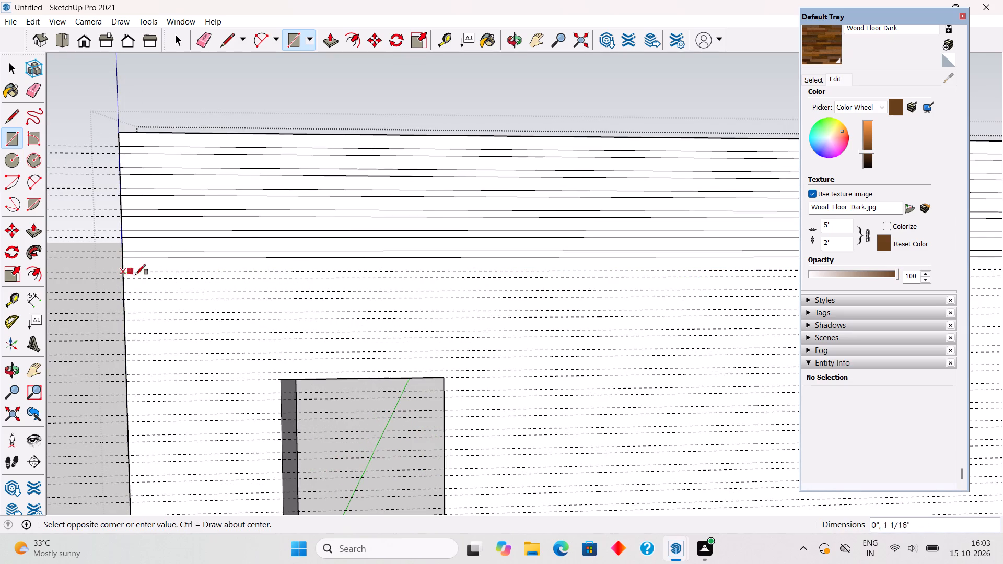
{"action": "scroll", "coordinate": [201, 283], "scroll_direction": "down", "scroll_amount": 11}
{"action": "scroll", "coordinate": [633, 303], "scroll_direction": "up", "scroll_amount": 5}
{"action": "scroll", "coordinate": [499, 286], "scroll_direction": "up", "scroll_amount": 5}
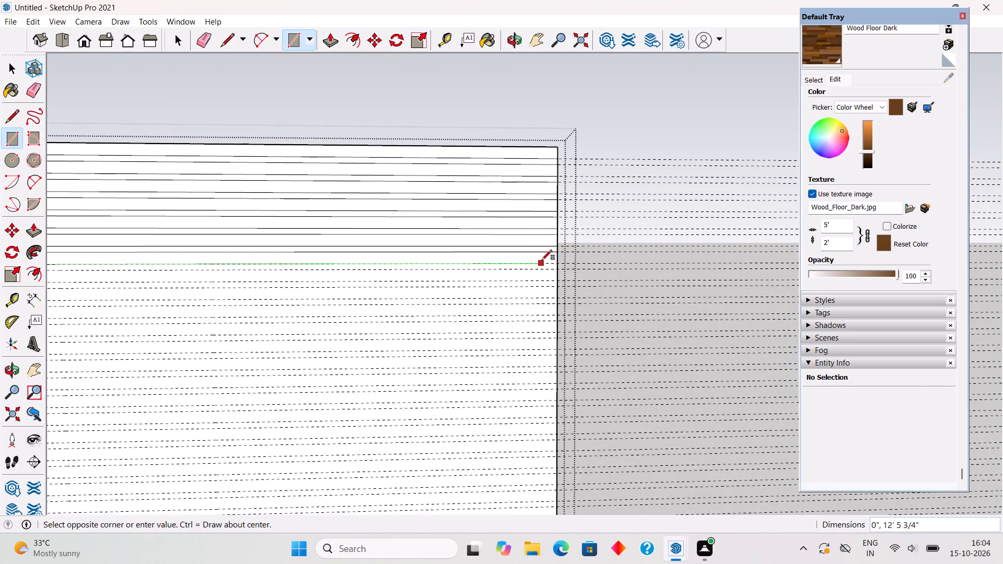
{"action": "left_click", "coordinate": [558, 268]}
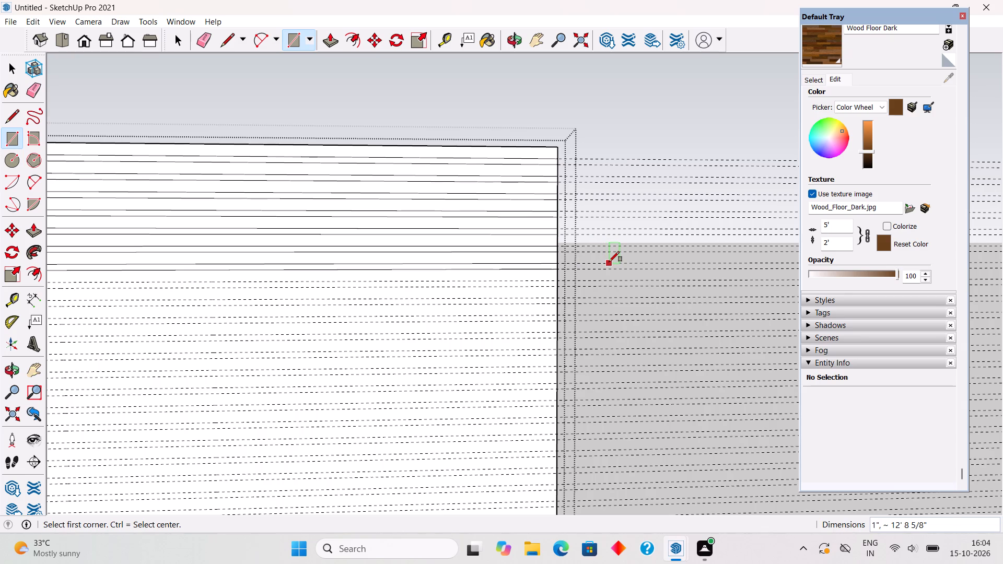
{"action": "scroll", "coordinate": [564, 285], "scroll_direction": "up", "scroll_amount": 10}
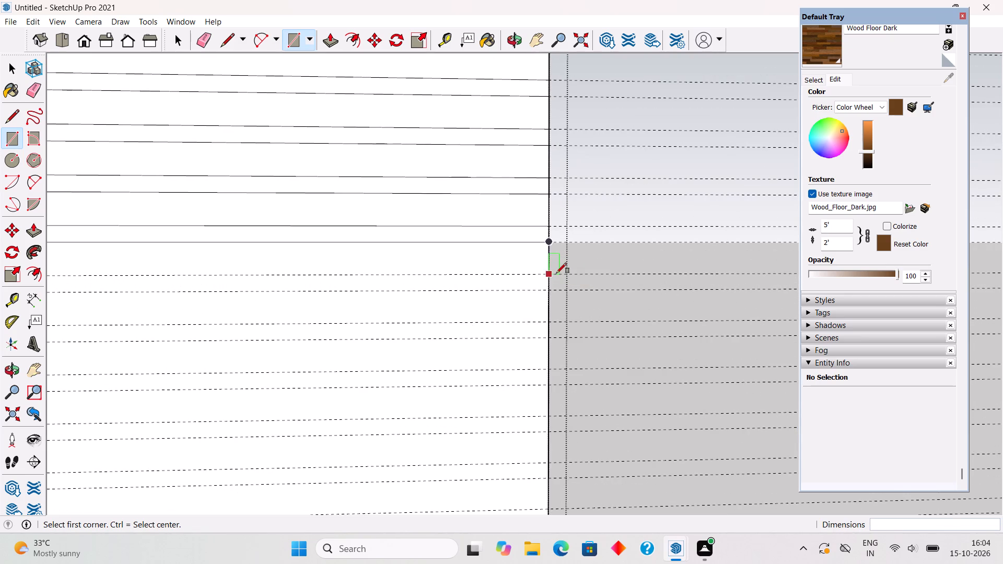
{"action": "left_click", "coordinate": [545, 274]}
{"action": "scroll", "coordinate": [545, 274], "scroll_direction": "down", "scroll_amount": 17}
{"action": "scroll", "coordinate": [516, 293], "scroll_direction": "down", "scroll_amount": 7}
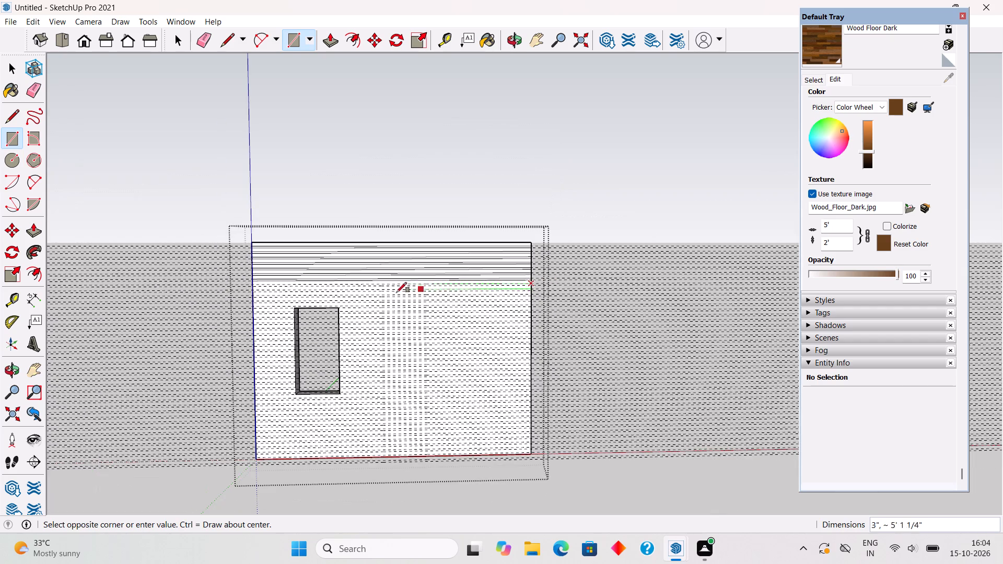
{"action": "scroll", "coordinate": [261, 301], "scroll_direction": "up", "scroll_amount": 20}
{"action": "scroll", "coordinate": [261, 301], "scroll_direction": "up", "scroll_amount": 4}
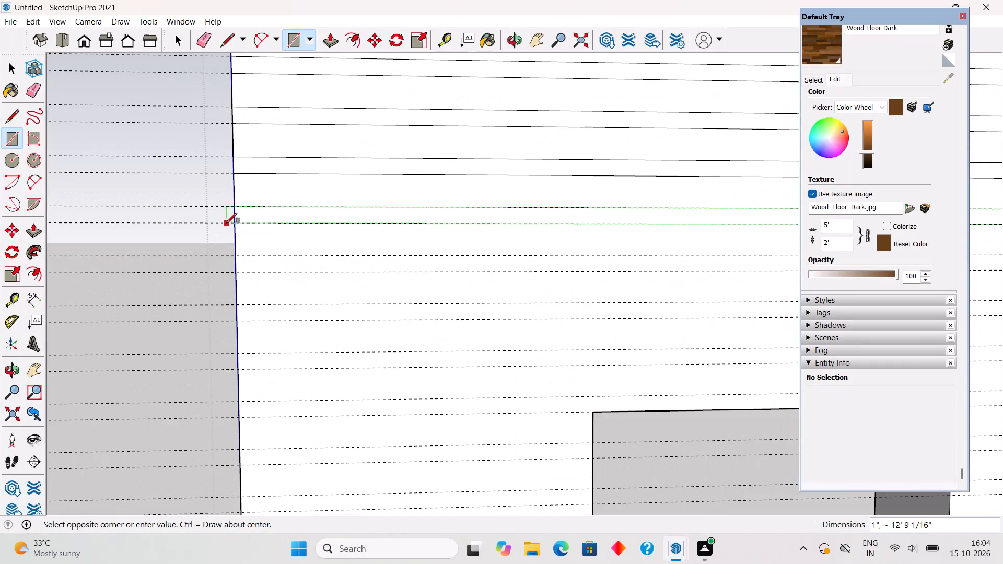
{"action": "left_click", "coordinate": [237, 225]}
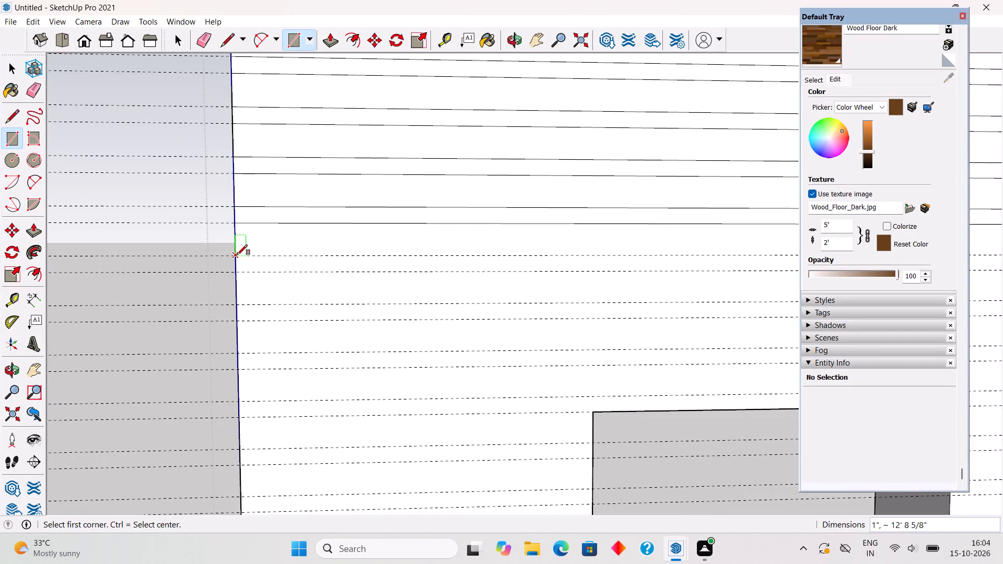
Draw full-width rectangles between the ninth and tenth pairs of guides from the wall's top, about 12' 8 5/8" long.
{"action": "left_click", "coordinate": [236, 255]}
{"action": "scroll", "coordinate": [236, 246], "scroll_direction": "down", "scroll_amount": 17}
{"action": "scroll", "coordinate": [235, 246], "scroll_direction": "down", "scroll_amount": 4}
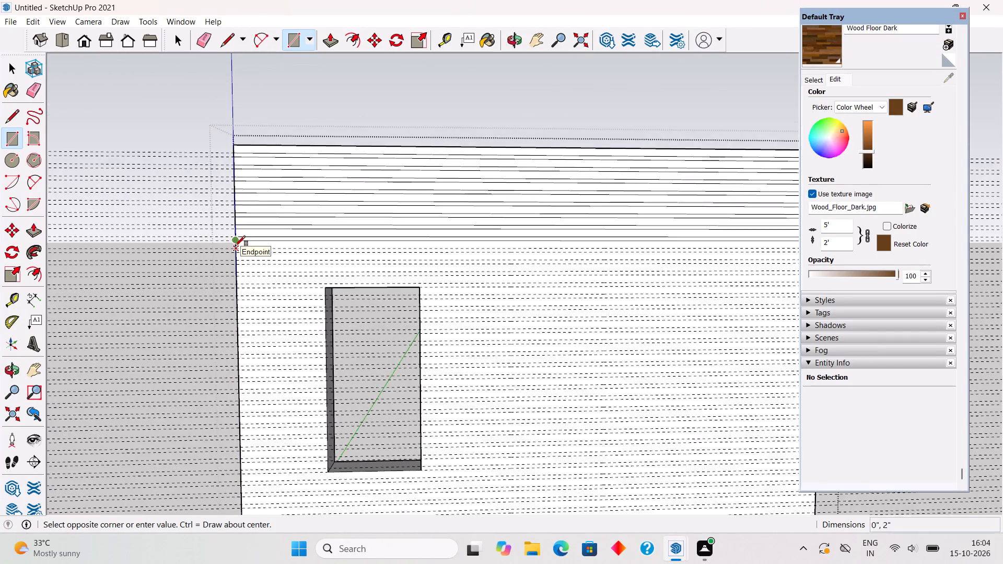
{"action": "scroll", "coordinate": [693, 262], "scroll_direction": "up", "scroll_amount": 10}
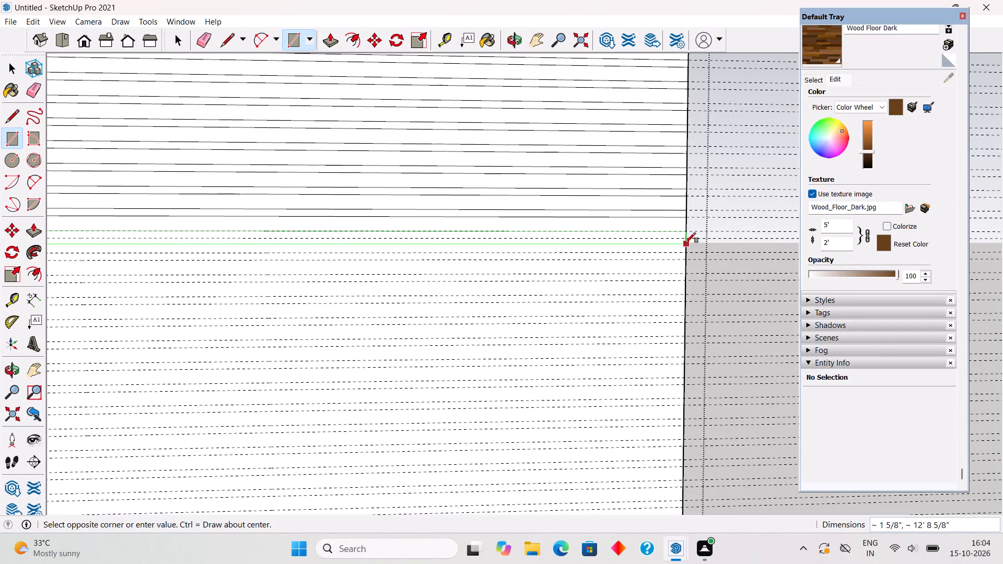
{"action": "left_click", "coordinate": [685, 241]}
{"action": "left_click", "coordinate": [683, 254]}
{"action": "scroll", "coordinate": [683, 254], "scroll_direction": "down", "scroll_amount": 5}
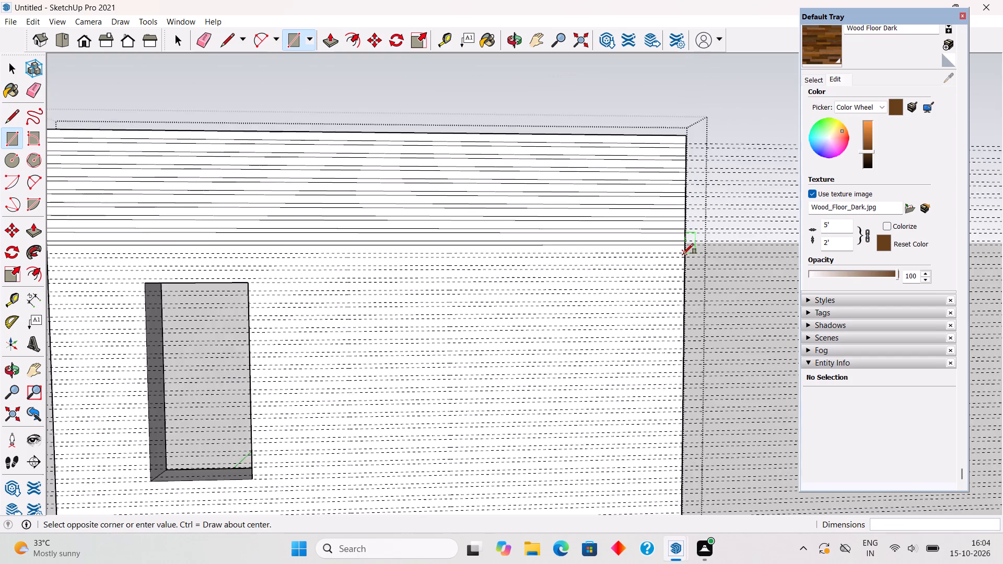
{"action": "scroll", "coordinate": [683, 254], "scroll_direction": "down", "scroll_amount": 5}
{"action": "scroll", "coordinate": [260, 256], "scroll_direction": "up", "scroll_amount": 11}
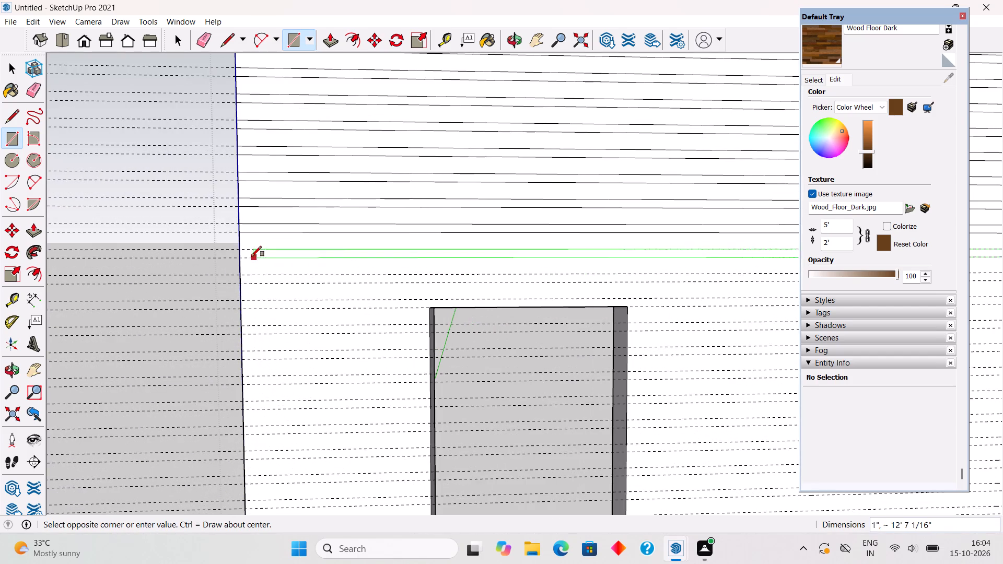
{"action": "left_click", "coordinate": [238, 260]}
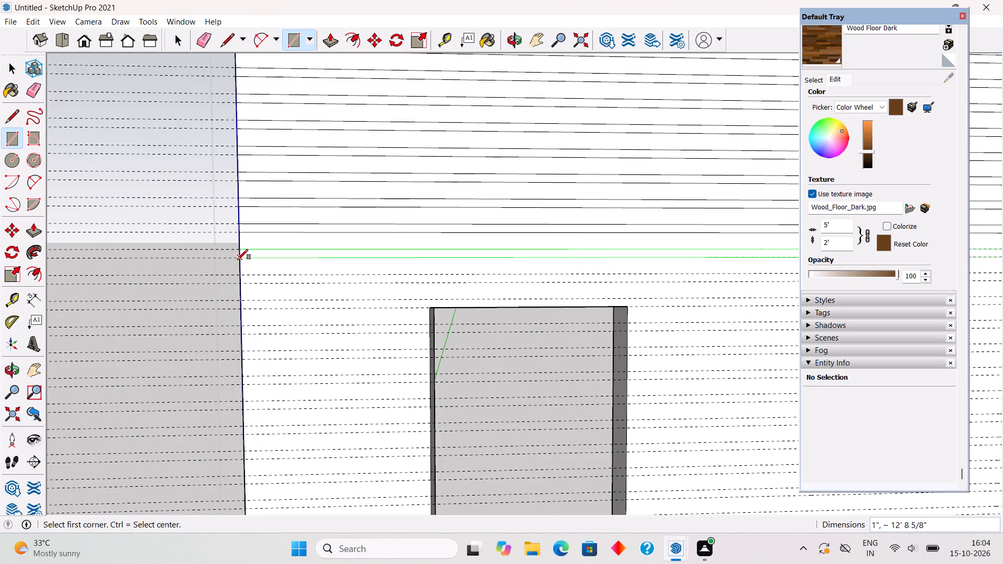
Draw a full-width rectangle between the eleventh pair of guides from the wall's top.
{"action": "left_click", "coordinate": [240, 276]}
{"action": "scroll", "coordinate": [240, 276], "scroll_direction": "down", "scroll_amount": 6}
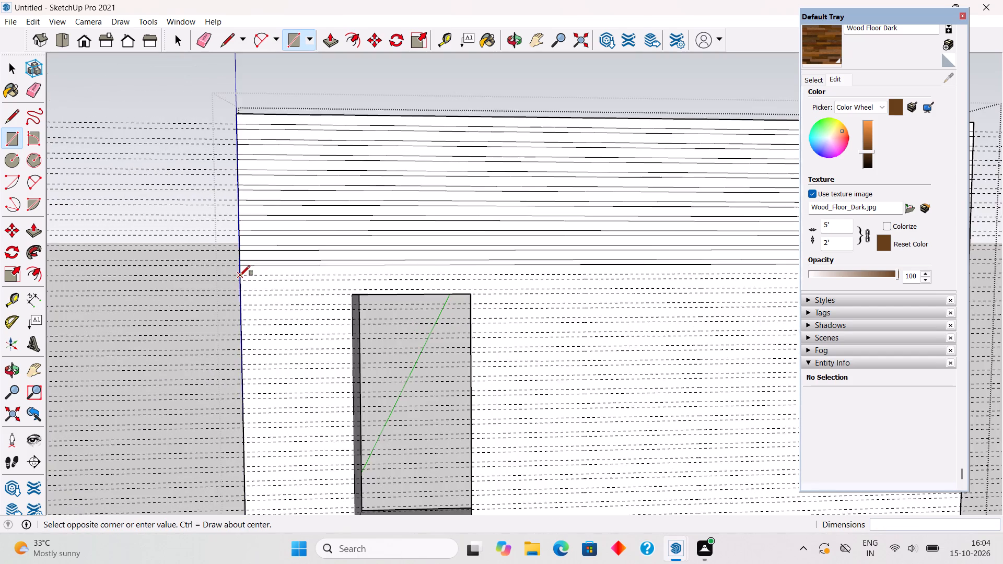
{"action": "scroll", "coordinate": [240, 276], "scroll_direction": "down", "scroll_amount": 5}
{"action": "scroll", "coordinate": [695, 287], "scroll_direction": "up", "scroll_amount": 5}
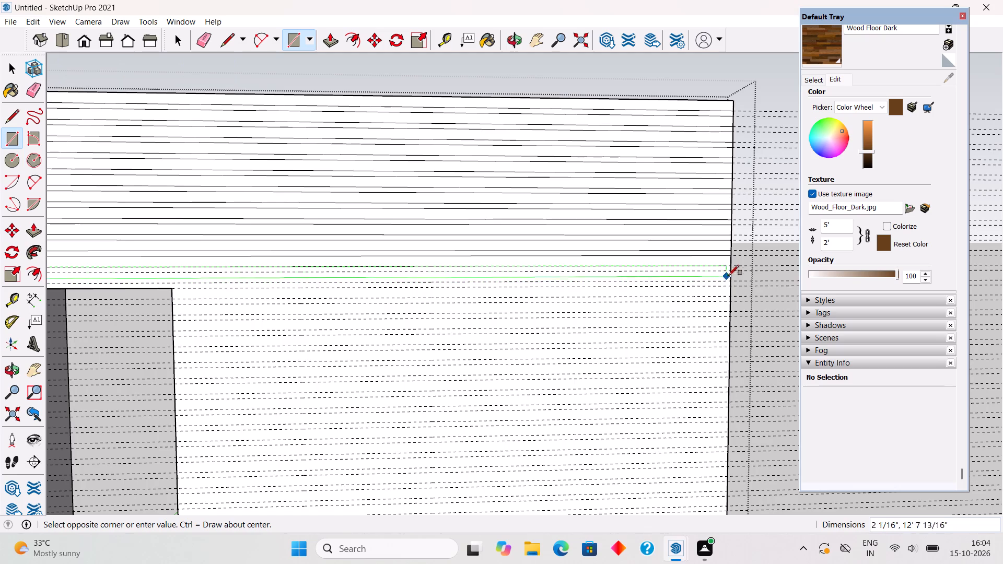
{"action": "left_click", "coordinate": [731, 274]}
Draw a full-width rectangle about 11/16" high and 12' 8 5/8" long just above the window opening, starting at the twelfth pair's upper guide.
{"action": "left_click", "coordinate": [729, 283]}
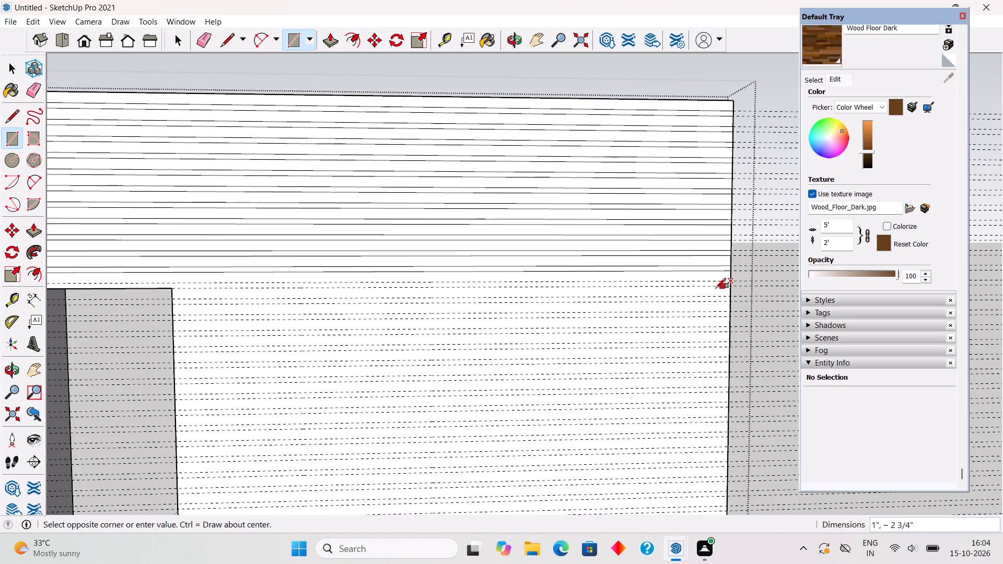
{"action": "scroll", "coordinate": [705, 295], "scroll_direction": "down", "scroll_amount": 4}
{"action": "scroll", "coordinate": [216, 302], "scroll_direction": "up", "scroll_amount": 7}
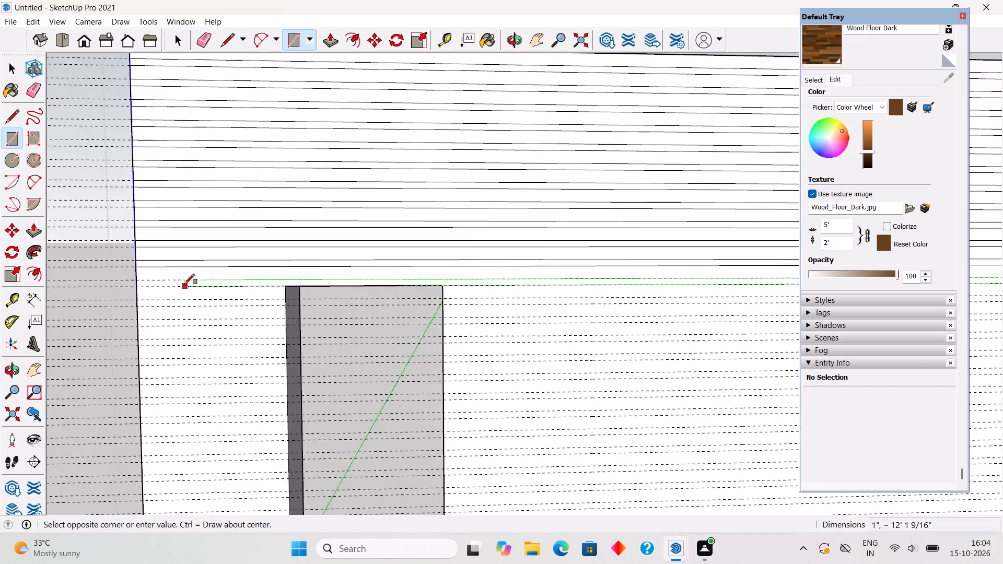
{"action": "scroll", "coordinate": [184, 284], "scroll_direction": "up", "scroll_amount": 9}
{"action": "scroll", "coordinate": [124, 285], "scroll_direction": "down", "scroll_amount": 6}
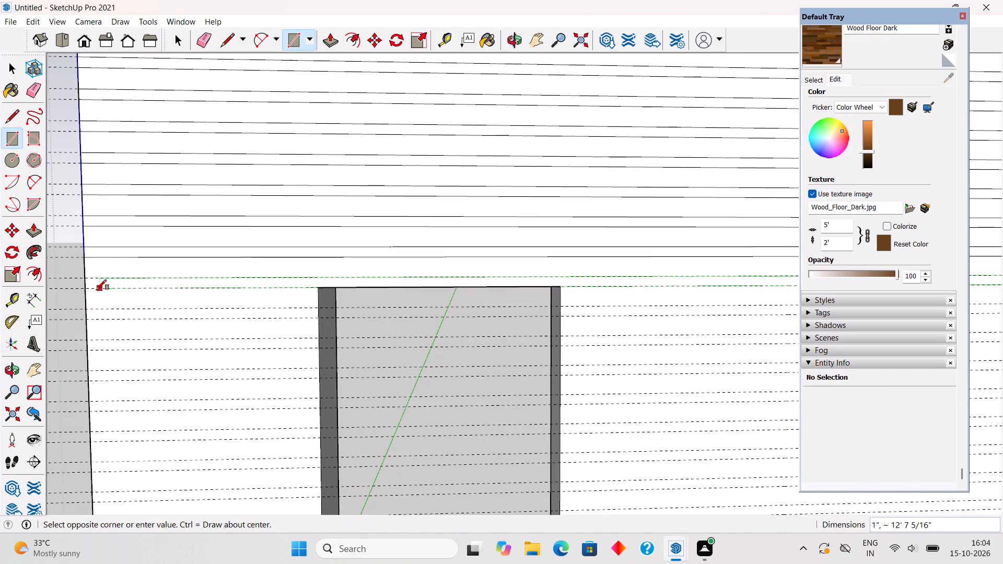
{"action": "scroll", "coordinate": [90, 293], "scroll_direction": "up", "scroll_amount": 11}
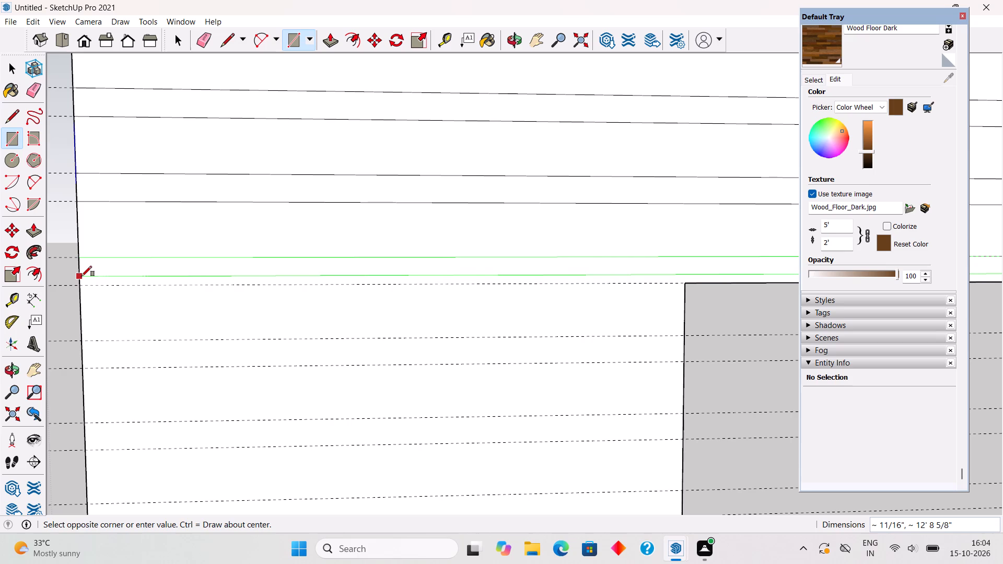
{"action": "left_click", "coordinate": [81, 276]}
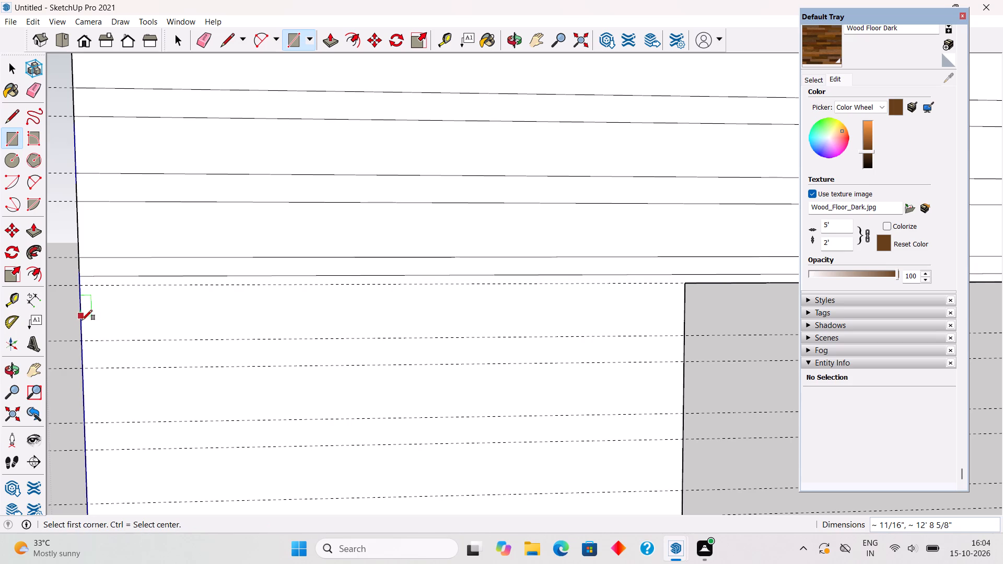
Draw two 1" high rectangles, about 1' 10 1/8" long, from the wall's left edge to the window opening, between the first two guide pairs beside it.
{"action": "left_click", "coordinate": [82, 340]}
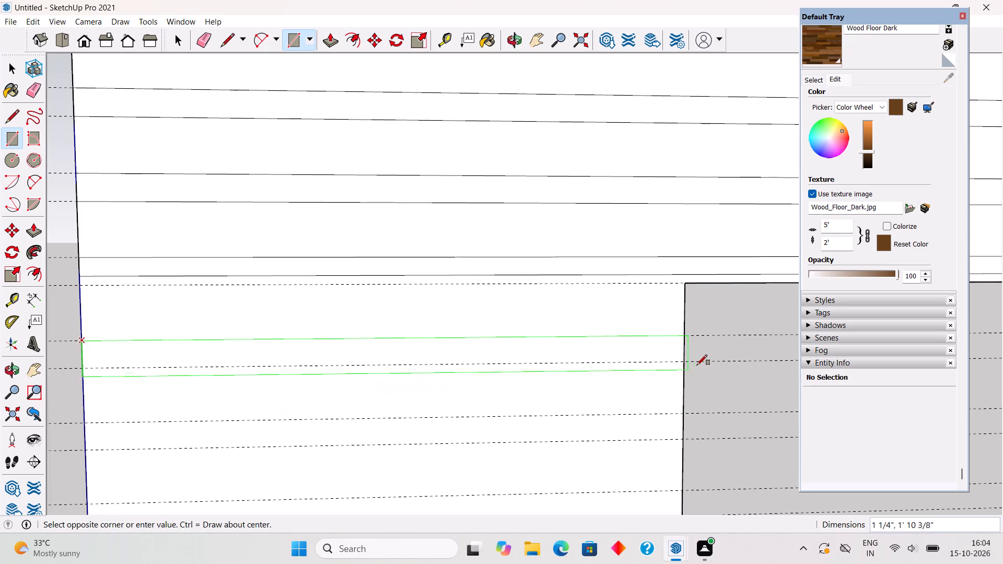
{"action": "left_click", "coordinate": [684, 360]}
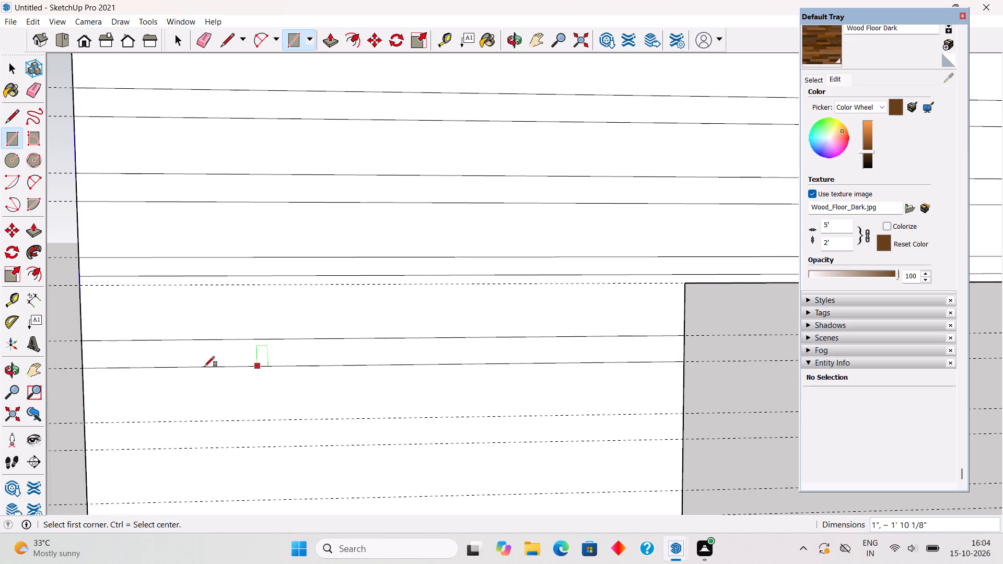
{"action": "left_click", "coordinate": [82, 421]}
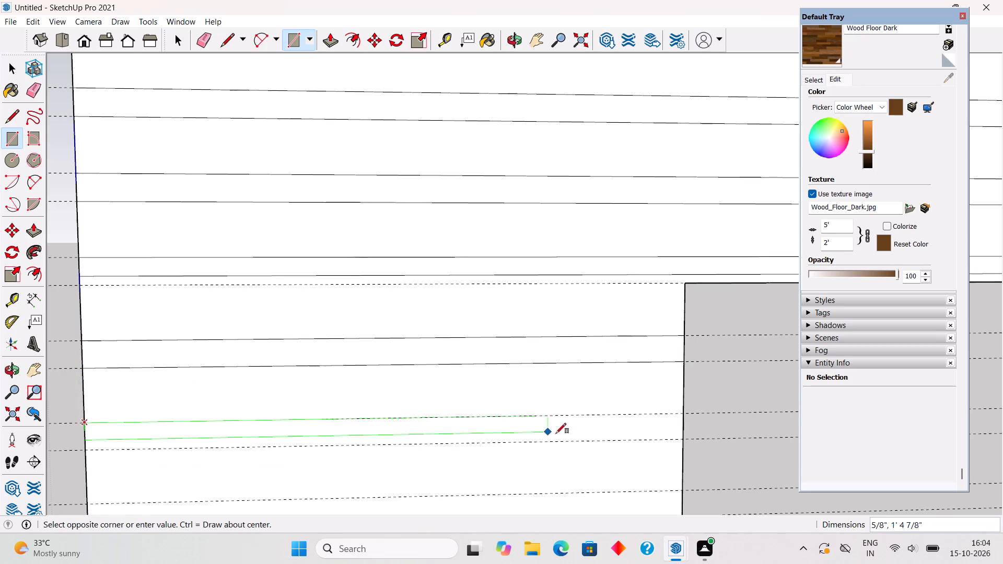
{"action": "left_click", "coordinate": [685, 441]}
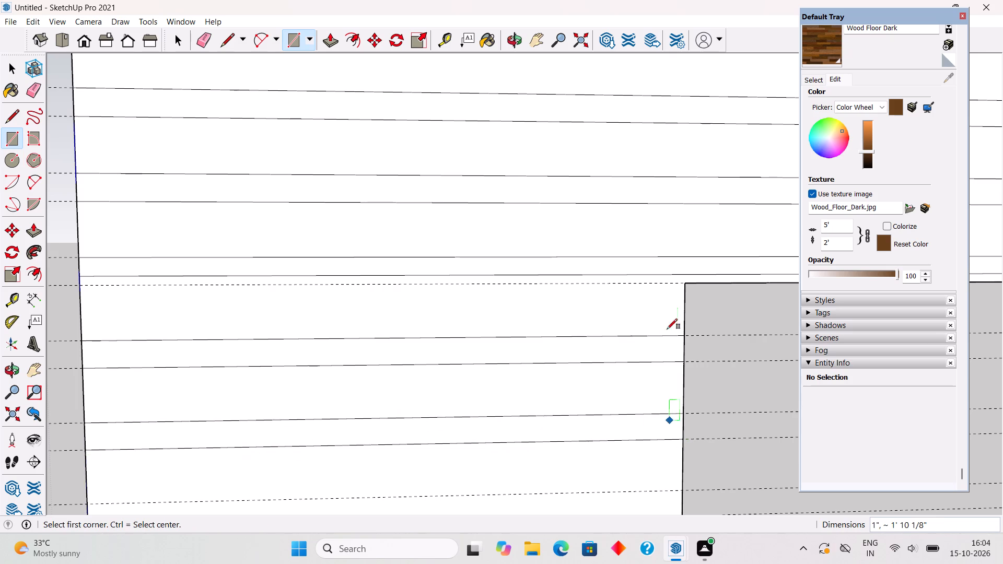
Draw three more 1" by about 1' 10 1/8" rectangles between the following guide pairs, from the wall's left edge to the window opening.
{"action": "scroll", "coordinate": [626, 236], "scroll_direction": "down", "scroll_amount": 15}
{"action": "scroll", "coordinate": [613, 491], "scroll_direction": "up", "scroll_amount": 6}
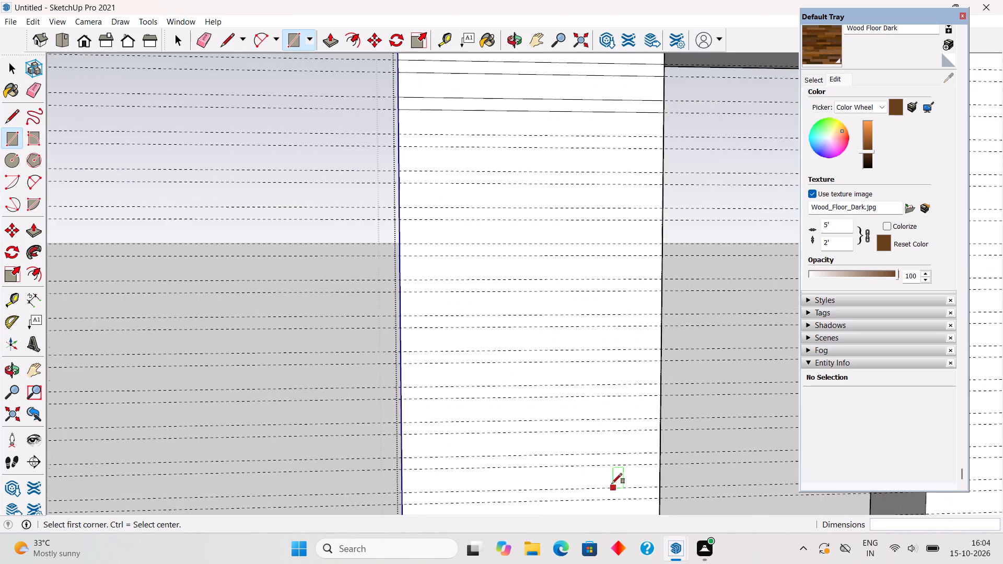
{"action": "left_click", "coordinate": [400, 134]}
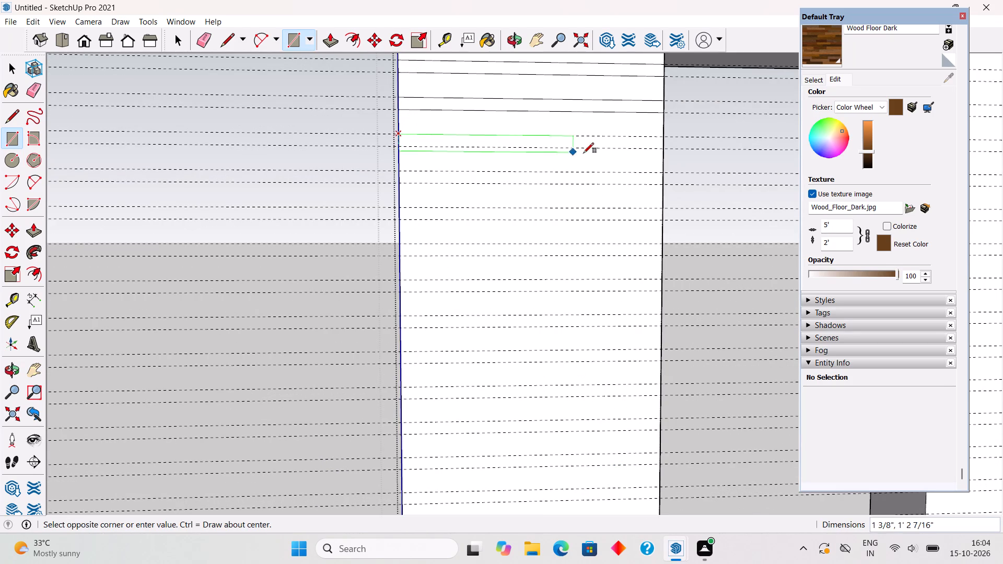
{"action": "left_click", "coordinate": [662, 148]}
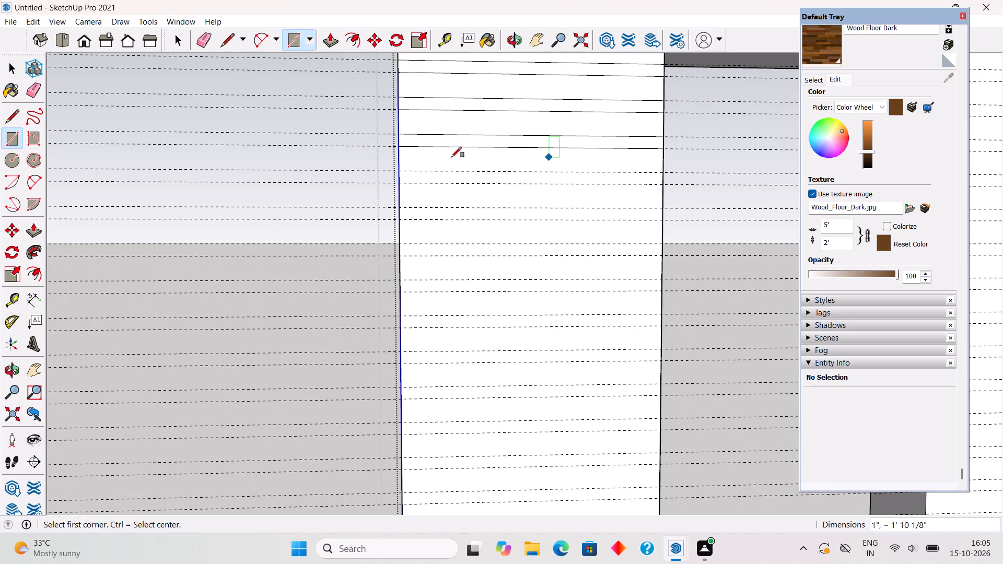
{"action": "left_click", "coordinate": [400, 172]}
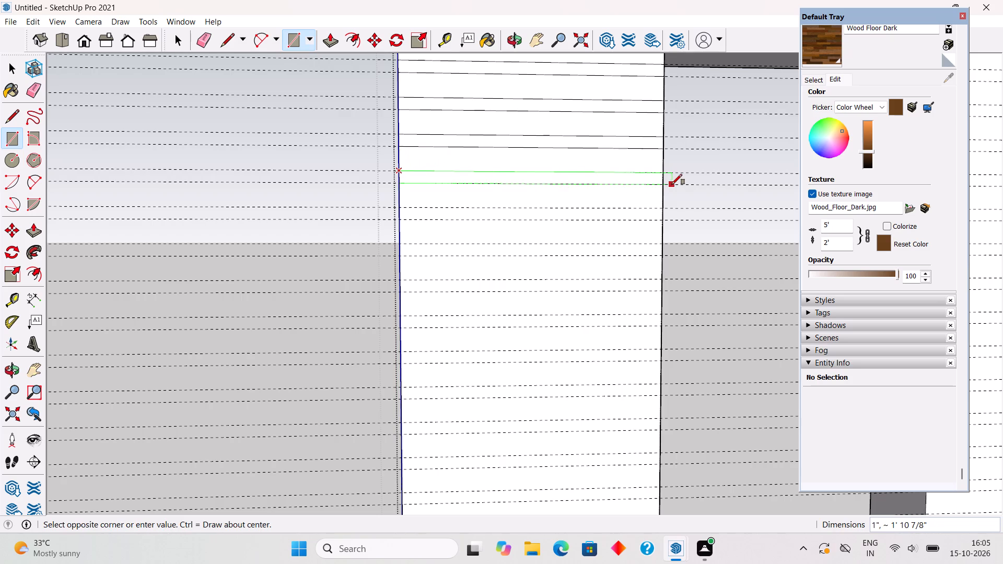
{"action": "left_click", "coordinate": [666, 185]}
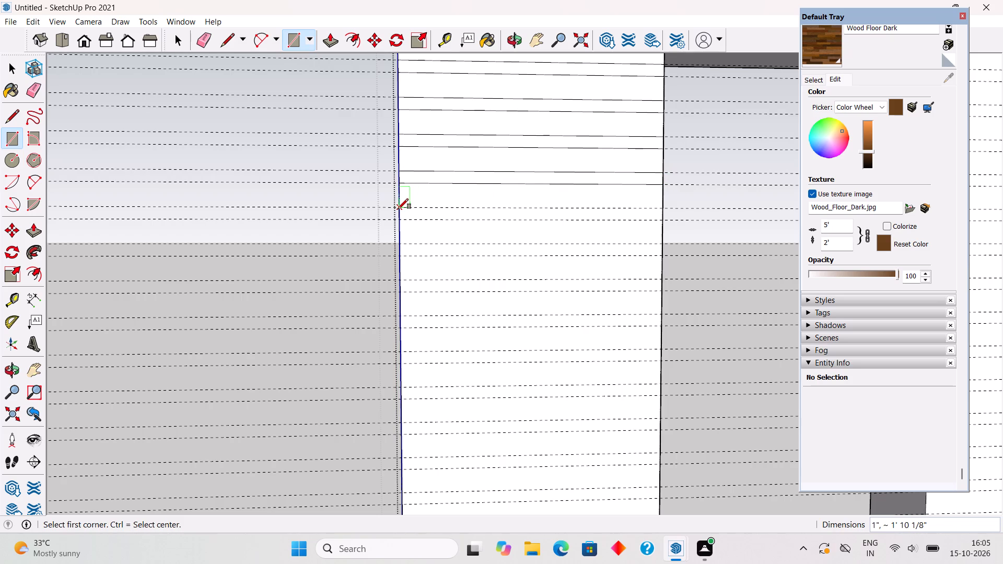
{"action": "left_click", "coordinate": [398, 206]}
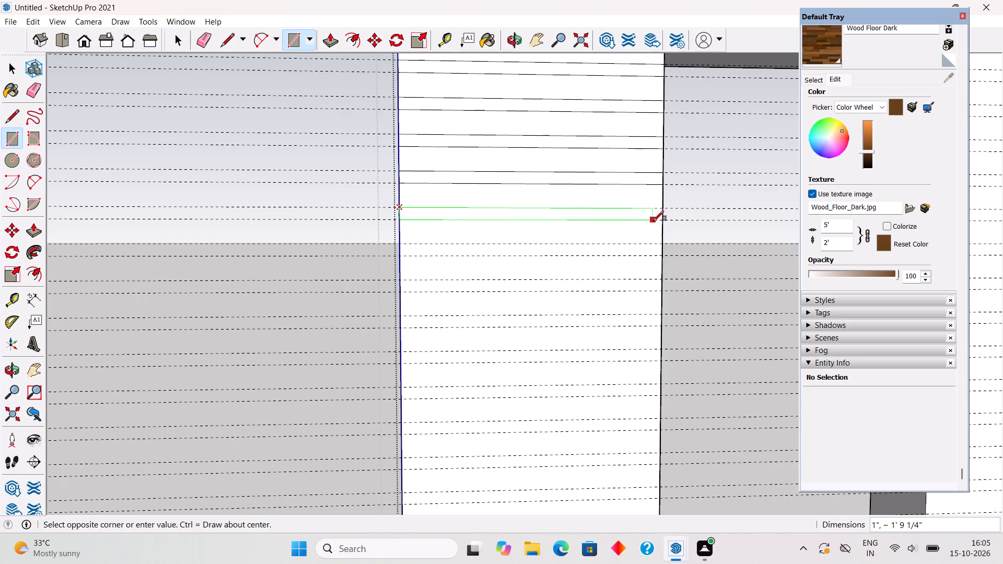
{"action": "left_click", "coordinate": [663, 221]}
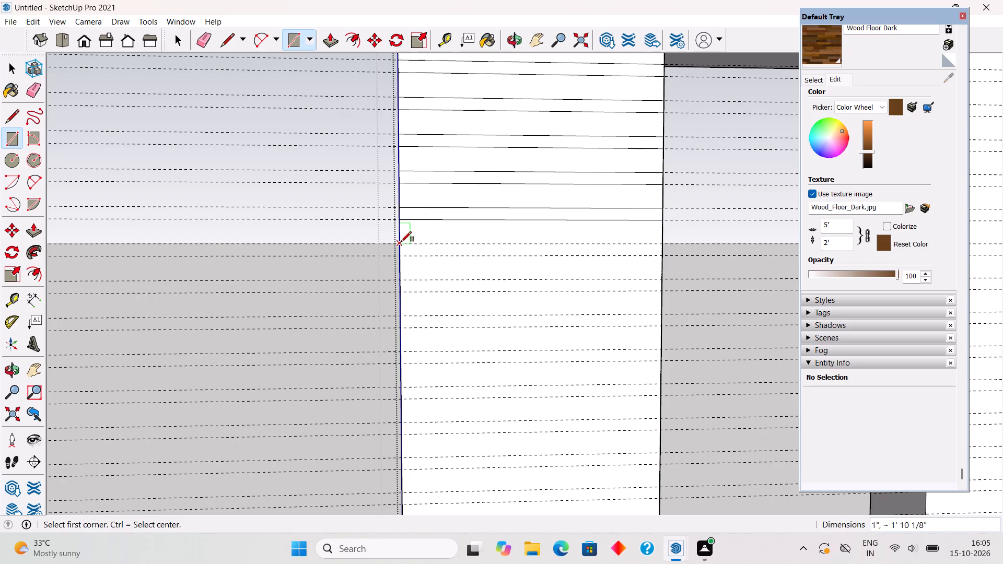
Draw three more 1" by about 1' 10 1/8" rectangles between the sixth to eighth guide pairs beside the window, from the wall's left edge to the opening.
{"action": "left_click", "coordinate": [401, 242]}
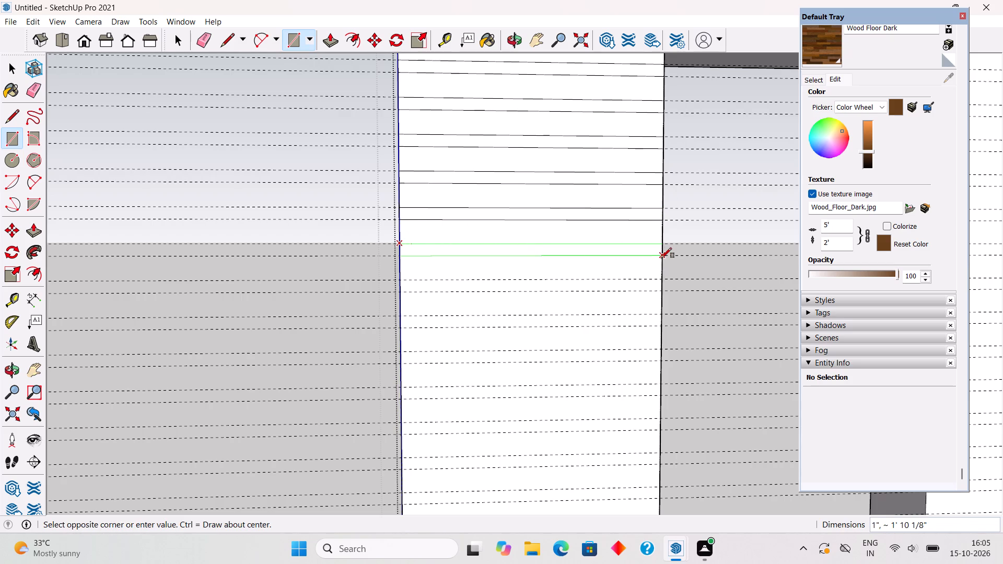
{"action": "left_click", "coordinate": [661, 258]}
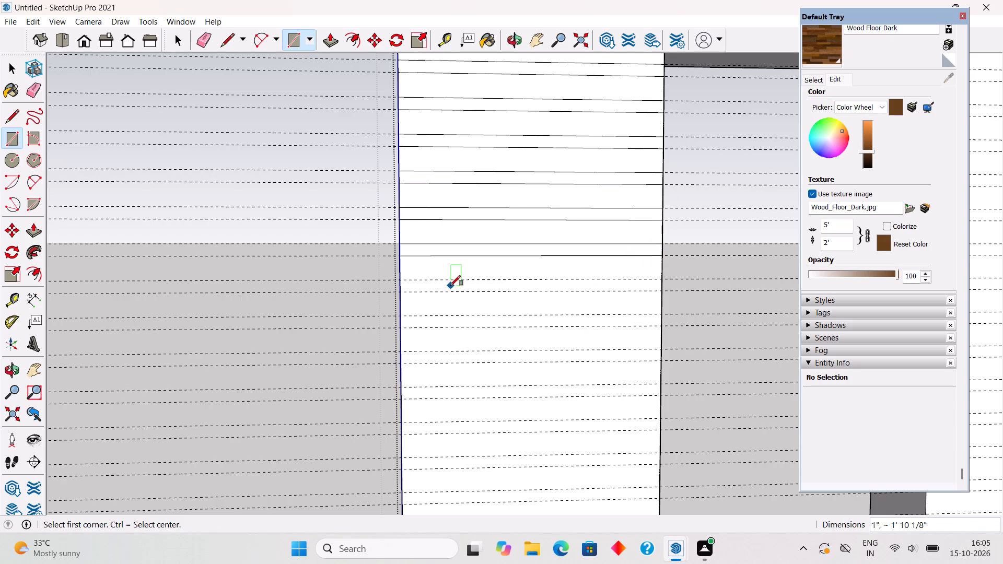
{"action": "left_click", "coordinate": [406, 277]}
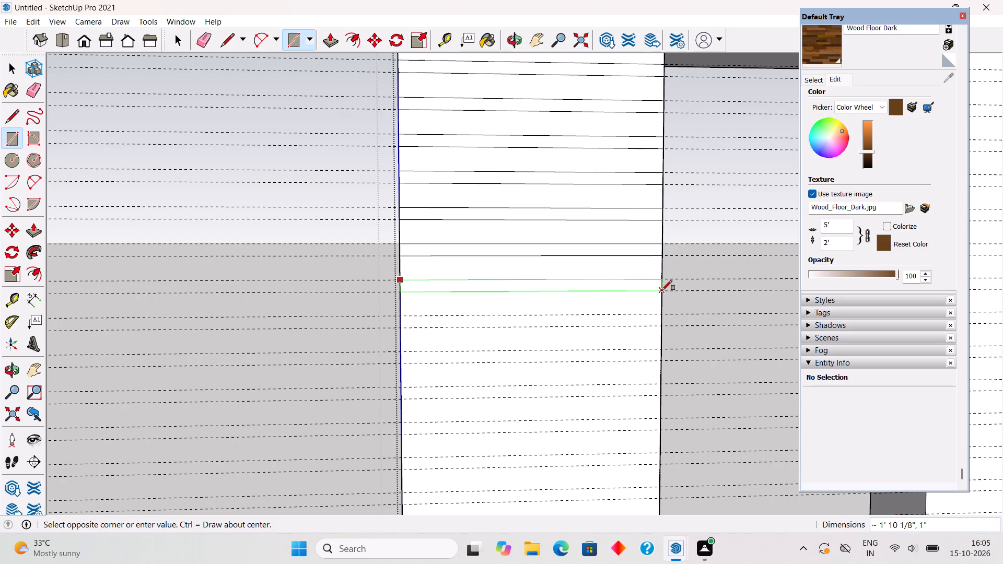
{"action": "left_click", "coordinate": [662, 290]}
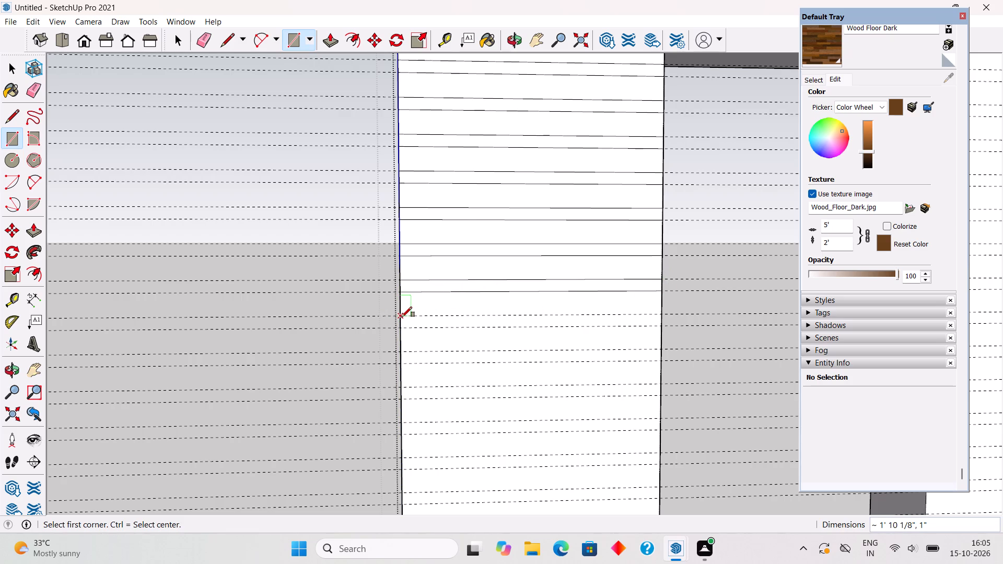
{"action": "left_click", "coordinate": [402, 317]}
{"action": "left_click", "coordinate": [661, 326]}
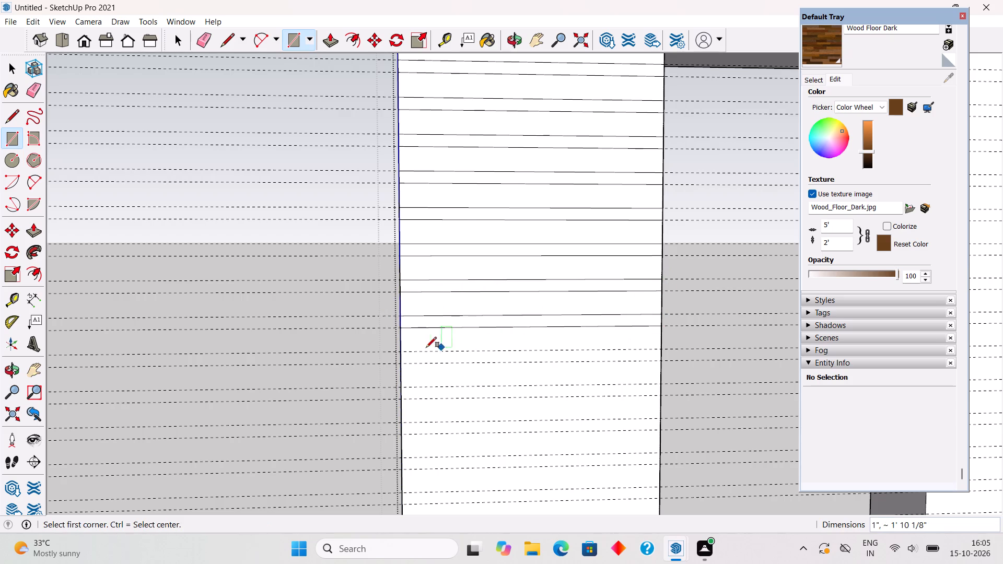
Draw 1" by about 1' 10 1/8" rectangles between the three guide pairs that follow, from the wall's left edge to the window opening.
{"action": "left_click", "coordinate": [403, 349]}
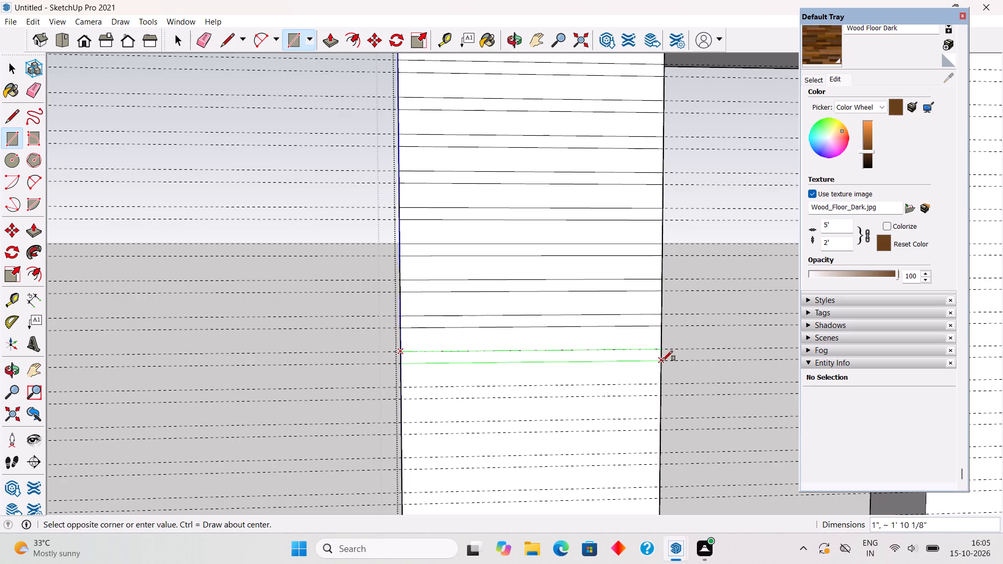
{"action": "left_click", "coordinate": [664, 361]}
{"action": "left_click", "coordinate": [400, 385]}
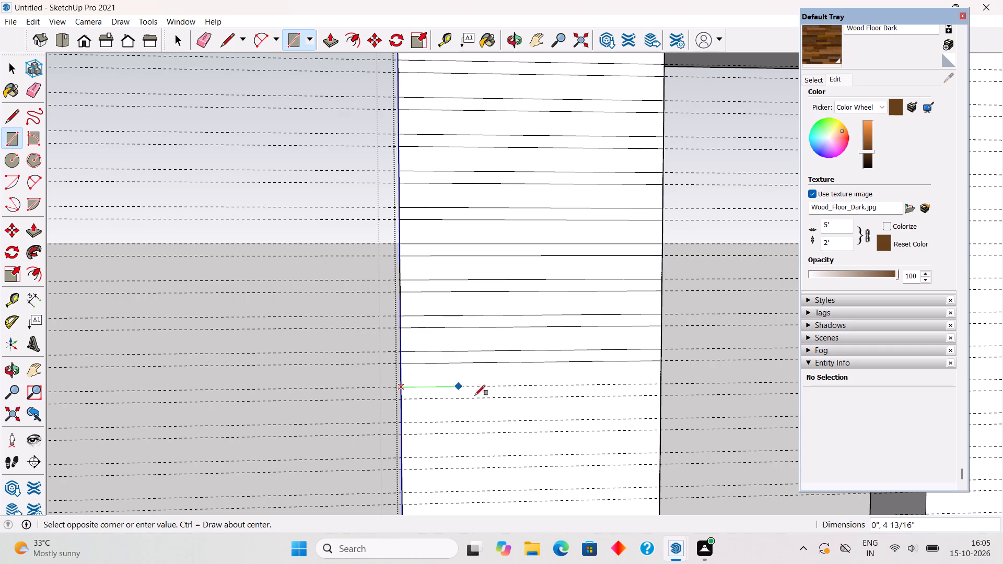
{"action": "left_click", "coordinate": [659, 398]}
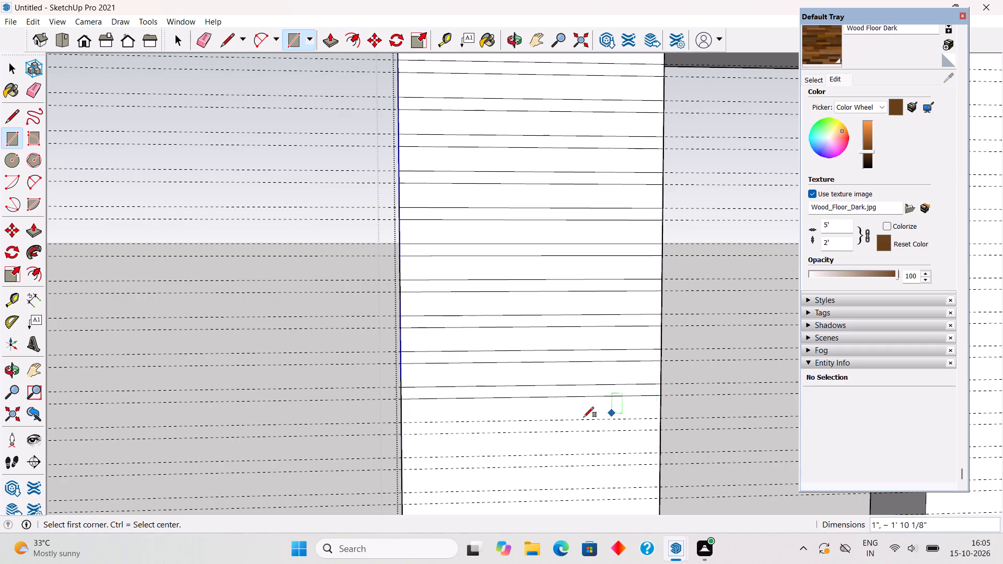
{"action": "left_click", "coordinate": [401, 420]}
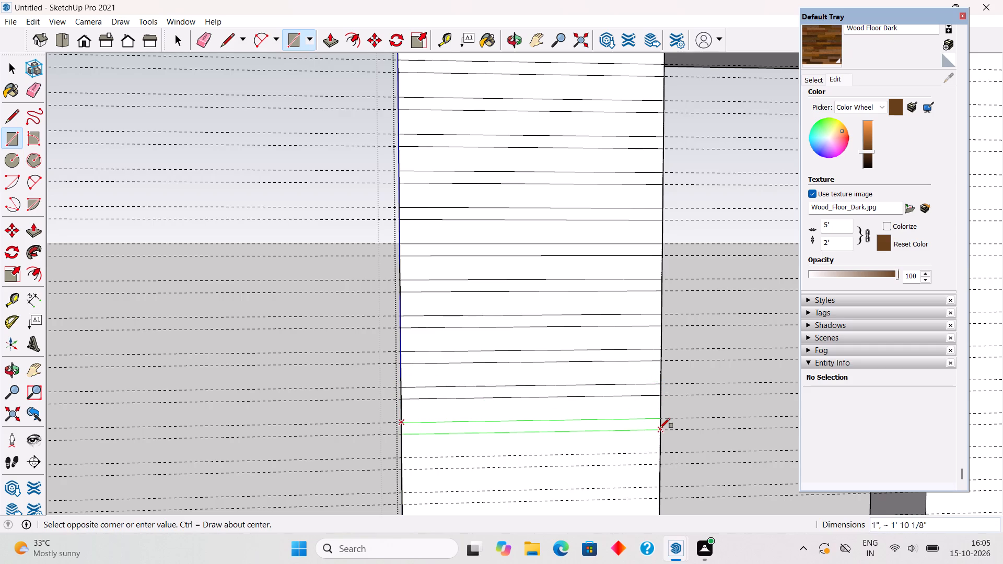
{"action": "left_click", "coordinate": [660, 428]}
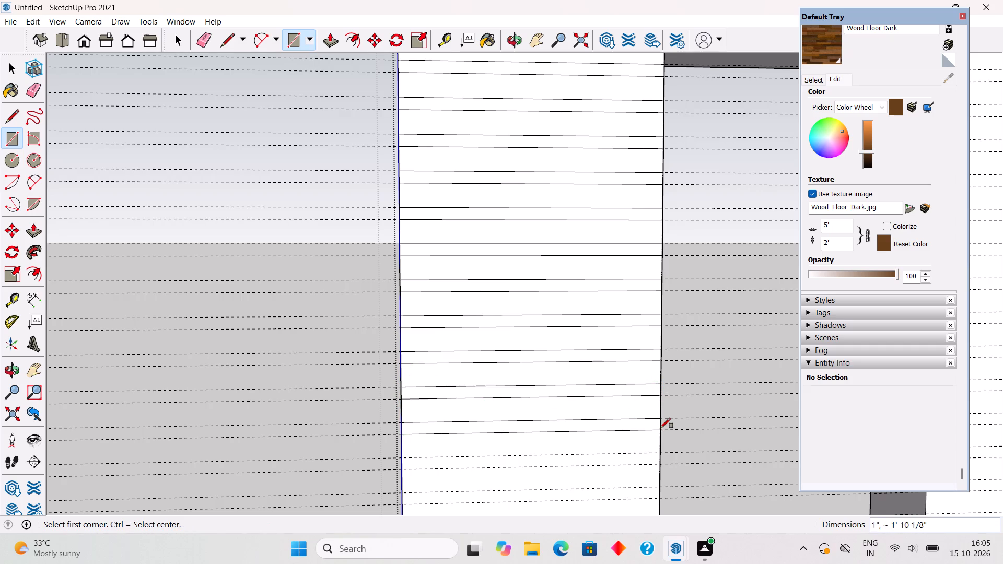
Draw four more 1" by about 1' 10 1/8" rectangles down the following guide pairs, between the wall's left edge and the window opening.
{"action": "scroll", "coordinate": [613, 314], "scroll_direction": "down", "scroll_amount": 15}
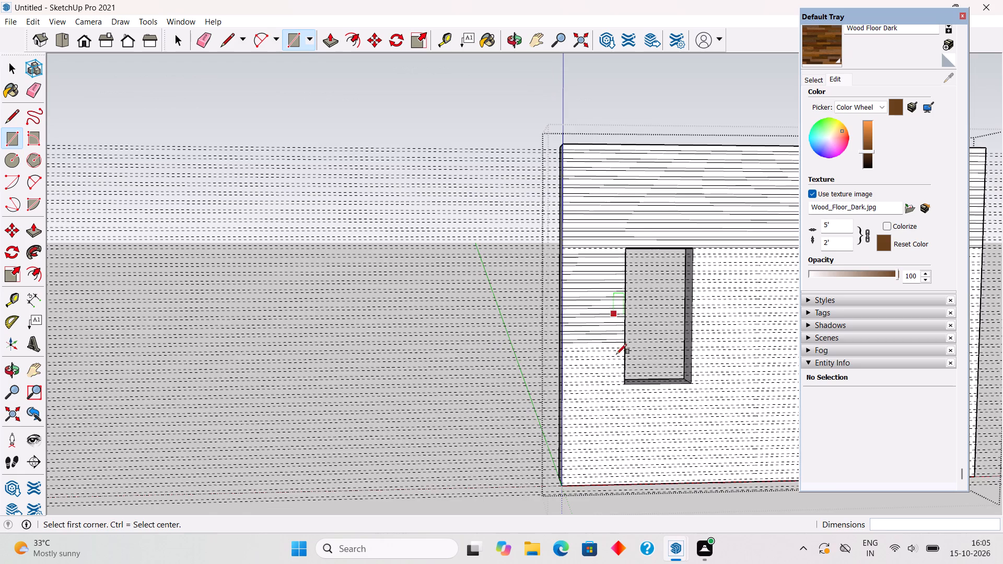
{"action": "scroll", "coordinate": [623, 484], "scroll_direction": "up", "scroll_amount": 8}
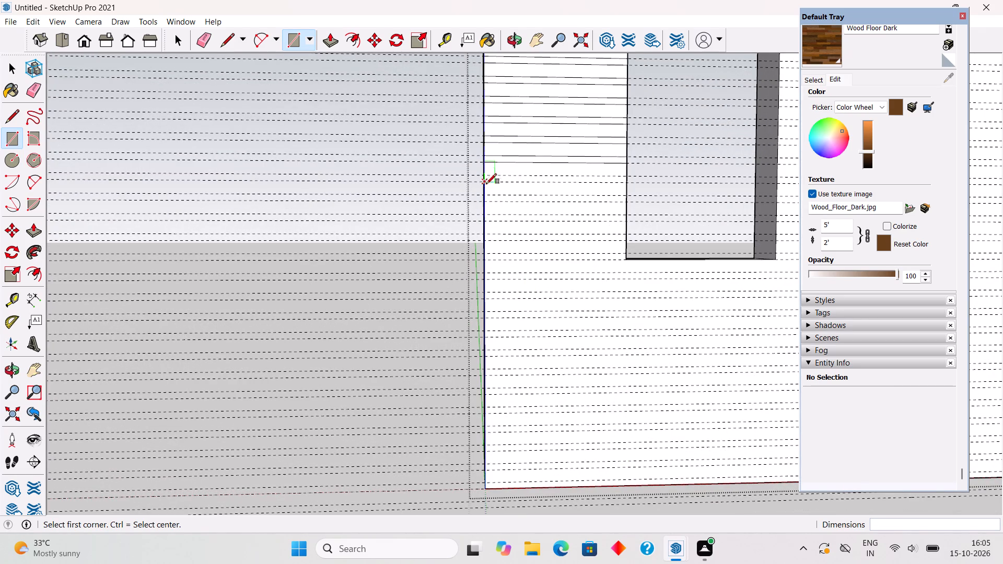
{"action": "left_click", "coordinate": [485, 174]}
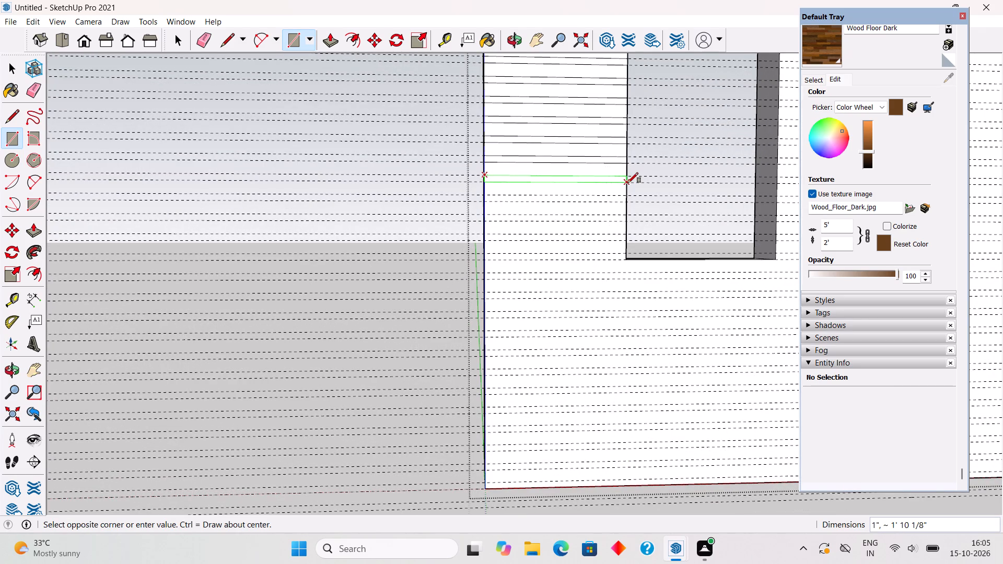
{"action": "left_click", "coordinate": [628, 183]}
{"action": "left_click", "coordinate": [483, 195]}
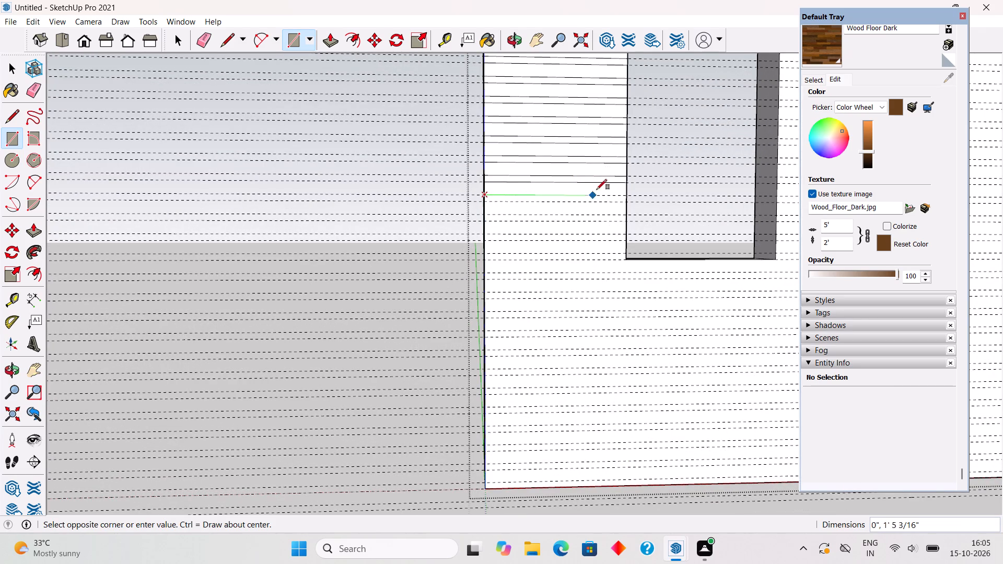
{"action": "left_click", "coordinate": [627, 202]}
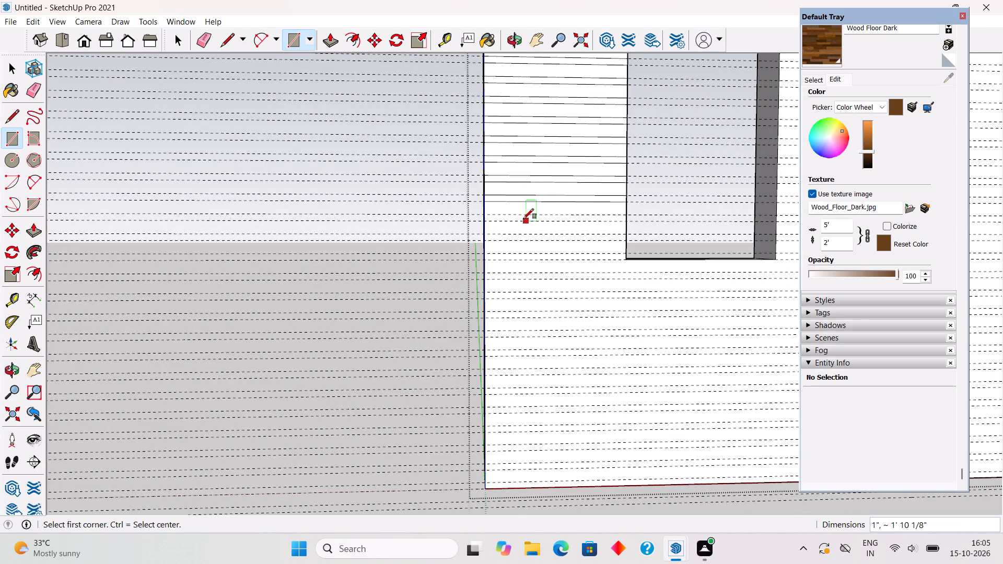
{"action": "left_click", "coordinate": [489, 216]}
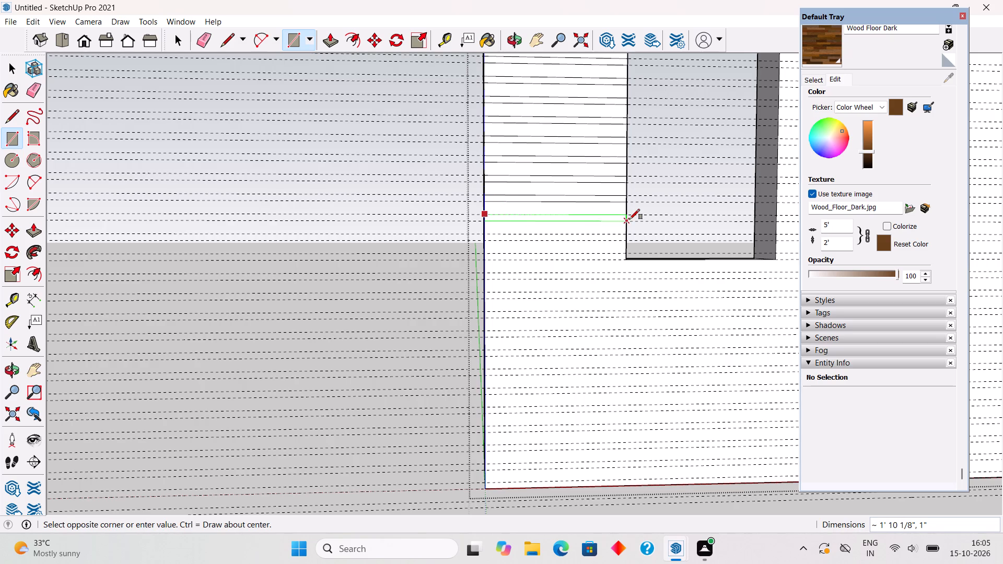
{"action": "left_click", "coordinate": [629, 219]}
{"action": "scroll", "coordinate": [484, 232], "scroll_direction": "up", "scroll_amount": 4}
{"action": "left_click", "coordinate": [485, 232]}
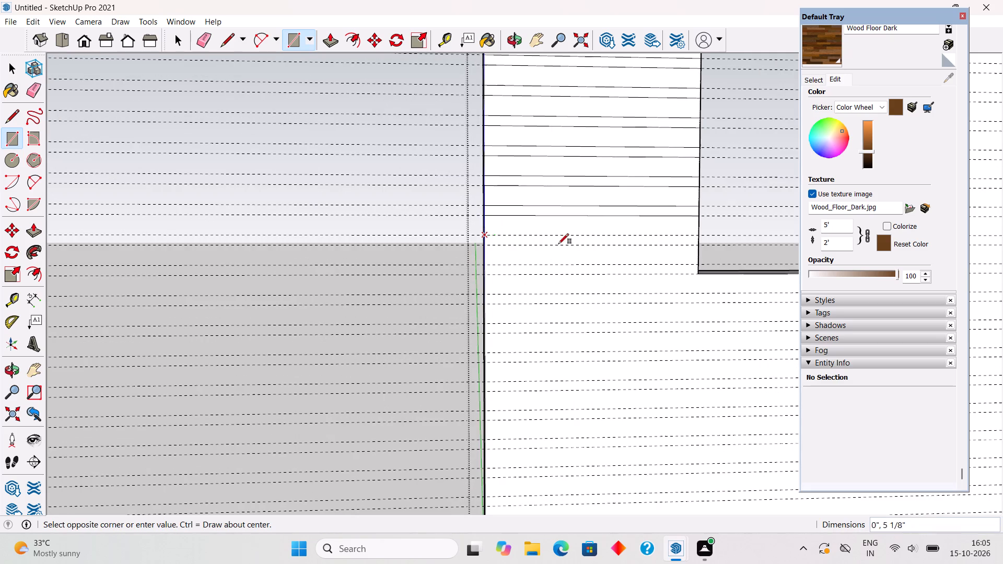
{"action": "left_click", "coordinate": [697, 247]}
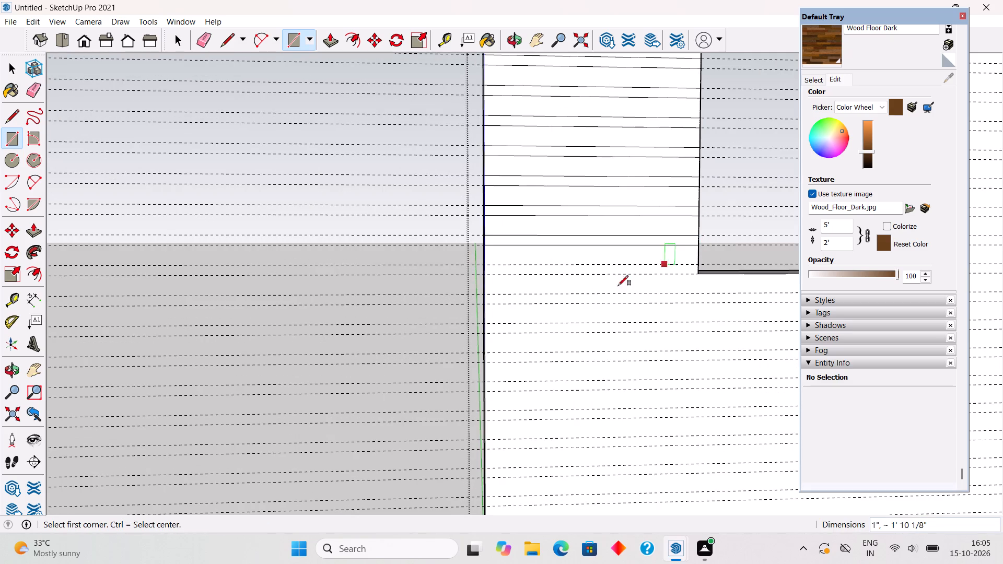
Draw a slightly thinner rectangle beside the opening's bottom corner, from the wall's left edge to the window, starting at the next pair's upper guide.
{"action": "scroll", "coordinate": [500, 271], "scroll_direction": "up", "scroll_amount": 4}
{"action": "left_click", "coordinate": [474, 264]}
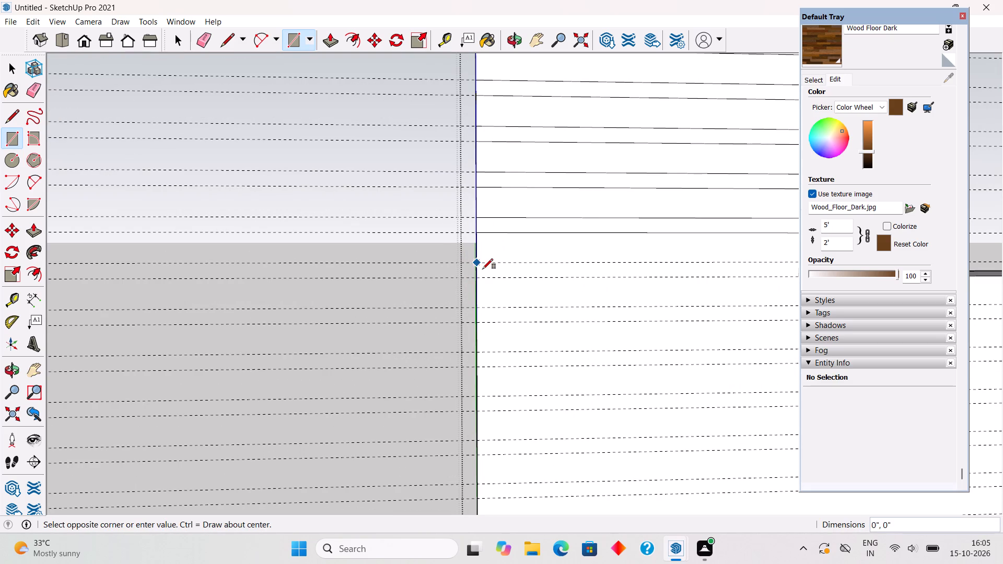
{"action": "scroll", "coordinate": [483, 269], "scroll_direction": "down", "scroll_amount": 7}
{"action": "scroll", "coordinate": [710, 266], "scroll_direction": "up", "scroll_amount": 4}
{"action": "scroll", "coordinate": [660, 271], "scroll_direction": "up", "scroll_amount": 8}
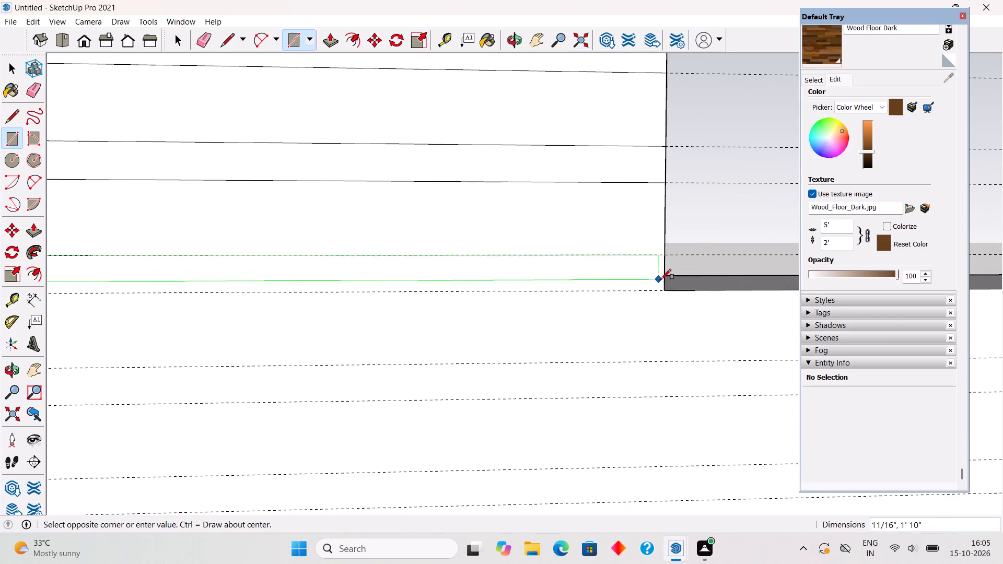
{"action": "left_click", "coordinate": [663, 283]}
Draw a full-width rectangle, 1" high and about 12' 8 5/8" long, between the first complete pair of guides below the window.
{"action": "scroll", "coordinate": [663, 283], "scroll_direction": "down", "scroll_amount": 4}
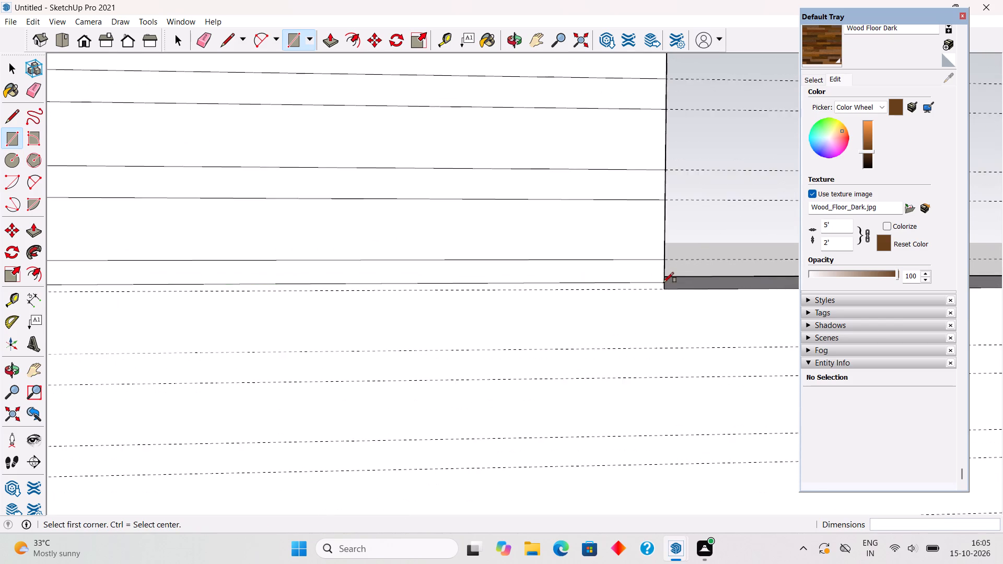
{"action": "scroll", "coordinate": [663, 283], "scroll_direction": "down", "scroll_amount": 5}
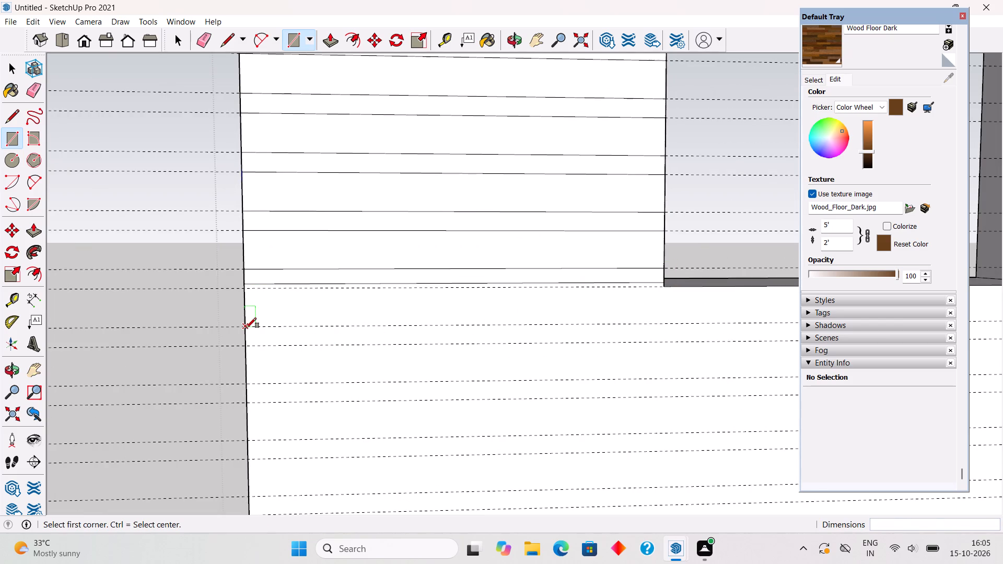
{"action": "left_click", "coordinate": [246, 328]}
{"action": "scroll", "coordinate": [244, 330], "scroll_direction": "down", "scroll_amount": 20}
{"action": "scroll", "coordinate": [244, 330], "scroll_direction": "down", "scroll_amount": 4}
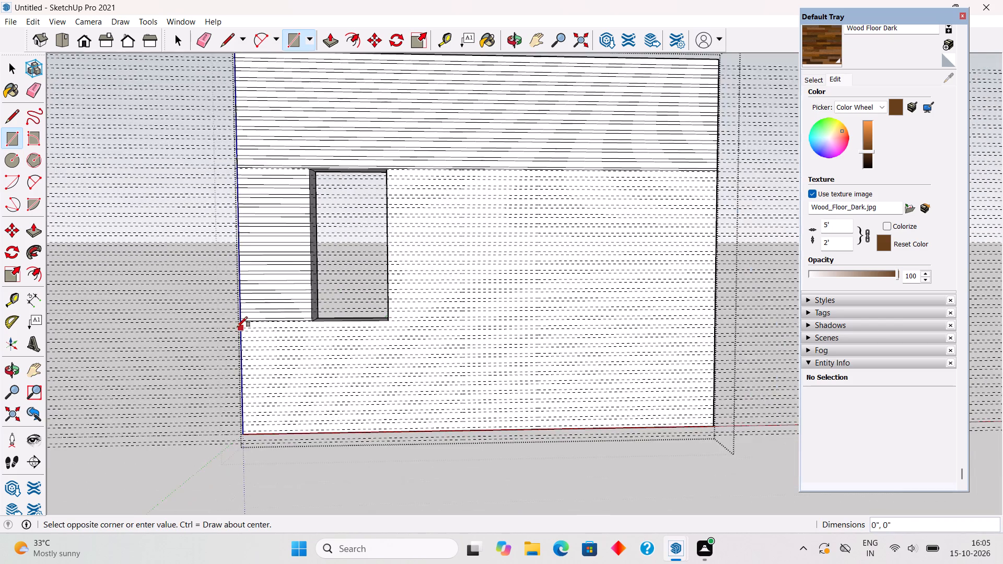
{"action": "scroll", "coordinate": [237, 327], "scroll_direction": "down", "scroll_amount": 3}
{"action": "scroll", "coordinate": [559, 334], "scroll_direction": "up", "scroll_amount": 4}
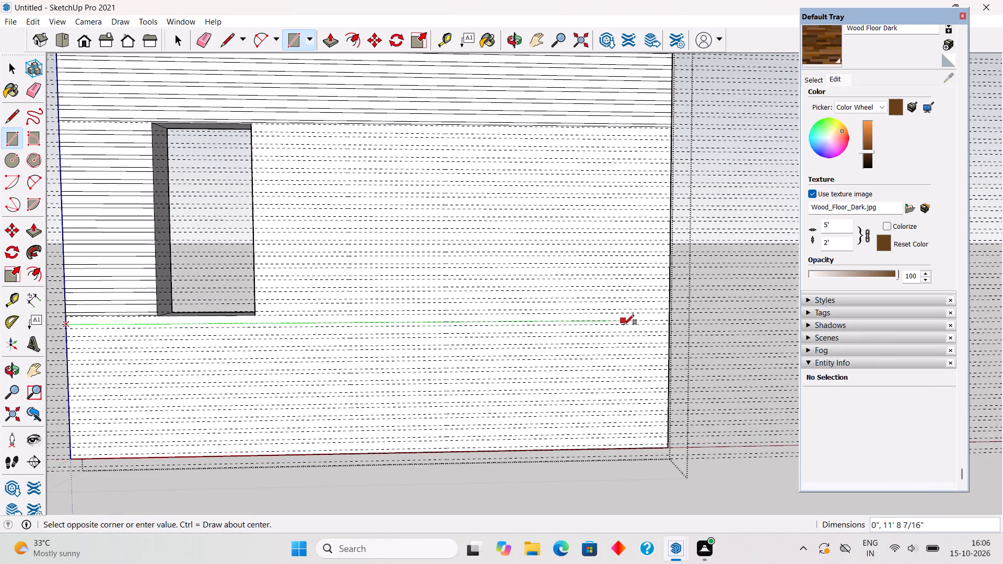
{"action": "scroll", "coordinate": [651, 329], "scroll_direction": "up", "scroll_amount": 5}
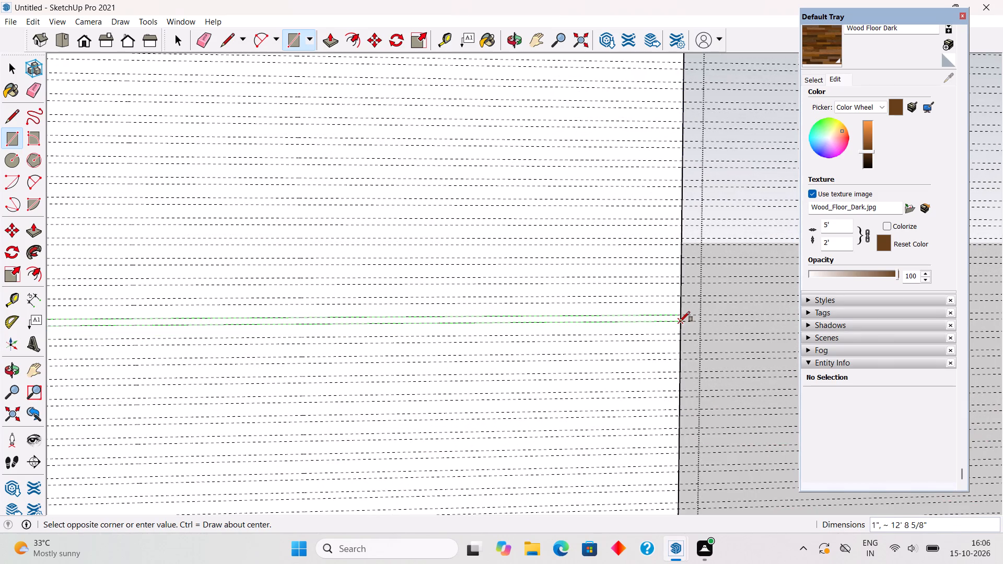
{"action": "left_click", "coordinate": [680, 322]}
Draw two more full-width rectangles, 1" by about 12' 8 5/8", between the second and third guide pairs below the window.
{"action": "left_click", "coordinate": [682, 335]}
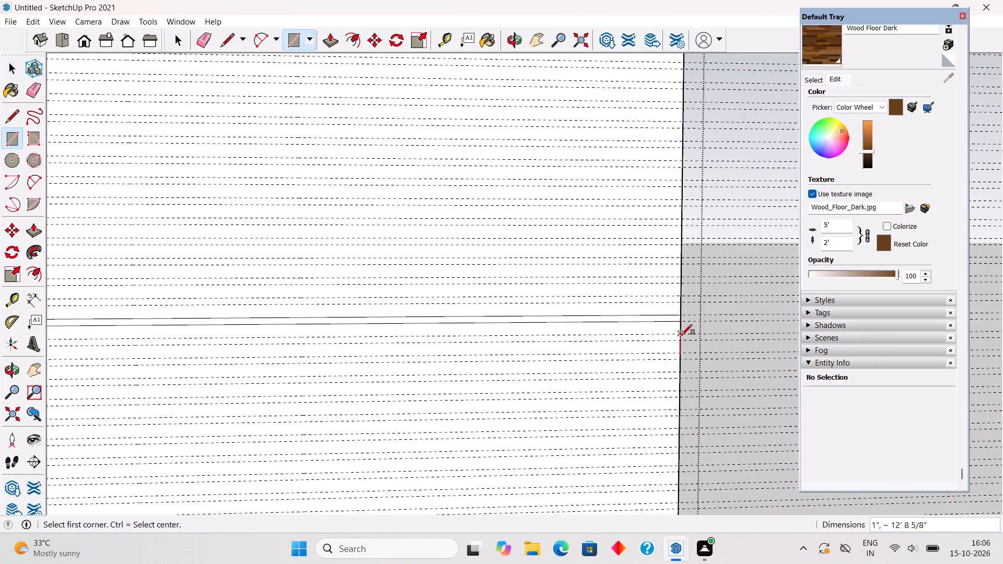
{"action": "scroll", "coordinate": [681, 335], "scroll_direction": "down", "scroll_amount": 9}
{"action": "scroll", "coordinate": [180, 370], "scroll_direction": "up", "scroll_amount": 5}
{"action": "scroll", "coordinate": [220, 349], "scroll_direction": "up", "scroll_amount": 9}
{"action": "left_click", "coordinate": [211, 314]}
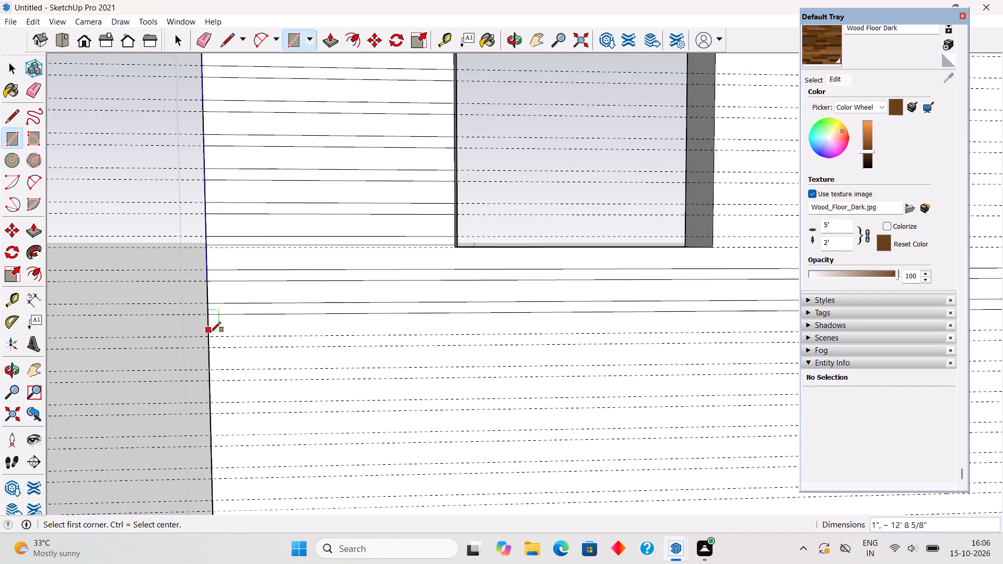
{"action": "left_click", "coordinate": [211, 338]}
{"action": "scroll", "coordinate": [210, 339], "scroll_direction": "down", "scroll_amount": 14}
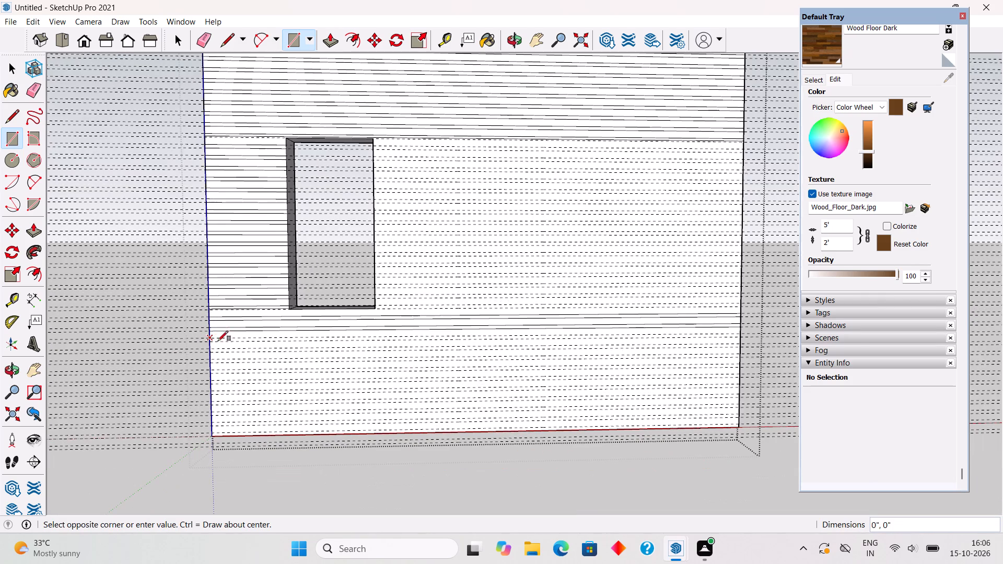
{"action": "scroll", "coordinate": [716, 341], "scroll_direction": "up", "scroll_amount": 4}
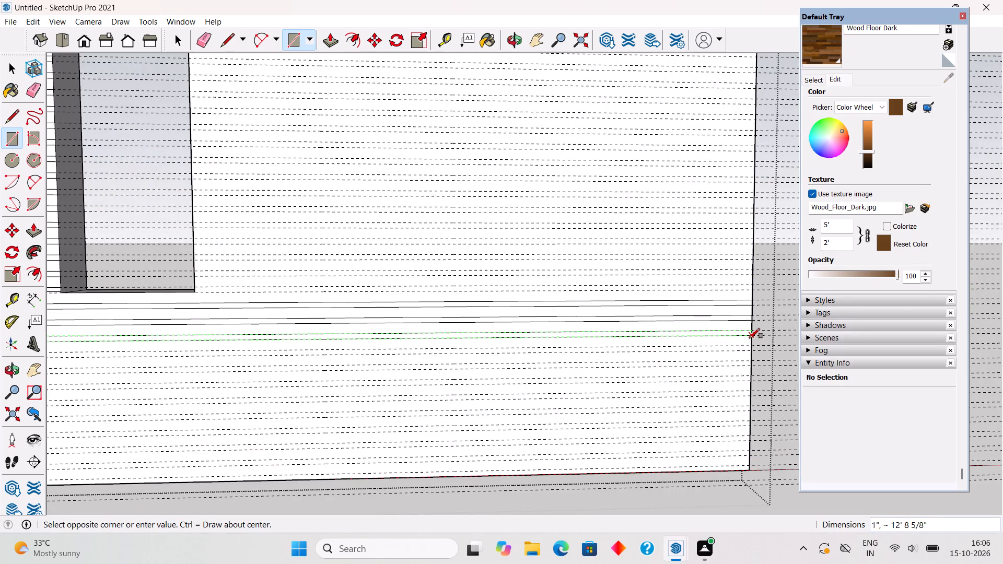
{"action": "left_click", "coordinate": [750, 338]}
Draw full-width rectangles, 1" by about 12' 8 5/8", between the fourth and fifth guide pairs below the window.
{"action": "left_click", "coordinate": [750, 345]}
{"action": "scroll", "coordinate": [579, 361], "scroll_direction": "down", "scroll_amount": 4}
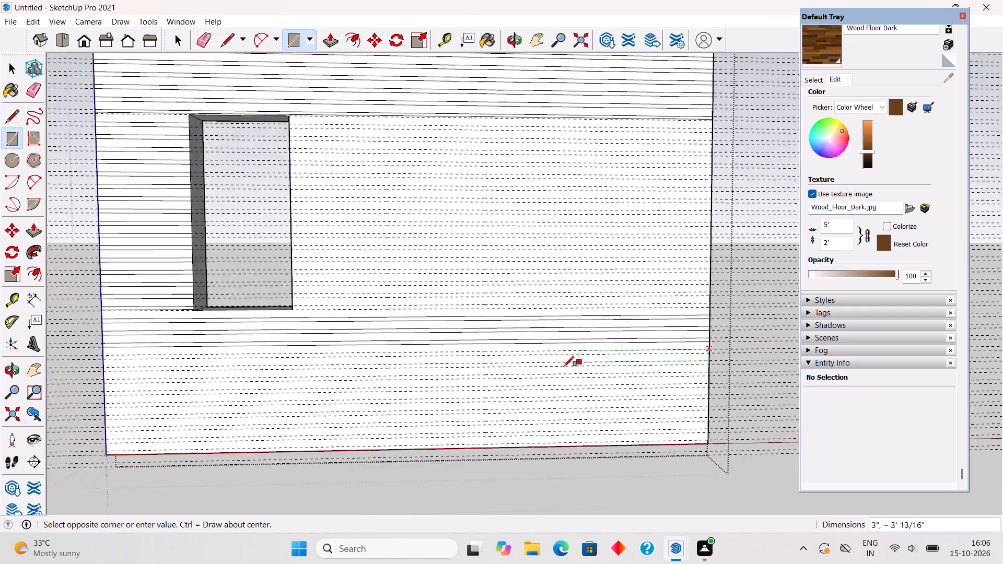
{"action": "scroll", "coordinate": [562, 367], "scroll_direction": "down", "scroll_amount": 2}
{"action": "scroll", "coordinate": [227, 390], "scroll_direction": "up", "scroll_amount": 10}
{"action": "scroll", "coordinate": [216, 339], "scroll_direction": "up", "scroll_amount": 2}
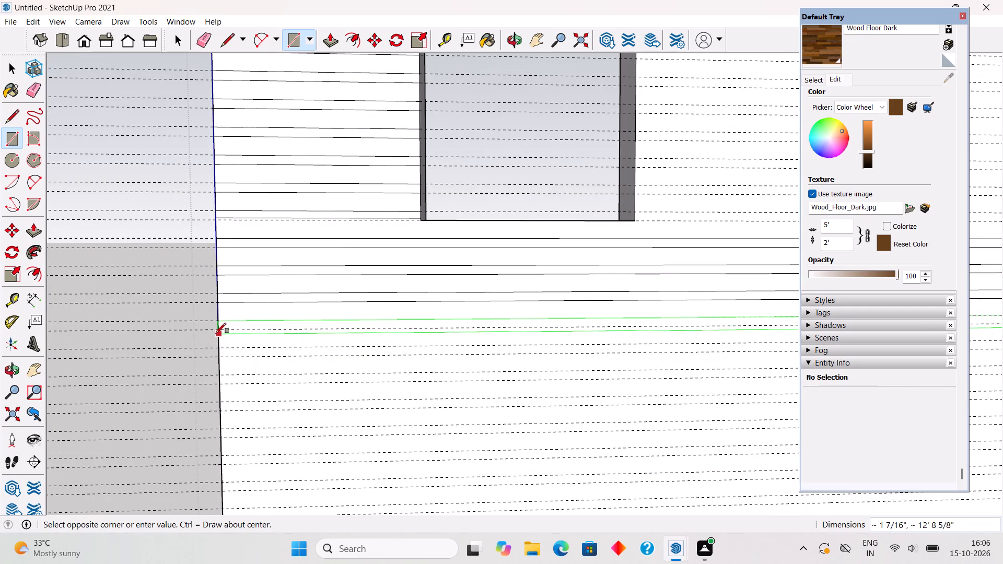
{"action": "left_click", "coordinate": [216, 332]}
{"action": "left_click", "coordinate": [221, 348]}
{"action": "scroll", "coordinate": [227, 348], "scroll_direction": "down", "scroll_amount": 8}
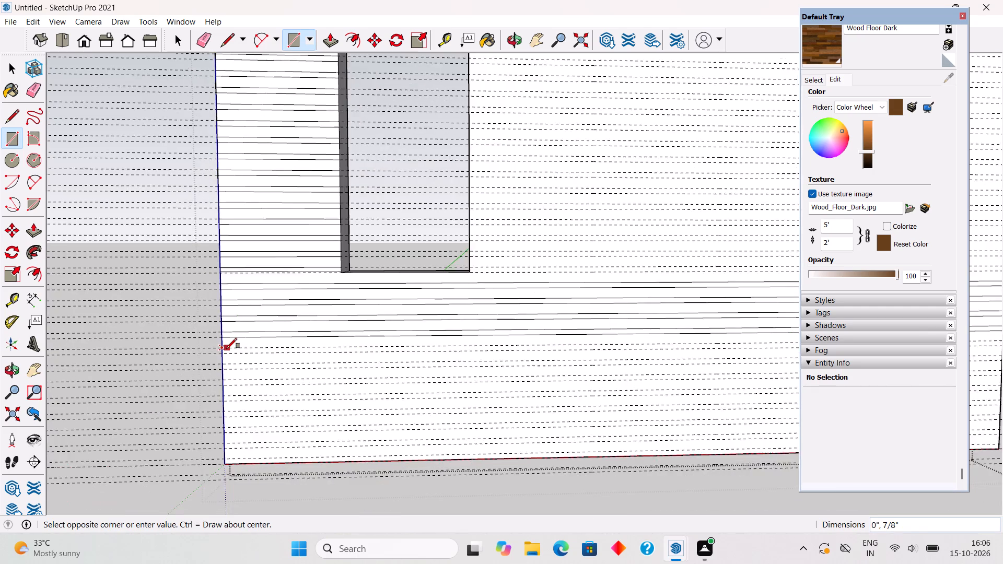
{"action": "scroll", "coordinate": [457, 375], "scroll_direction": "down", "scroll_amount": 9}
{"action": "scroll", "coordinate": [657, 375], "scroll_direction": "up", "scroll_amount": 10}
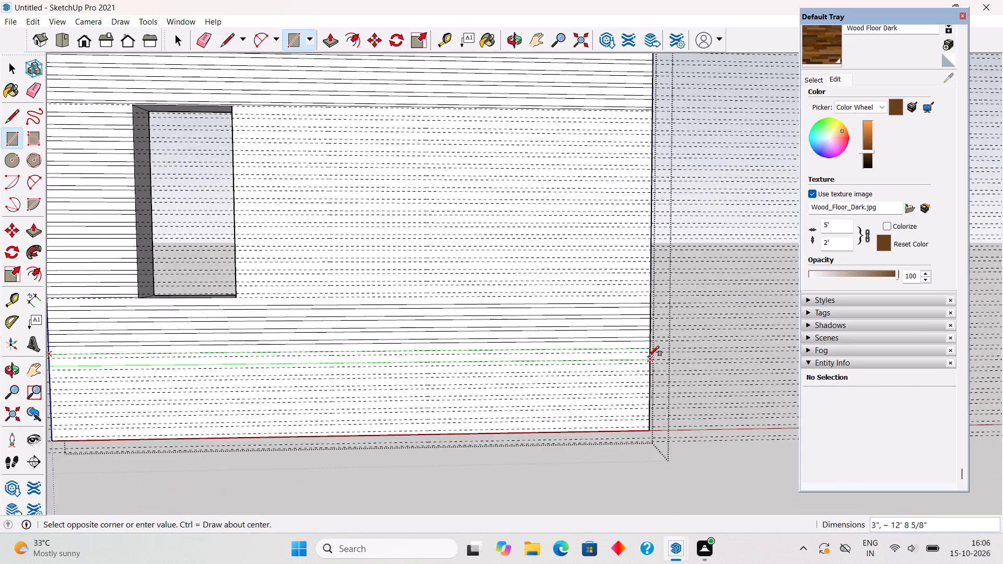
{"action": "scroll", "coordinate": [649, 356], "scroll_direction": "up", "scroll_amount": 5}
{"action": "left_click", "coordinate": [647, 352]}
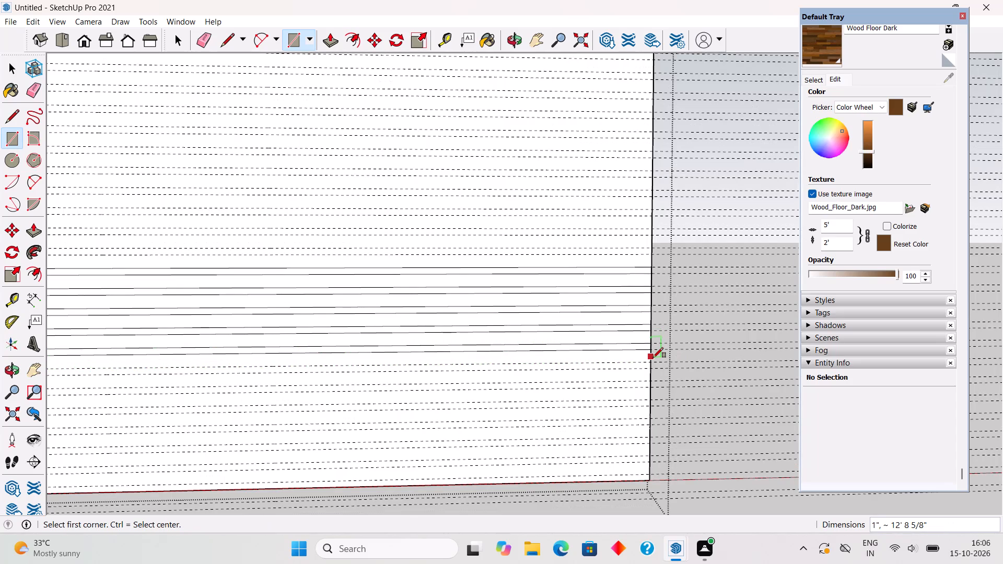
Draw full-width rectangles, 1" by about 12' 8 5/8", between the sixth and seventh guide pairs below the window.
{"action": "left_click", "coordinate": [653, 359]}
{"action": "scroll", "coordinate": [653, 359], "scroll_direction": "down", "scroll_amount": 10}
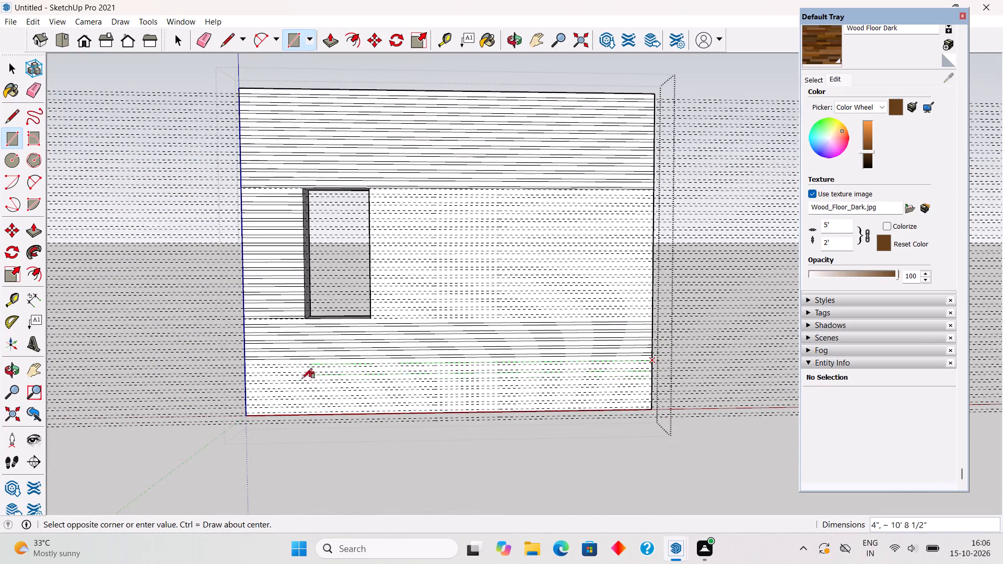
{"action": "scroll", "coordinate": [248, 394], "scroll_direction": "up", "scroll_amount": 15}
{"action": "scroll", "coordinate": [238, 340], "scroll_direction": "up", "scroll_amount": 3}
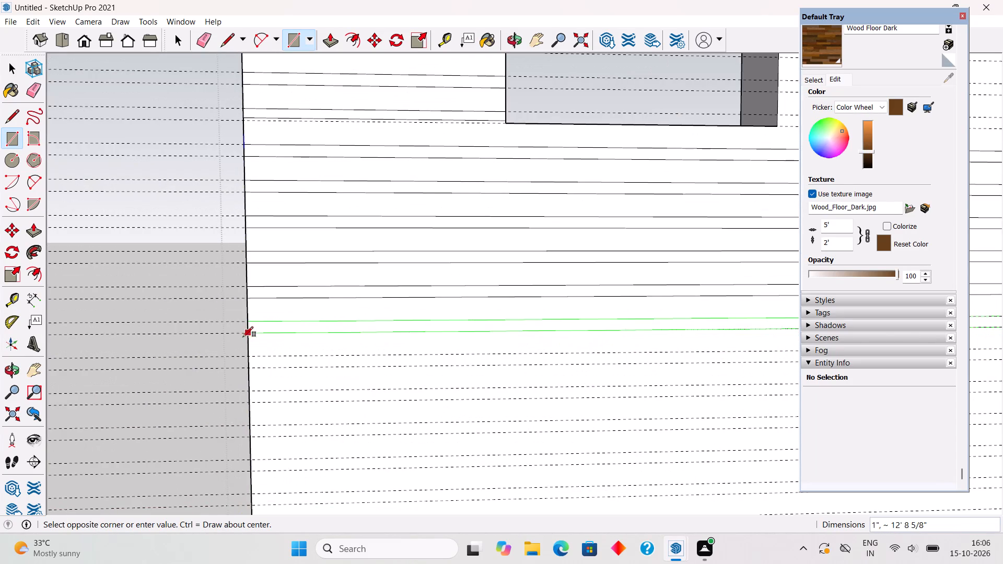
{"action": "left_click", "coordinate": [249, 335]}
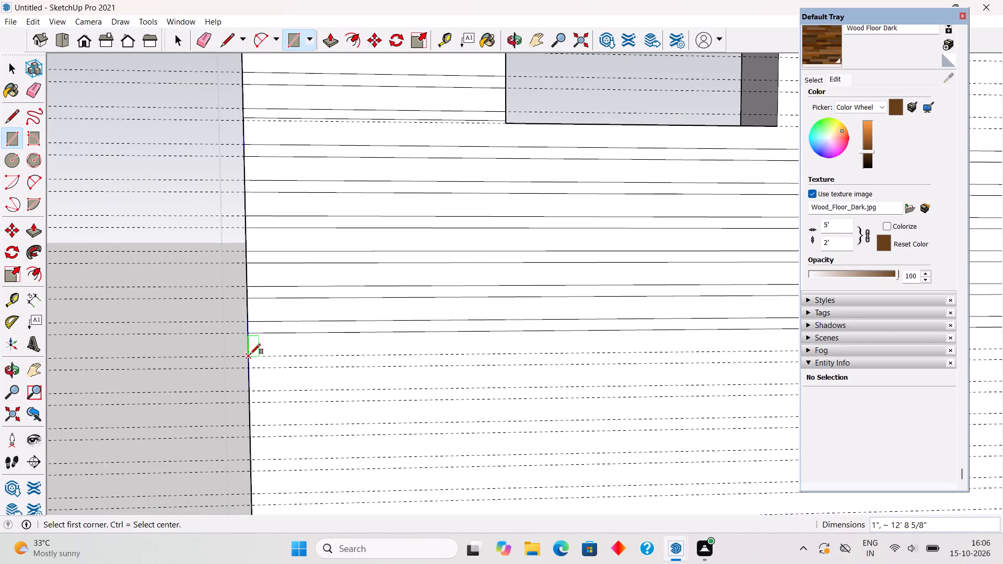
{"action": "left_click", "coordinate": [250, 354]}
{"action": "scroll", "coordinate": [250, 354], "scroll_direction": "down", "scroll_amount": 19}
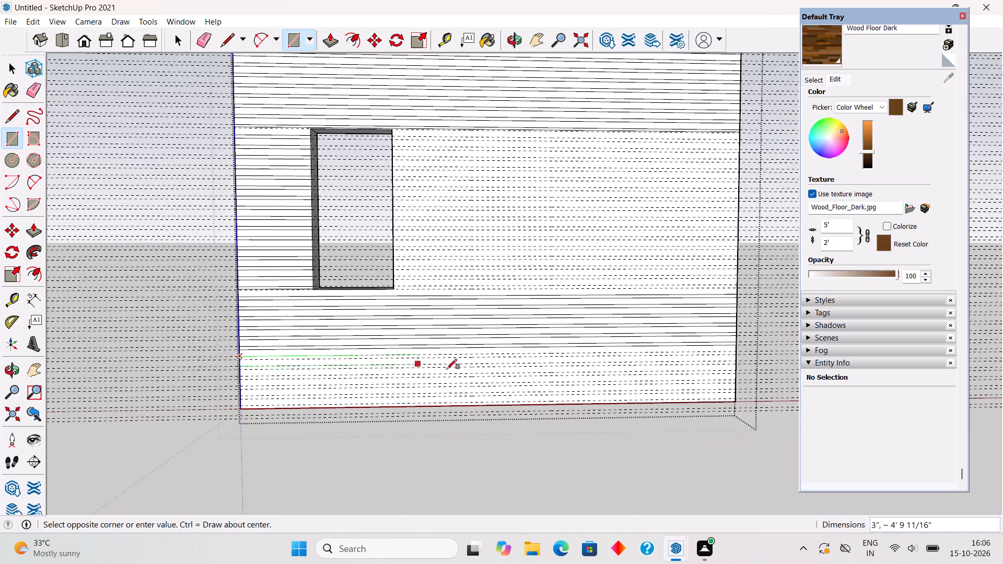
{"action": "scroll", "coordinate": [685, 362], "scroll_direction": "up", "scroll_amount": 4}
{"action": "scroll", "coordinate": [754, 359], "scroll_direction": "up", "scroll_amount": 4}
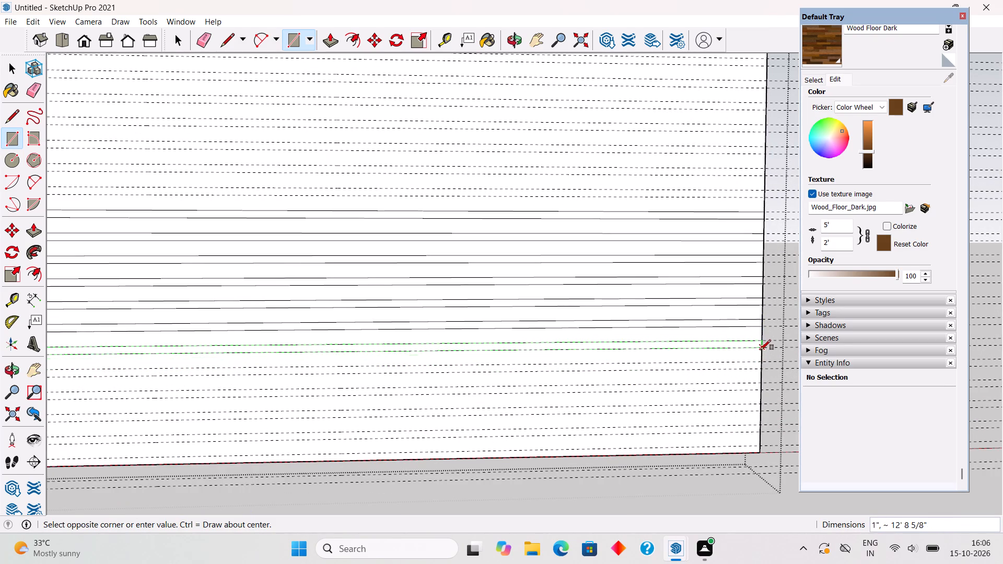
{"action": "left_click", "coordinate": [761, 349]}
Draw full-width rectangles, 1" by about 12' 8 5/8", between the eighth and ninth guide pairs below the window.
{"action": "left_click", "coordinate": [758, 363]}
{"action": "scroll", "coordinate": [609, 365], "scroll_direction": "down", "scroll_amount": 4}
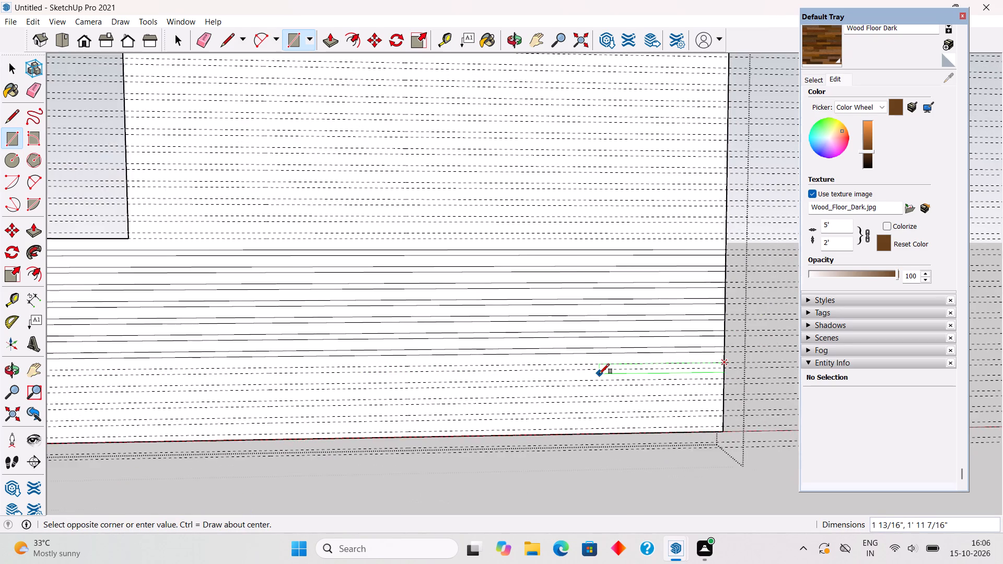
{"action": "scroll", "coordinate": [599, 374], "scroll_direction": "down", "scroll_amount": 8}
{"action": "scroll", "coordinate": [283, 377], "scroll_direction": "up", "scroll_amount": 8}
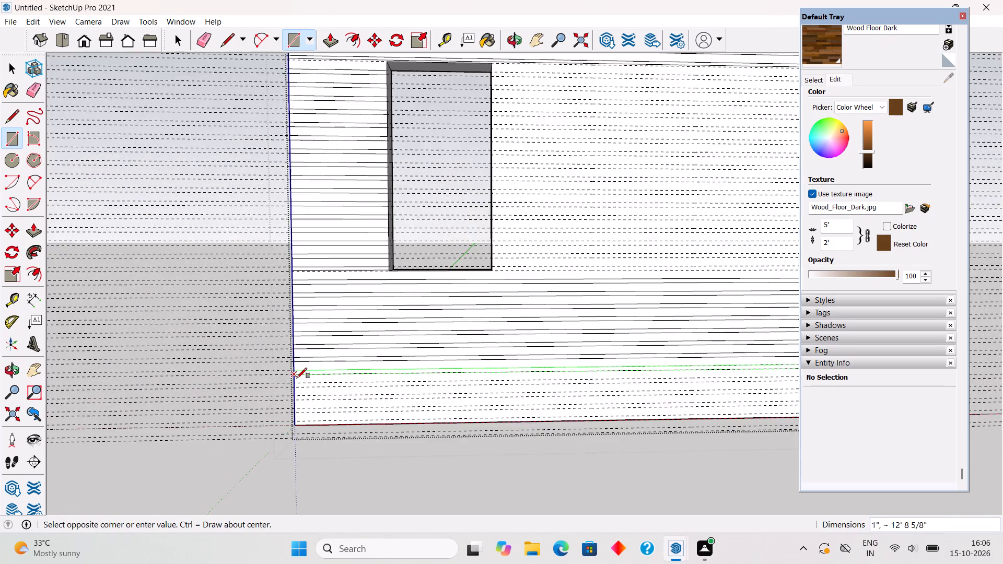
{"action": "scroll", "coordinate": [297, 378], "scroll_direction": "up", "scroll_amount": 9}
{"action": "left_click", "coordinate": [288, 368]}
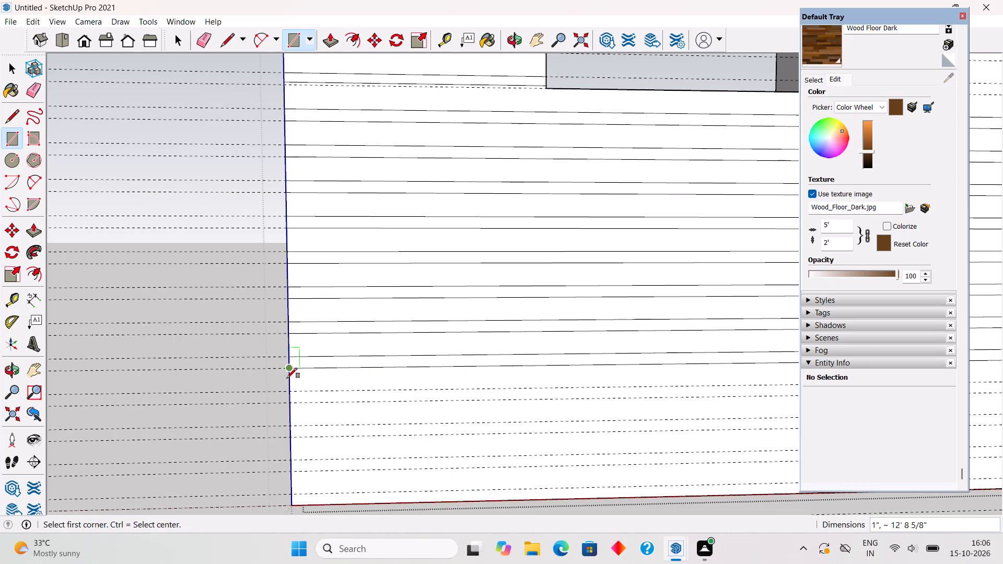
{"action": "left_click", "coordinate": [291, 391]}
{"action": "scroll", "coordinate": [290, 390], "scroll_direction": "down", "scroll_amount": 17}
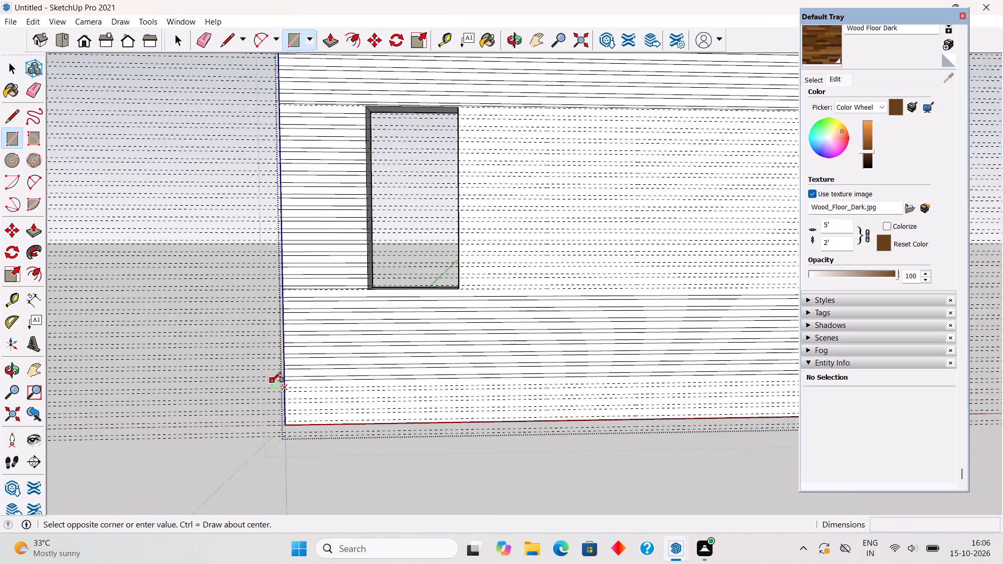
{"action": "scroll", "coordinate": [271, 382], "scroll_direction": "down", "scroll_amount": 5}
{"action": "scroll", "coordinate": [586, 401], "scroll_direction": "up", "scroll_amount": 4}
{"action": "scroll", "coordinate": [640, 386], "scroll_direction": "up", "scroll_amount": 10}
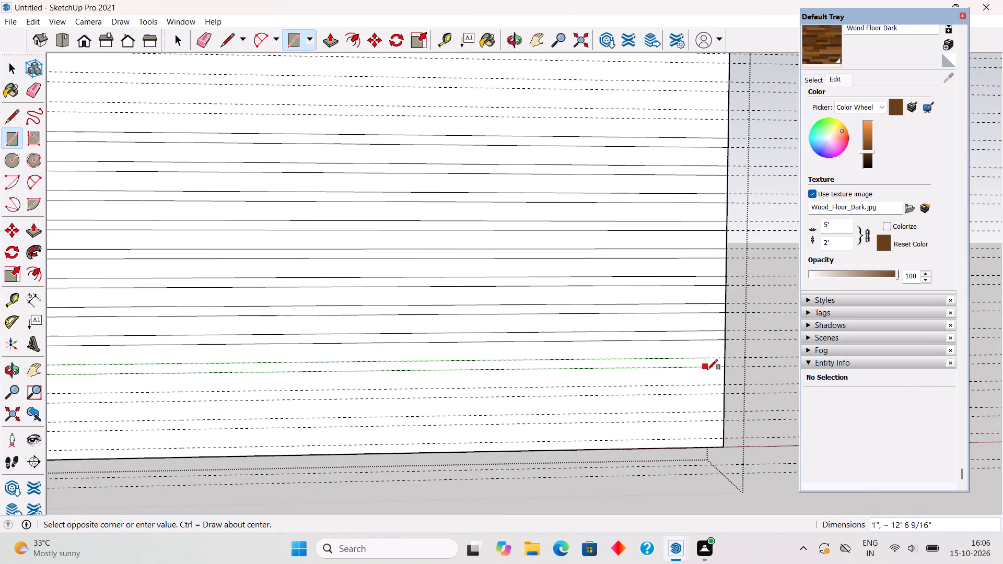
{"action": "left_click", "coordinate": [724, 368]}
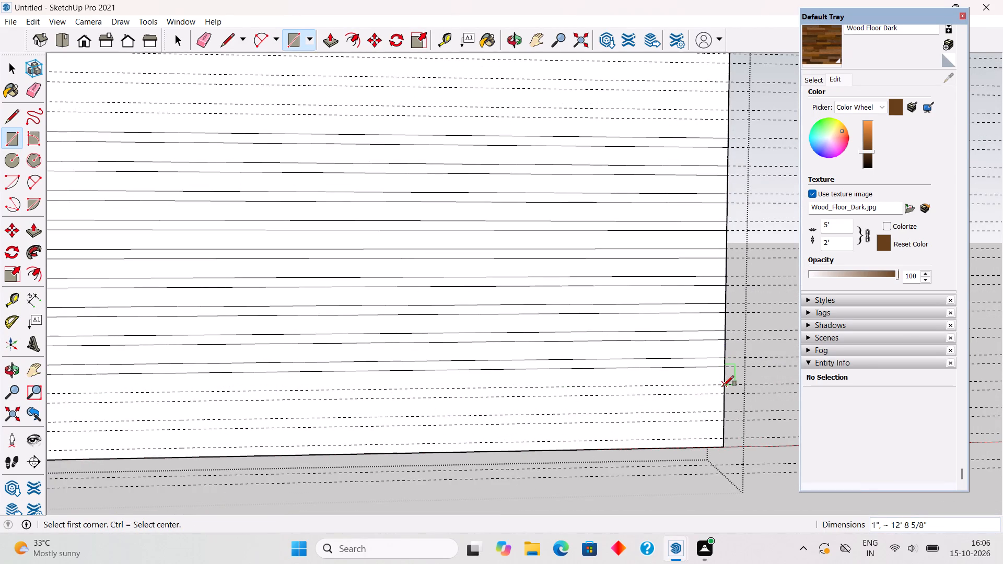
Draw a full-width rectangle, 1" by about 12' 8 5/8", between the tenth guide pair below the window.
{"action": "left_click", "coordinate": [724, 386]}
{"action": "scroll", "coordinate": [717, 398], "scroll_direction": "down", "scroll_amount": 5}
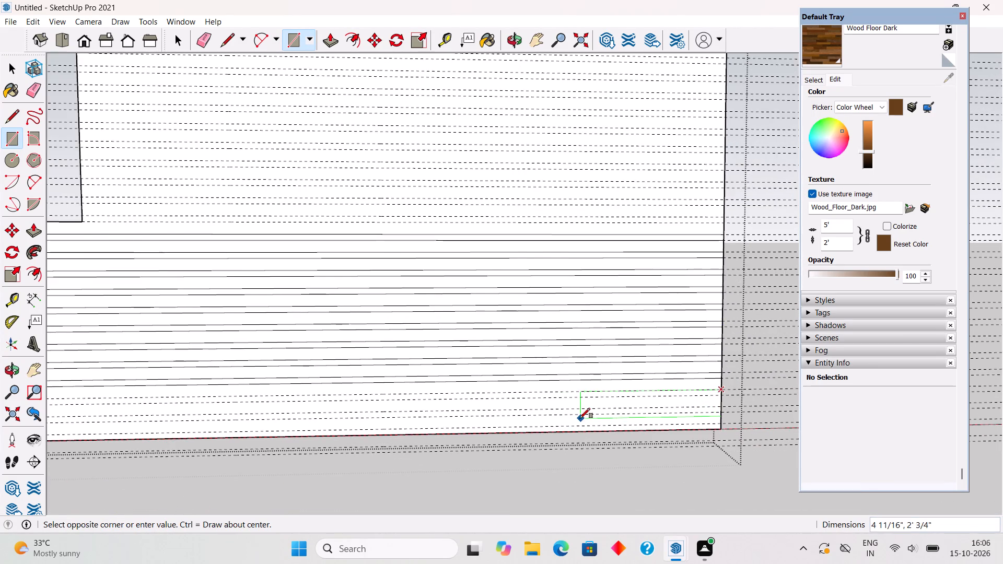
{"action": "scroll", "coordinate": [580, 418], "scroll_direction": "down", "scroll_amount": 3}
{"action": "scroll", "coordinate": [389, 436], "scroll_direction": "down", "scroll_amount": 8}
{"action": "scroll", "coordinate": [158, 450], "scroll_direction": "up", "scroll_amount": 6}
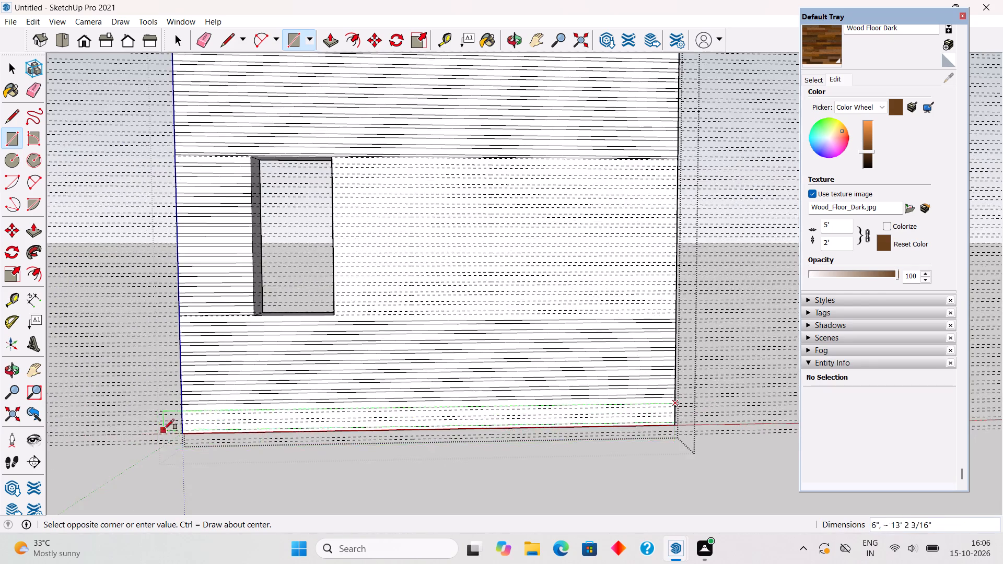
{"action": "scroll", "coordinate": [164, 429], "scroll_direction": "up", "scroll_amount": 14}
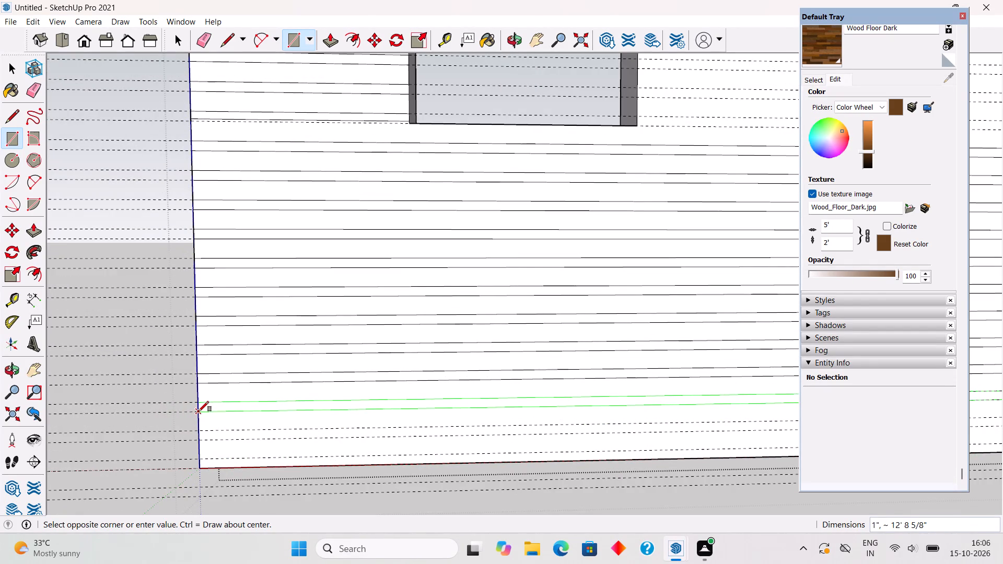
{"action": "left_click", "coordinate": [199, 412]}
Draw a full-width rectangle, 1" by about 12' 8 5/8", between the last complete guide pair above the wall's base.
{"action": "left_click", "coordinate": [197, 430]}
{"action": "scroll", "coordinate": [197, 430], "scroll_direction": "down", "scroll_amount": 9}
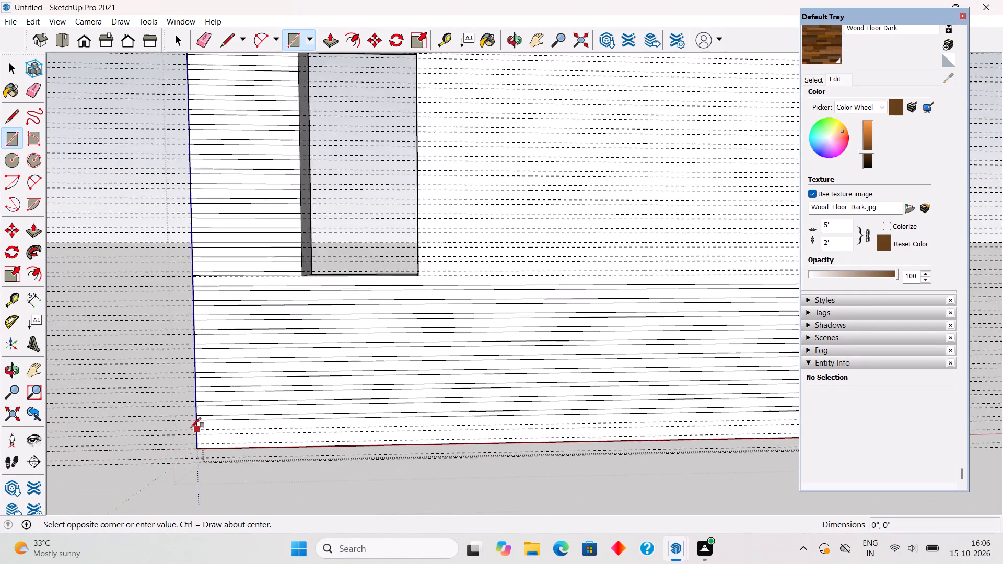
{"action": "scroll", "coordinate": [191, 428], "scroll_direction": "down", "scroll_amount": 7}
{"action": "scroll", "coordinate": [587, 456], "scroll_direction": "up", "scroll_amount": 4}
{"action": "scroll", "coordinate": [687, 423], "scroll_direction": "up", "scroll_amount": 5}
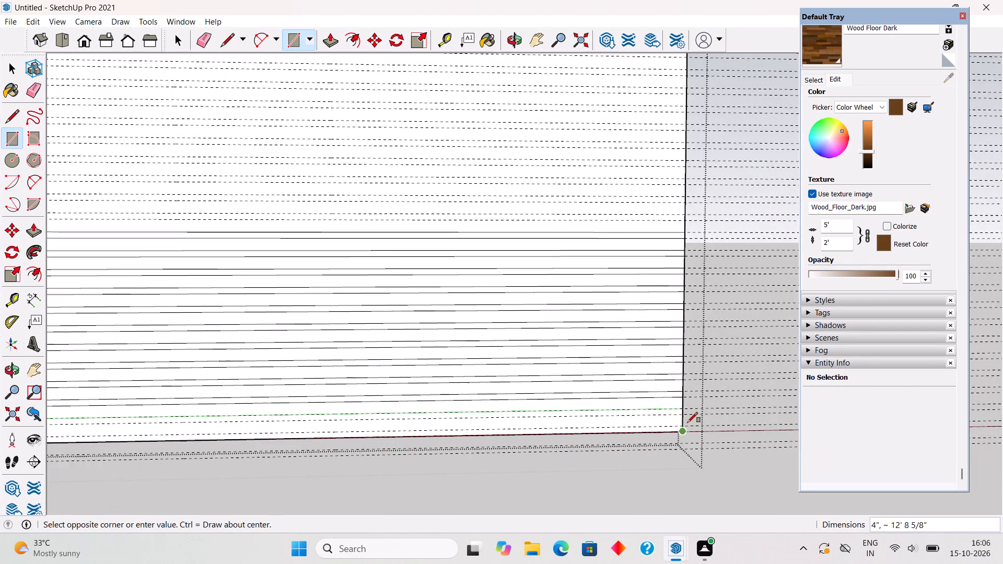
{"action": "scroll", "coordinate": [687, 422], "scroll_direction": "up", "scroll_amount": 4}
{"action": "left_click", "coordinate": [681, 412]}
Draw a full-width rectangle about 3/4" high from the lowest guide on the wall, ending just above its bottom edge.
{"action": "left_click", "coordinate": [684, 427]}
{"action": "scroll", "coordinate": [684, 427], "scroll_direction": "down", "scroll_amount": 2}
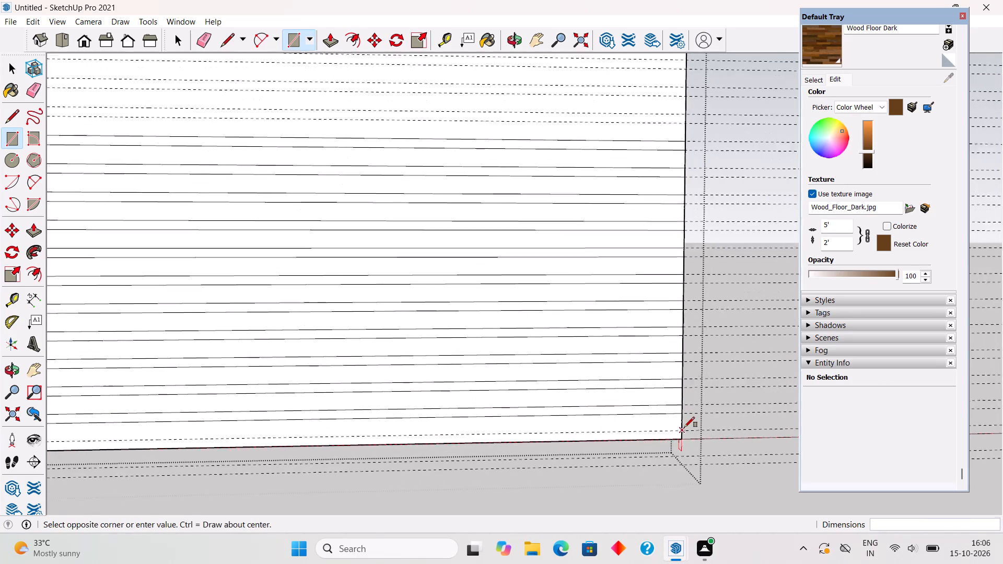
{"action": "scroll", "coordinate": [684, 427], "scroll_direction": "down", "scroll_amount": 12}
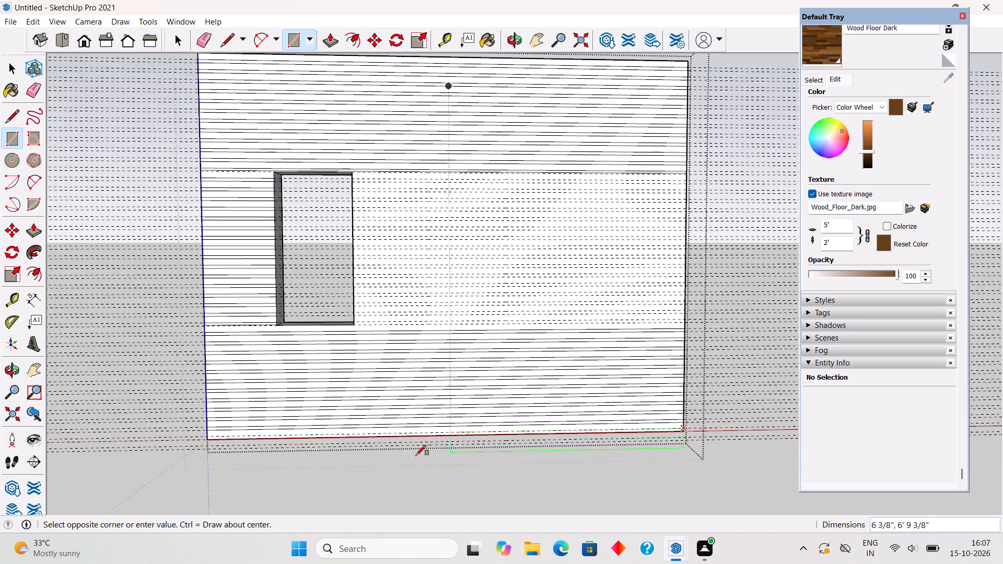
{"action": "scroll", "coordinate": [281, 457], "scroll_direction": "up", "scroll_amount": 5}
{"action": "scroll", "coordinate": [168, 413], "scroll_direction": "up", "scroll_amount": 19}
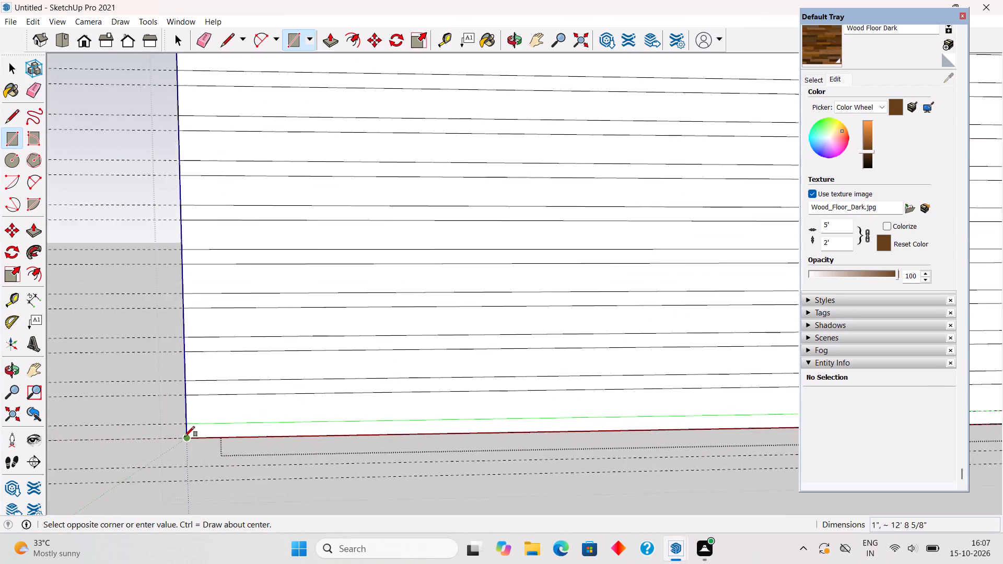
{"action": "scroll", "coordinate": [184, 437], "scroll_direction": "up", "scroll_amount": 17}
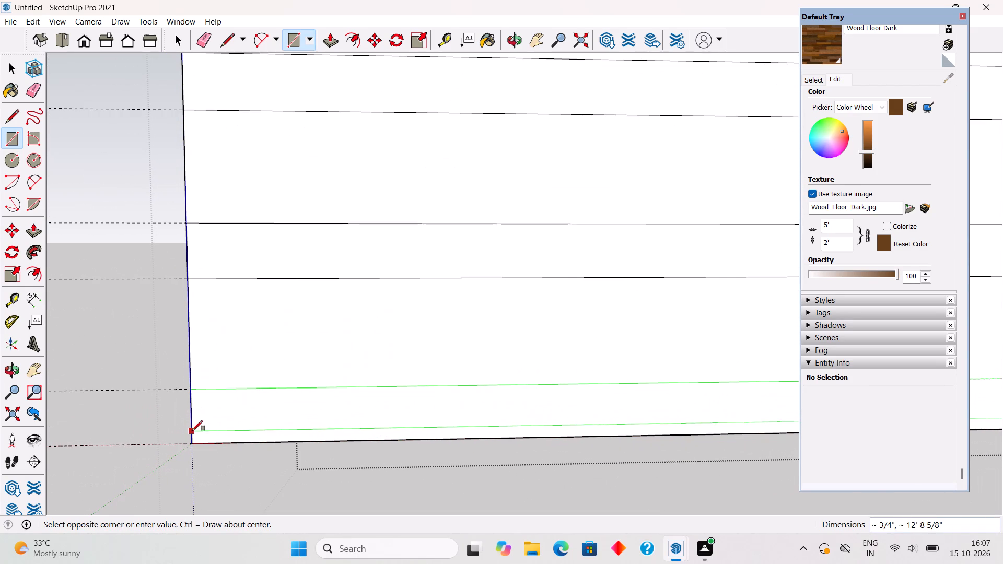
{"action": "left_click", "coordinate": [192, 429]}
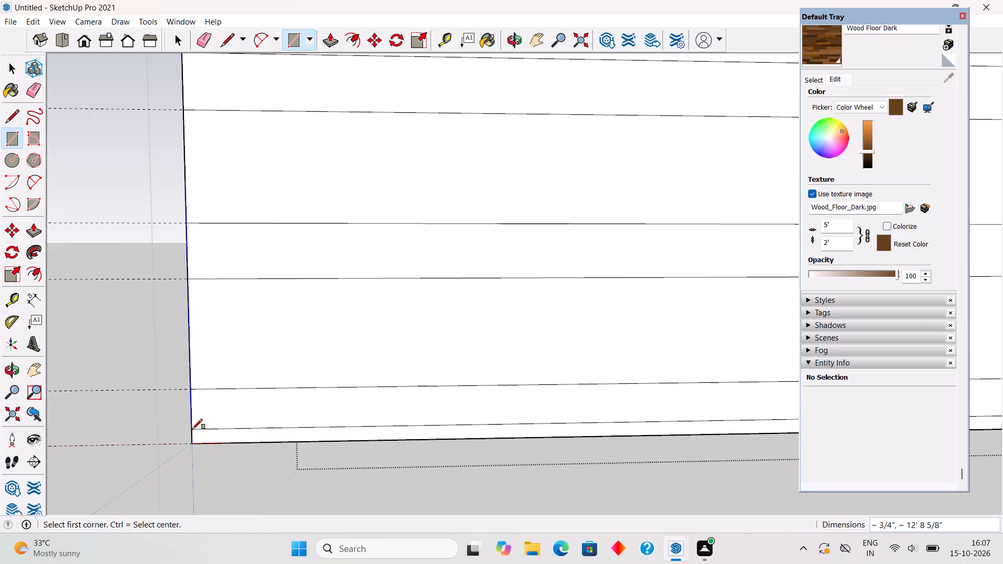
Draw a 1" by 8' 10 1/2" rectangle from the window to the wall's right edge, between the first complete guide pair below the window top.
{"action": "scroll", "coordinate": [192, 429], "scroll_direction": "down", "scroll_amount": 19}
{"action": "scroll", "coordinate": [243, 403], "scroll_direction": "down", "scroll_amount": 5}
{"action": "scroll", "coordinate": [243, 403], "scroll_direction": "up", "scroll_amount": 1}
{"action": "scroll", "coordinate": [151, 457], "scroll_direction": "down", "scroll_amount": 6}
{"action": "scroll", "coordinate": [213, 369], "scroll_direction": "down", "scroll_amount": 3}
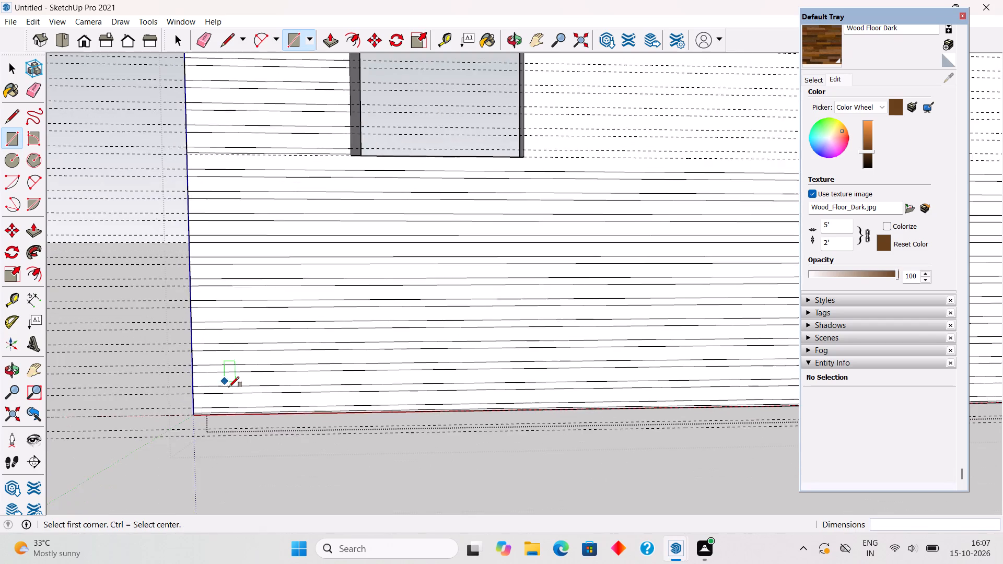
{"action": "scroll", "coordinate": [229, 387], "scroll_direction": "down", "scroll_amount": 13}
{"action": "scroll", "coordinate": [376, 191], "scroll_direction": "up", "scroll_amount": 11}
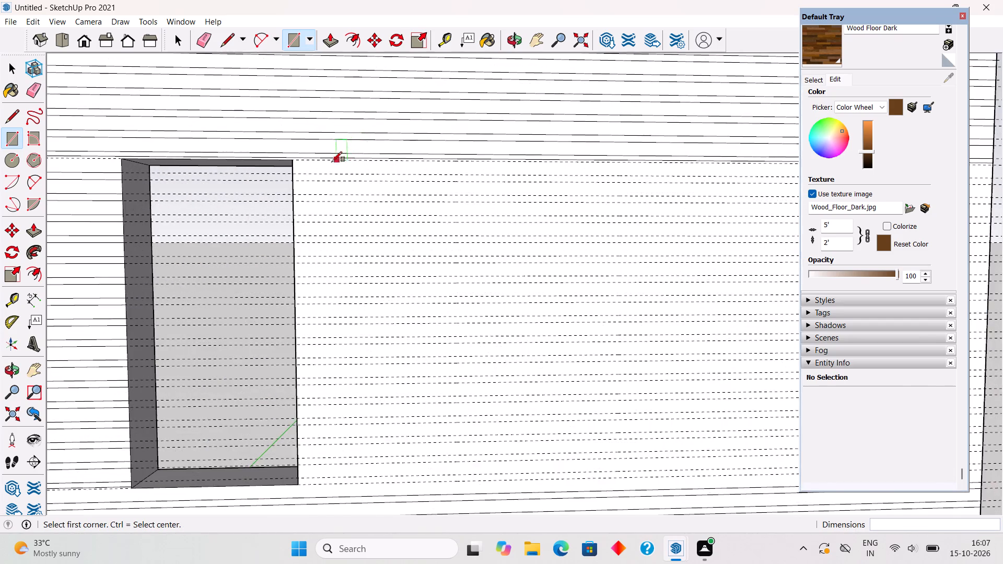
{"action": "scroll", "coordinate": [332, 162], "scroll_direction": "up", "scroll_amount": 3}
{"action": "left_click", "coordinate": [270, 181]}
{"action": "scroll", "coordinate": [270, 181], "scroll_direction": "down", "scroll_amount": 14}
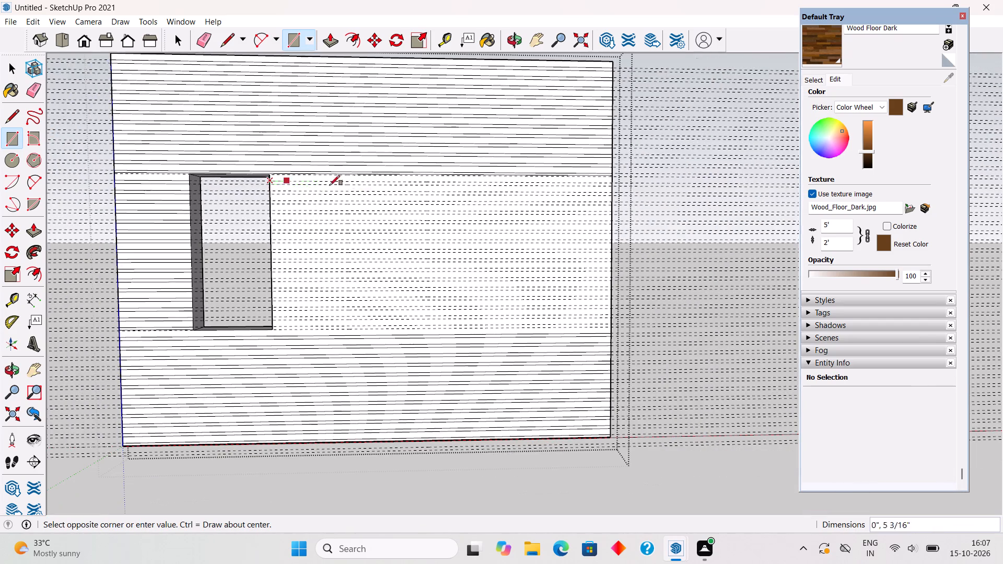
{"action": "scroll", "coordinate": [606, 196], "scroll_direction": "up", "scroll_amount": 5}
{"action": "left_click", "coordinate": [614, 181]}
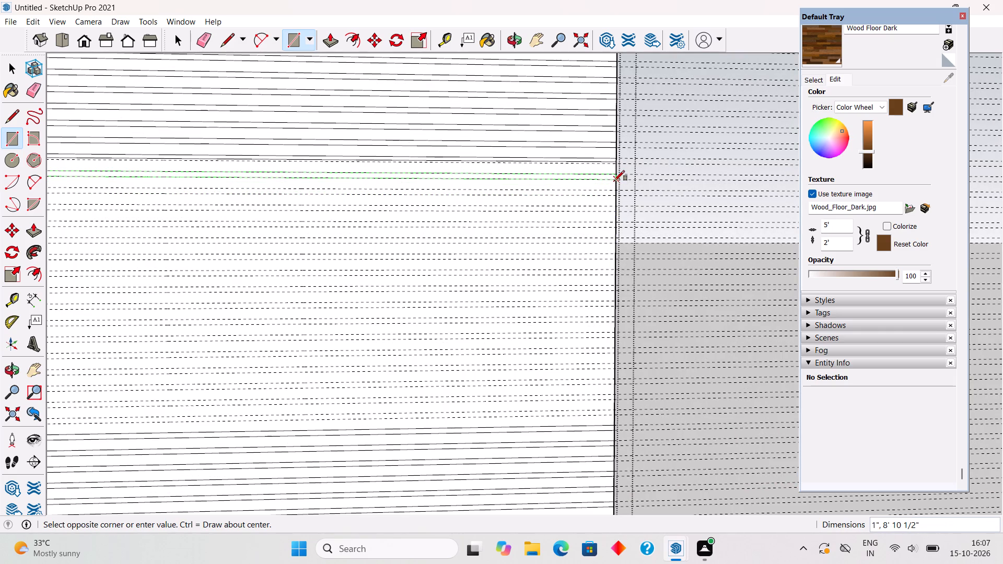
Draw 1" by 8' 10 1/2" rectangles between the second and third guide pairs, from the window to the wall's right edge.
{"action": "left_click", "coordinate": [616, 192]}
{"action": "scroll", "coordinate": [610, 194], "scroll_direction": "down", "scroll_amount": 3}
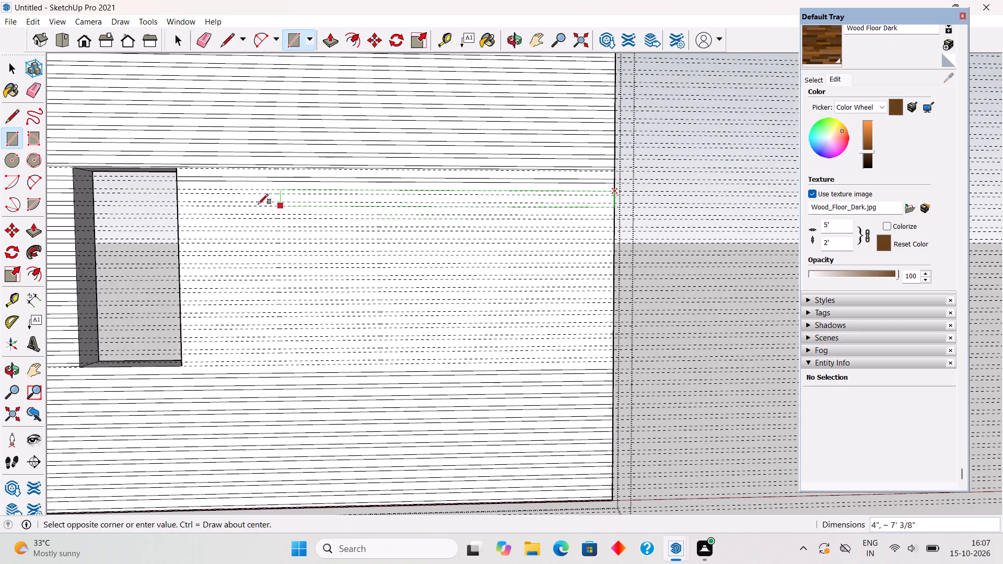
{"action": "scroll", "coordinate": [161, 199], "scroll_direction": "up", "scroll_amount": 4}
{"action": "left_click", "coordinate": [185, 191]}
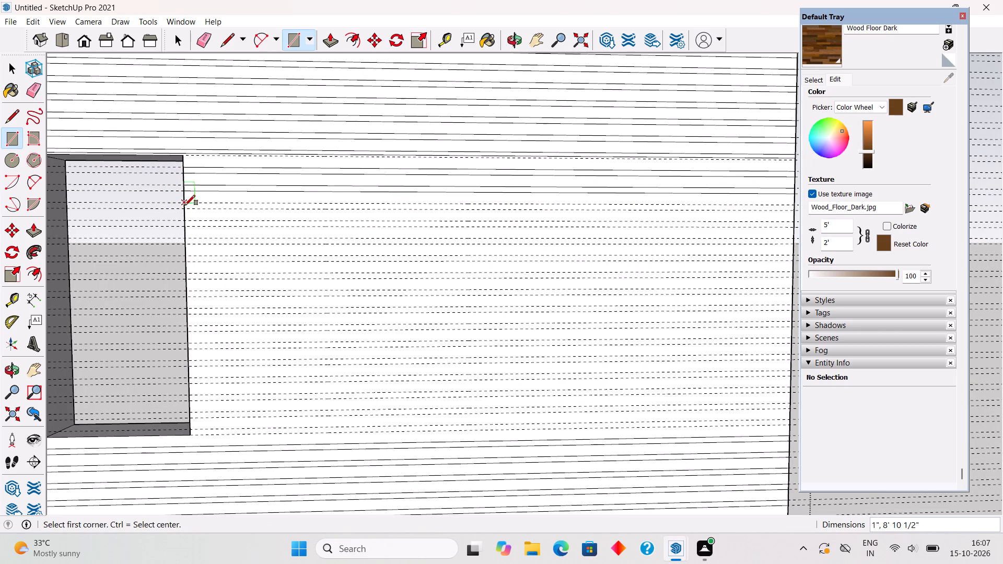
{"action": "left_click", "coordinate": [185, 205]}
{"action": "scroll", "coordinate": [466, 212], "scroll_direction": "down", "scroll_amount": 4}
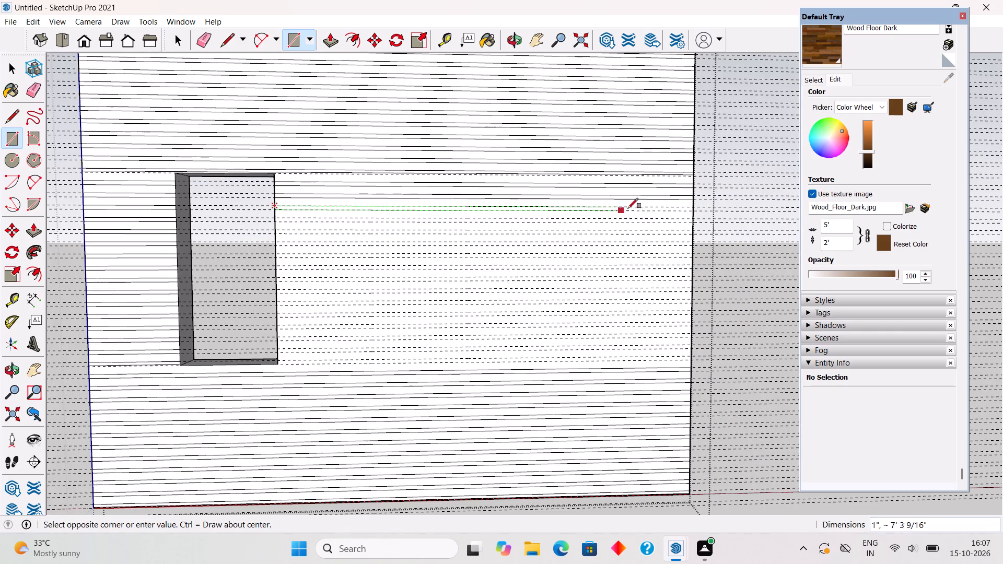
{"action": "scroll", "coordinate": [686, 215], "scroll_direction": "up", "scroll_amount": 3}
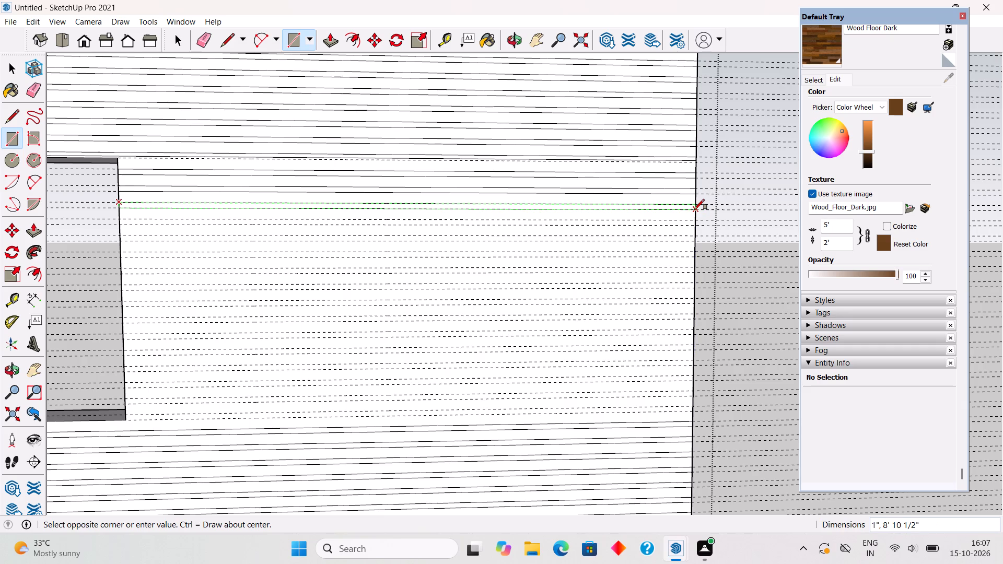
{"action": "left_click", "coordinate": [694, 209]}
Draw 1" by 8' 10 1/2" rectangles between the fourth, fifth and sixth guide pairs, from the window to the wall's right edge.
{"action": "left_click", "coordinate": [696, 220]}
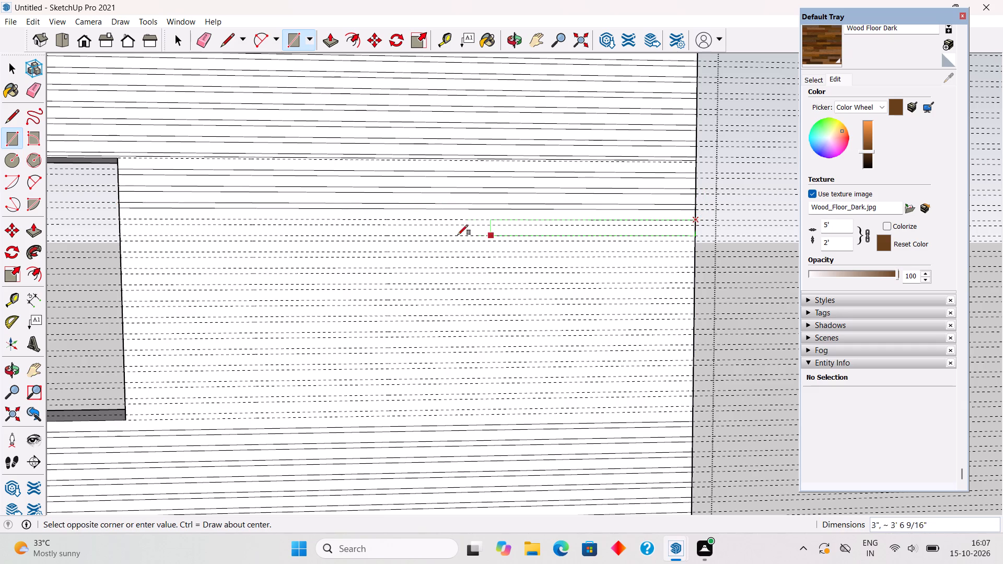
{"action": "left_click", "coordinate": [120, 226]}
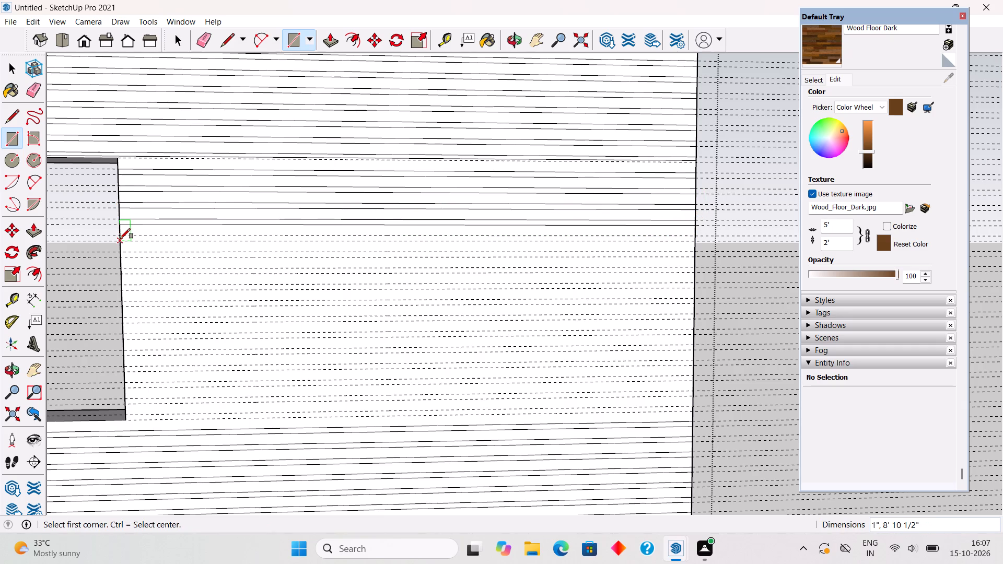
{"action": "left_click", "coordinate": [120, 236]}
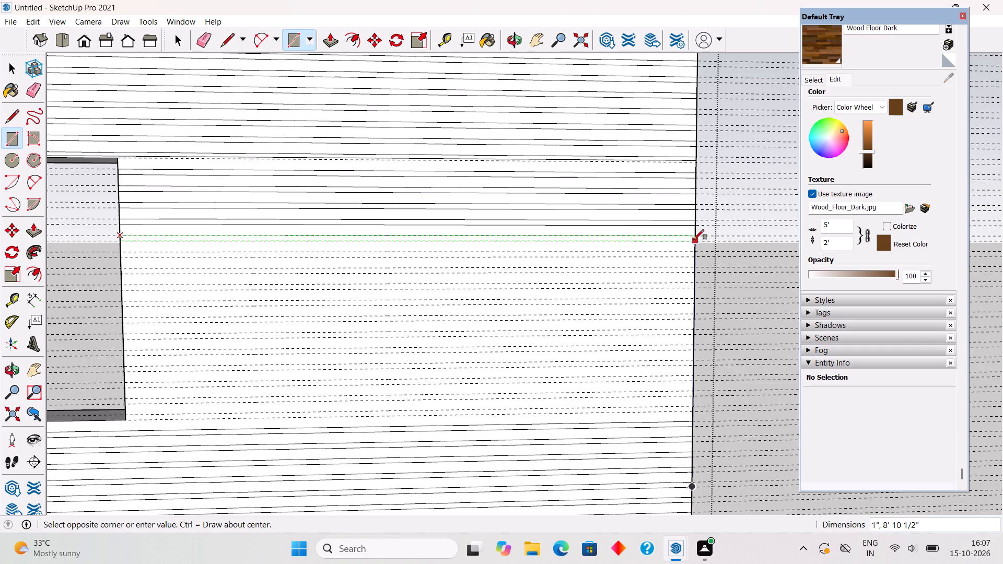
{"action": "left_click", "coordinate": [695, 240]}
{"action": "left_click", "coordinate": [697, 252]}
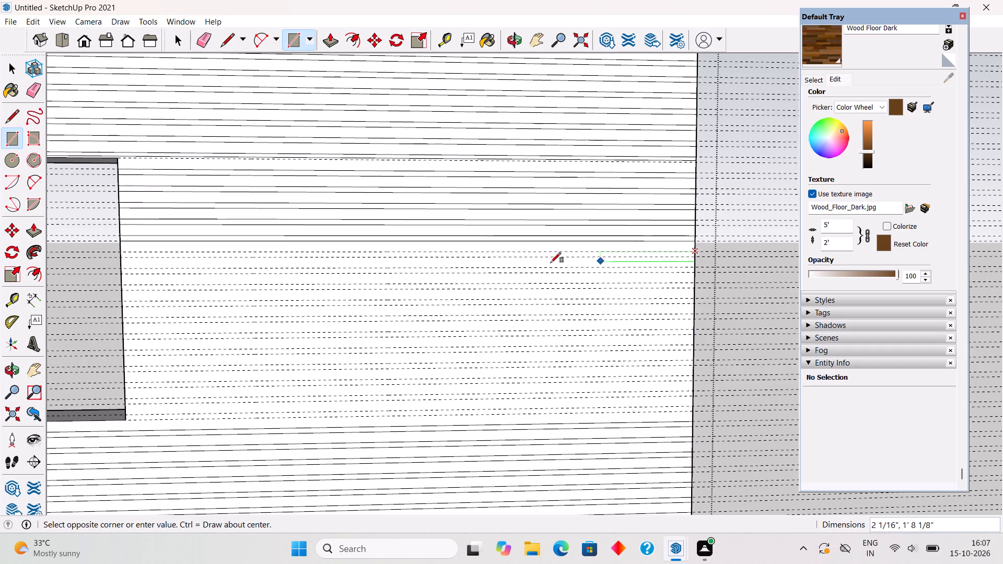
{"action": "left_click", "coordinate": [123, 258]}
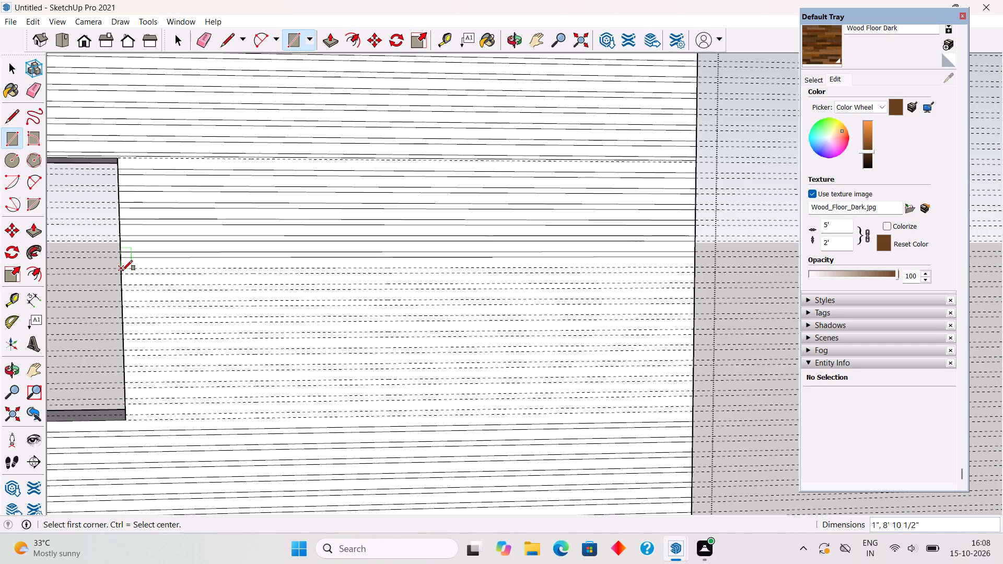
Draw 1" by 8' 10 1/2" rectangles between the next five open guide pairs, from the window to the wall's right edge.
{"action": "left_click", "coordinate": [122, 271]}
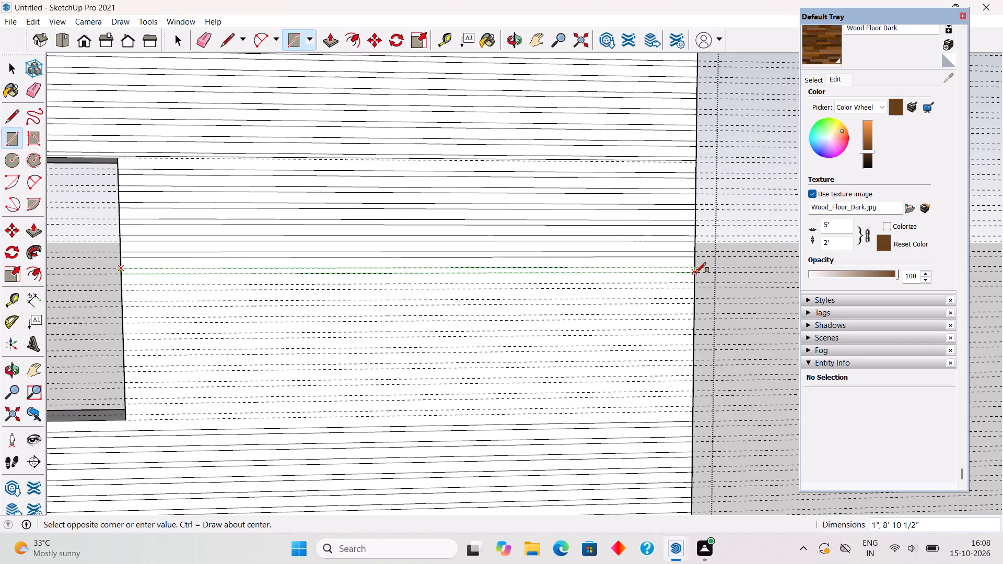
{"action": "left_click", "coordinate": [696, 273]}
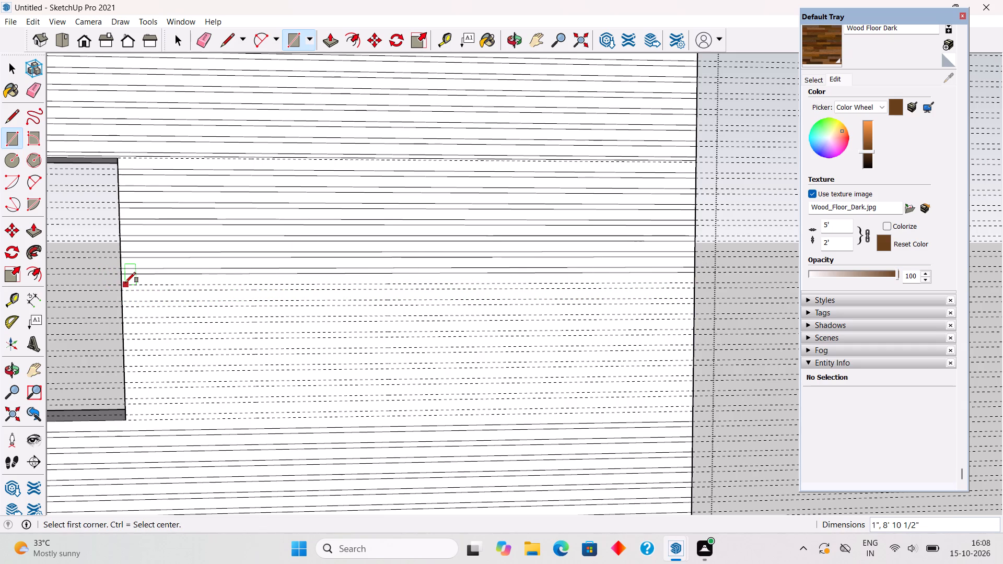
{"action": "left_click", "coordinate": [121, 284]}
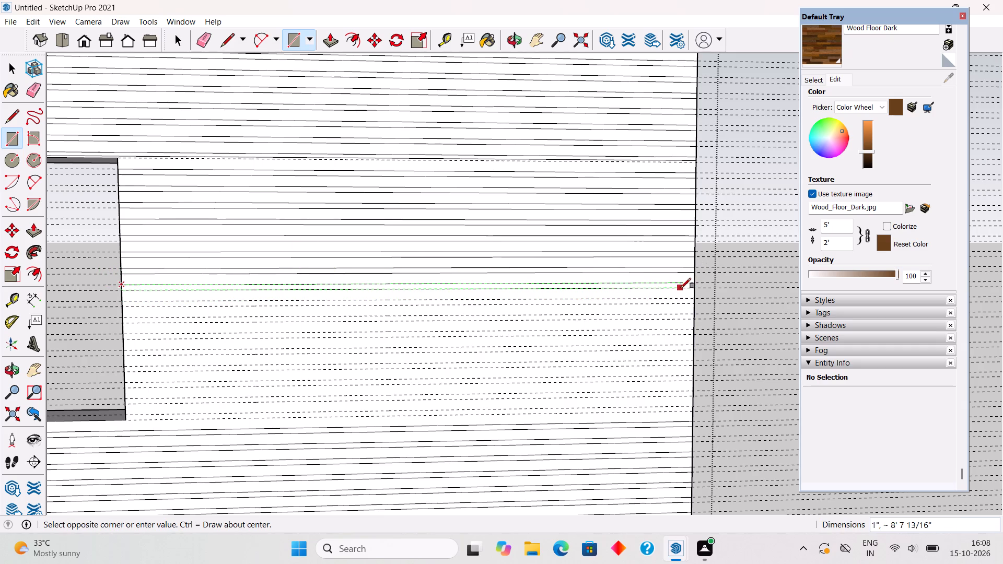
{"action": "left_click", "coordinate": [697, 290]}
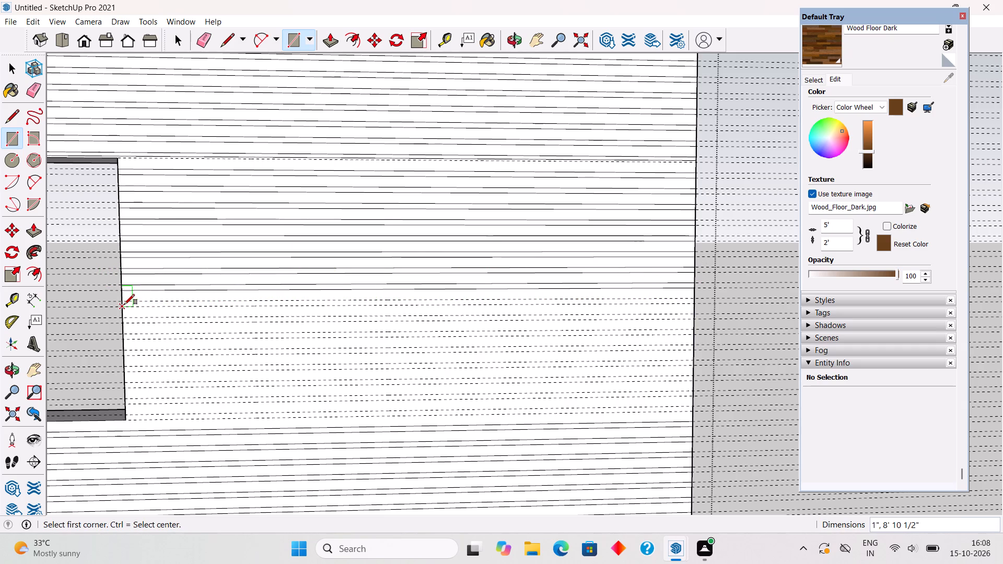
{"action": "left_click", "coordinate": [123, 298]}
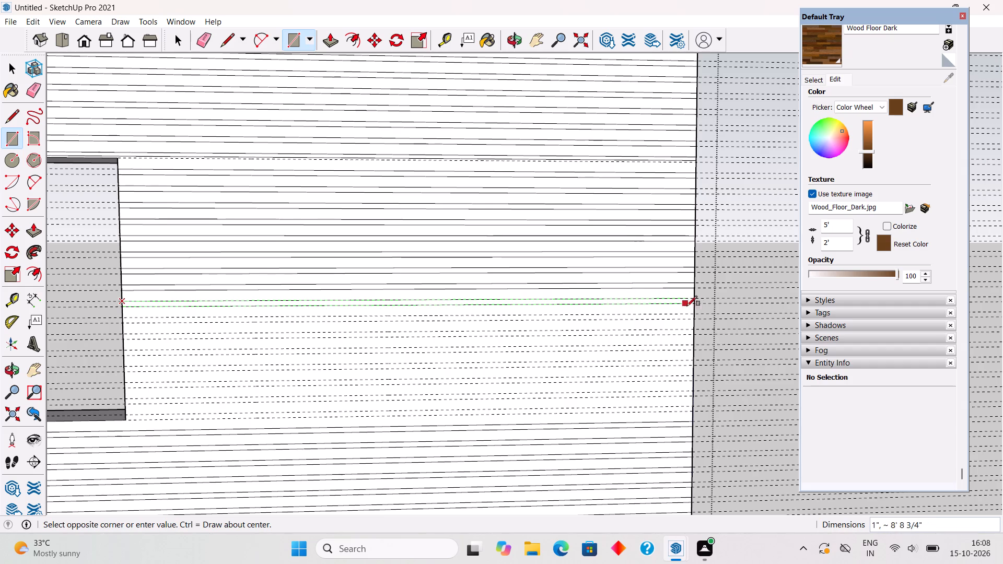
{"action": "left_click", "coordinate": [694, 306]}
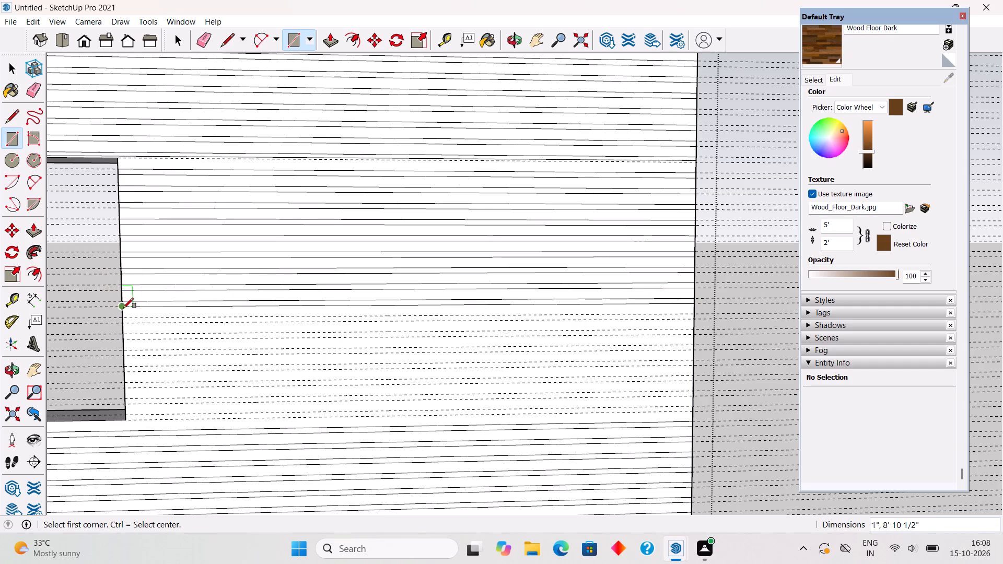
{"action": "left_click", "coordinate": [123, 316]}
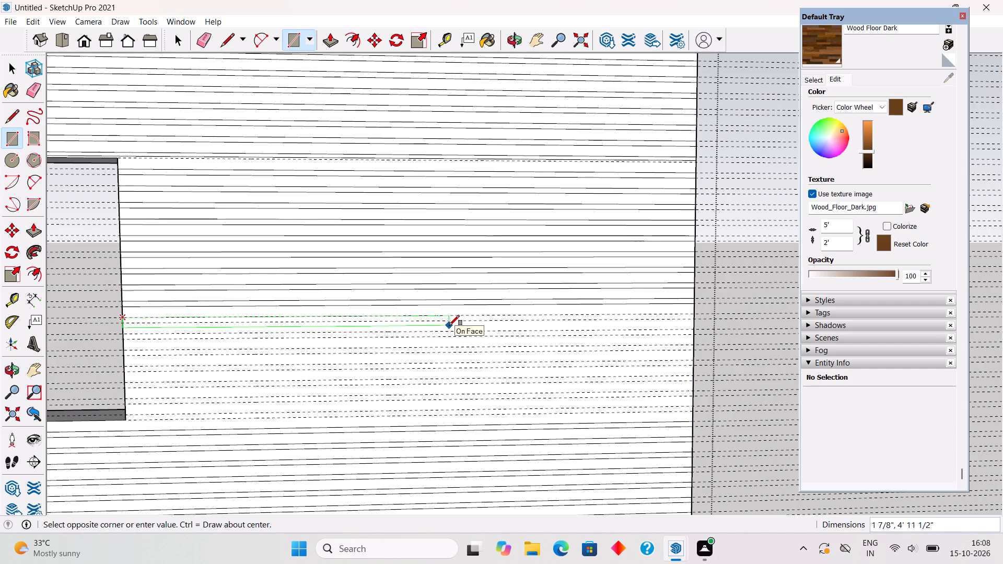
{"action": "left_click", "coordinate": [692, 319]}
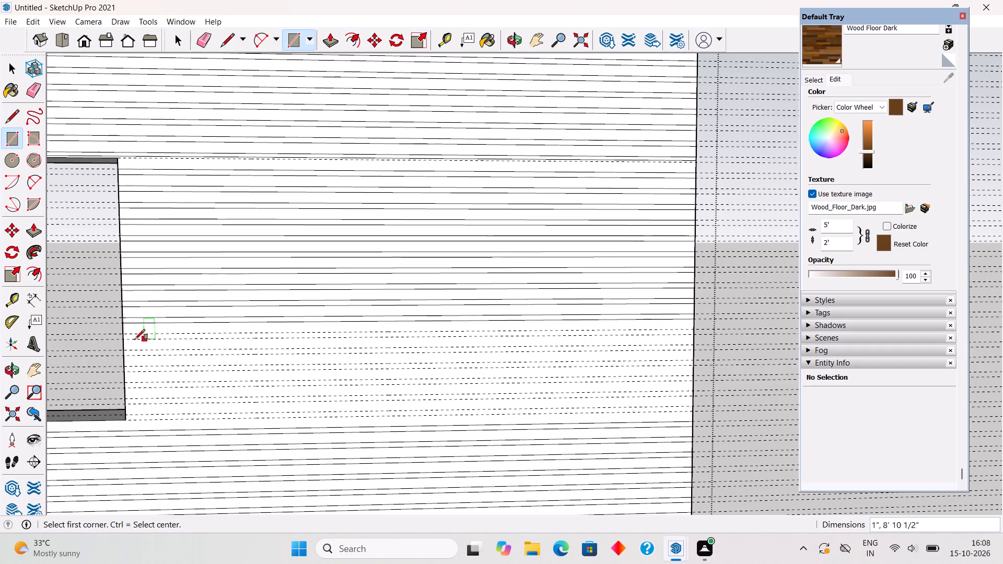
{"action": "left_click", "coordinate": [122, 333]}
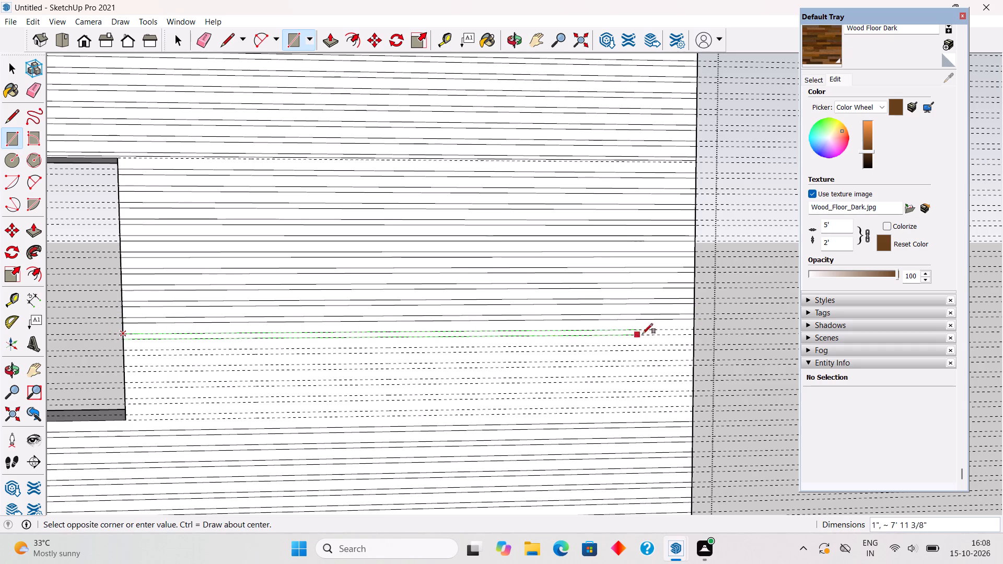
{"action": "left_click", "coordinate": [694, 337]}
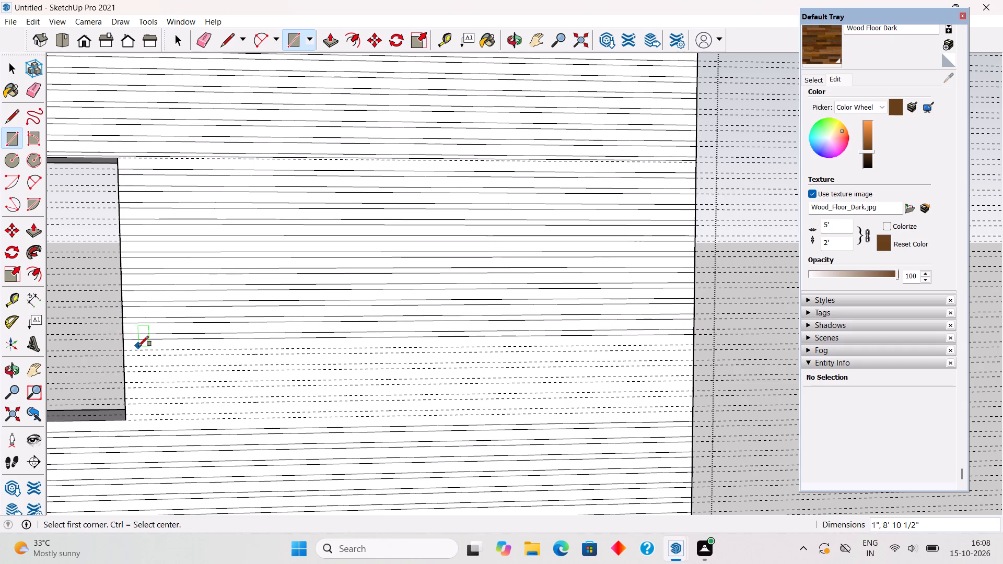
Draw four more 1" by 8' 10 1/2" rectangles between the following guide pairs, stopping one pair short of the window's bottom corner.
{"action": "left_click", "coordinate": [125, 350]}
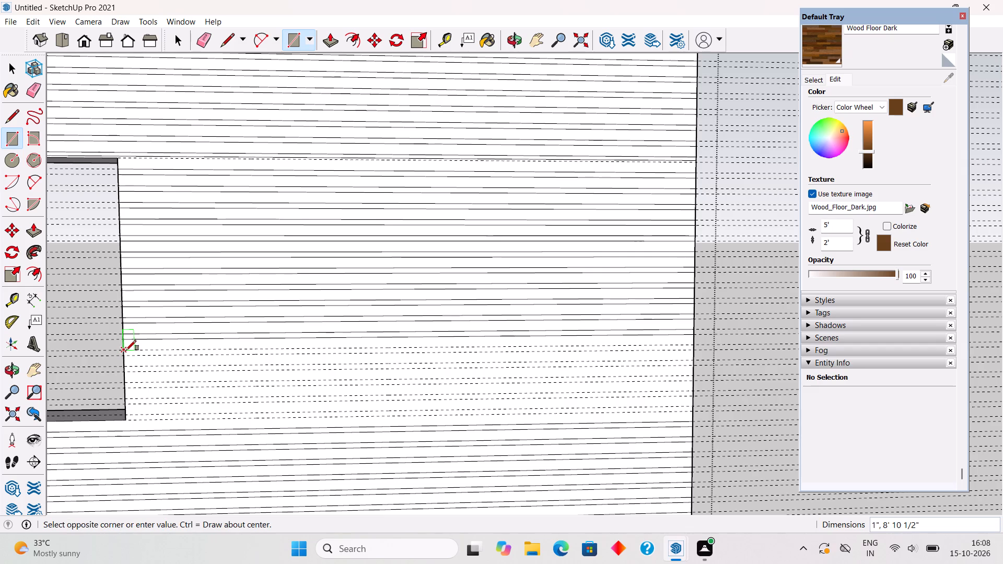
{"action": "left_click", "coordinate": [694, 350]}
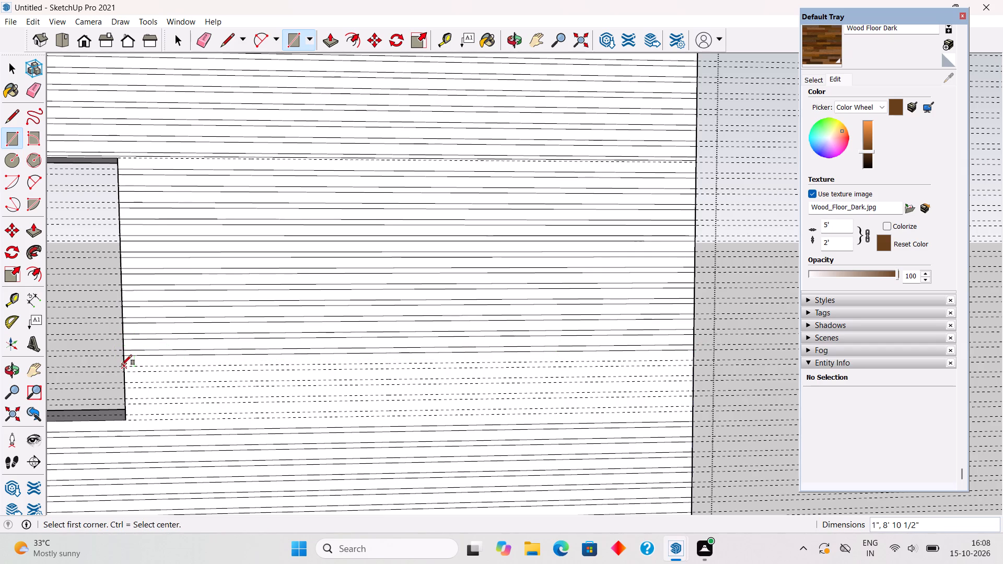
{"action": "left_click", "coordinate": [125, 365]}
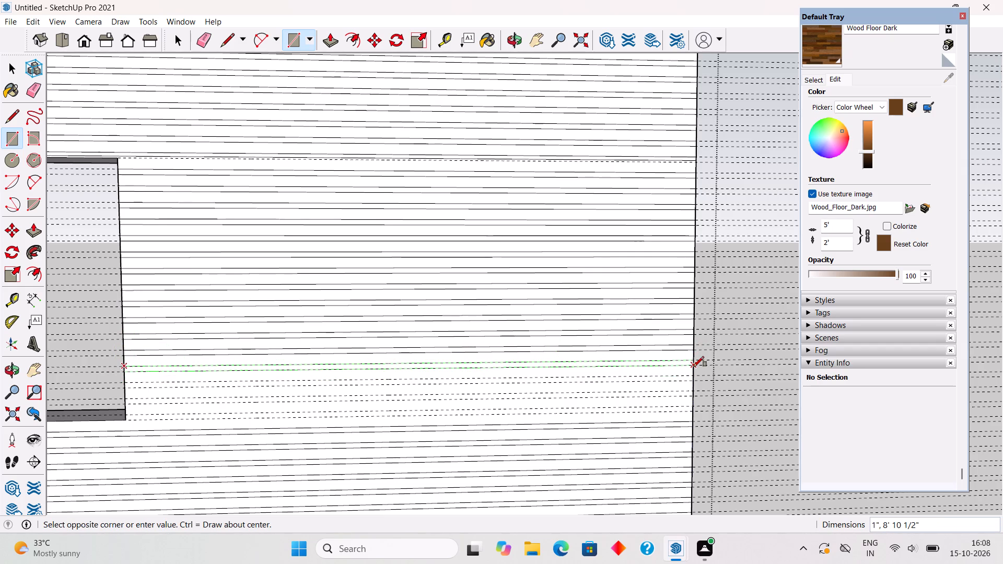
{"action": "left_click", "coordinate": [694, 367]}
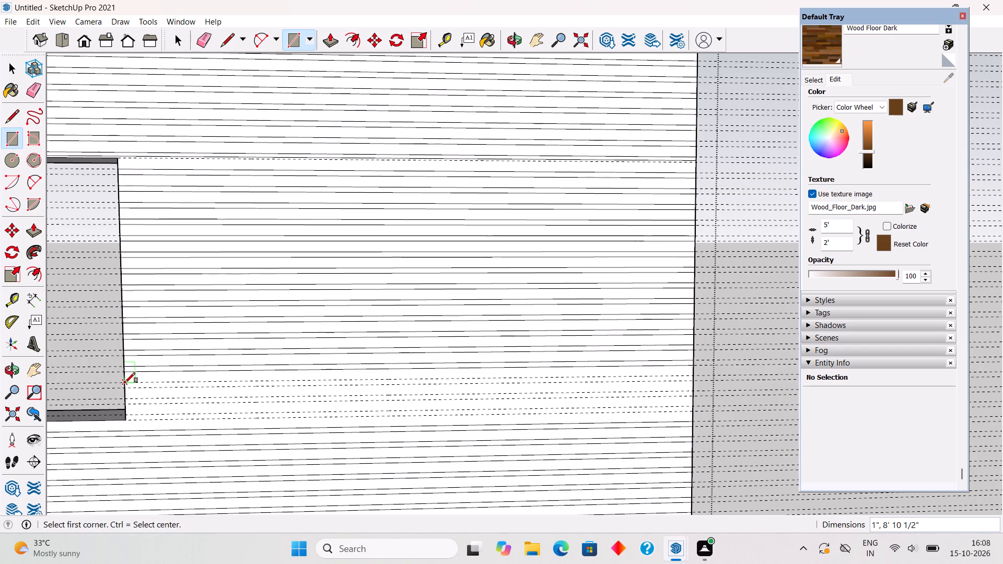
{"action": "left_click", "coordinate": [125, 383]}
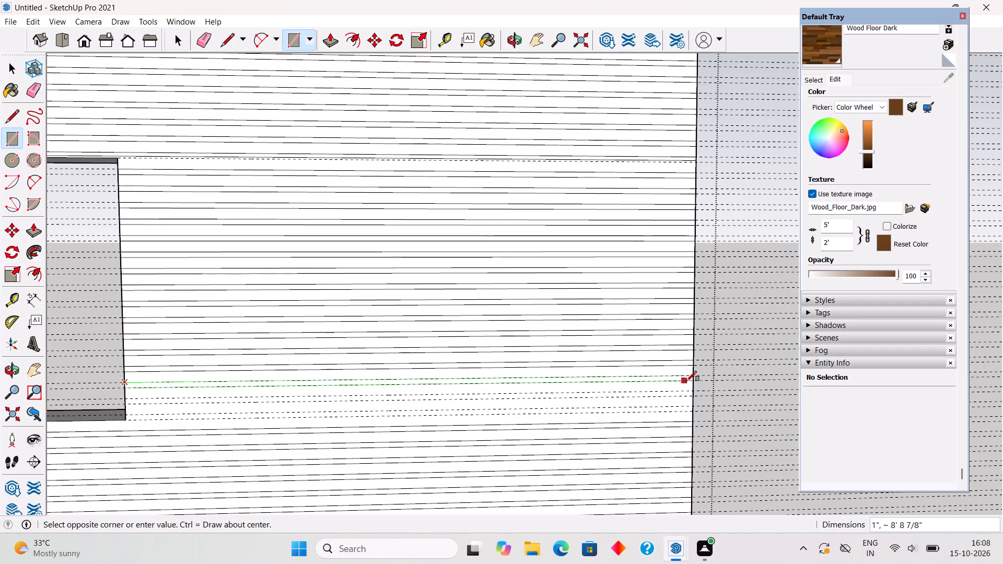
{"action": "left_click", "coordinate": [693, 381]}
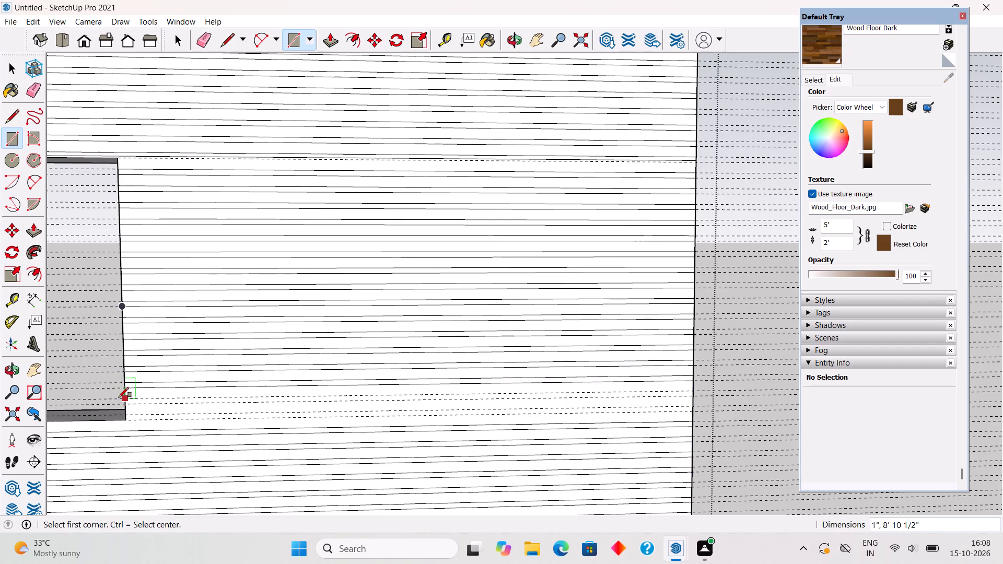
{"action": "left_click", "coordinate": [127, 397]}
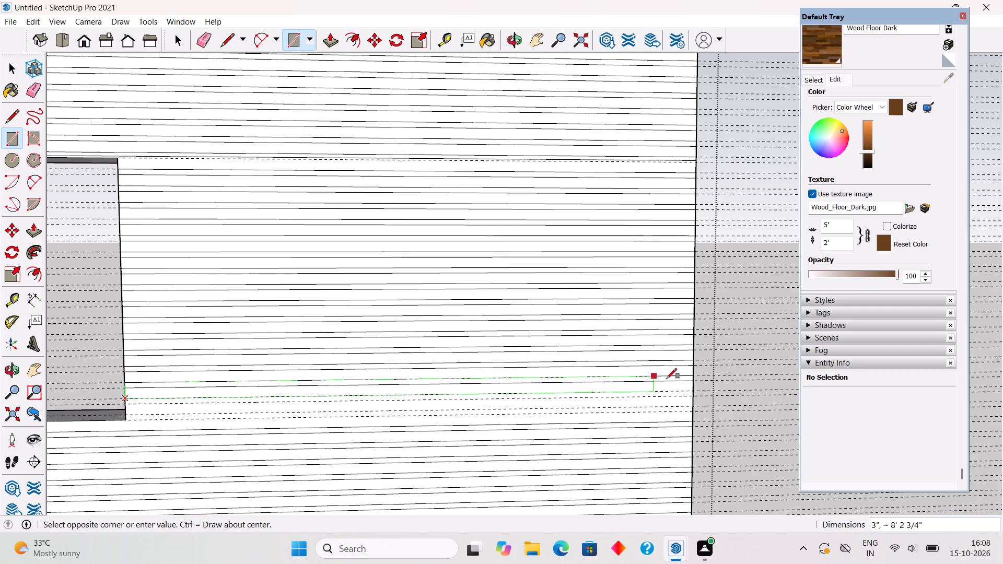
{"action": "left_click", "coordinate": [694, 396]}
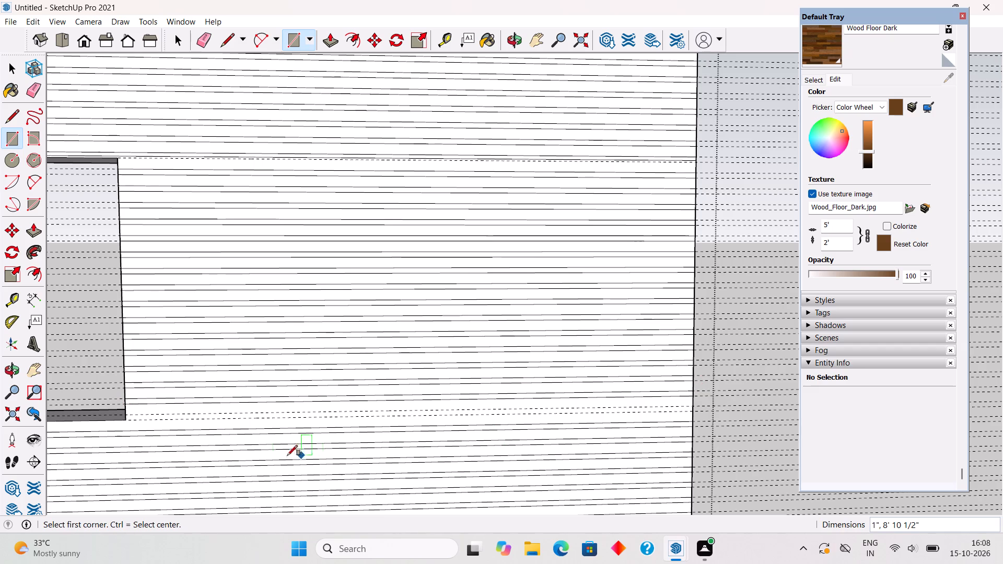
Draw a rectangle about 7/8" by 8' 10 1/2" from the last pair's upper guide at the window bottom to the wall's right edge.
{"action": "scroll", "coordinate": [133, 423], "scroll_direction": "up", "scroll_amount": 7}
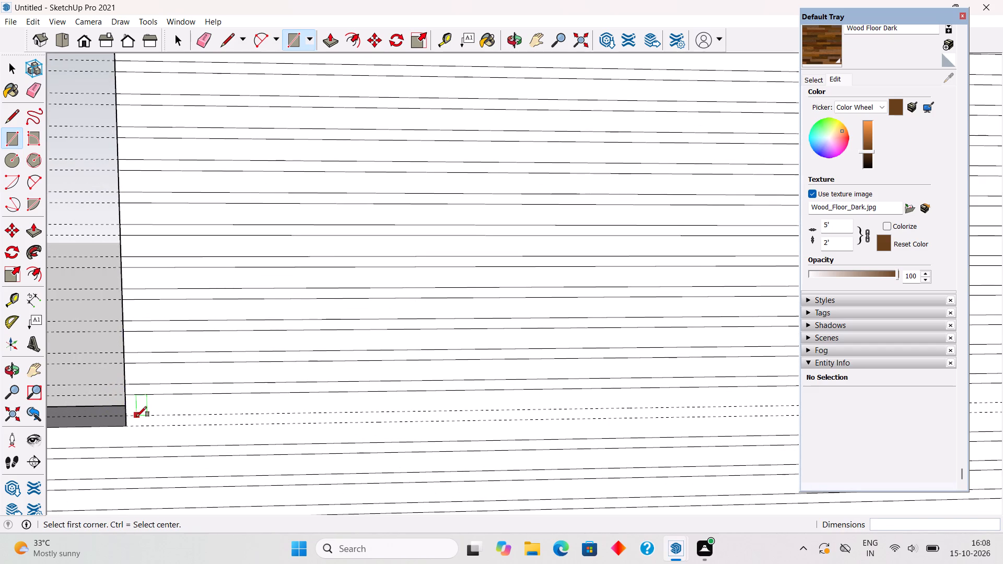
{"action": "left_click", "coordinate": [127, 418]}
{"action": "scroll", "coordinate": [127, 418], "scroll_direction": "down", "scroll_amount": 13}
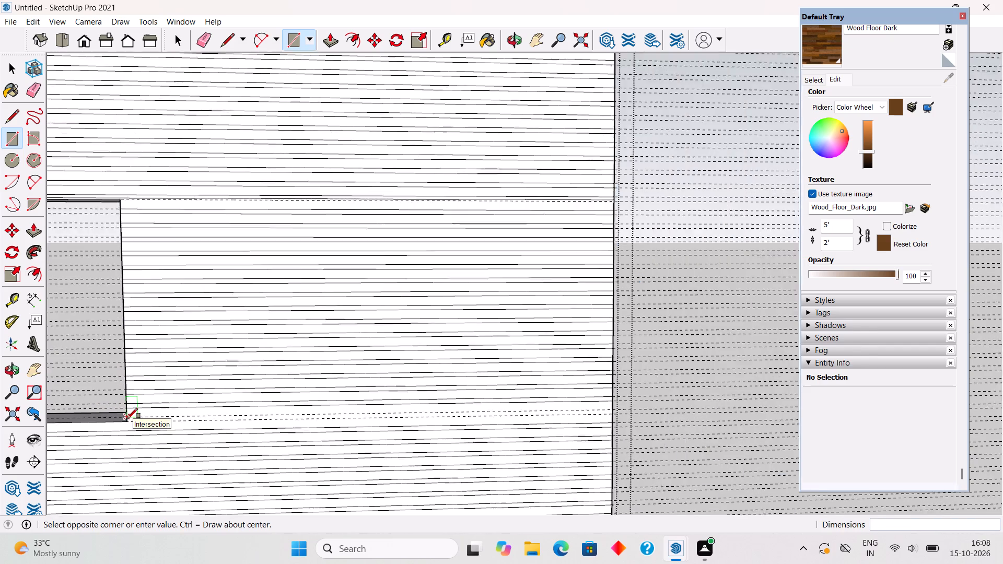
{"action": "scroll", "coordinate": [531, 404], "scroll_direction": "up", "scroll_amount": 18}
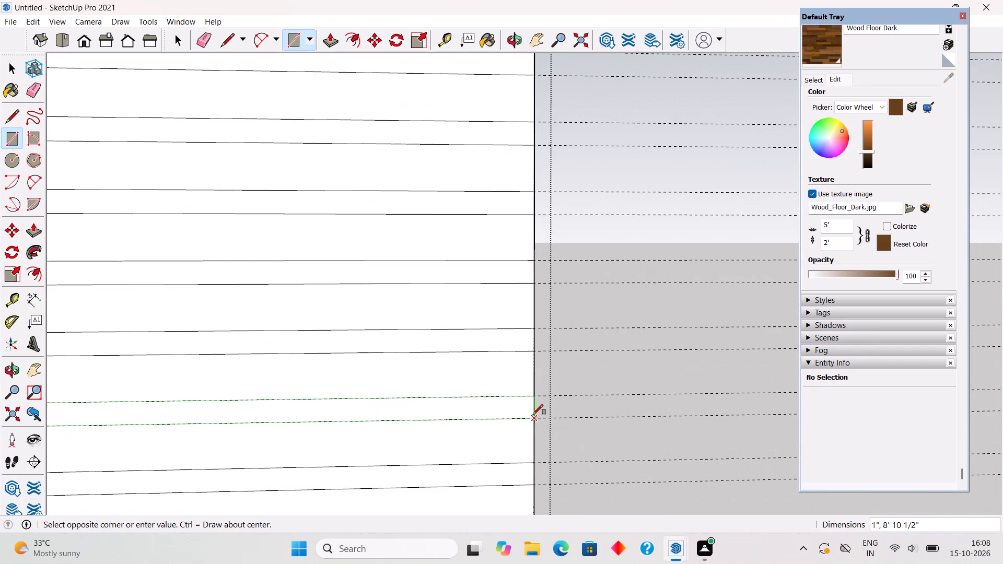
{"action": "scroll", "coordinate": [535, 418], "scroll_direction": "up", "scroll_amount": 5}
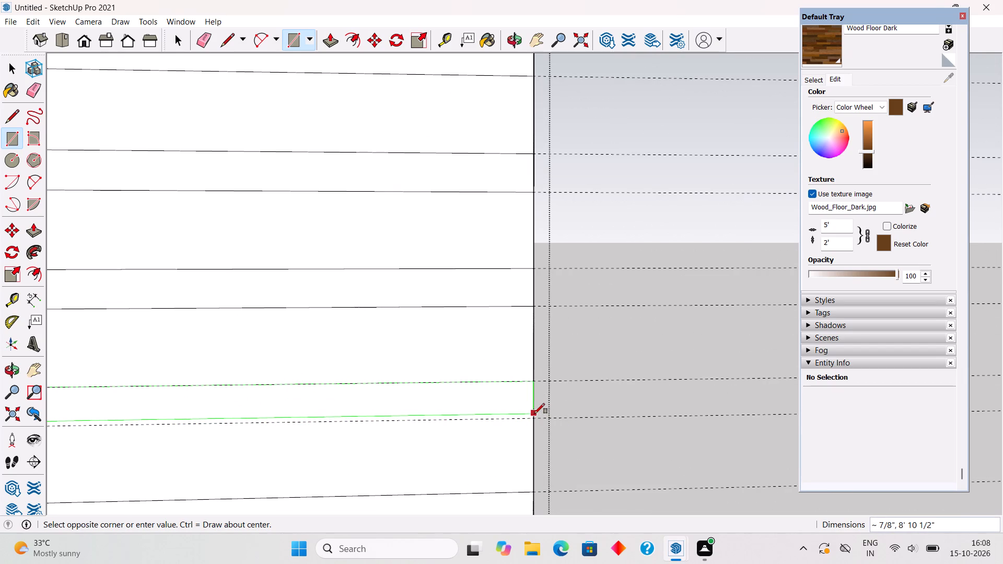
{"action": "left_click", "coordinate": [534, 414]}
{"action": "key", "text": "space"}
Push/Pull the topmost horizontal strip on the wall outward by 0.3".
{"action": "scroll", "coordinate": [534, 414], "scroll_direction": "down", "scroll_amount": 11}
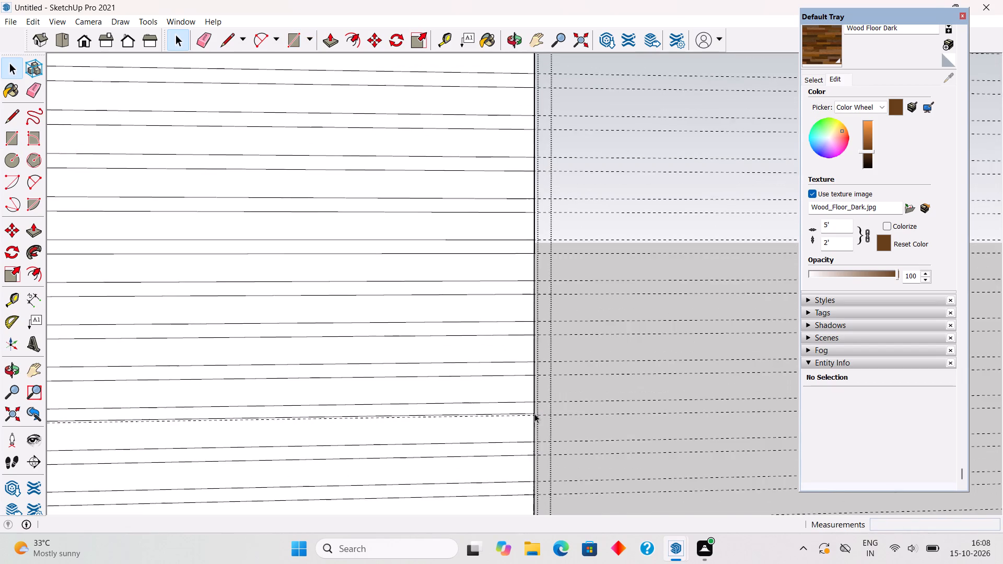
{"action": "scroll", "coordinate": [534, 414], "scroll_direction": "down", "scroll_amount": 20}
{"action": "scroll", "coordinate": [534, 414], "scroll_direction": "down", "scroll_amount": 5}
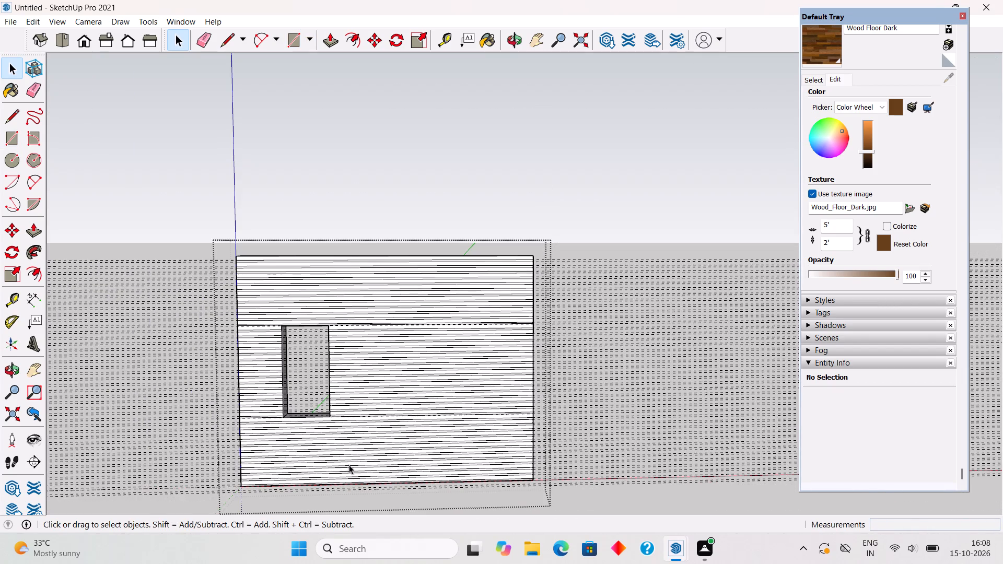
{"action": "middle_click_drag", "start_coordinate": [348, 466], "coordinate": [536, 479]}
{"action": "scroll", "coordinate": [249, 390], "scroll_direction": "up", "scroll_amount": 7}
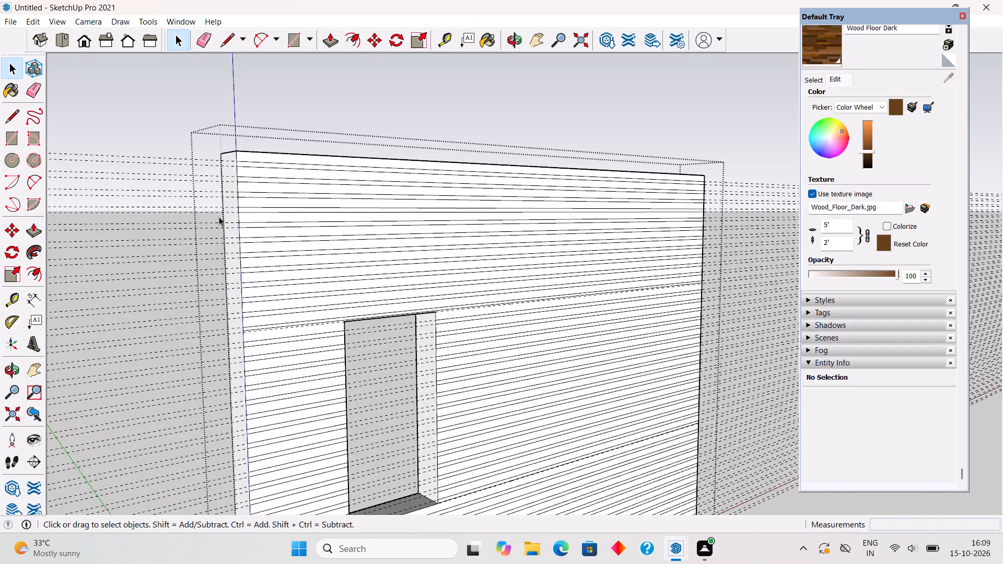
{"action": "scroll", "coordinate": [225, 161], "scroll_direction": "up", "scroll_amount": 10}
{"action": "left_click", "coordinate": [270, 164]}
{"action": "scroll", "coordinate": [218, 135], "scroll_direction": "up", "scroll_amount": 4}
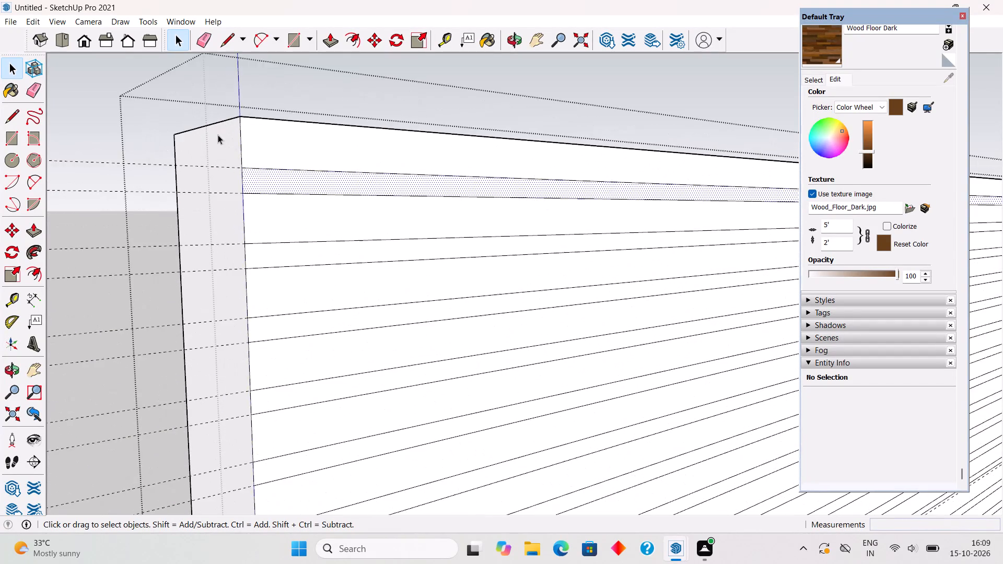
{"action": "scroll", "coordinate": [218, 135], "scroll_direction": "up", "scroll_amount": 5}
{"action": "middle_click_drag", "start_coordinate": [266, 180], "coordinate": [200, 145]}
{"action": "middle_click_drag", "start_coordinate": [208, 96], "coordinate": [211, 105]}
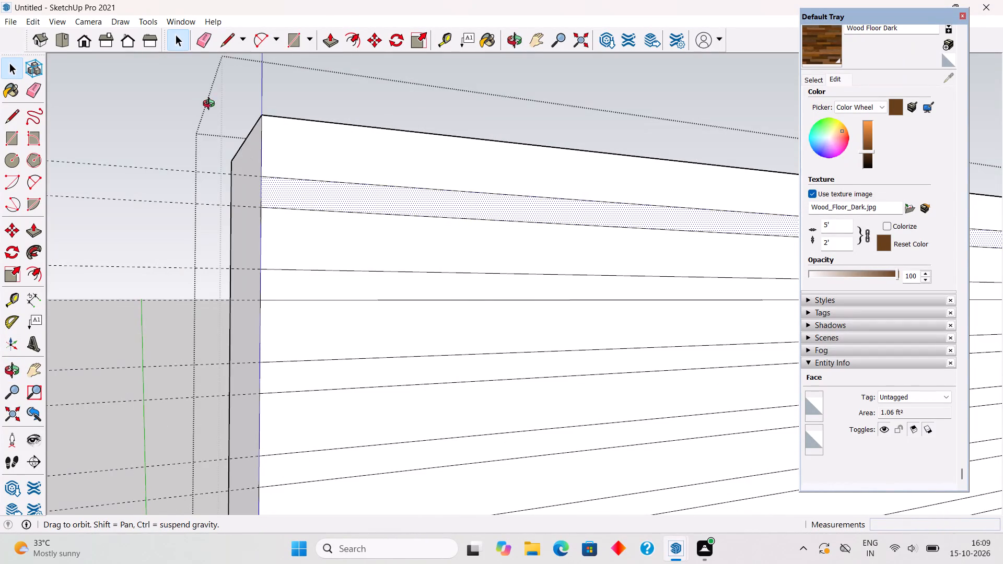
{"action": "middle_click_drag", "start_coordinate": [211, 105], "coordinate": [310, 215]}
{"action": "key", "text": "p"}
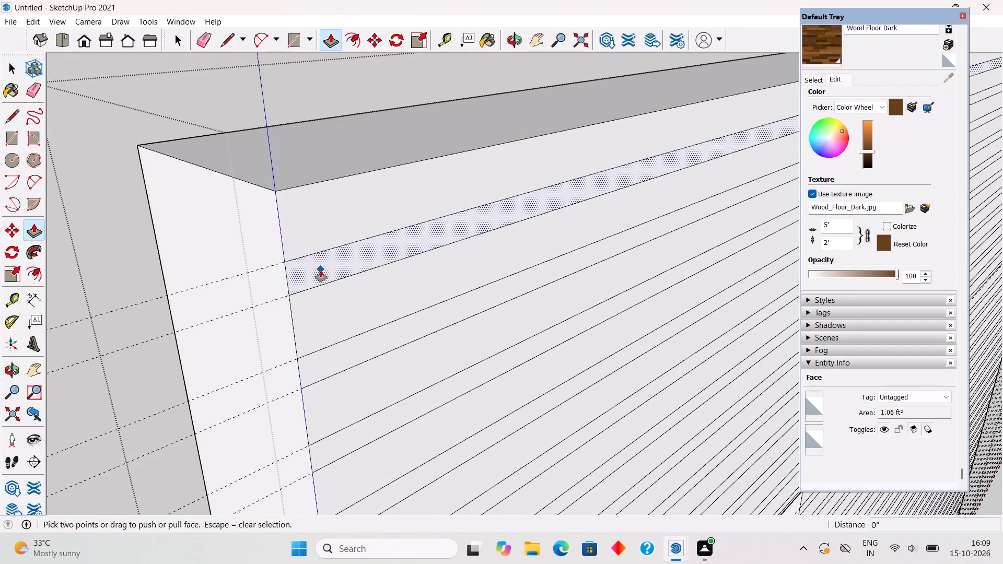
{"action": "left_click", "coordinate": [321, 271]}
{"action": "type", "text": ".3\""}
{"action": "key", "text": "Return"}
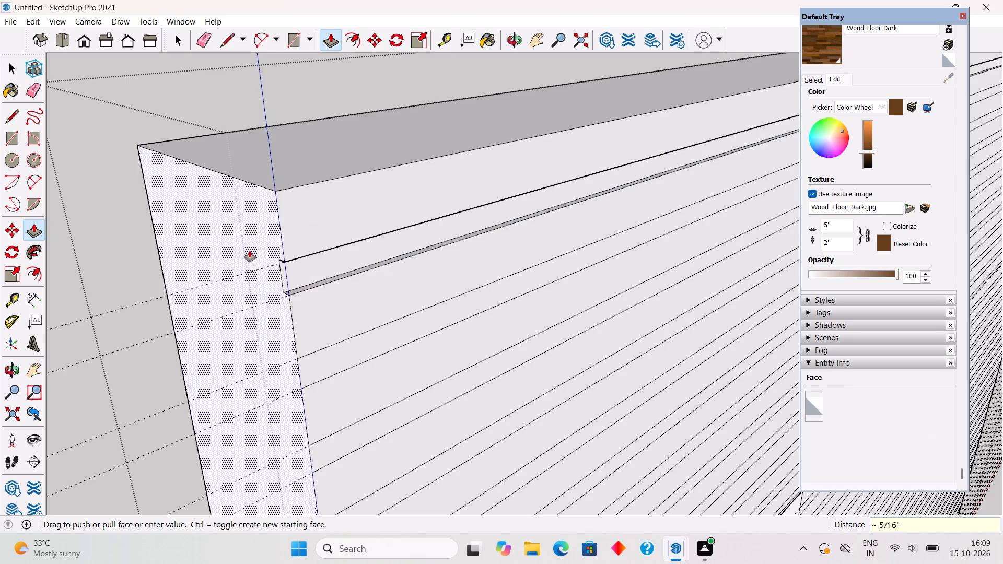
Repeat the 0.3" outward extrusion on the next five strips below the topmost one.
{"action": "double_click", "coordinate": [339, 357]}
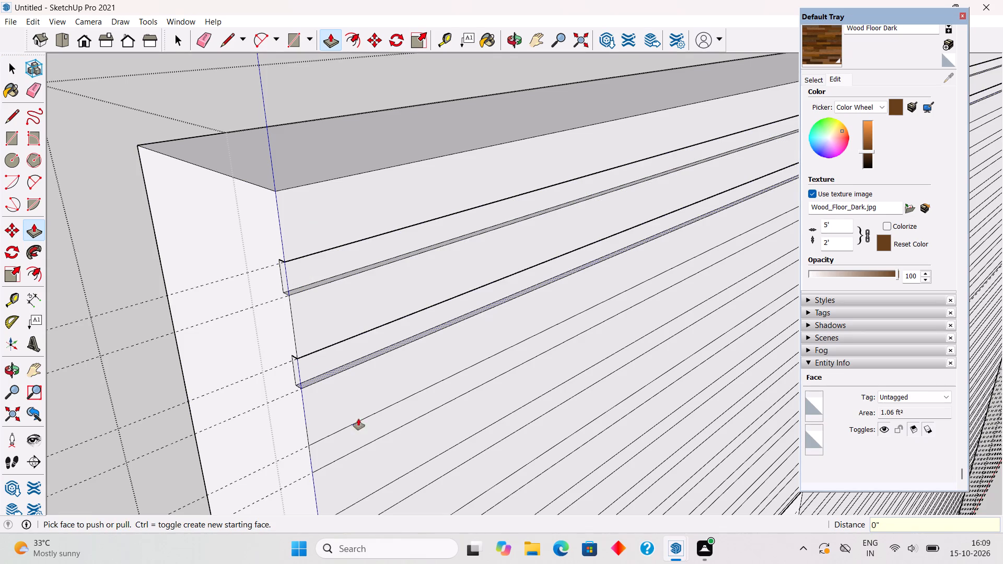
{"action": "double_click", "coordinate": [362, 432]}
{"action": "scroll", "coordinate": [331, 306], "scroll_direction": "down", "scroll_amount": 8}
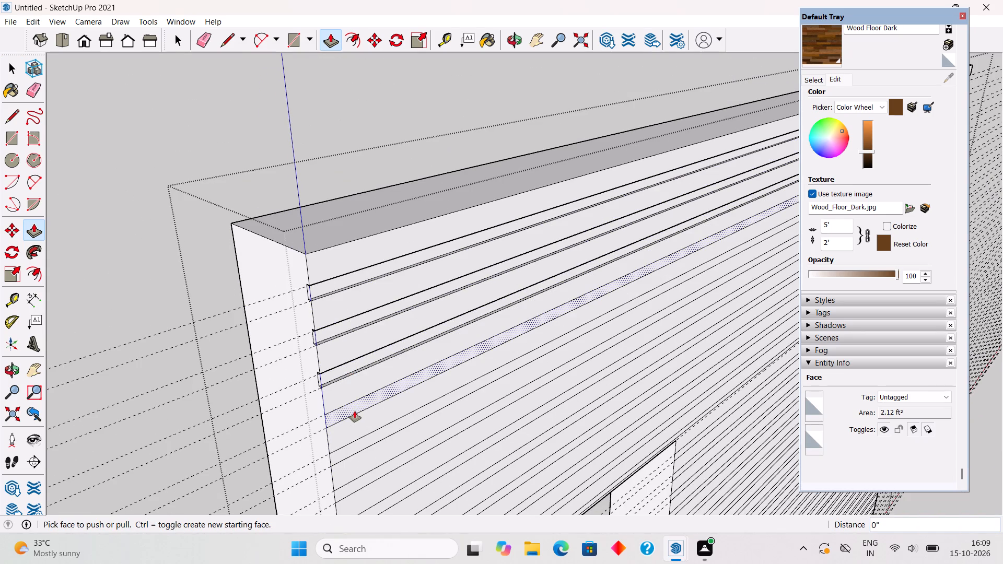
{"action": "double_click", "coordinate": [355, 411]}
{"action": "double_click", "coordinate": [361, 444]}
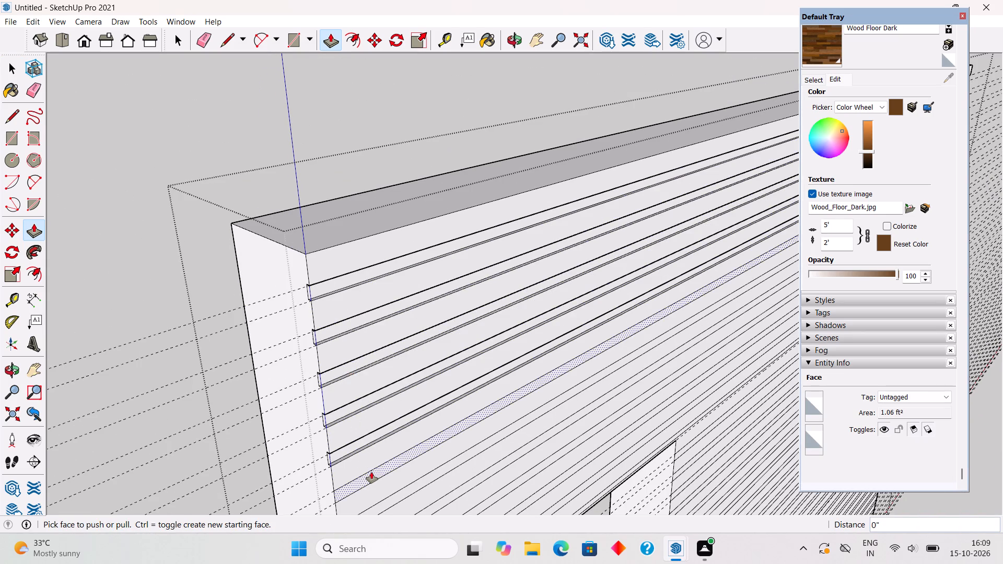
{"action": "double_click", "coordinate": [371, 472]}
Push/Pull the seventh strip from the top of the wall outward by 0.3".
{"action": "scroll", "coordinate": [336, 286], "scroll_direction": "down", "scroll_amount": 10}
{"action": "scroll", "coordinate": [353, 395], "scroll_direction": "up", "scroll_amount": 5}
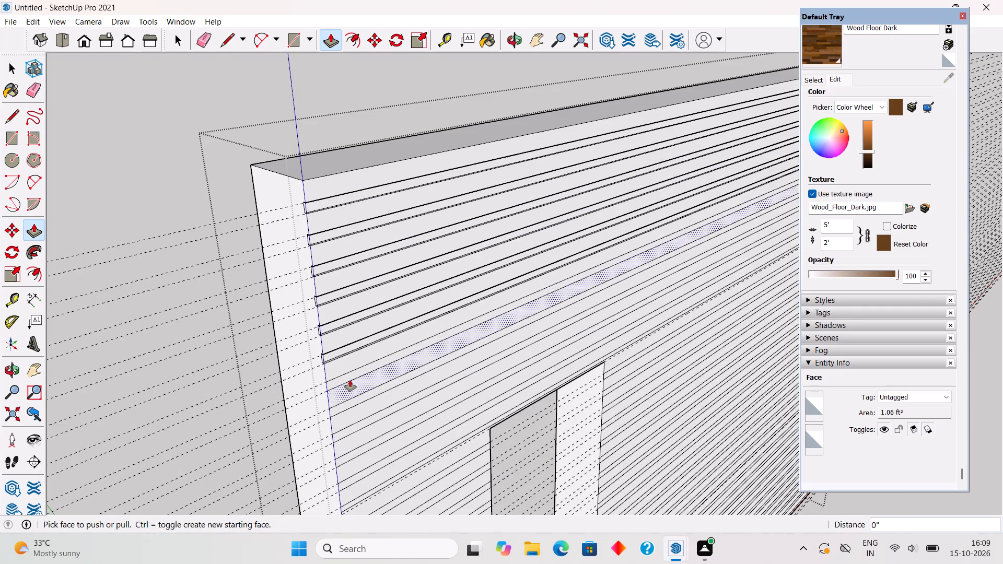
{"action": "left_click", "coordinate": [350, 380]}
{"action": "left_click", "coordinate": [350, 380]}
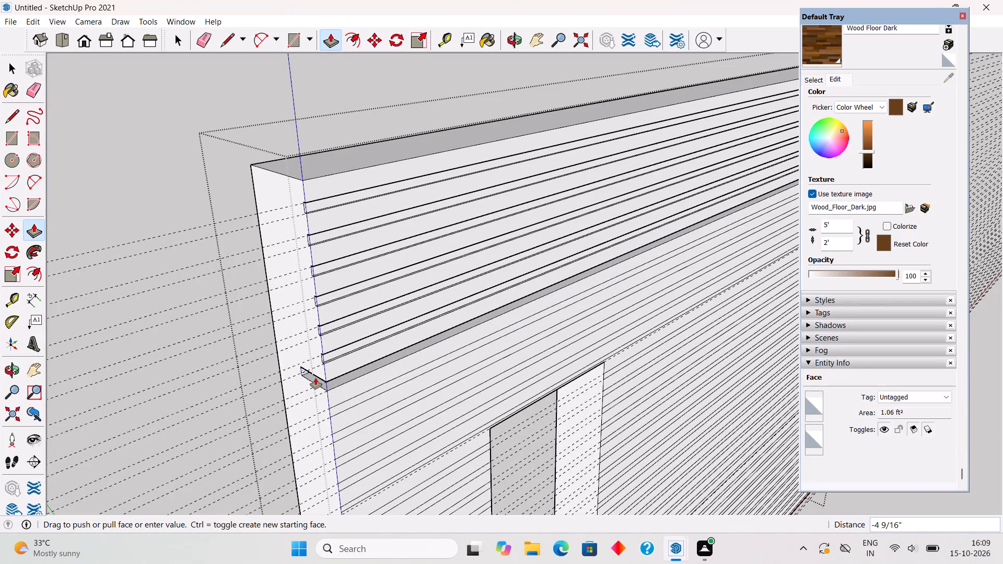
{"action": "type", "text": ".3\""}
{"action": "key", "text": "Return"}
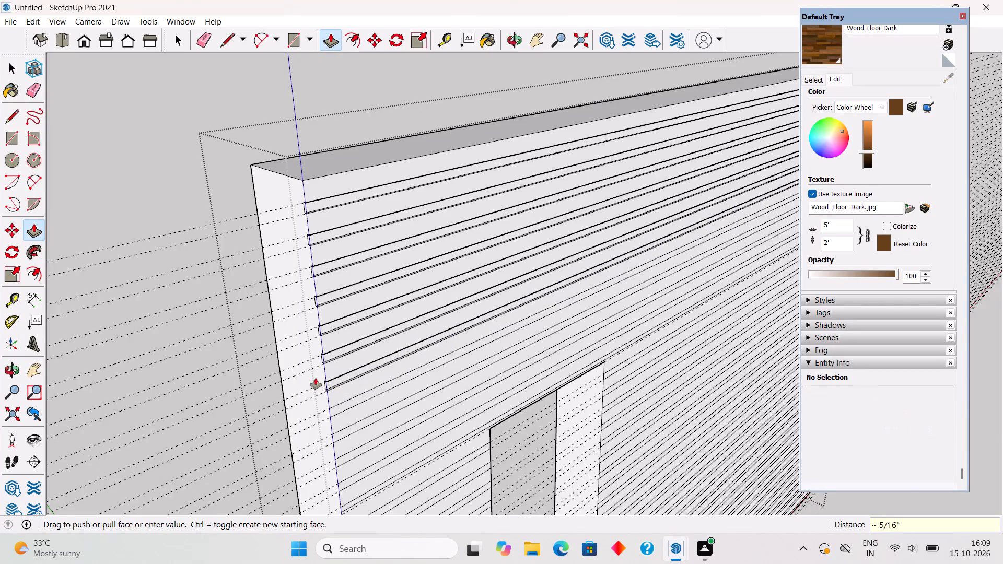
Repeat the 0.3" outward extrusion on the next five full-width strips, from the eighth strip down to the window's top edge.
{"action": "double_click", "coordinate": [333, 408]}
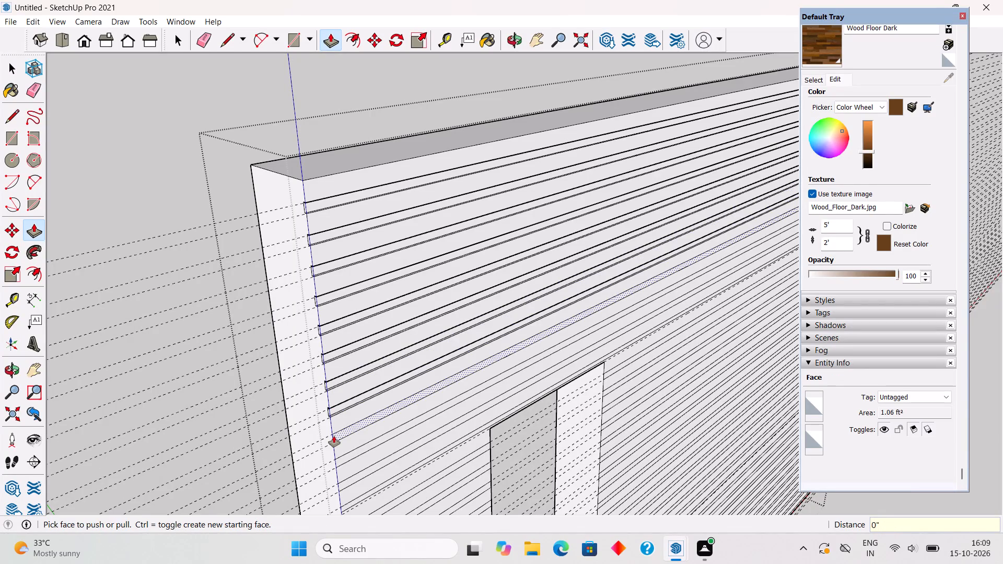
{"action": "double_click", "coordinate": [334, 436]}
{"action": "double_click", "coordinate": [340, 462]}
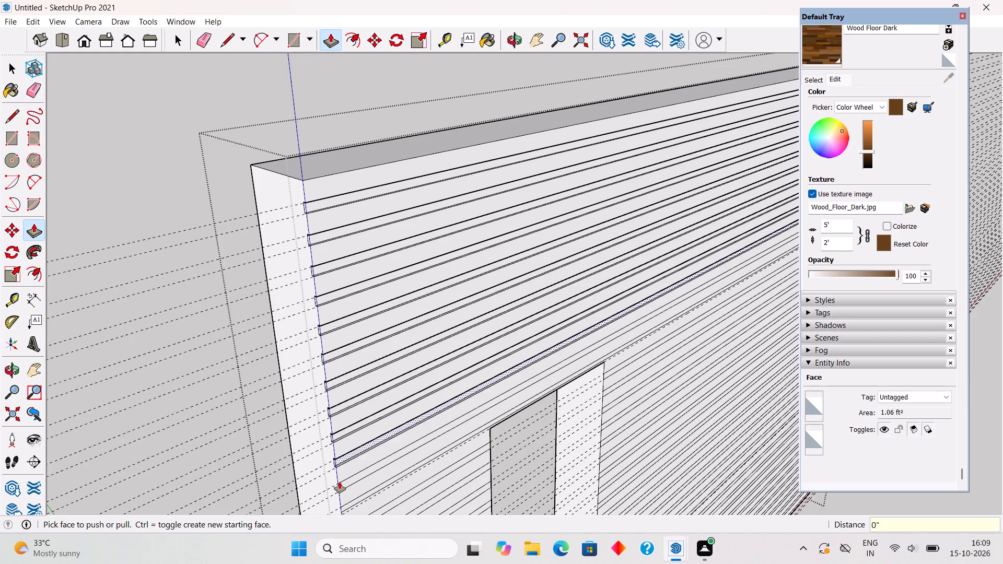
{"action": "left_click", "coordinate": [341, 488]}
{"action": "left_click", "coordinate": [341, 488]}
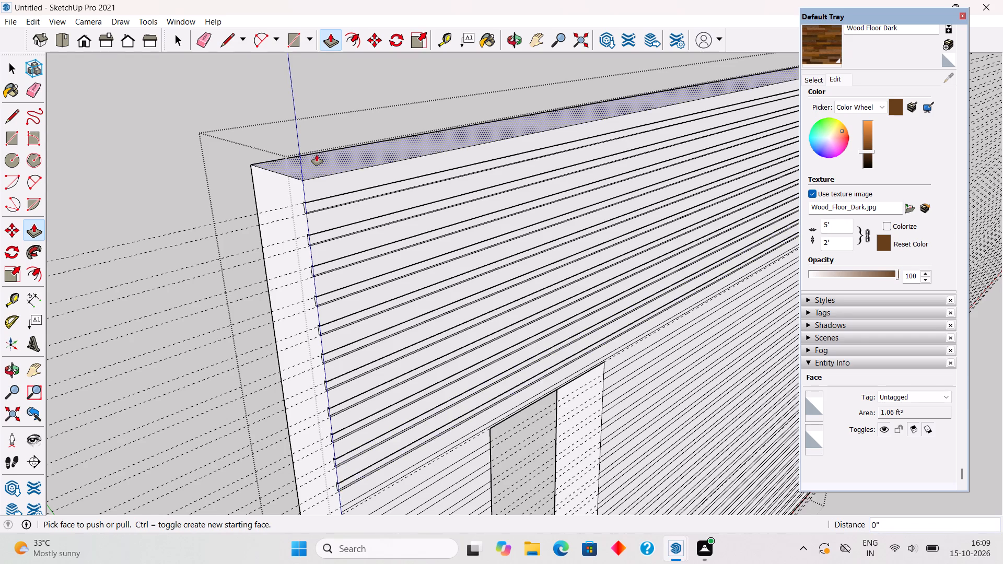
{"action": "scroll", "coordinate": [317, 155], "scroll_direction": "down", "scroll_amount": 10}
{"action": "scroll", "coordinate": [390, 490], "scroll_direction": "up", "scroll_amount": 4}
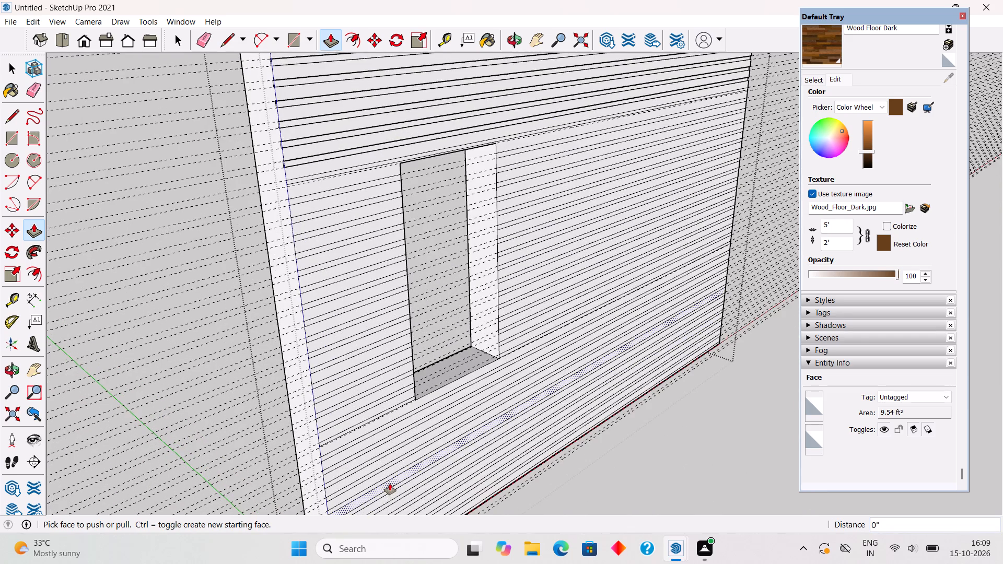
{"action": "scroll", "coordinate": [390, 484], "scroll_direction": "up", "scroll_amount": 1}
{"action": "scroll", "coordinate": [276, 144], "scroll_direction": "up", "scroll_amount": 5}
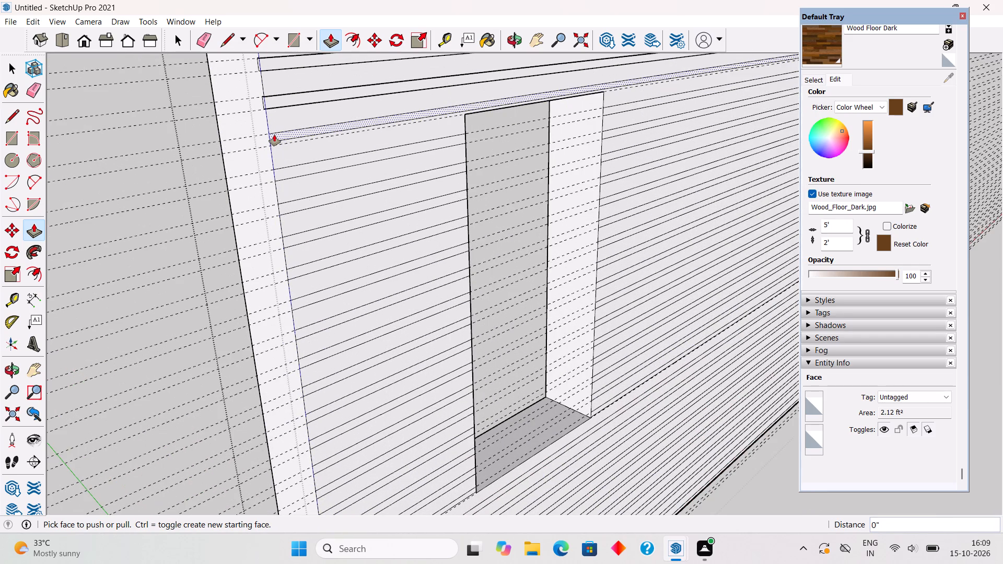
{"action": "double_click", "coordinate": [274, 135]}
Repeat the outward extrusion on the upper eleven short strips between the wall's left edge and the window.
{"action": "double_click", "coordinate": [279, 176]}
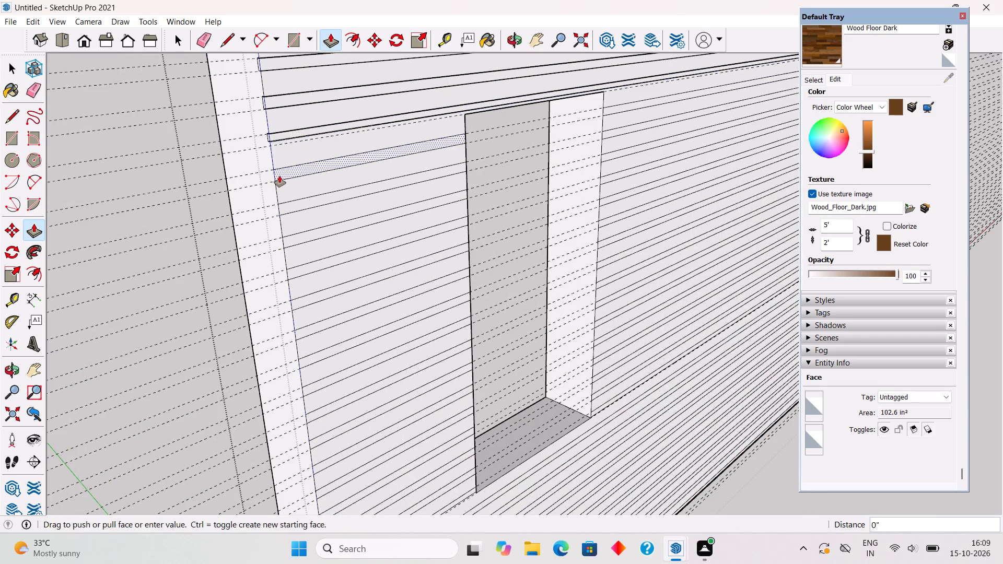
{"action": "double_click", "coordinate": [281, 206]}
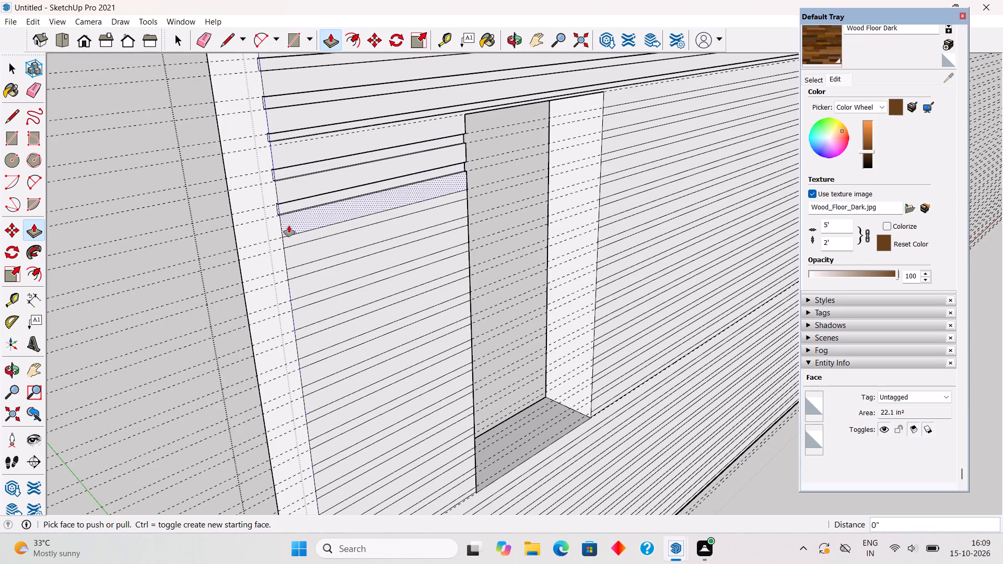
{"action": "left_click", "coordinate": [293, 237]}
{"action": "left_click", "coordinate": [293, 237]}
{"action": "double_click", "coordinate": [300, 271]}
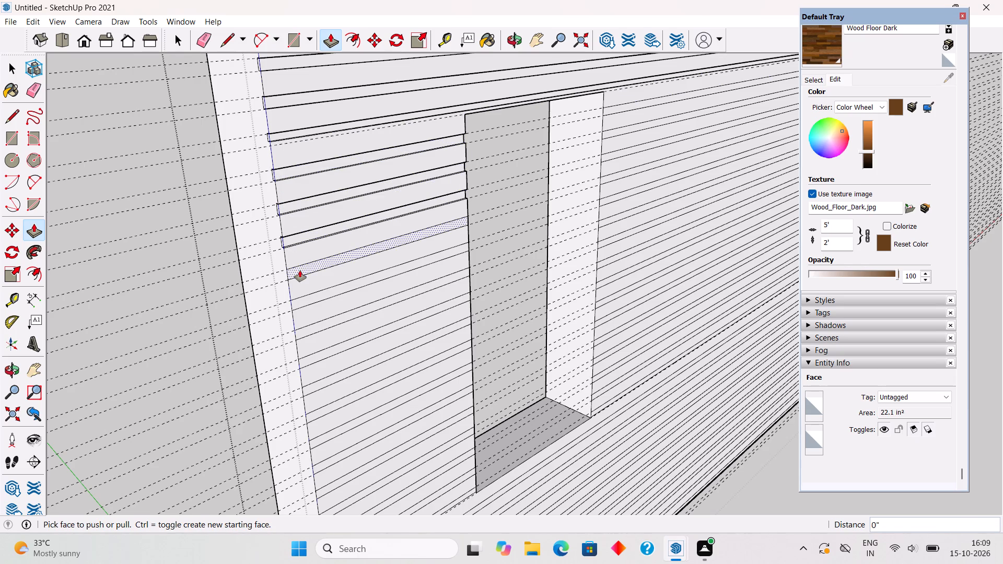
{"action": "double_click", "coordinate": [304, 303]}
{"action": "double_click", "coordinate": [305, 329]}
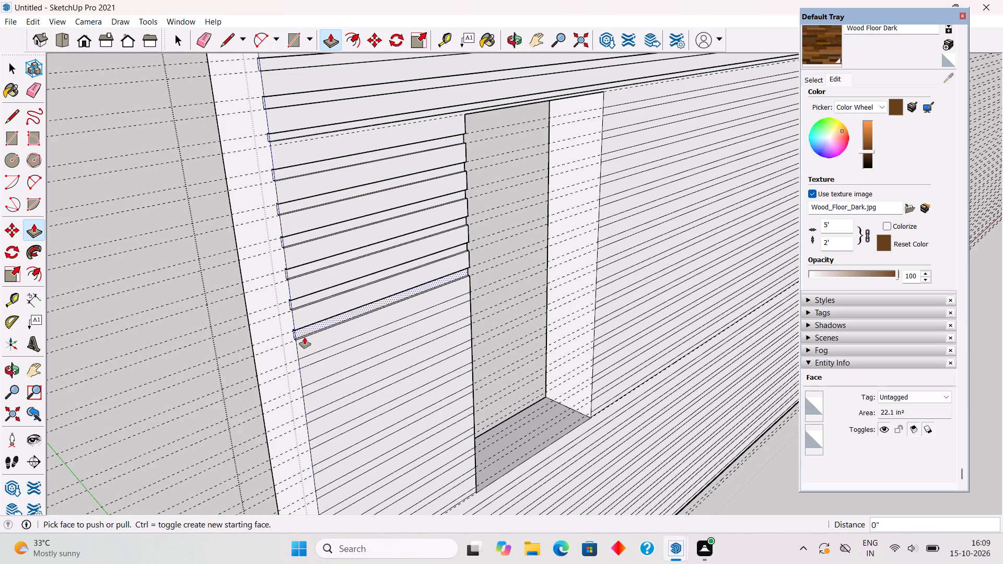
{"action": "double_click", "coordinate": [311, 358]}
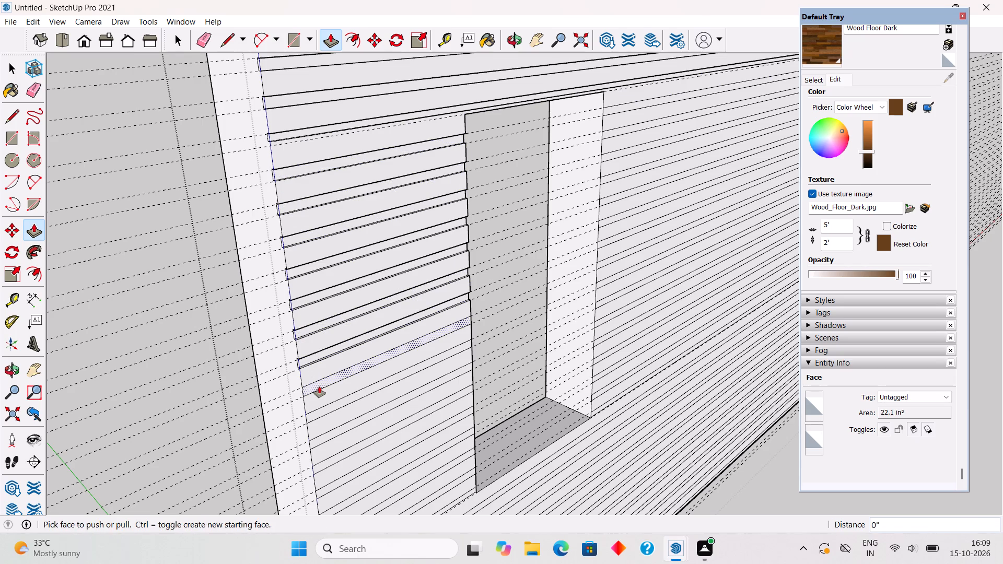
{"action": "double_click", "coordinate": [319, 386]}
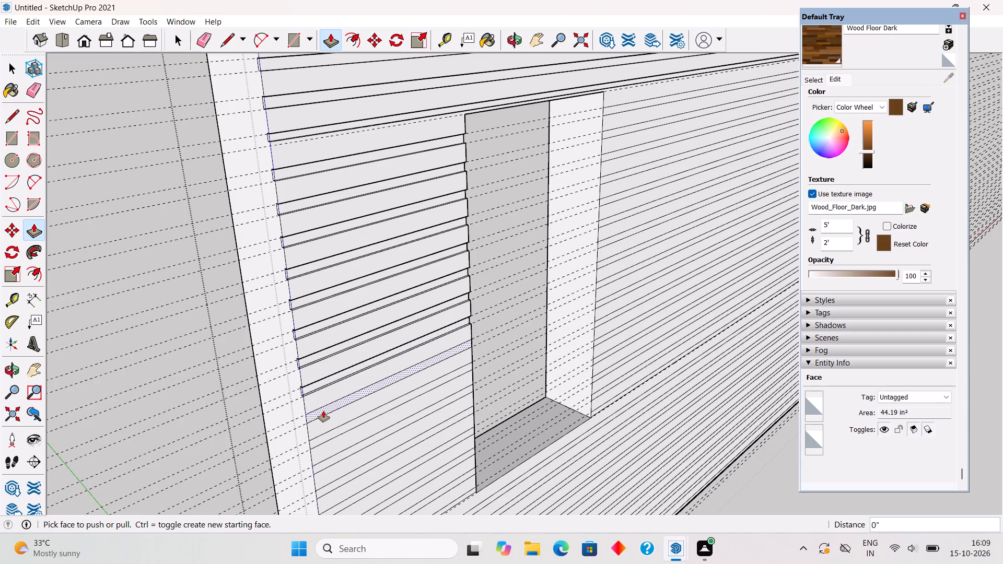
{"action": "double_click", "coordinate": [323, 411]}
{"action": "double_click", "coordinate": [324, 442]}
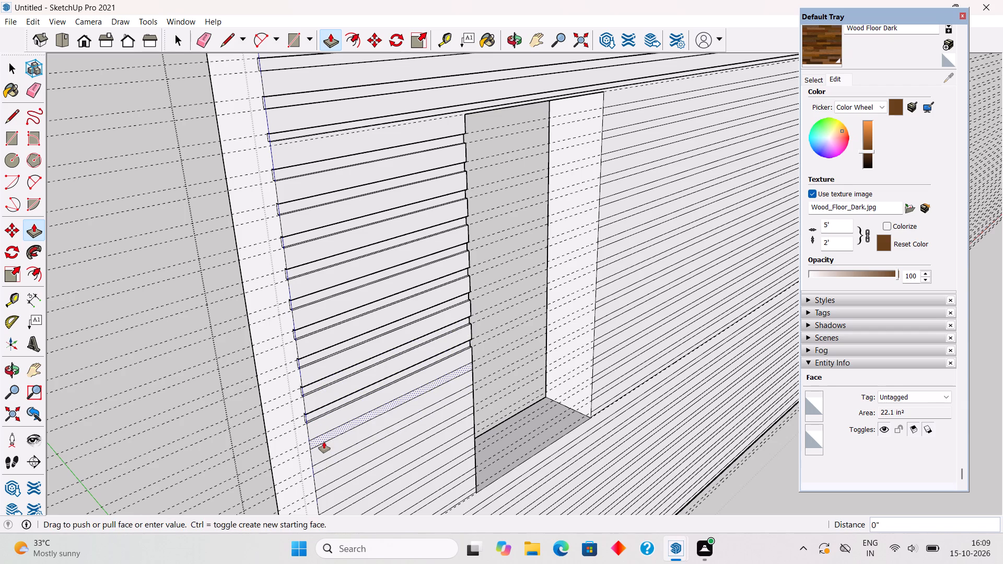
{"action": "left_click", "coordinate": [332, 464]}
{"action": "left_click", "coordinate": [332, 461]}
Repeat the outward extrusion on the remaining five short strips left of the window, down to the window's bottom edge.
{"action": "scroll", "coordinate": [319, 331], "scroll_direction": "down", "scroll_amount": 5}
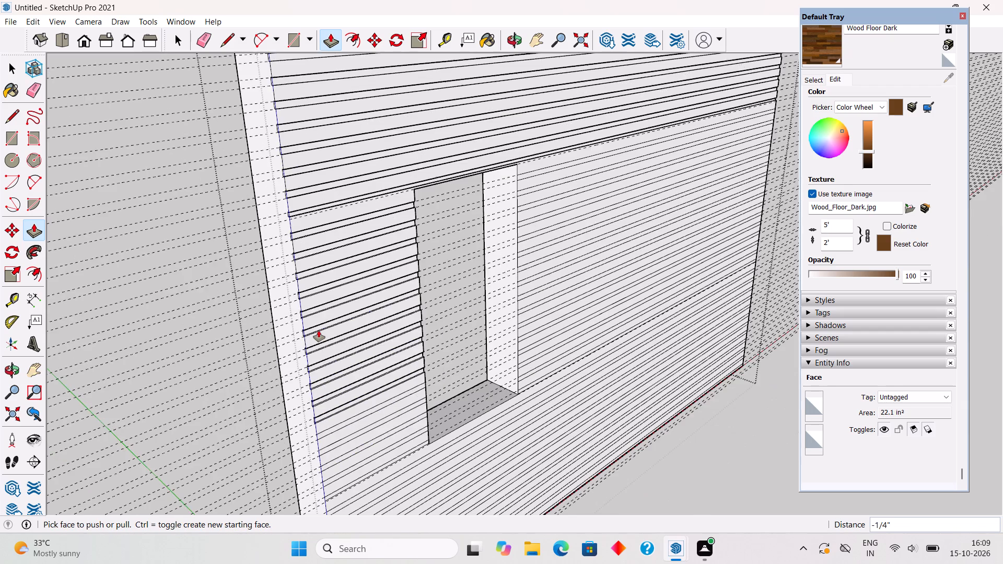
{"action": "scroll", "coordinate": [319, 331], "scroll_direction": "down", "scroll_amount": 9}
{"action": "scroll", "coordinate": [356, 493], "scroll_direction": "up", "scroll_amount": 5}
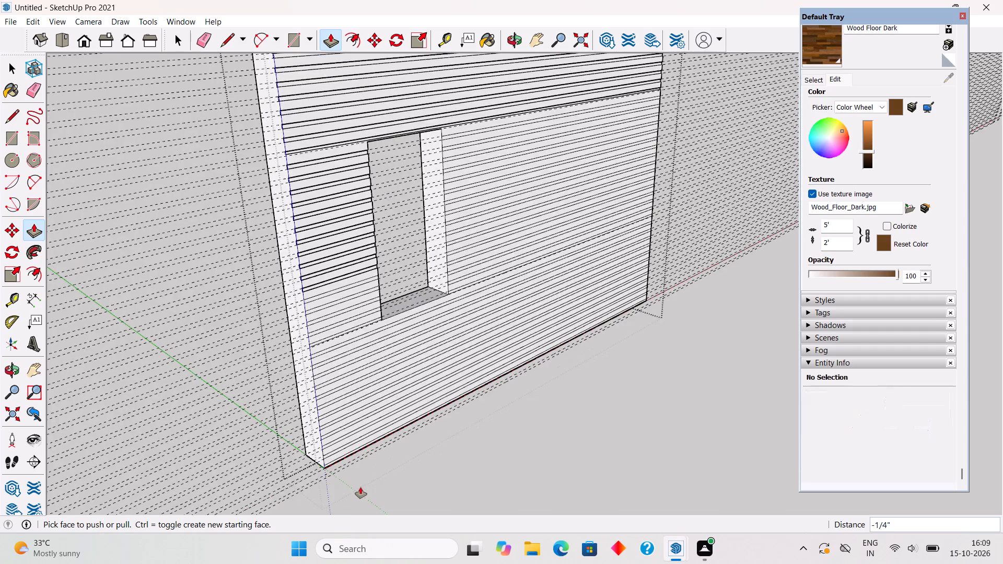
{"action": "scroll", "coordinate": [360, 487], "scroll_direction": "up", "scroll_amount": 6}
{"action": "double_click", "coordinate": [253, 121]}
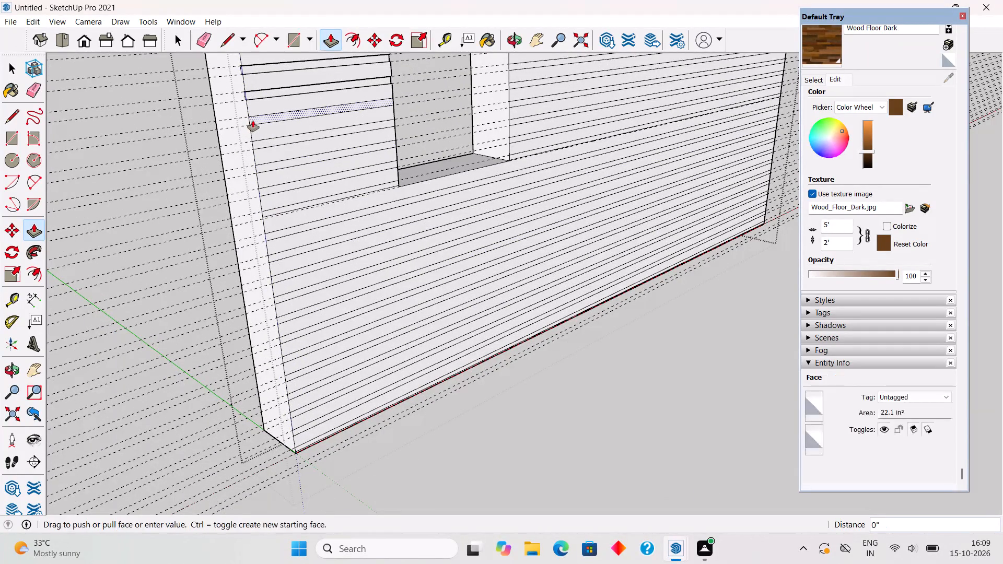
{"action": "double_click", "coordinate": [262, 145]}
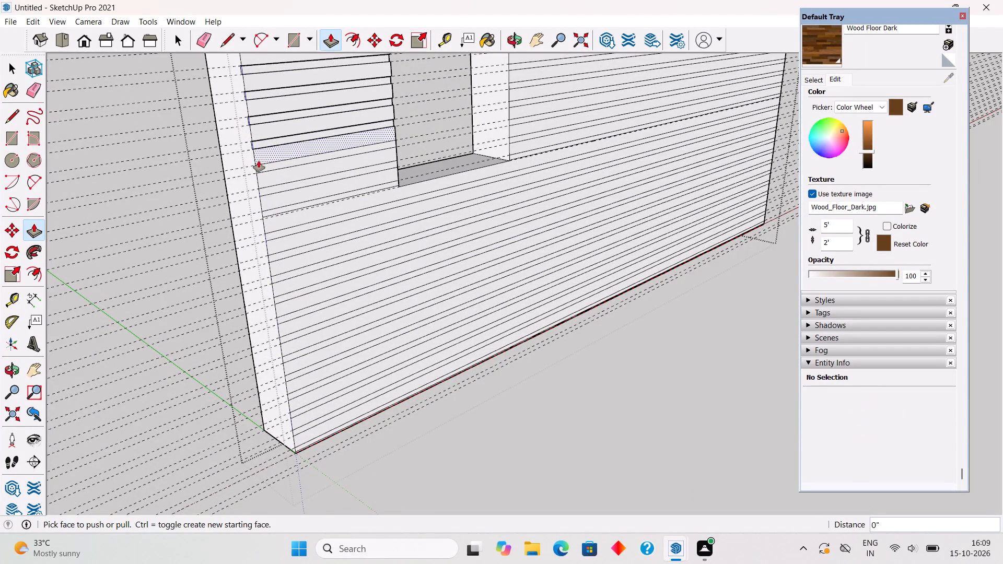
{"action": "double_click", "coordinate": [261, 169]}
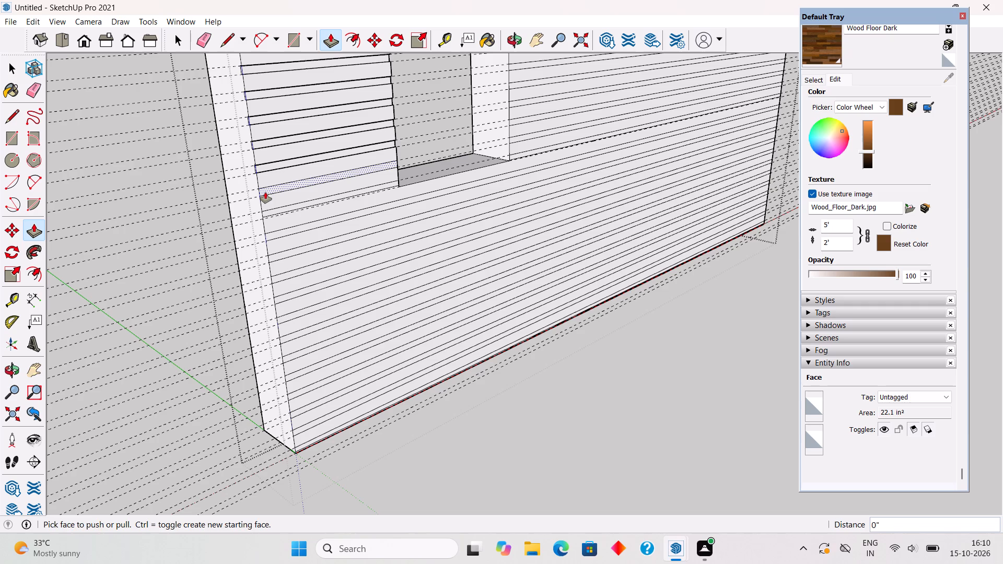
{"action": "double_click", "coordinate": [265, 192]}
{"action": "double_click", "coordinate": [272, 213]}
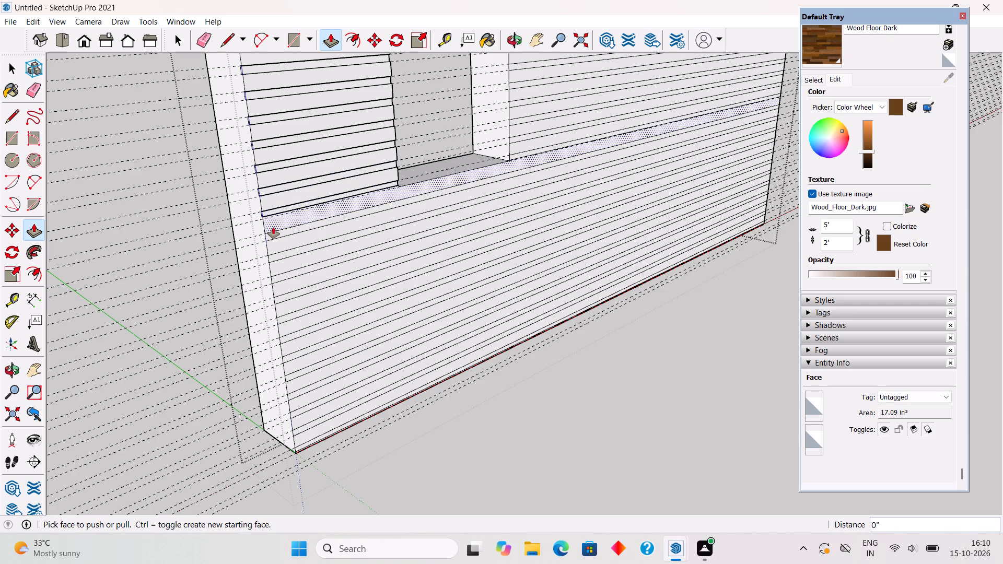
Repeat the 0.3" outward extrusion on the first six full-width strips below the window.
{"action": "double_click", "coordinate": [274, 238]}
{"action": "left_click", "coordinate": [279, 252]}
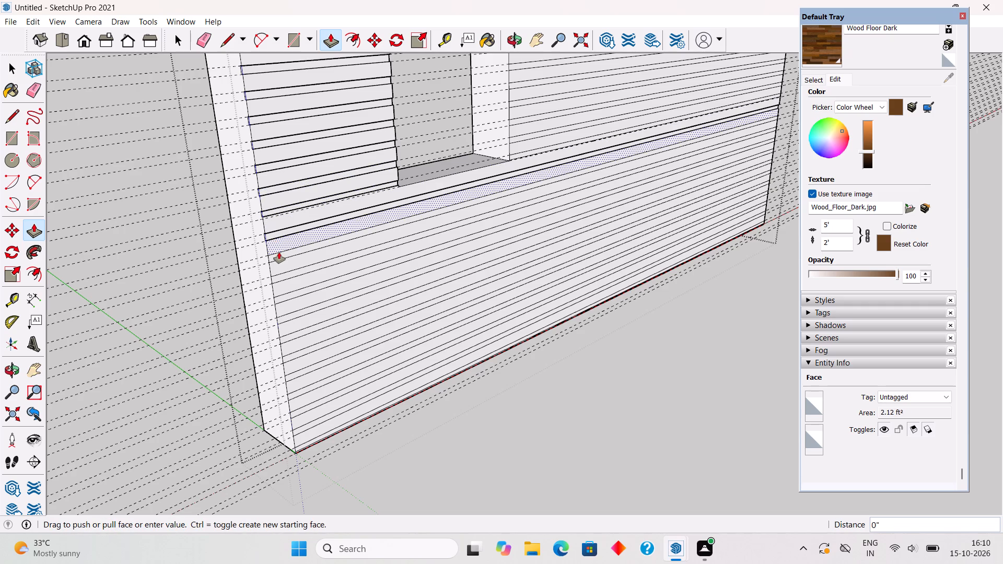
{"action": "key", "text": "p"}
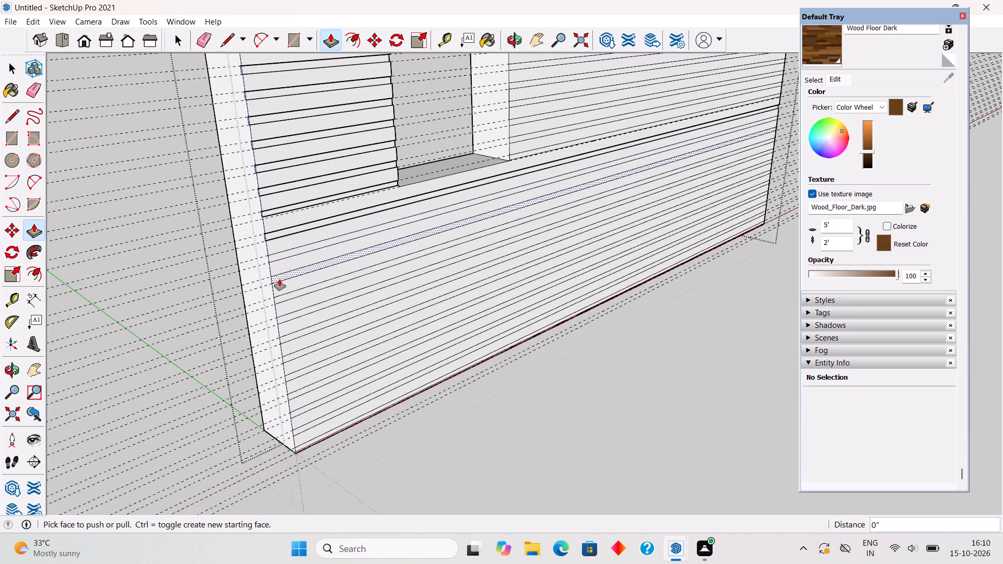
{"action": "double_click", "coordinate": [278, 257]}
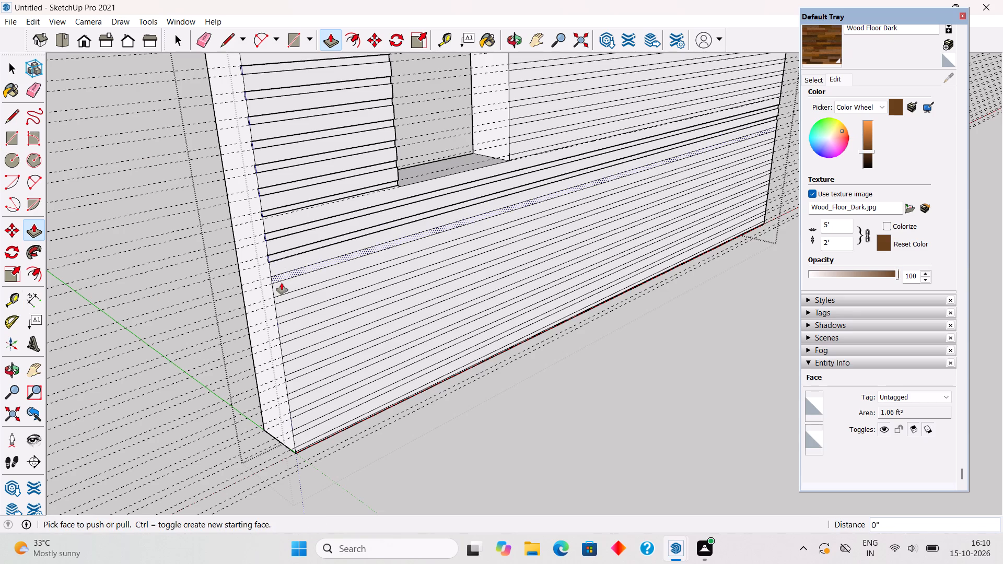
{"action": "left_click", "coordinate": [279, 275]}
{"action": "key", "text": "p"}
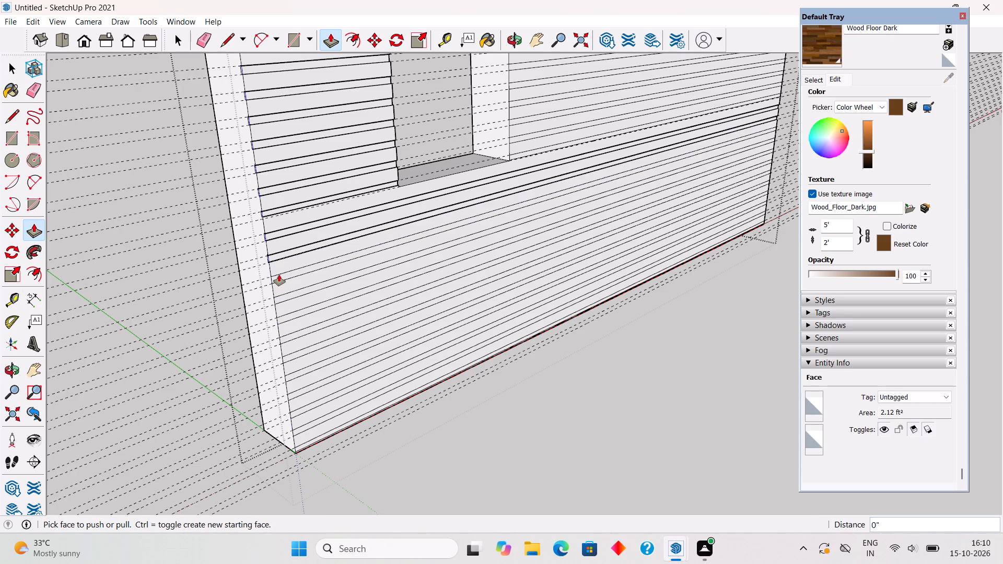
{"action": "double_click", "coordinate": [277, 280]}
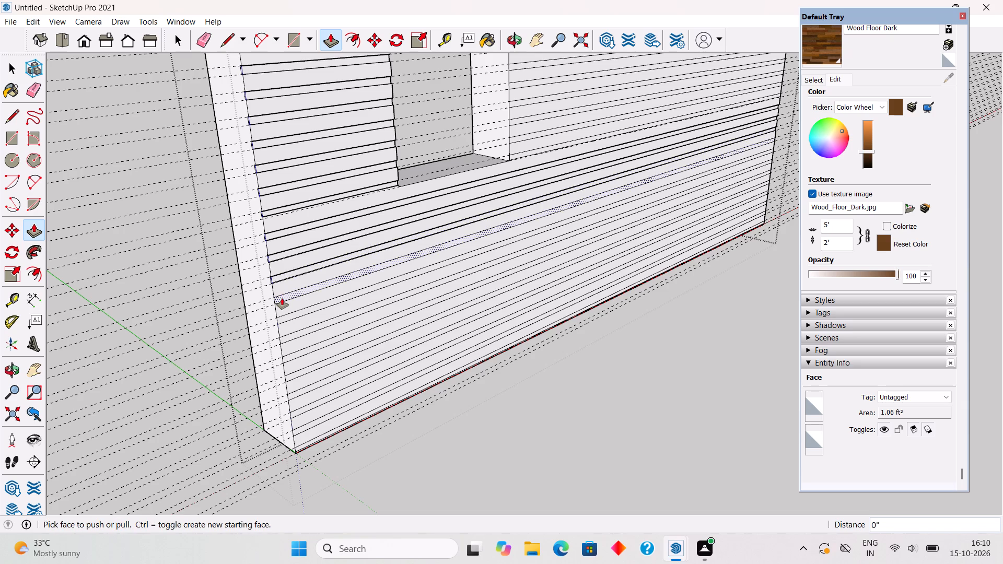
{"action": "middle_click_drag", "start_coordinate": [282, 298], "coordinate": [425, 281]}
{"action": "scroll", "coordinate": [287, 351], "scroll_direction": "up", "scroll_amount": 9}
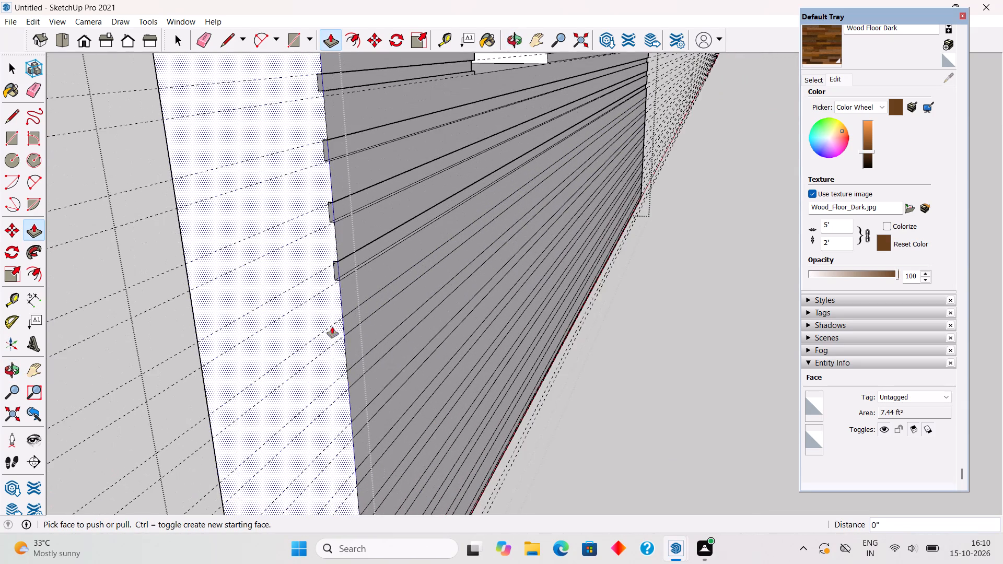
{"action": "double_click", "coordinate": [353, 326]}
{"action": "double_click", "coordinate": [361, 377]}
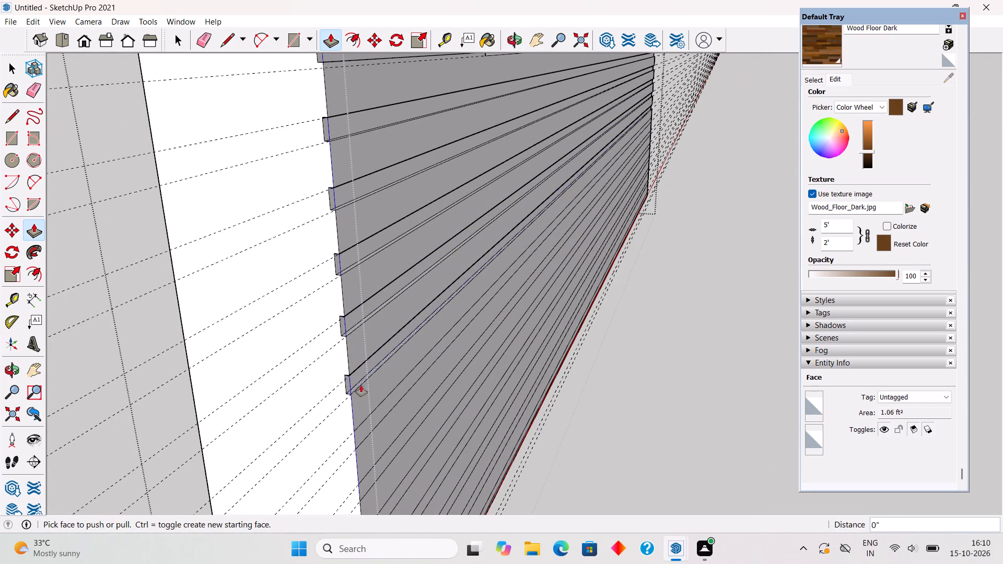
{"action": "double_click", "coordinate": [366, 426]}
Extrude the next four full-width strips below those outward to match the strips already raised.
{"action": "scroll", "coordinate": [365, 338], "scroll_direction": "down", "scroll_amount": 10}
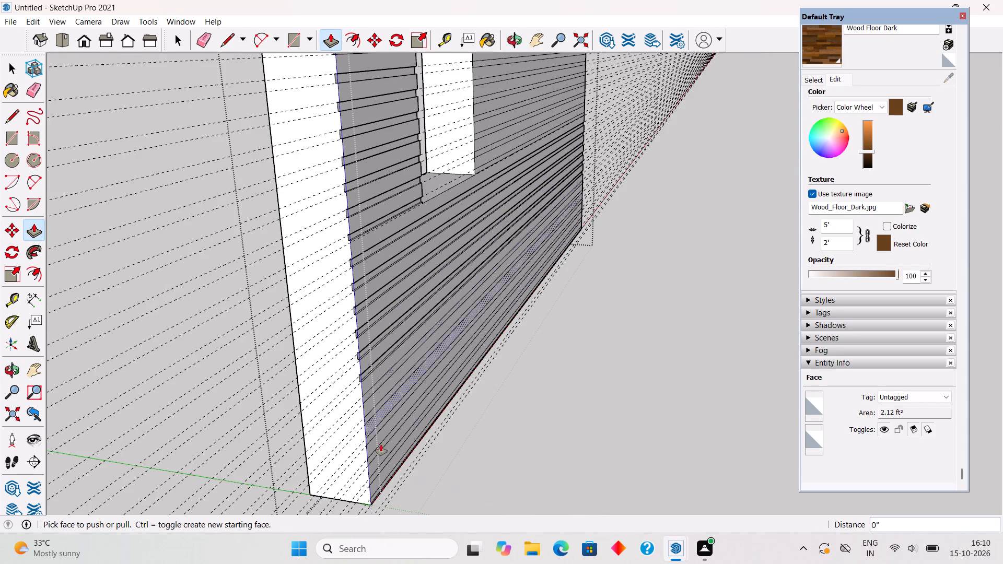
{"action": "scroll", "coordinate": [392, 523], "scroll_direction": "up", "scroll_amount": 11}
{"action": "scroll", "coordinate": [392, 490], "scroll_direction": "down", "scroll_amount": 1}
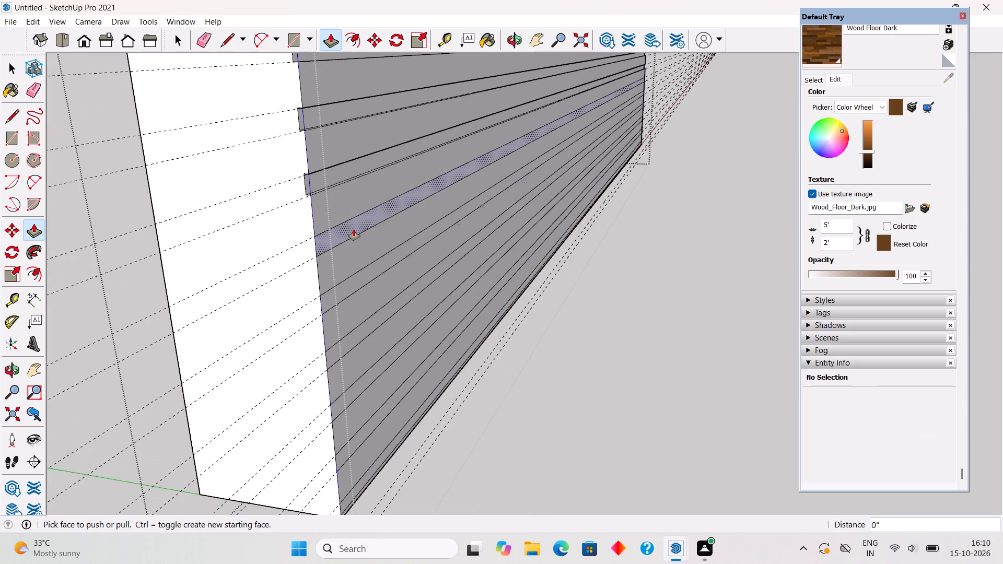
{"action": "double_click", "coordinate": [349, 227]}
{"action": "double_click", "coordinate": [352, 287]}
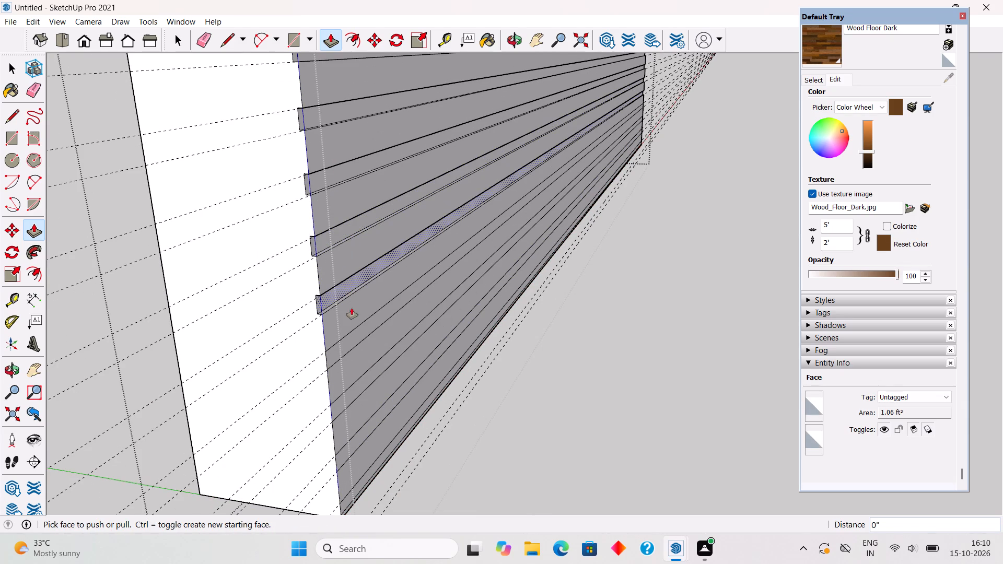
{"action": "double_click", "coordinate": [356, 341]}
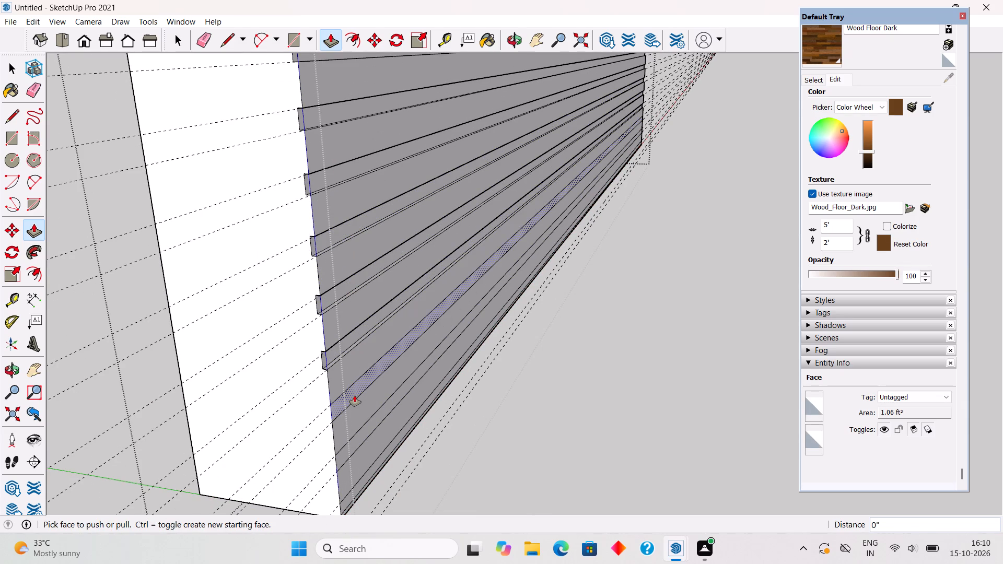
{"action": "double_click", "coordinate": [355, 395]}
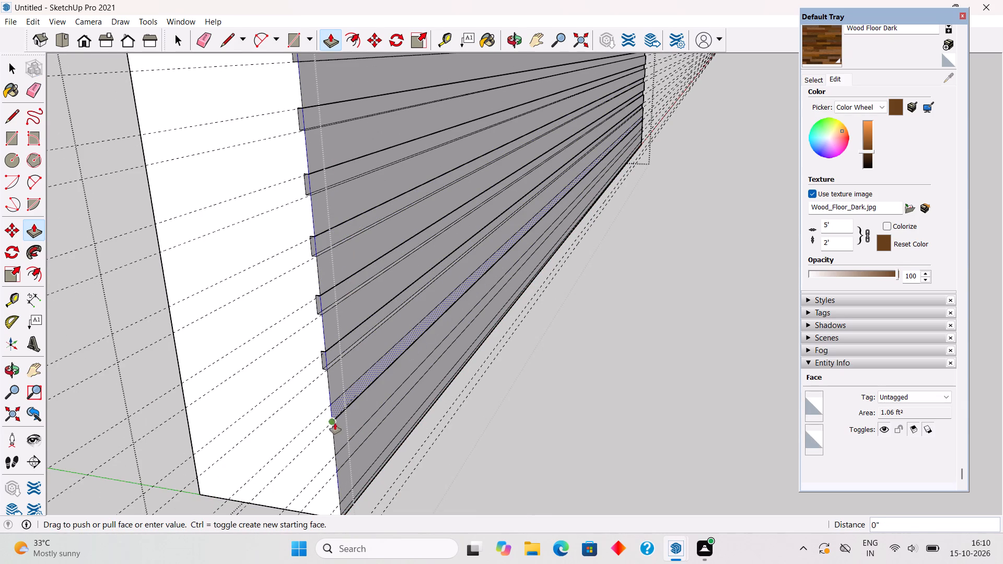
{"action": "left_click", "coordinate": [324, 367]}
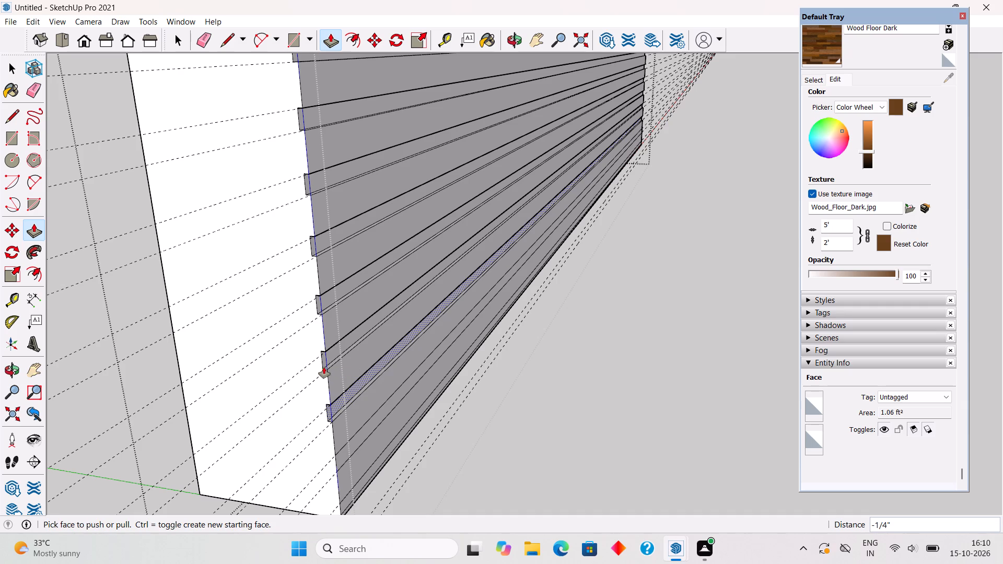
Push/Pull the two lowest strips at the base of the wall outward by 0.3" each.
{"action": "double_click", "coordinate": [339, 454]}
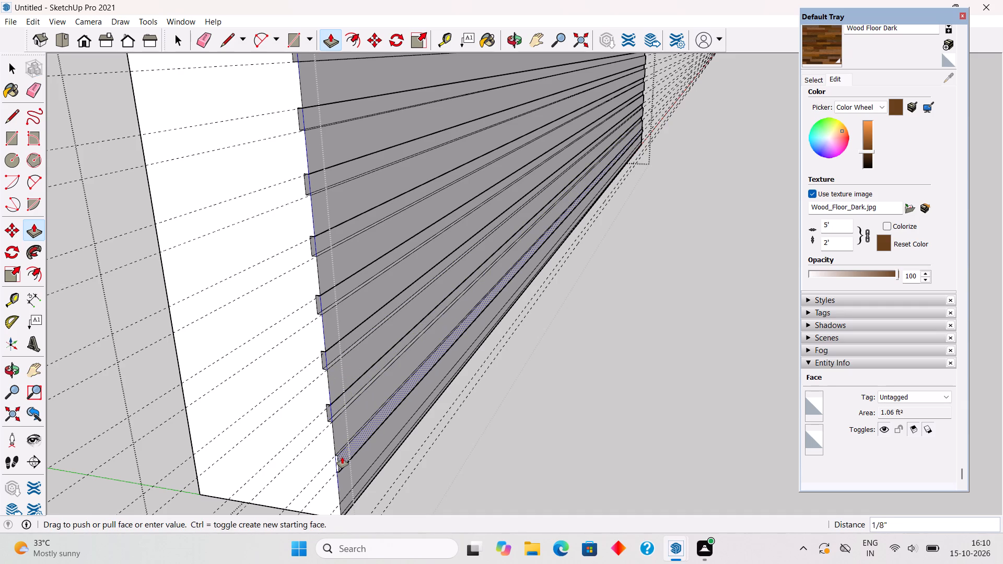
{"action": "type", "text": ".3\""}
{"action": "key", "text": "Return"}
{"action": "scroll", "coordinate": [313, 457], "scroll_direction": "down", "scroll_amount": 1}
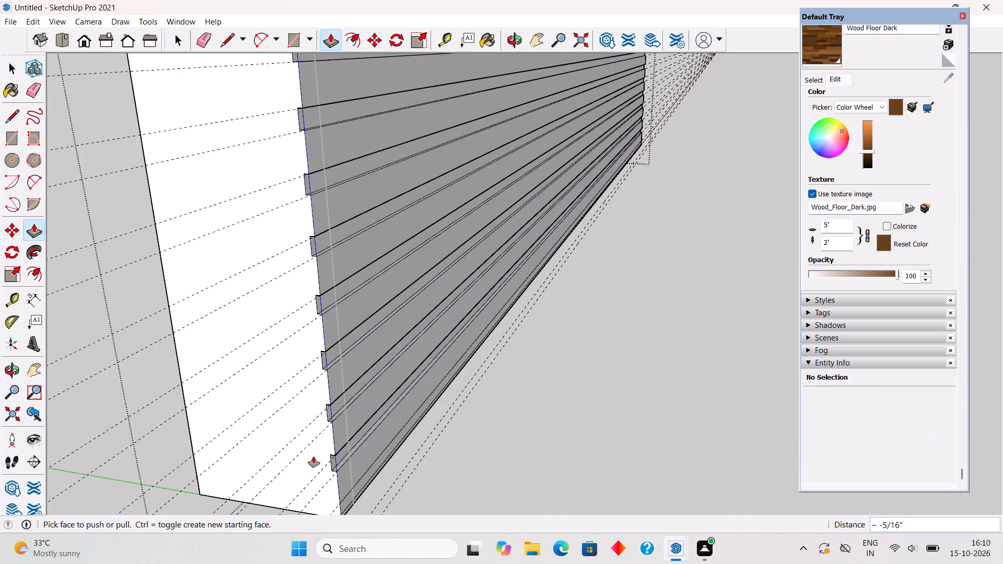
{"action": "scroll", "coordinate": [313, 456], "scroll_direction": "down", "scroll_amount": 1}
{"action": "scroll", "coordinate": [332, 494], "scroll_direction": "up", "scroll_amount": 4}
{"action": "left_click", "coordinate": [346, 500]}
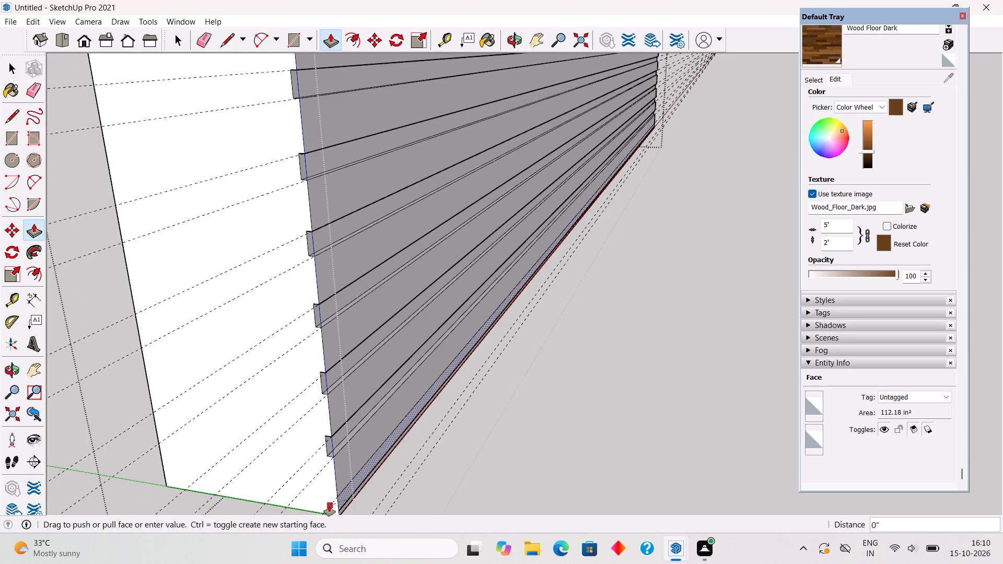
{"action": "type", "text": ".3\""}
{"action": "key", "text": "Return"}
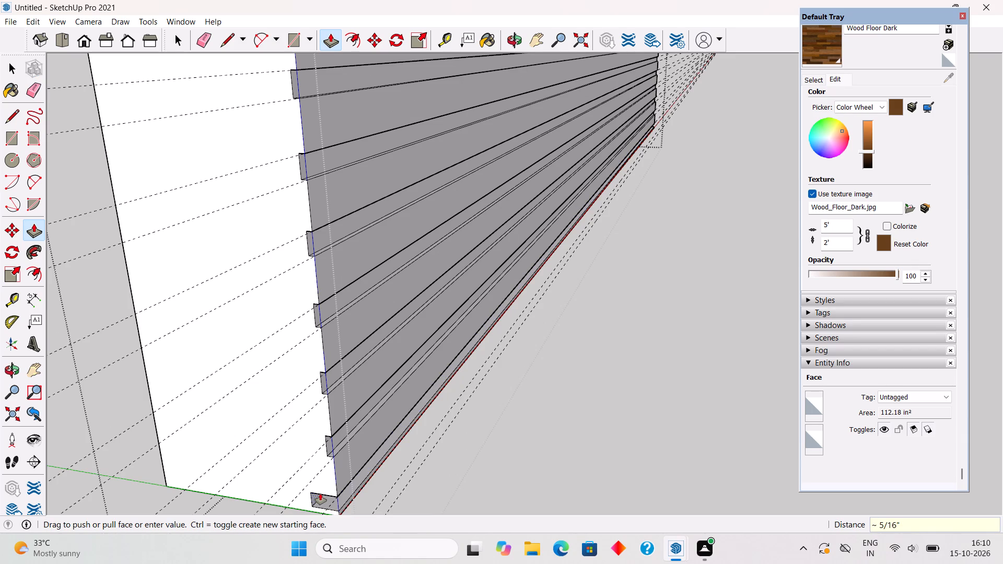
Repeat the 0.3" outward Push/Pull on the top four strips right of the window, starting just below its top edge.
{"action": "scroll", "coordinate": [264, 332], "scroll_direction": "down", "scroll_amount": 6}
{"action": "scroll", "coordinate": [264, 332], "scroll_direction": "up", "scroll_amount": 1}
{"action": "scroll", "coordinate": [264, 332], "scroll_direction": "down", "scroll_amount": 9}
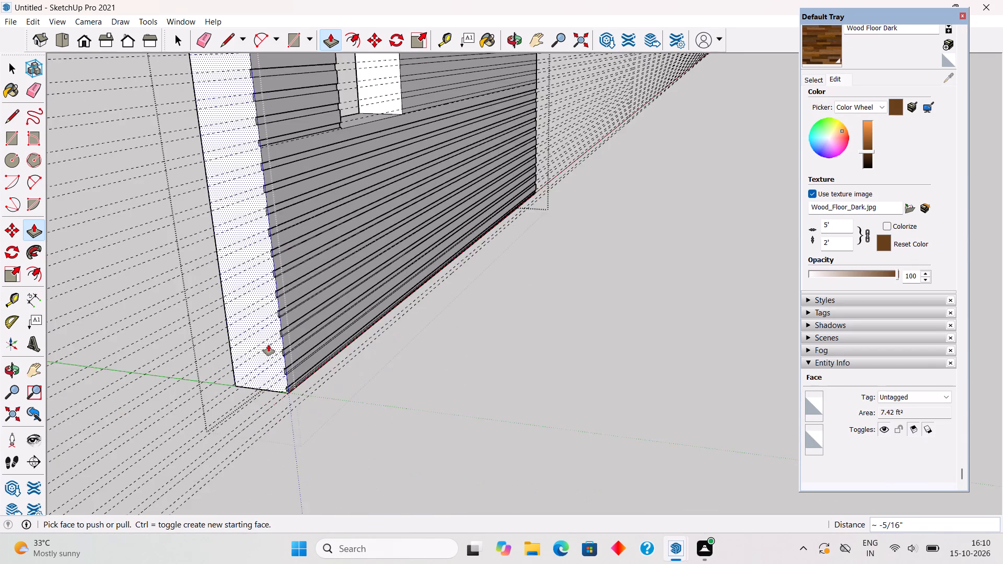
{"action": "scroll", "coordinate": [269, 345], "scroll_direction": "down", "scroll_amount": 9}
{"action": "middle_click_drag", "start_coordinate": [419, 248], "coordinate": [285, 269]}
{"action": "scroll", "coordinate": [363, 51], "scroll_direction": "up", "scroll_amount": 4}
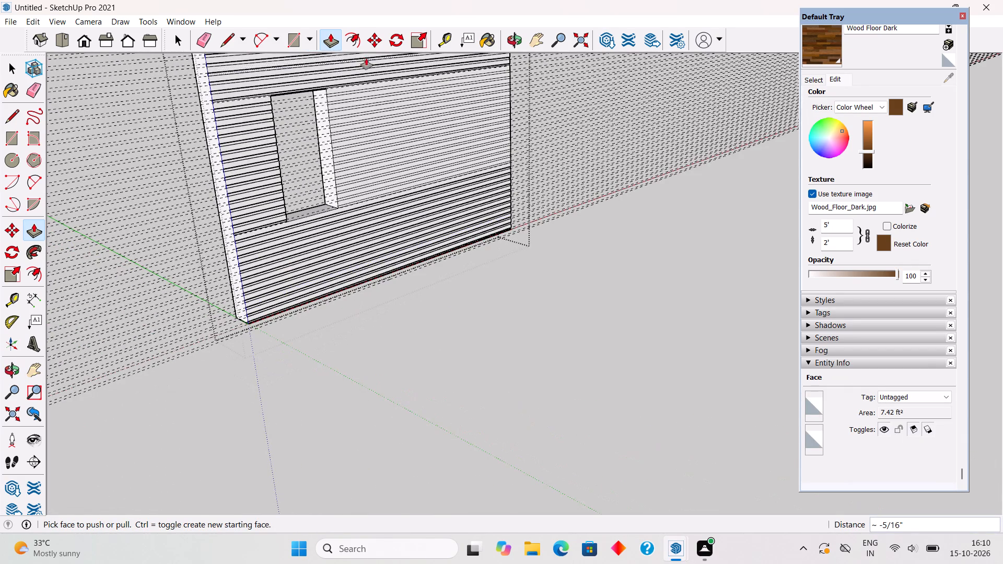
{"action": "scroll", "coordinate": [367, 60], "scroll_direction": "up", "scroll_amount": 15}
{"action": "double_click", "coordinate": [265, 191]}
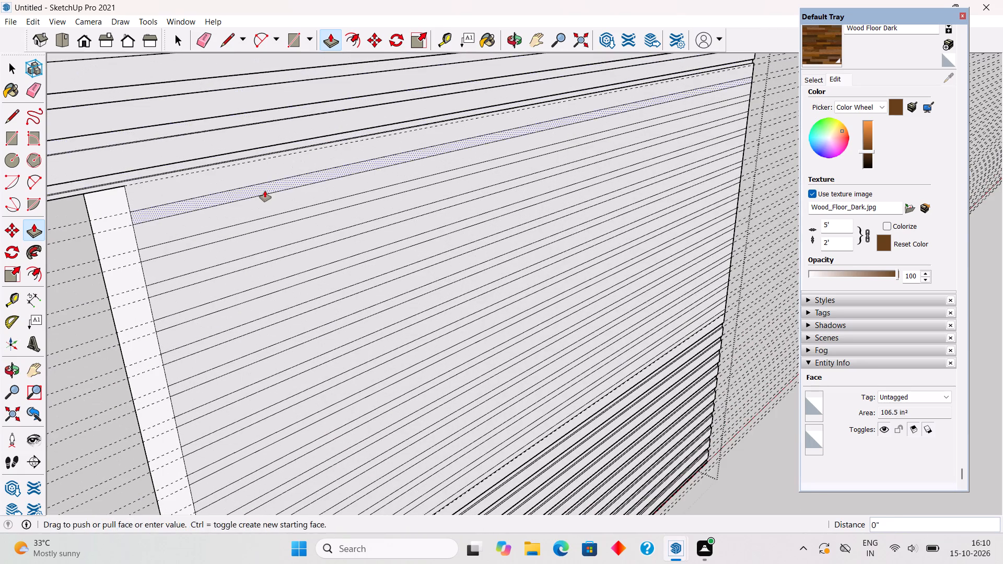
{"action": "left_click", "coordinate": [262, 230]}
{"action": "left_click", "coordinate": [262, 230]}
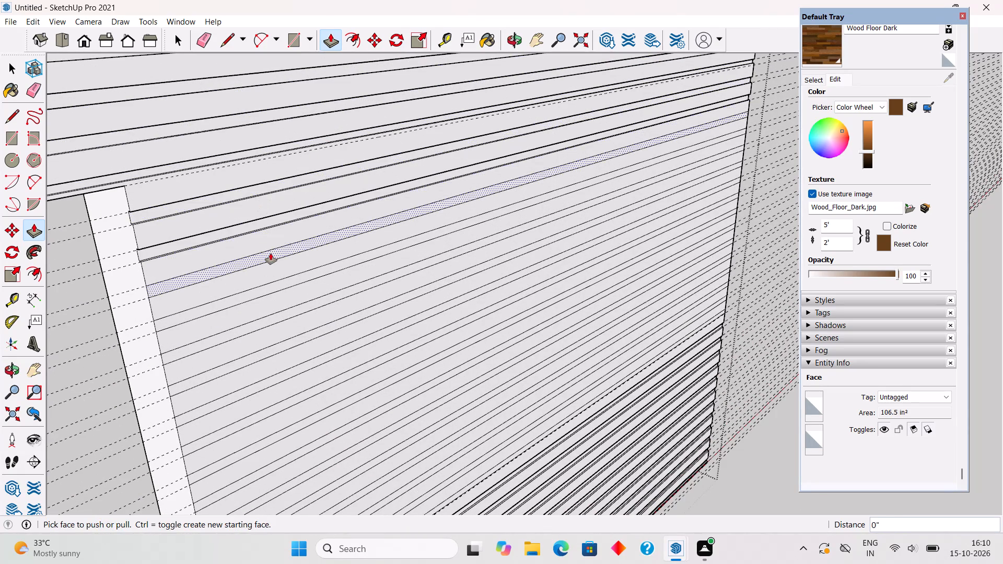
{"action": "double_click", "coordinate": [271, 254]}
{"action": "double_click", "coordinate": [281, 283]}
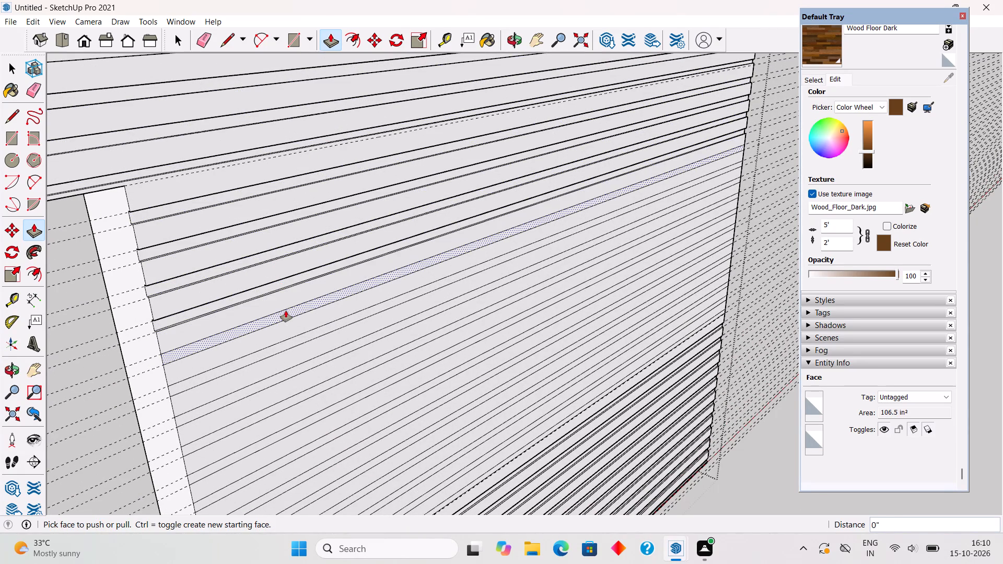
Extrude the next four strips right of the window outward by 0.3" each.
{"action": "double_click", "coordinate": [287, 313]}
{"action": "middle_click_drag", "start_coordinate": [344, 303], "coordinate": [542, 231]}
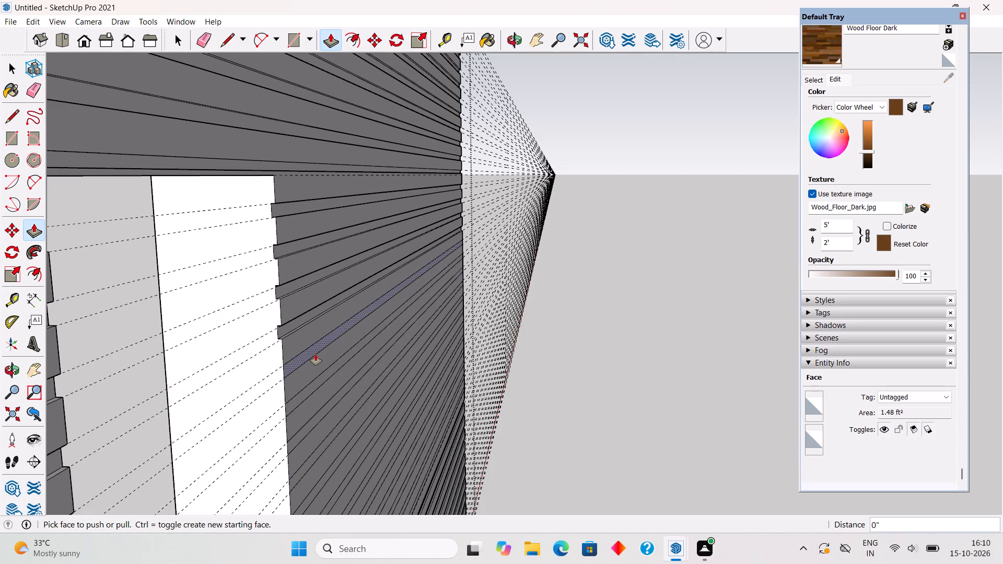
{"action": "left_click", "coordinate": [316, 354]}
{"action": "key", "text": "Return"}
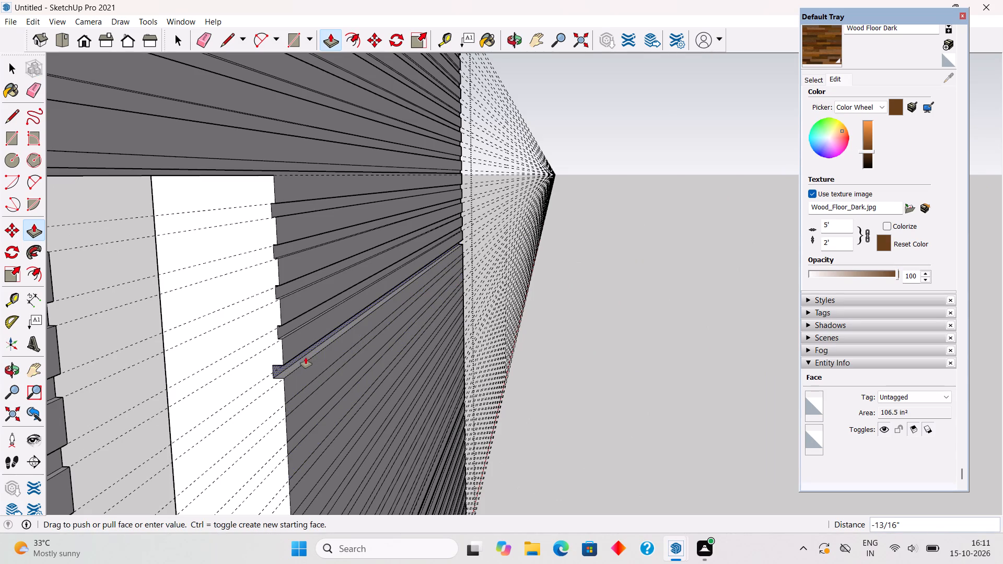
{"action": "type", "text": ".3\""}
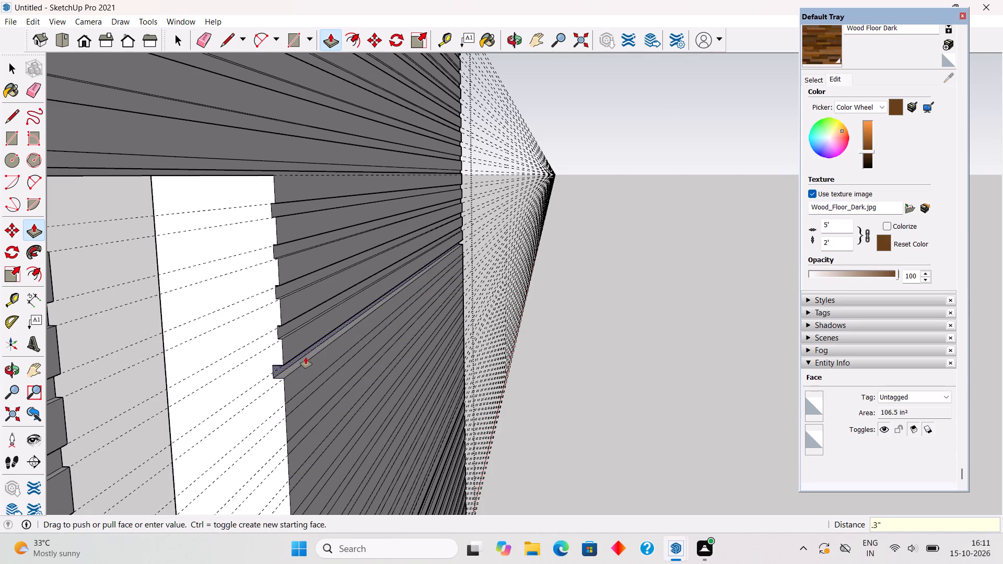
{"action": "key", "text": "Return"}
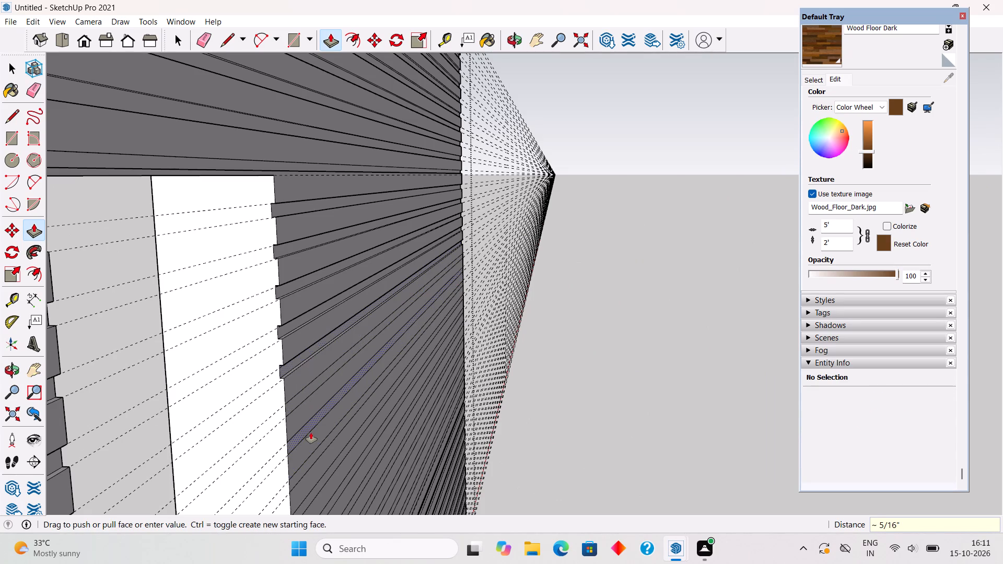
{"action": "double_click", "coordinate": [291, 402]}
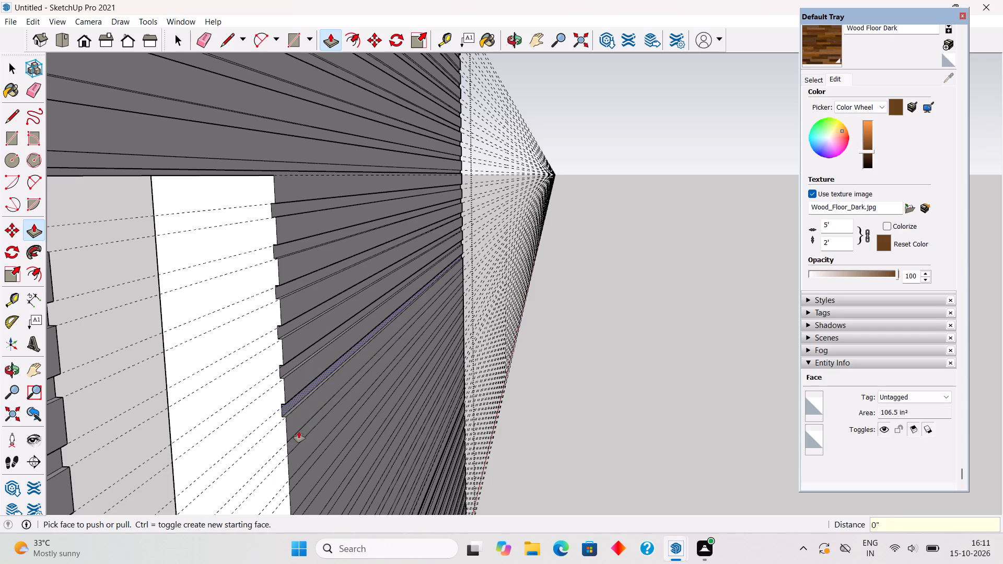
{"action": "double_click", "coordinate": [299, 435]}
{"action": "double_click", "coordinate": [307, 471]}
Continue the 0.3" outward extrusion on the following seven strips right of the window, stopping above the narrow one at its bottom edge.
{"action": "scroll", "coordinate": [285, 305], "scroll_direction": "down", "scroll_amount": 2}
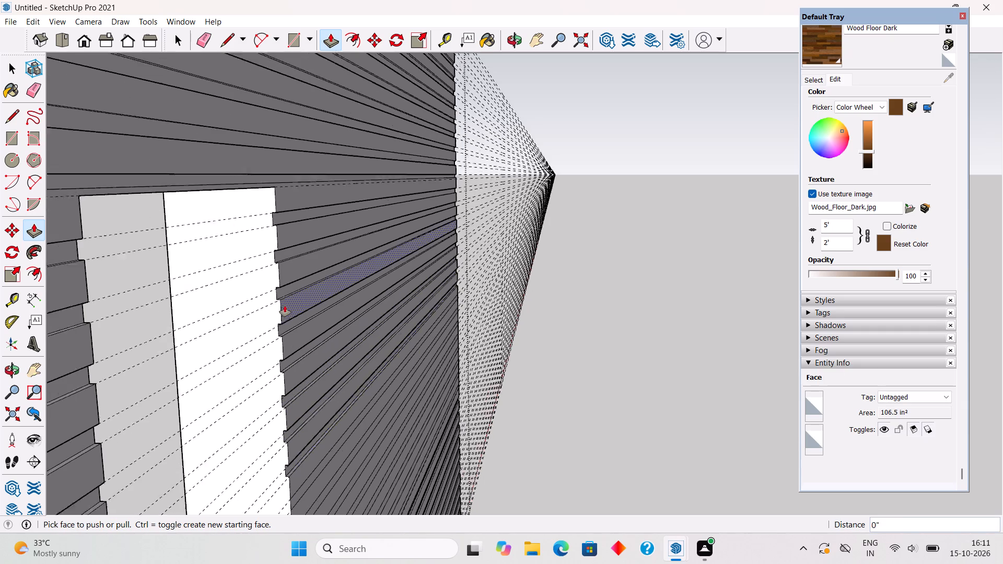
{"action": "scroll", "coordinate": [285, 305], "scroll_direction": "down", "scroll_amount": 9}
{"action": "scroll", "coordinate": [309, 480], "scroll_direction": "up", "scroll_amount": 7}
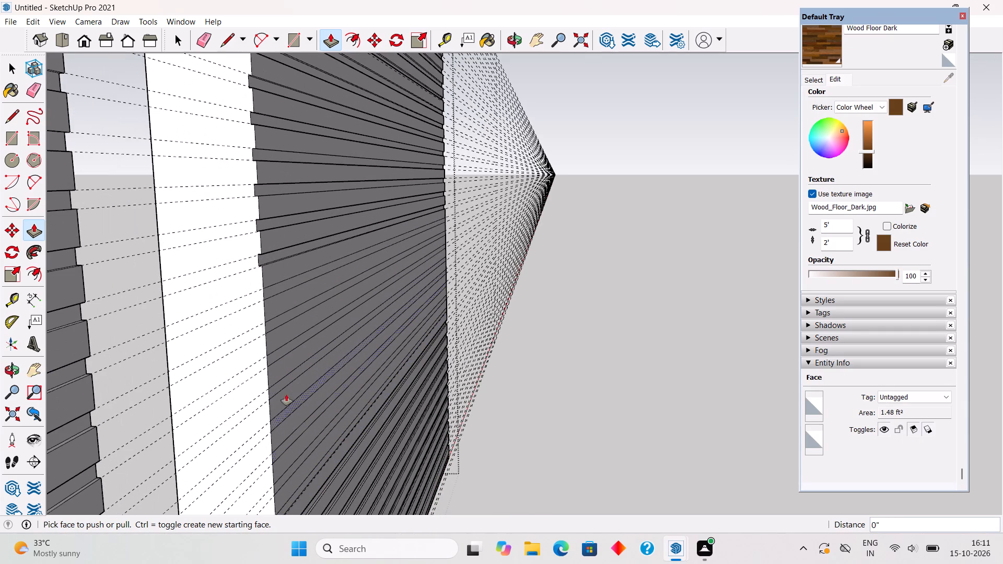
{"action": "double_click", "coordinate": [287, 285]}
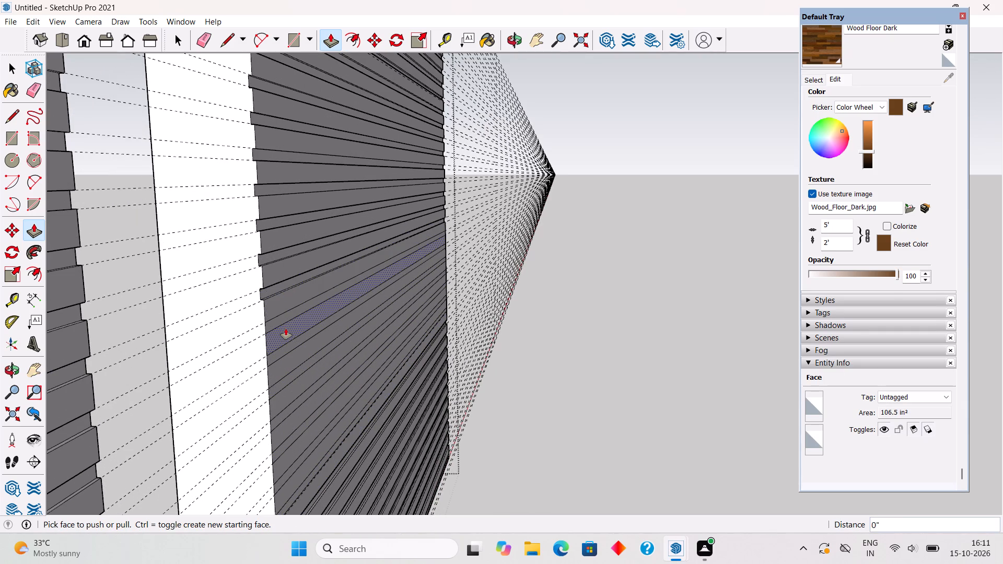
{"action": "double_click", "coordinate": [282, 318]}
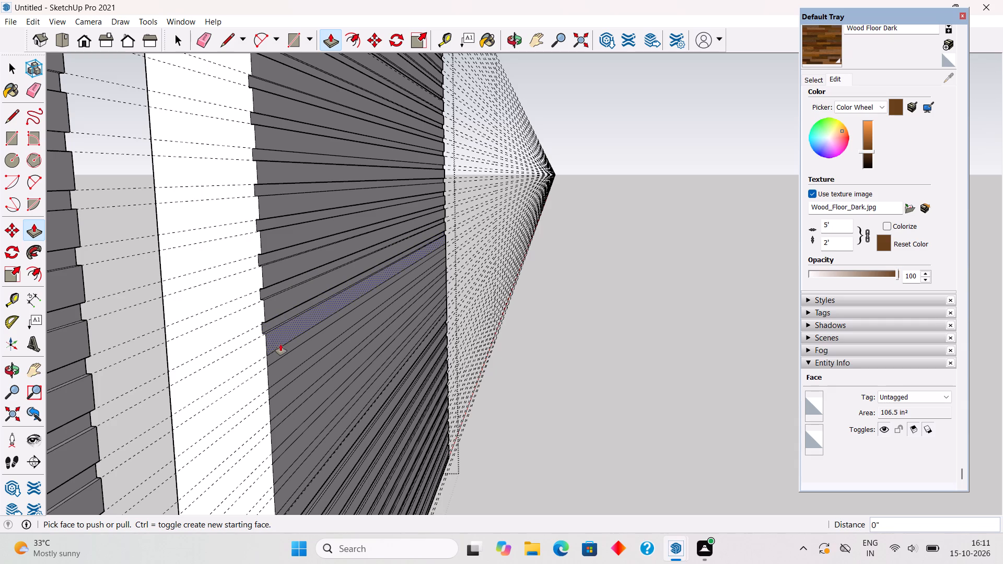
{"action": "double_click", "coordinate": [281, 352]}
{"action": "double_click", "coordinate": [288, 384]}
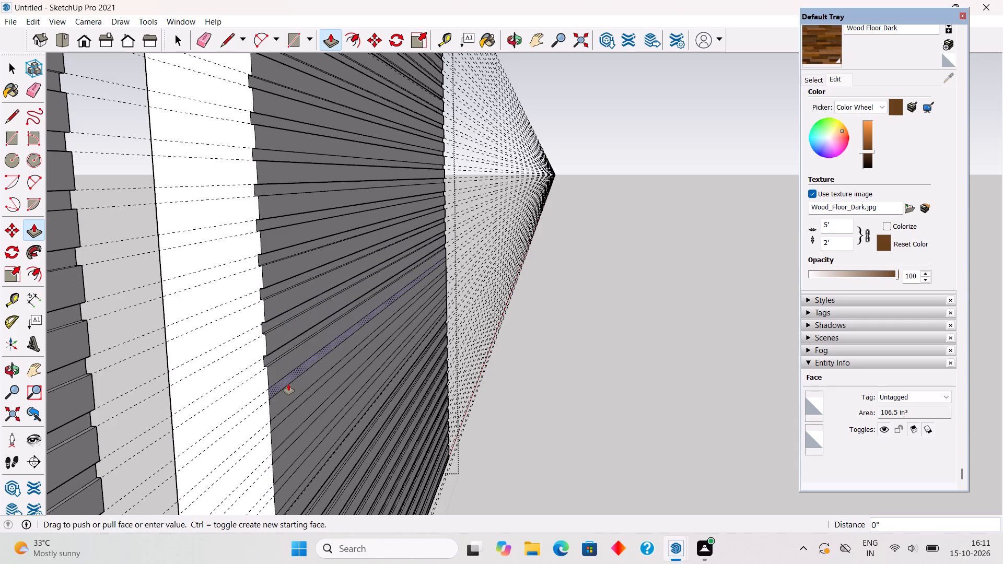
{"action": "left_click", "coordinate": [289, 413]}
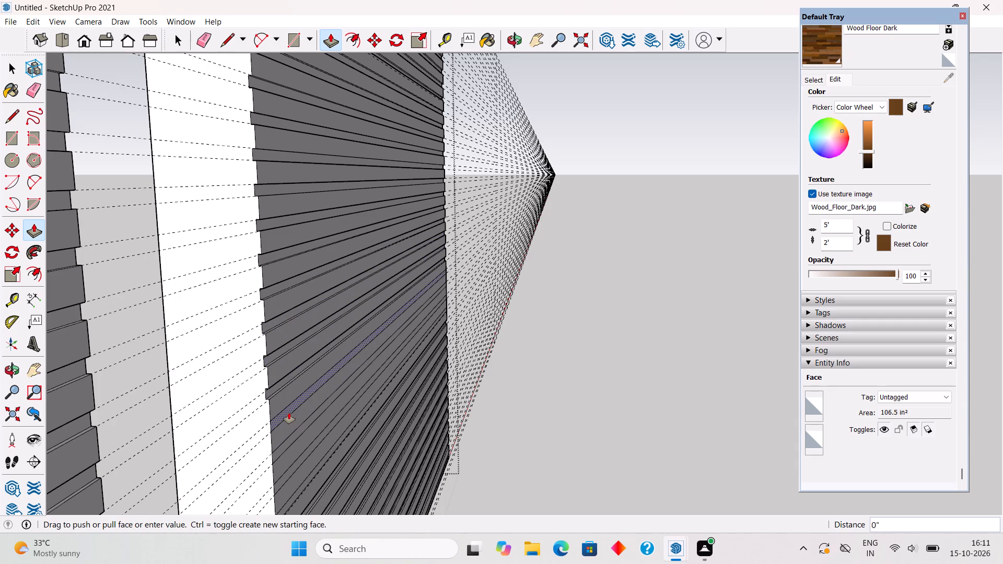
{"action": "left_click", "coordinate": [289, 413]}
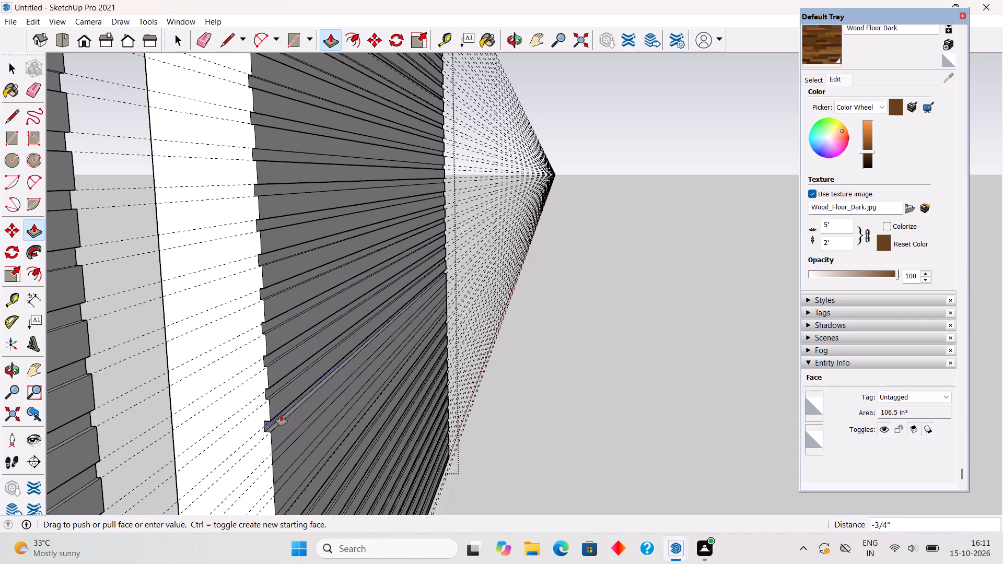
{"action": "type", "text": ".3\""}
{"action": "key", "text": "Return"}
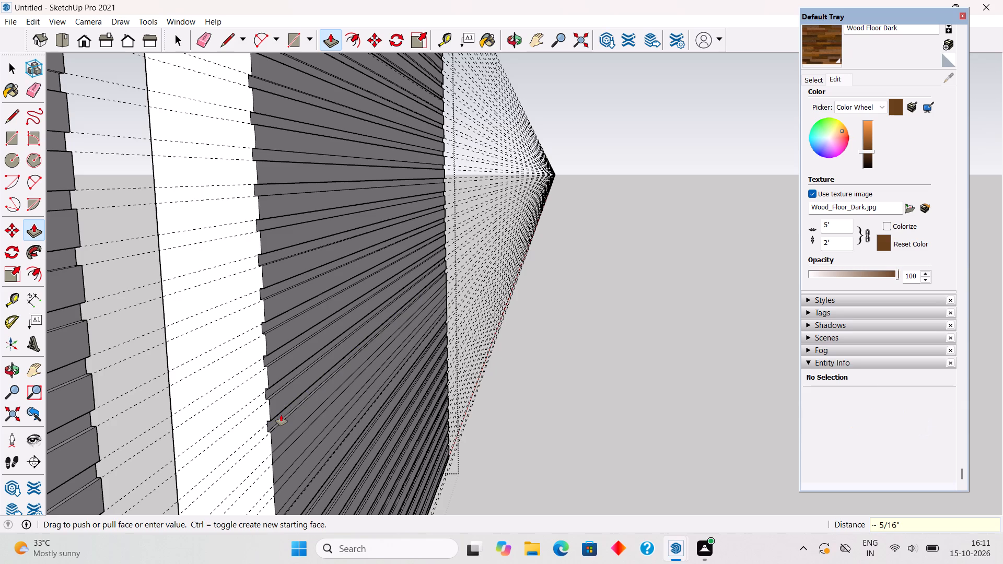
{"action": "double_click", "coordinate": [276, 458]}
{"action": "double_click", "coordinate": [279, 484]}
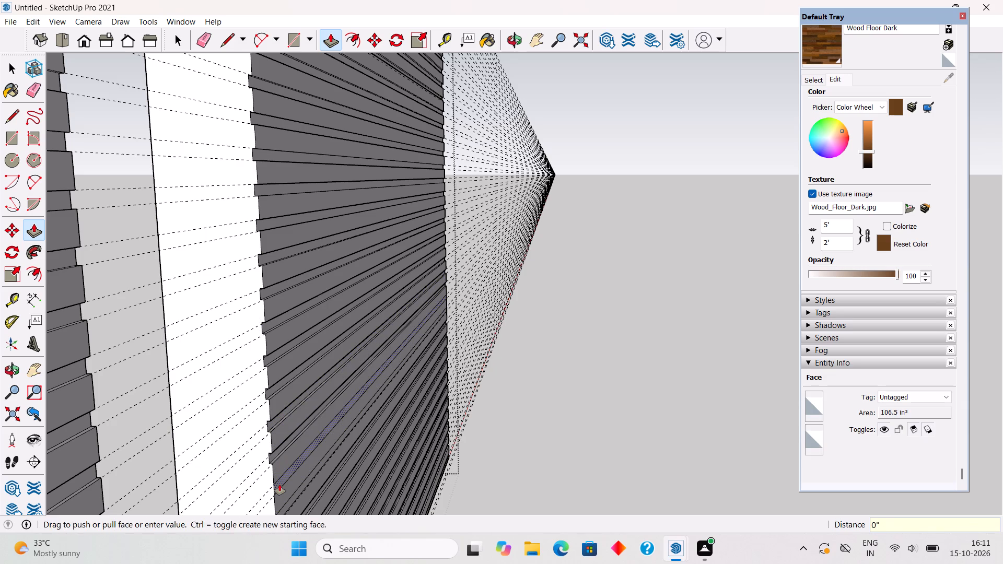
Push/Pull the last flat strip right of the window, level with the window's bottom edge, outward by 0.3".
{"action": "scroll", "coordinate": [271, 402], "scroll_direction": "down", "scroll_amount": 6}
{"action": "scroll", "coordinate": [278, 504], "scroll_direction": "up", "scroll_amount": 13}
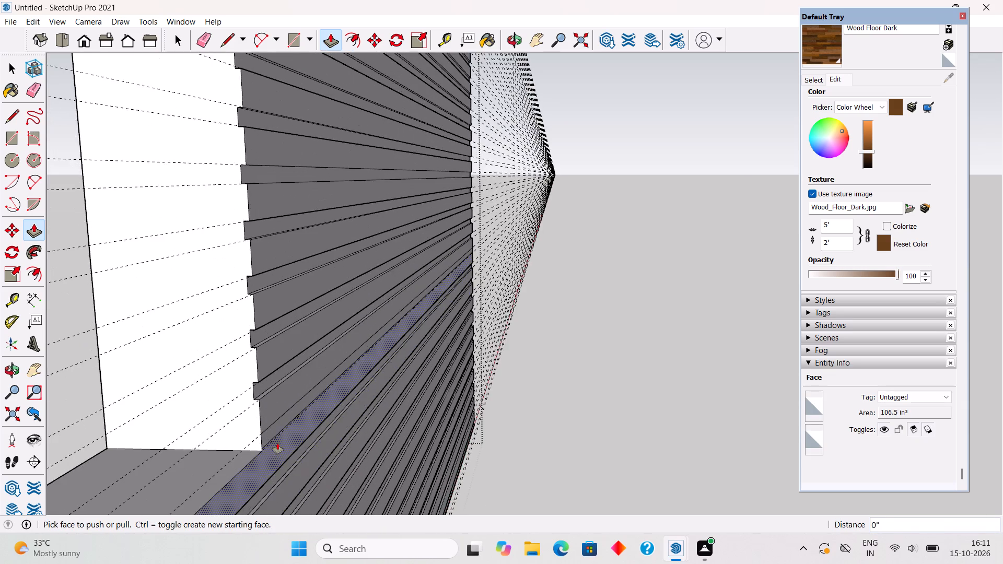
{"action": "scroll", "coordinate": [277, 443], "scroll_direction": "up", "scroll_amount": 2}
{"action": "left_click", "coordinate": [262, 427]}
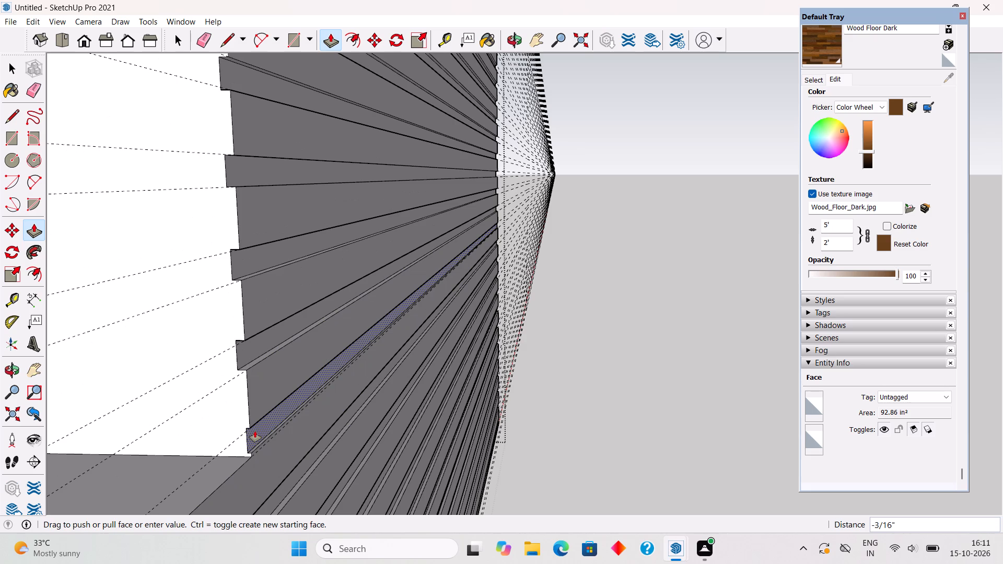
{"action": "type", "text": ".3\""}
{"action": "key", "text": "Return"}
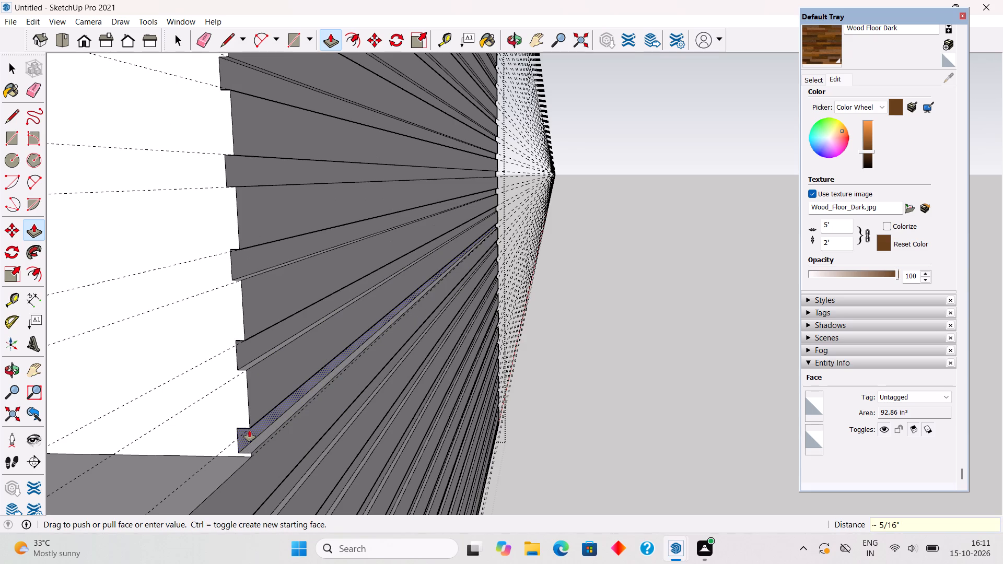
{"action": "key", "text": "space"}
Delete all the guide lines running across the slatted wall.
{"action": "scroll", "coordinate": [299, 415], "scroll_direction": "down", "scroll_amount": 18}
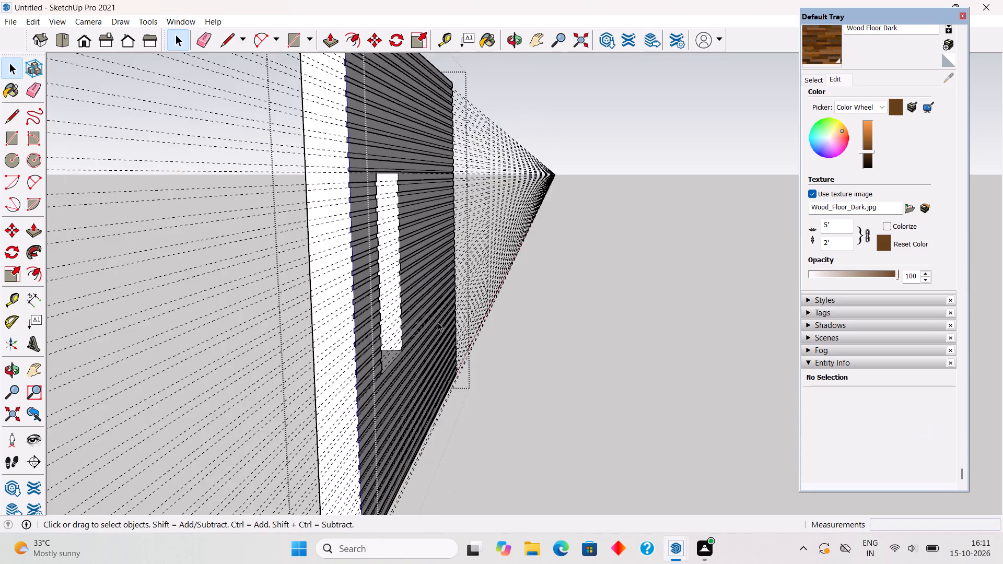
{"action": "scroll", "coordinate": [438, 322], "scroll_direction": "down", "scroll_amount": 6}
{"action": "left_click", "coordinate": [521, 363]}
{"action": "middle_click_drag", "start_coordinate": [464, 370], "coordinate": [155, 395]}
{"action": "scroll", "coordinate": [156, 395], "scroll_direction": "down", "scroll_amount": 5}
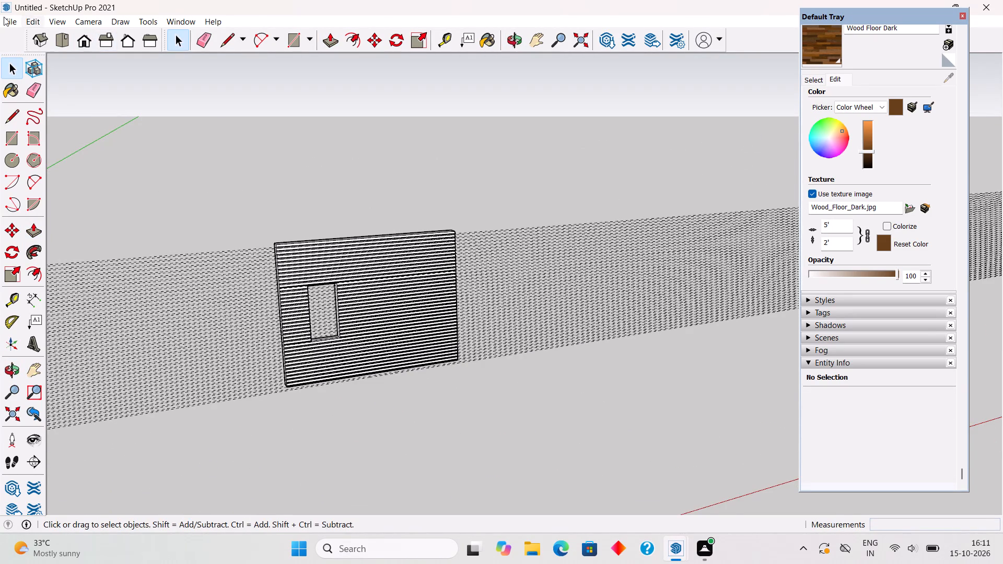
{"action": "left_click", "coordinate": [27, 17]}
{"action": "left_click", "coordinate": [80, 142]}
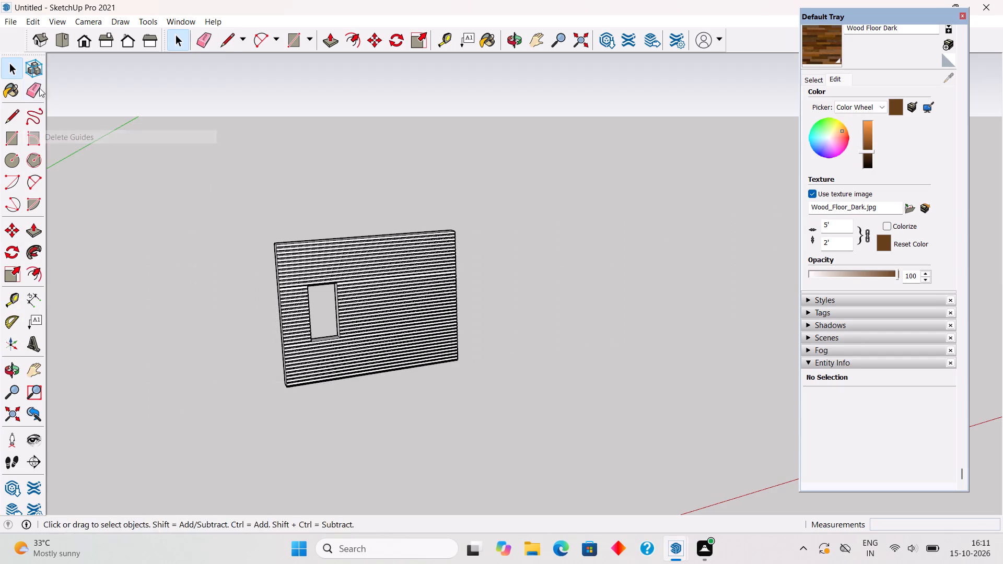
Unhide the last hidden geometry to bring back the rest of the building.
{"action": "left_click", "coordinate": [34, 21]}
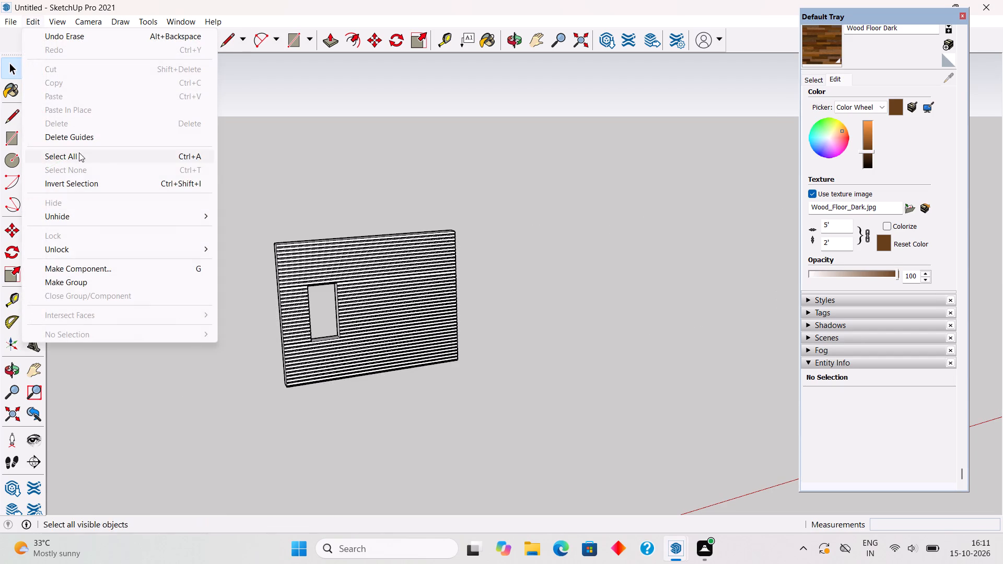
{"action": "left_click", "coordinate": [96, 212]}
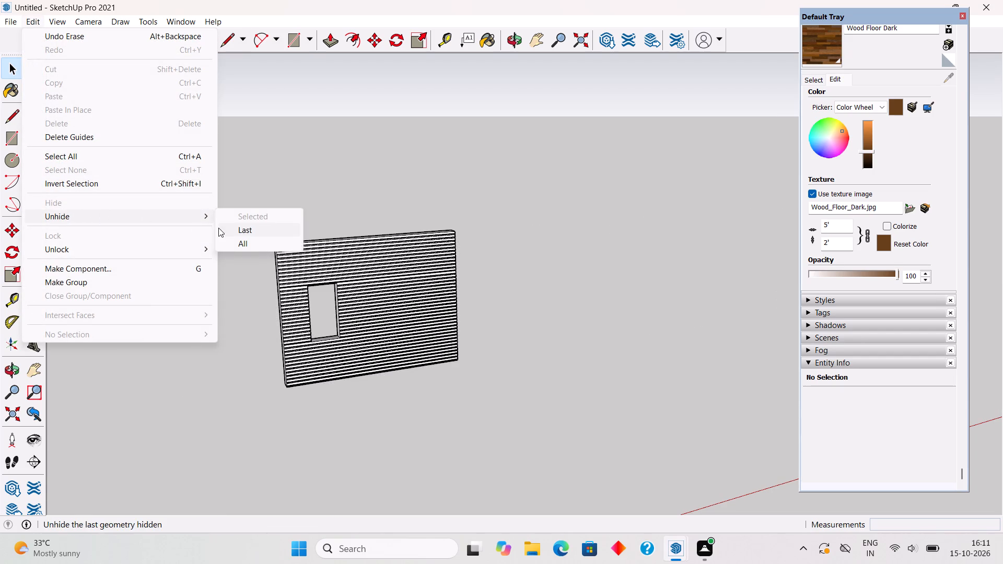
{"action": "left_click", "coordinate": [219, 228]}
Examine the whole building from the front, the porch corner and the side, including the slatted walls and roof.
{"action": "middle_click_drag", "start_coordinate": [452, 304], "coordinate": [267, 303]}
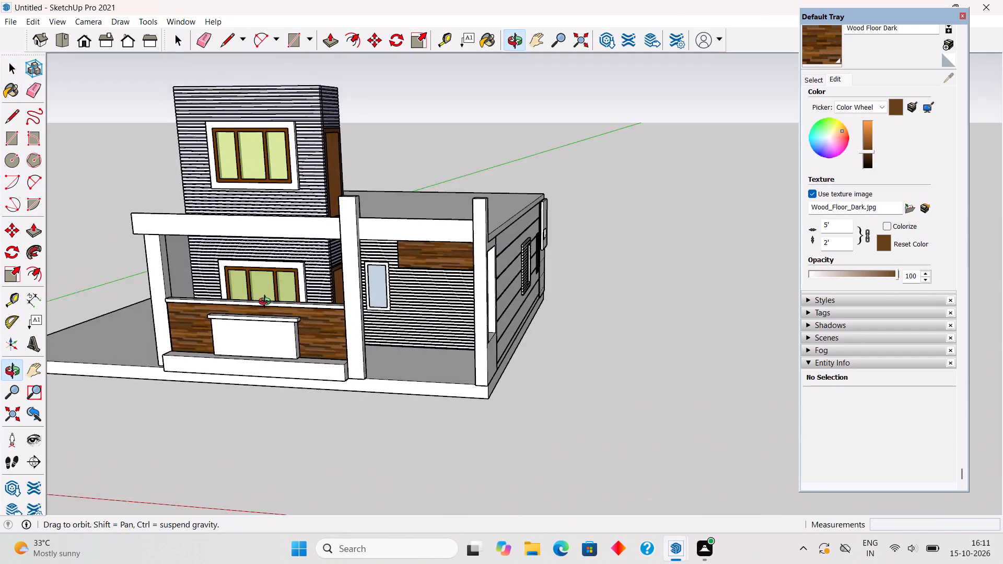
{"action": "middle_click_drag", "start_coordinate": [267, 303], "coordinate": [279, 281]}
{"action": "scroll", "coordinate": [265, 215], "scroll_direction": "down", "scroll_amount": 1}
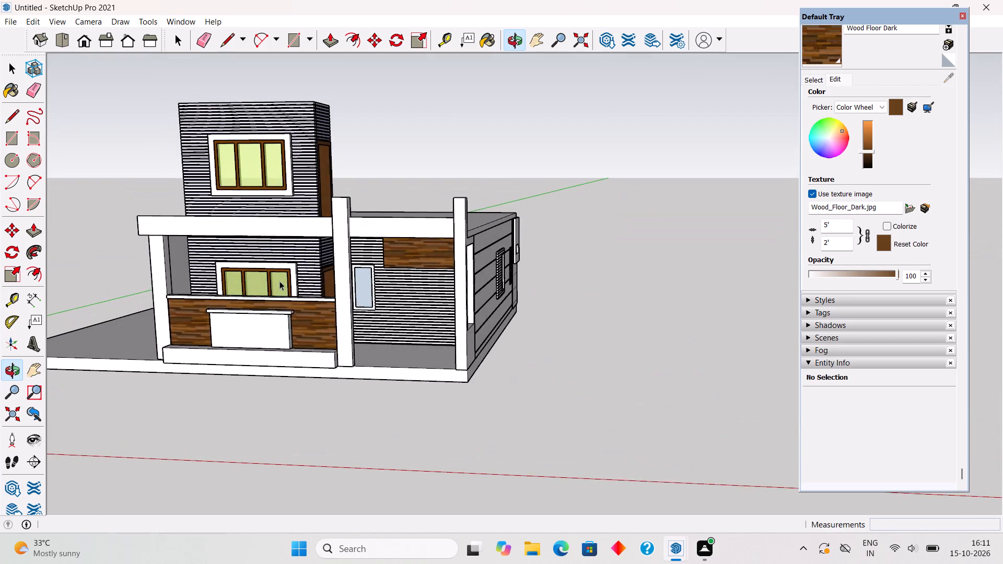
{"action": "scroll", "coordinate": [279, 281], "scroll_direction": "up", "scroll_amount": 1}
{"action": "middle_click_drag", "start_coordinate": [306, 190], "coordinate": [311, 237]}
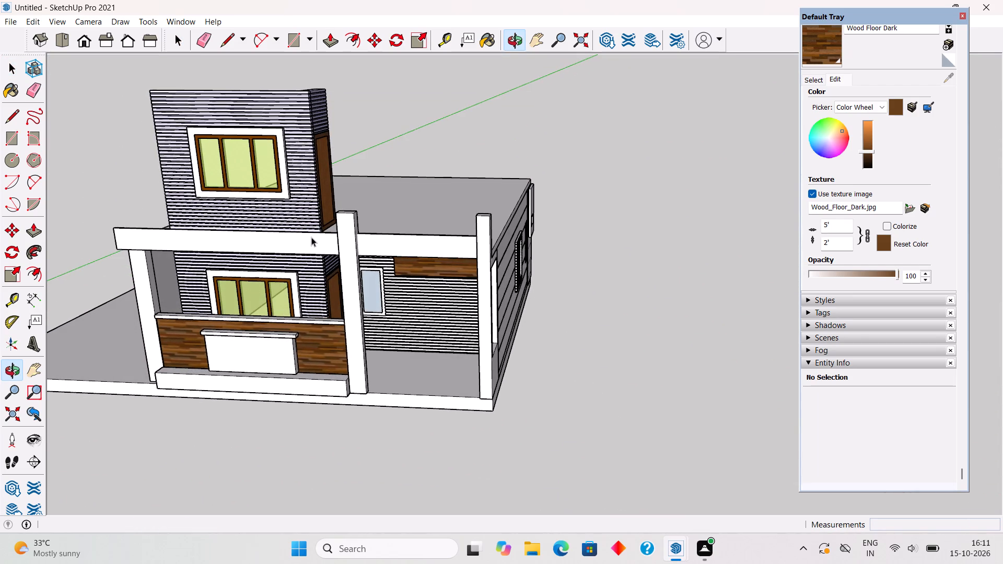
{"action": "scroll", "coordinate": [311, 237], "scroll_direction": "down", "scroll_amount": 1}
{"action": "scroll", "coordinate": [421, 303], "scroll_direction": "up", "scroll_amount": 2}
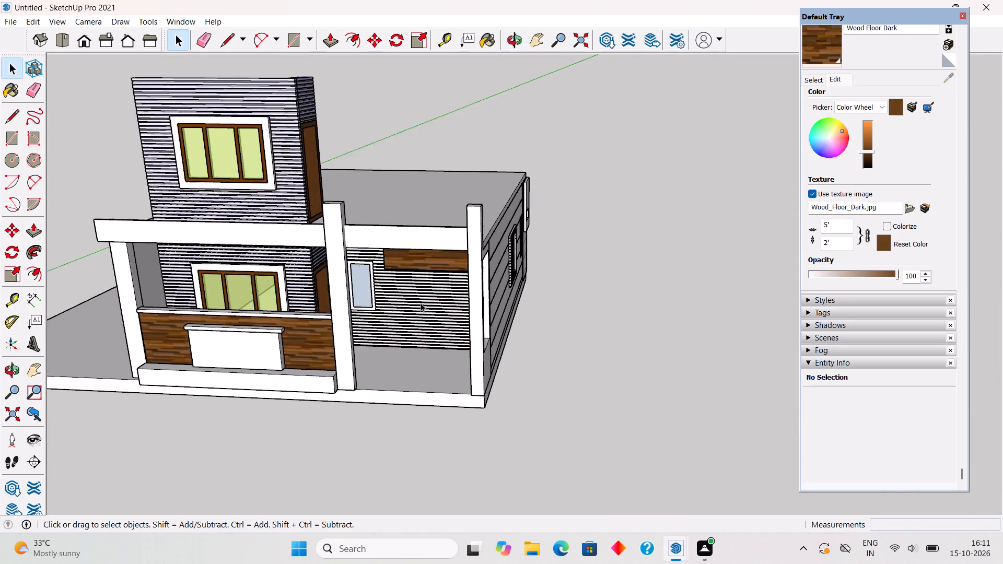
{"action": "scroll", "coordinate": [421, 303], "scroll_direction": "up", "scroll_amount": 3}
{"action": "middle_click_drag", "start_coordinate": [364, 315], "coordinate": [342, 318]}
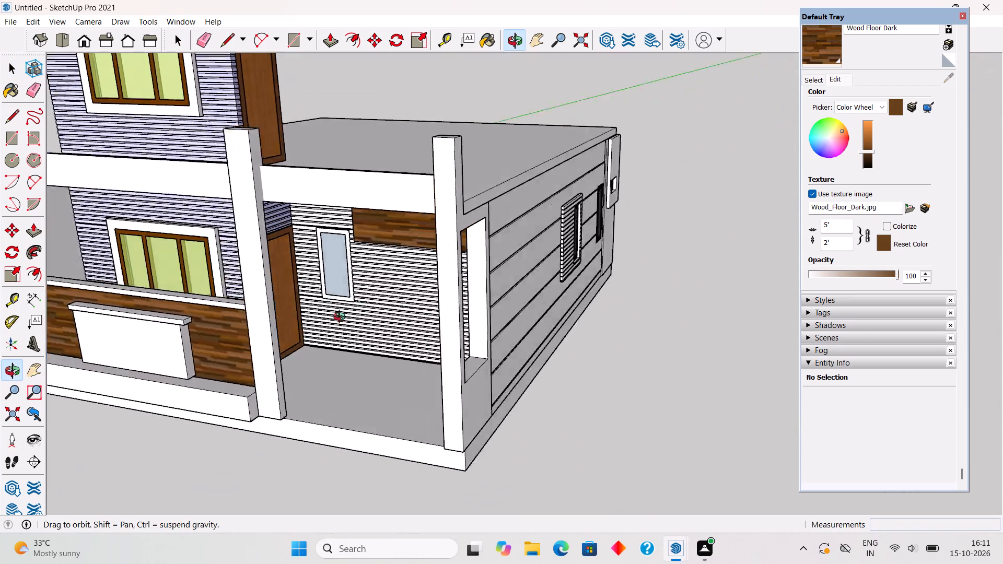
{"action": "middle_click_drag", "start_coordinate": [342, 318], "coordinate": [385, 309]}
{"action": "scroll", "coordinate": [385, 309], "scroll_direction": "down", "scroll_amount": 3}
{"action": "scroll", "coordinate": [317, 228], "scroll_direction": "down", "scroll_amount": 5}
{"action": "middle_click_drag", "start_coordinate": [360, 246], "coordinate": [136, 319]}
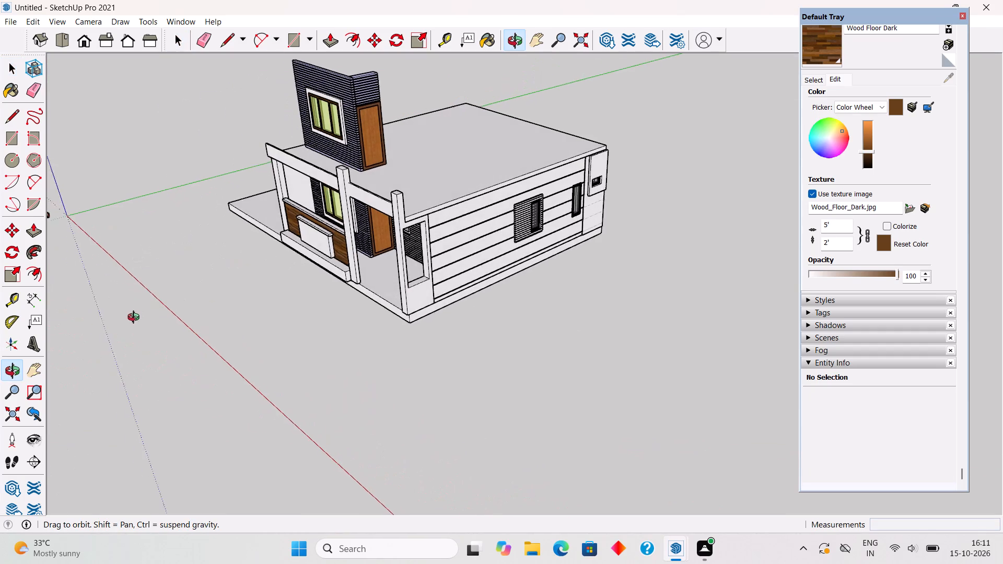
{"action": "middle_click_drag", "start_coordinate": [136, 319], "coordinate": [150, 316]}
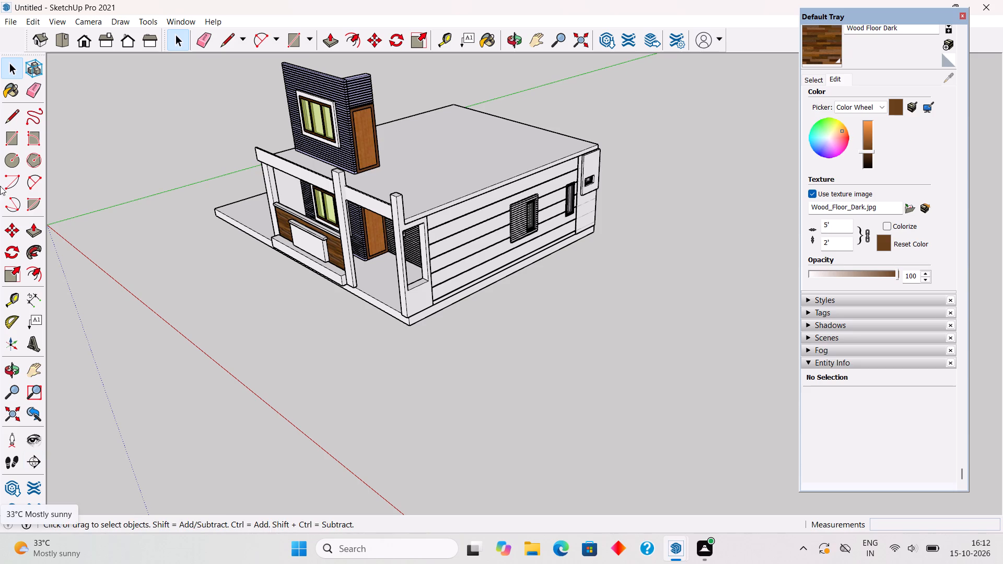
{"action": "scroll", "coordinate": [68, 0], "scroll_direction": "up", "scroll_amount": 1}
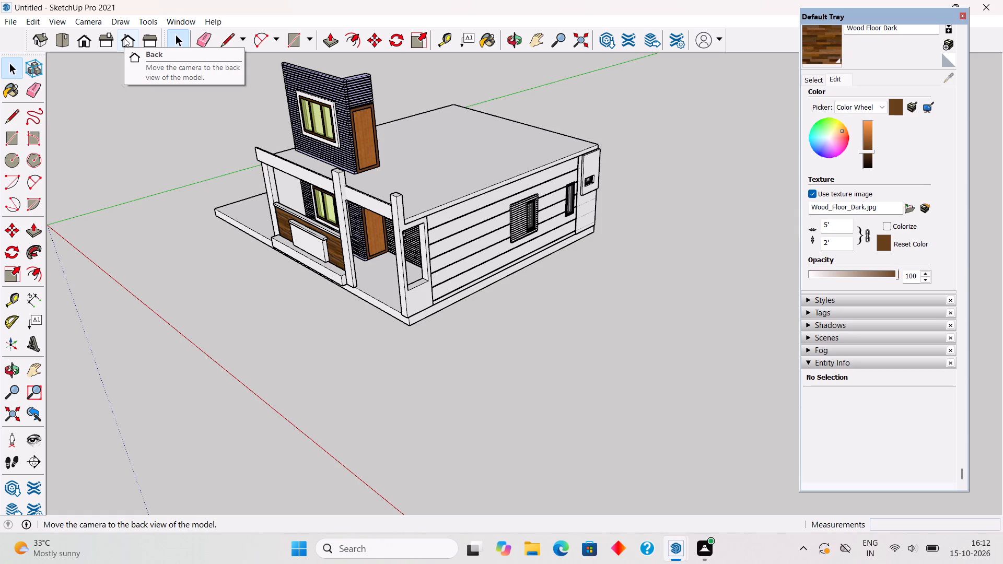
Examine the building from the front, the porch corner and above, around the upper-storey slatted wall, its door and the flat roof.
{"action": "scroll", "coordinate": [116, 34], "scroll_direction": "up", "scroll_amount": 1}
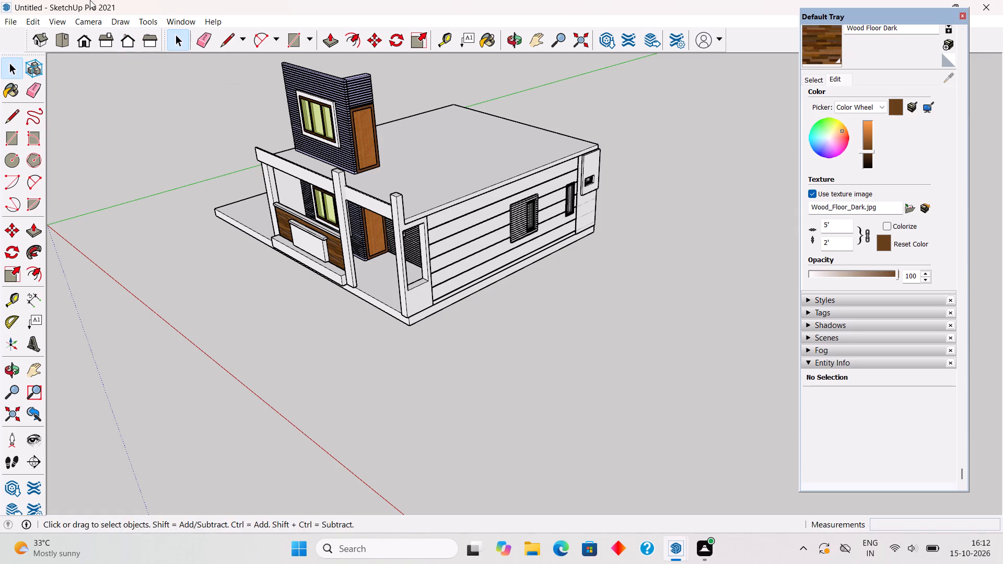
{"action": "scroll", "coordinate": [402, 202], "scroll_direction": "up", "scroll_amount": 3}
{"action": "middle_click_drag", "start_coordinate": [314, 218], "coordinate": [579, 285]}
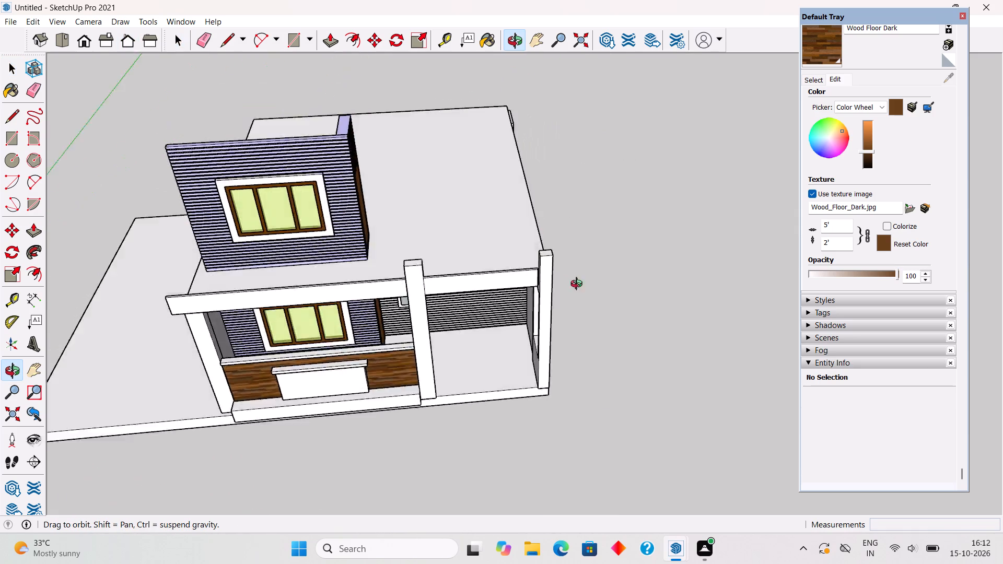
{"action": "middle_click_drag", "start_coordinate": [579, 285], "coordinate": [369, 357]}
{"action": "scroll", "coordinate": [374, 356], "scroll_direction": "up", "scroll_amount": 2}
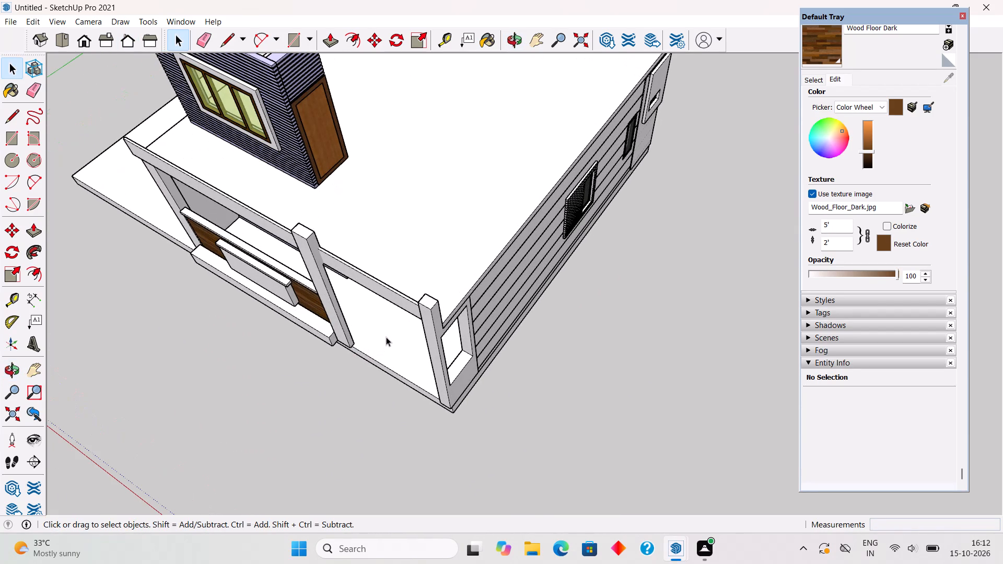
{"action": "scroll", "coordinate": [386, 337], "scroll_direction": "down", "scroll_amount": 1}
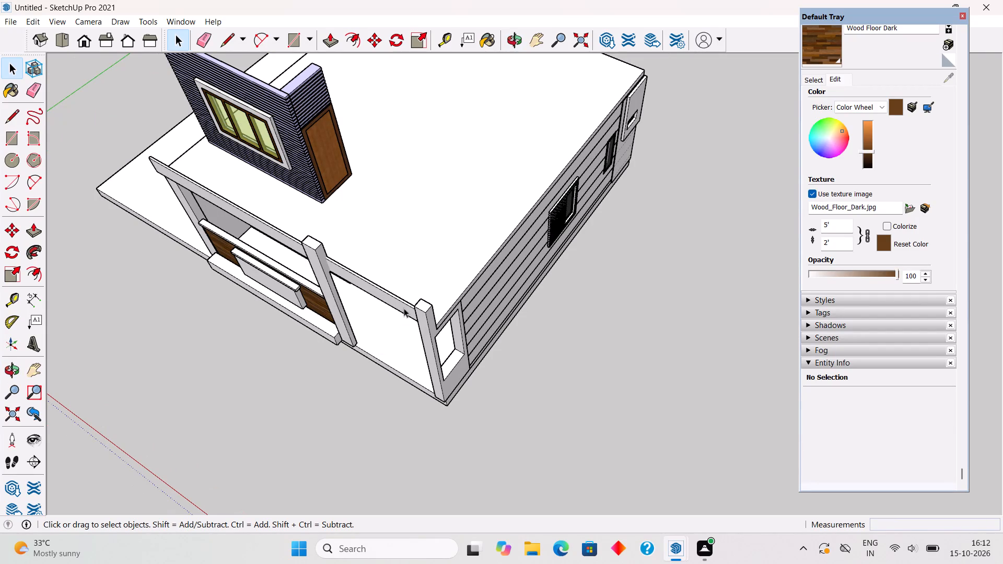
{"action": "middle_click_drag", "start_coordinate": [391, 219], "coordinate": [304, 238]}
{"action": "scroll", "coordinate": [311, 238], "scroll_direction": "down", "scroll_amount": 8}
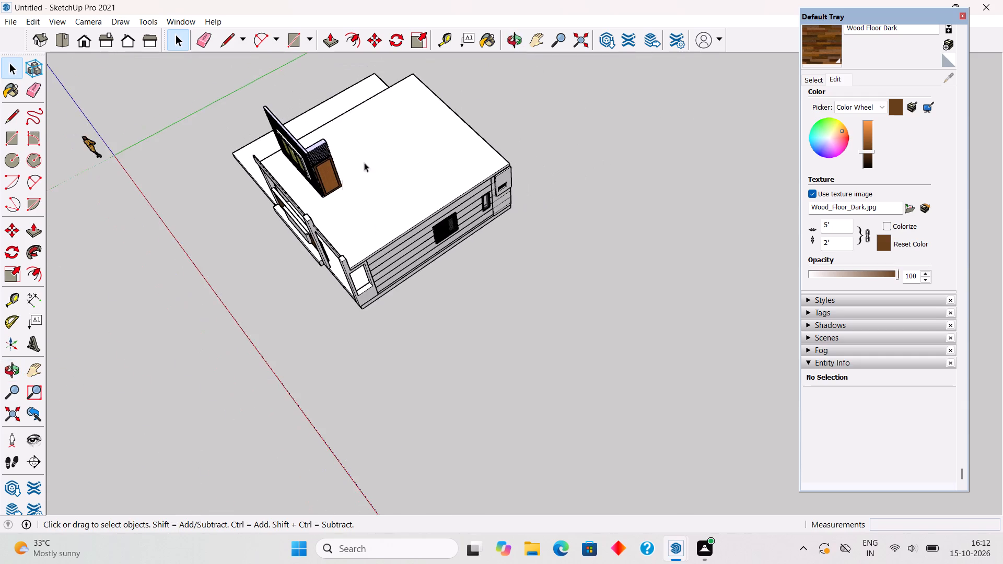
{"action": "scroll", "coordinate": [378, 120], "scroll_direction": "up", "scroll_amount": 6}
{"action": "middle_click_drag", "start_coordinate": [350, 141], "coordinate": [245, 189]}
{"action": "scroll", "coordinate": [245, 189], "scroll_direction": "up", "scroll_amount": 1}
{"action": "scroll", "coordinate": [412, 110], "scroll_direction": "up", "scroll_amount": 5}
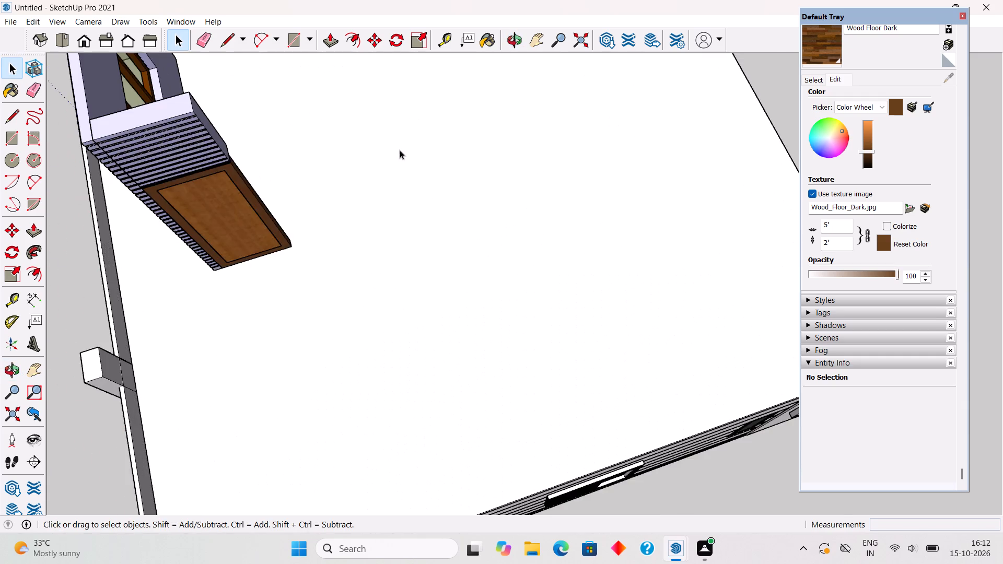
{"action": "middle_click_drag", "start_coordinate": [388, 164], "coordinate": [234, 198]}
{"action": "scroll", "coordinate": [234, 198], "scroll_direction": "down", "scroll_amount": 3}
{"action": "middle_click_drag", "start_coordinate": [308, 215], "coordinate": [207, 246]}
{"action": "scroll", "coordinate": [207, 246], "scroll_direction": "down", "scroll_amount": 10}
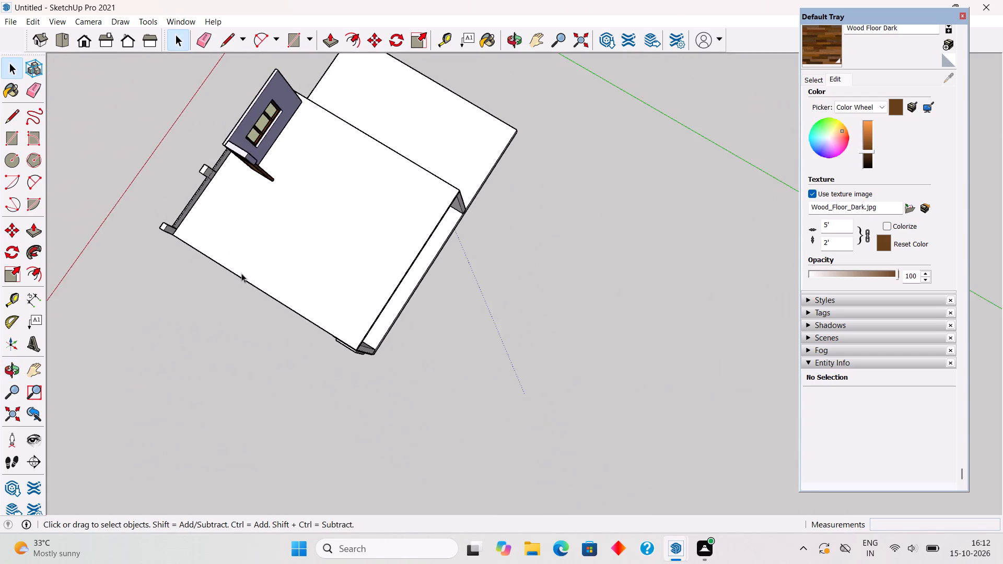
{"action": "middle_click_drag", "start_coordinate": [297, 291], "coordinate": [213, 269]}
Place a guide along the bottom end edge of the upper-storey door frame and a parallel guide 9" beyond it on the roof.
{"action": "scroll", "coordinate": [354, 50], "scroll_direction": "up", "scroll_amount": 20}
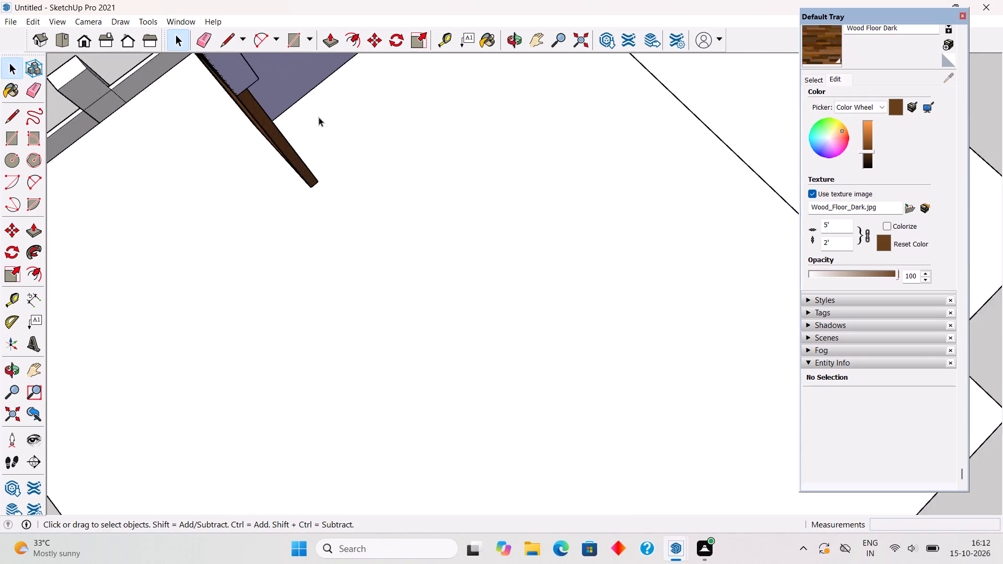
{"action": "scroll", "coordinate": [319, 117], "scroll_direction": "up", "scroll_amount": 20}
{"action": "scroll", "coordinate": [319, 117], "scroll_direction": "up", "scroll_amount": 1}
{"action": "key", "text": "t"}
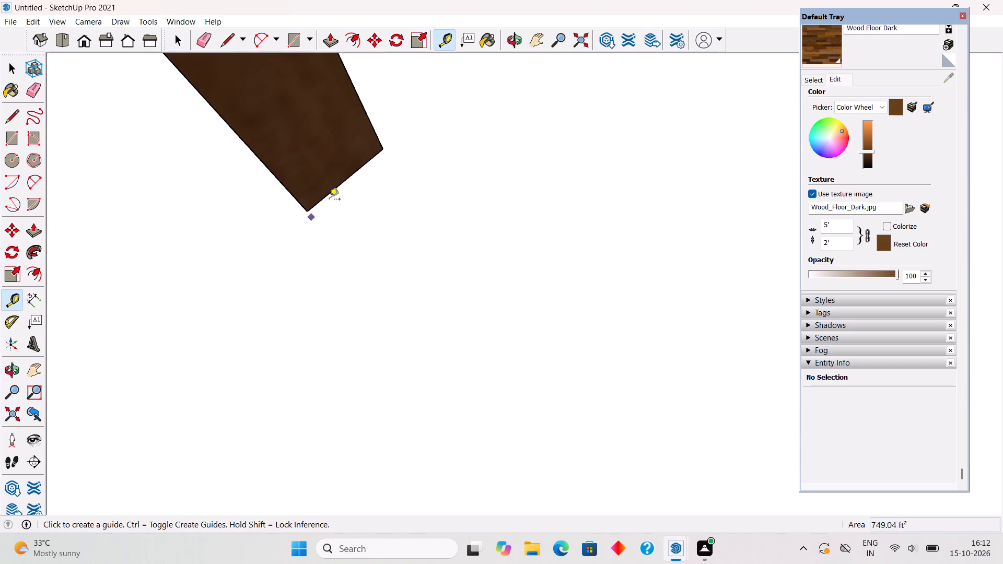
{"action": "double_click", "coordinate": [340, 191]}
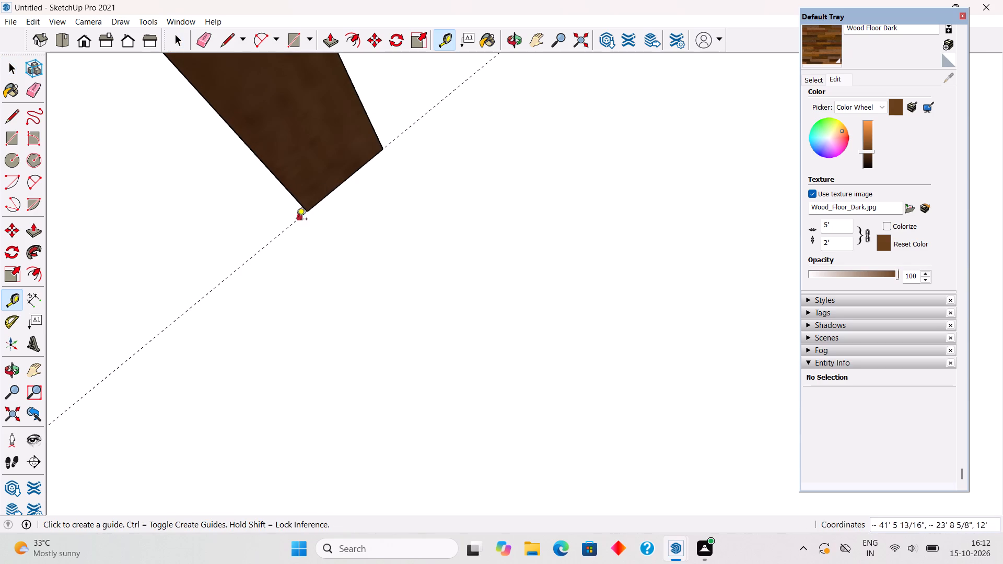
{"action": "left_click", "coordinate": [293, 223]}
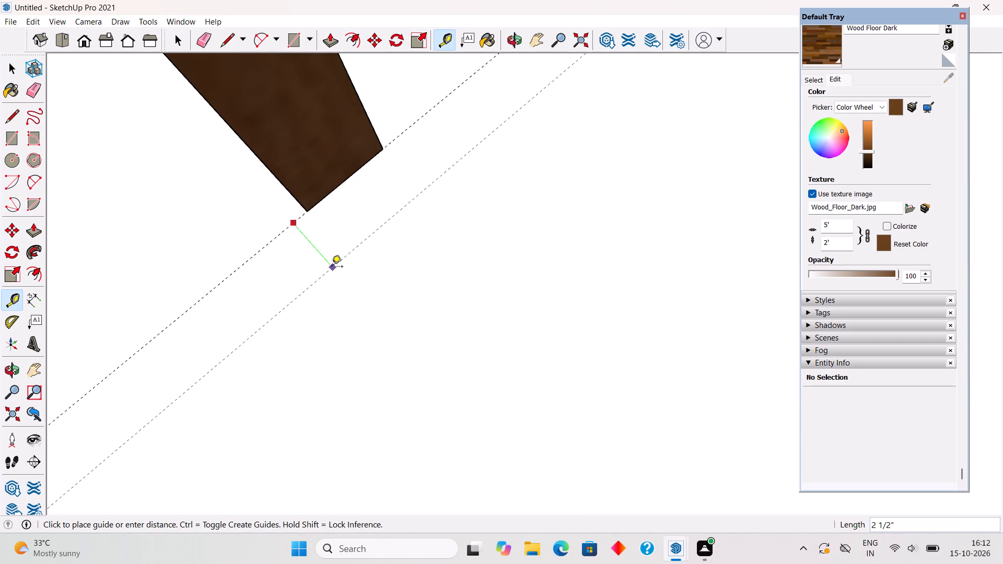
{"action": "type", "text": "9\""}
{"action": "key", "text": "Return"}
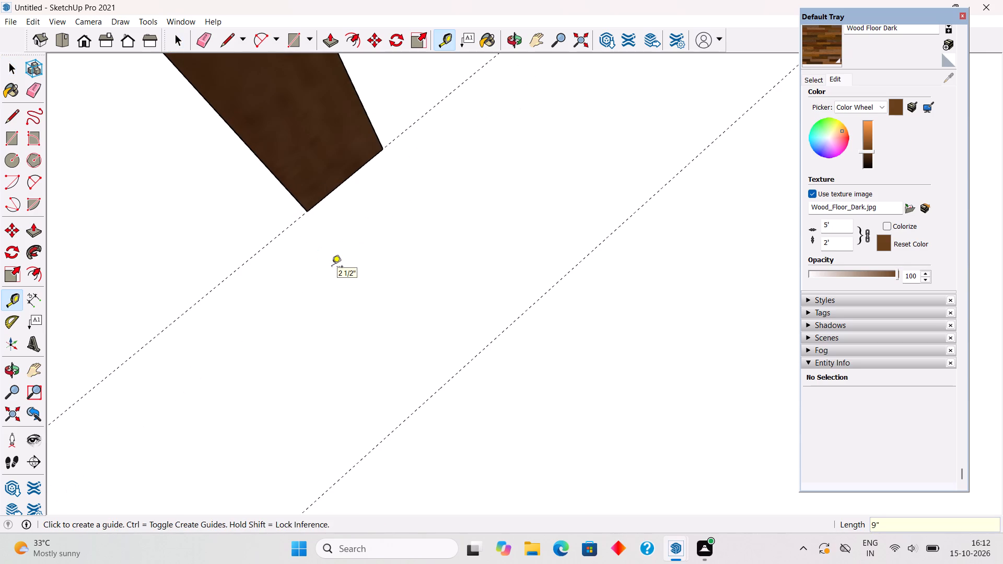
{"action": "key", "text": "space"}
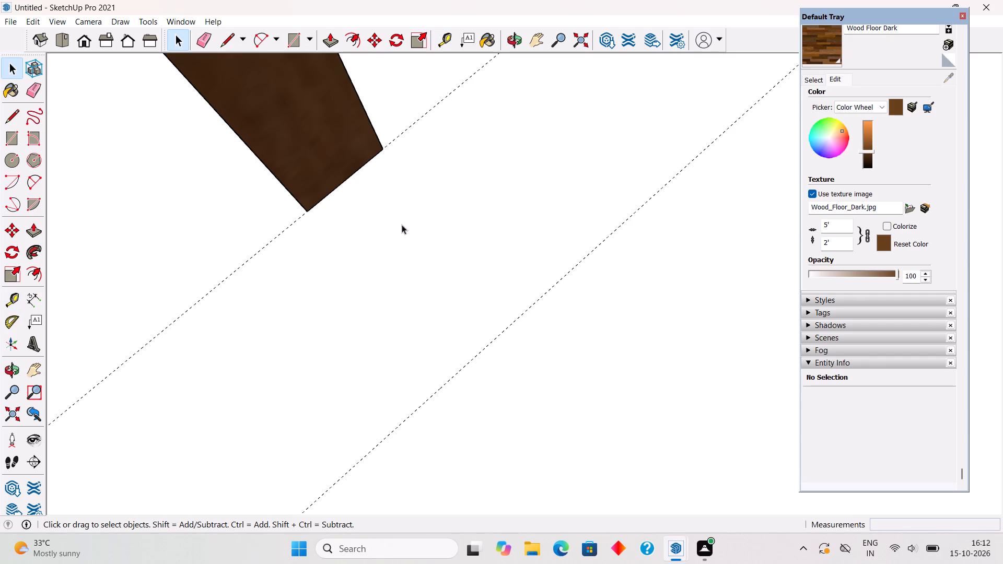
Place a guide parallel to the door frame's front bottom edge, offset 4" through the frame's inner bottom corner.
{"action": "middle_click_drag", "start_coordinate": [429, 200], "coordinate": [520, 147]}
{"action": "scroll", "coordinate": [520, 146], "scroll_direction": "down", "scroll_amount": 4}
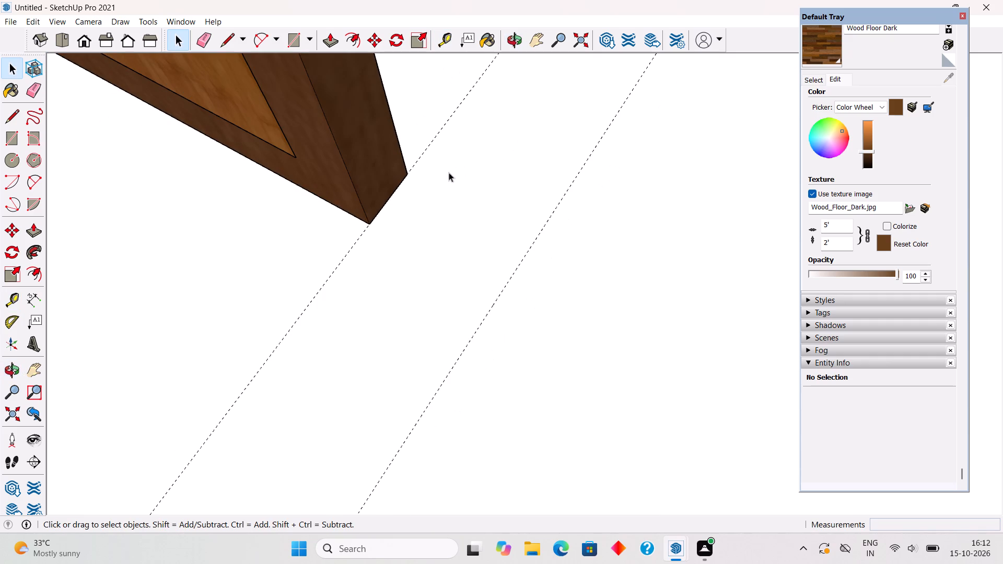
{"action": "key", "text": "t"}
{"action": "left_click", "coordinate": [334, 207]}
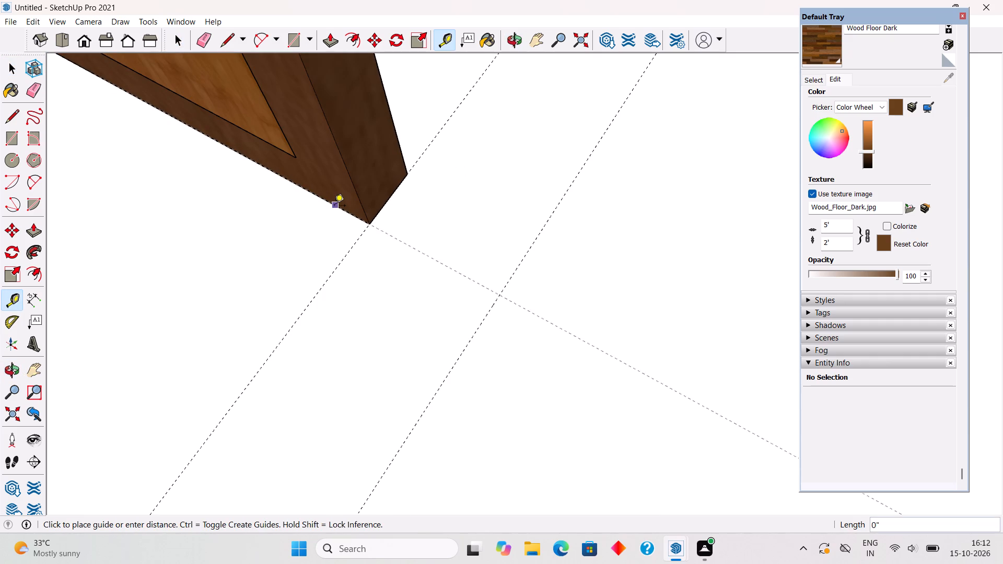
{"action": "left_click", "coordinate": [405, 178]}
{"action": "key", "text": "space"}
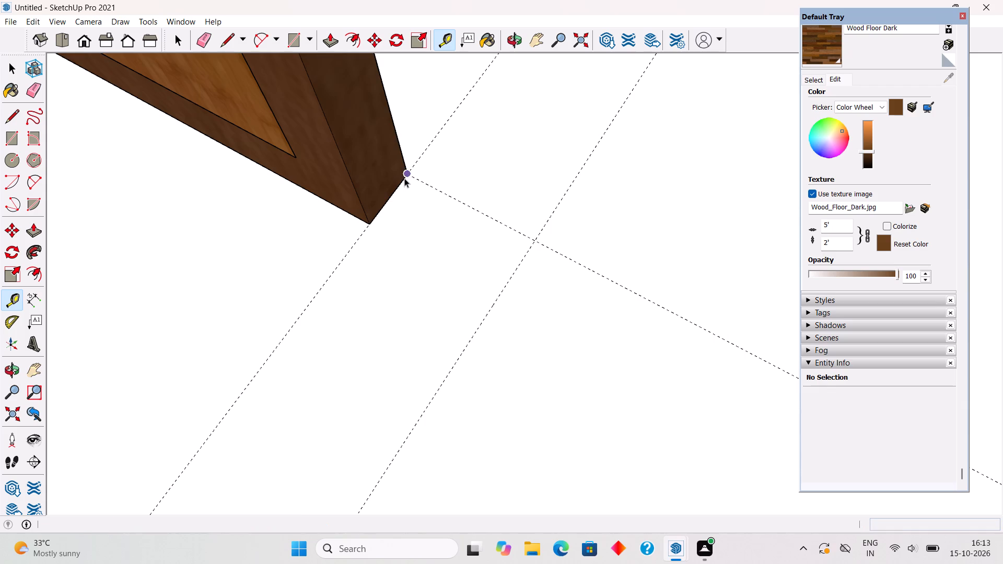
Draw a 9" wide rectangle about 12' 1" long between the guides, from the door frame's inner corner towards the plank-clad side wall.
{"action": "type", "text": "r"}
{"action": "left_click", "coordinate": [404, 178]}
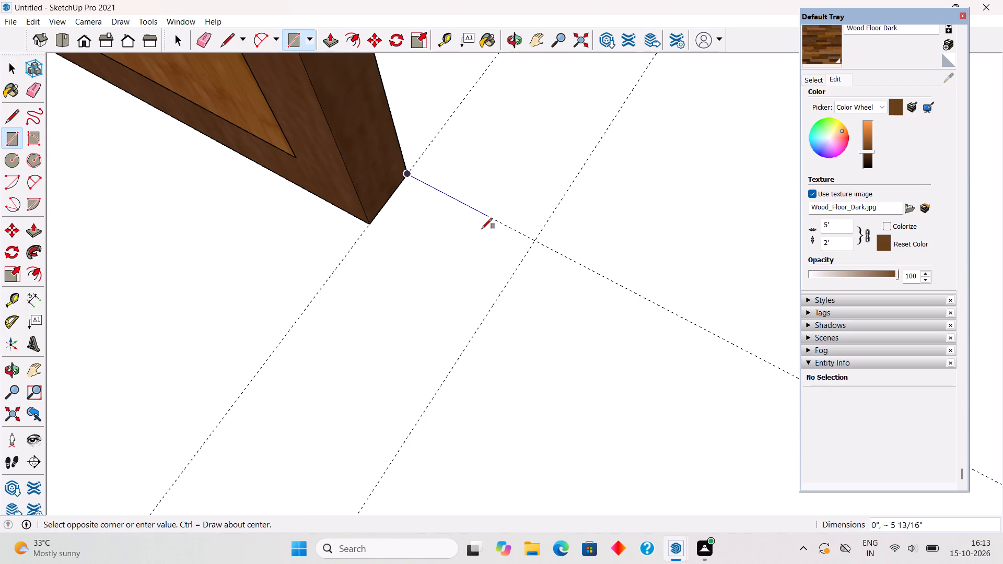
{"action": "scroll", "coordinate": [482, 236], "scroll_direction": "down", "scroll_amount": 20}
{"action": "scroll", "coordinate": [482, 236], "scroll_direction": "down", "scroll_amount": 10}
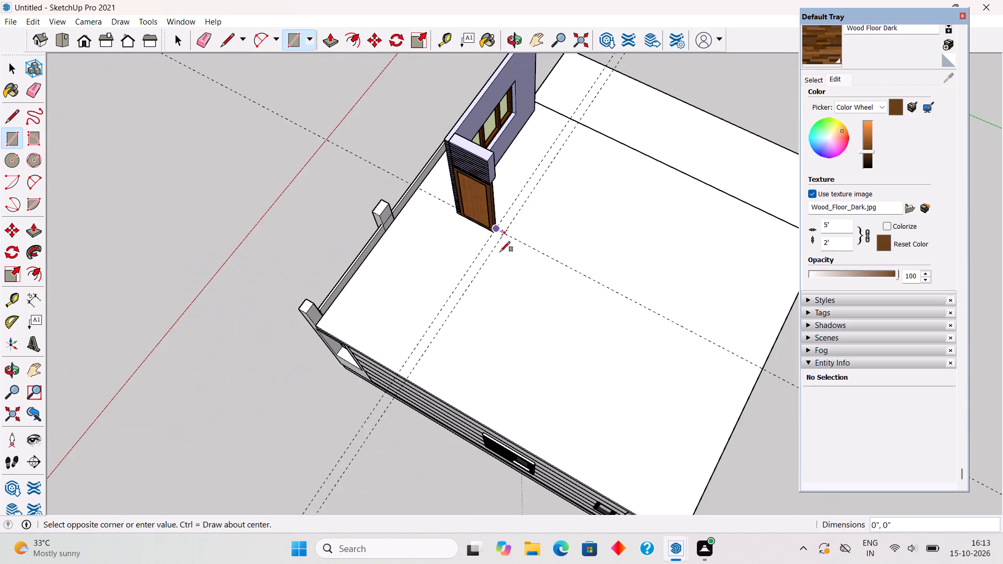
{"action": "scroll", "coordinate": [415, 377], "scroll_direction": "up", "scroll_amount": 11}
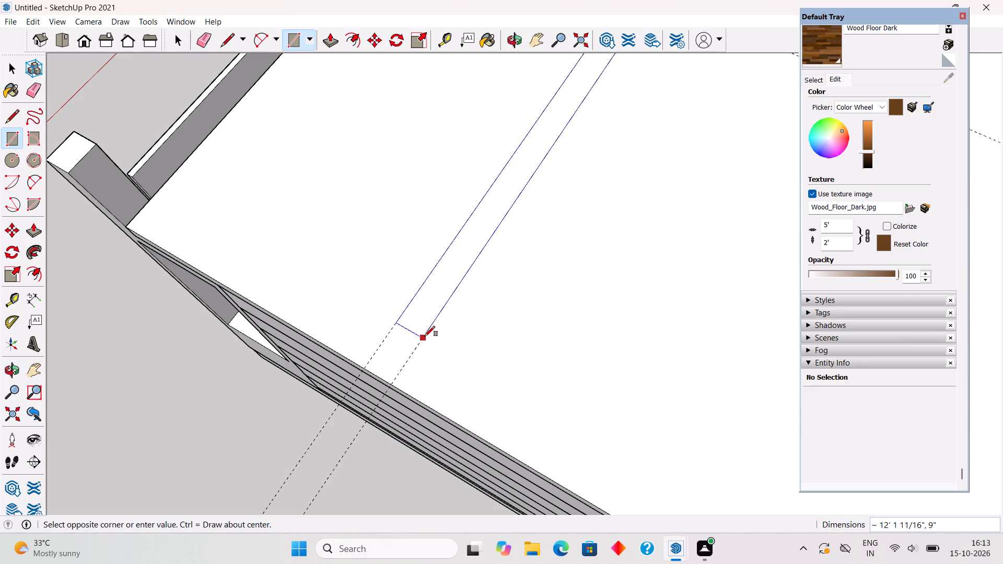
{"action": "left_click", "coordinate": [425, 336]}
{"action": "key", "text": "space"}
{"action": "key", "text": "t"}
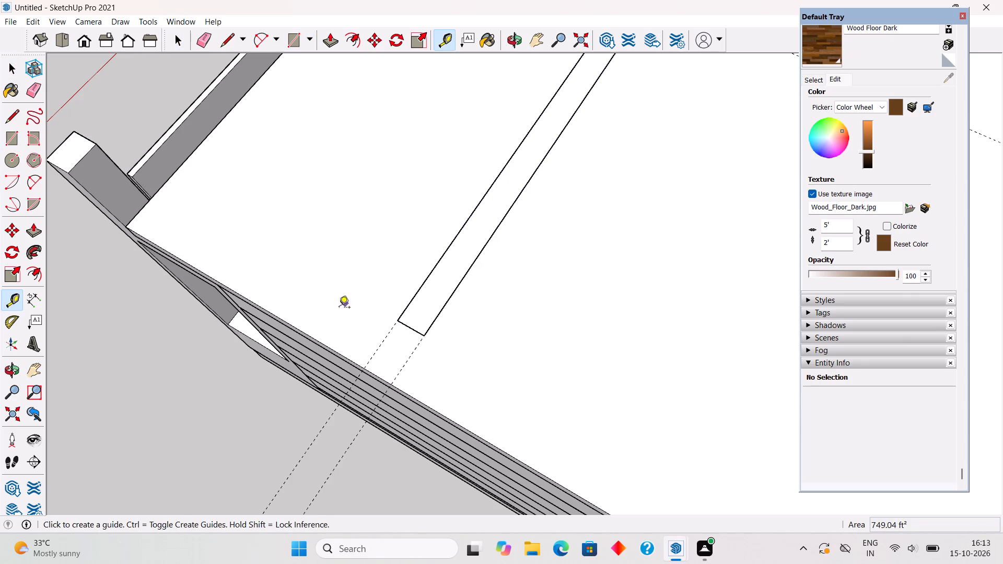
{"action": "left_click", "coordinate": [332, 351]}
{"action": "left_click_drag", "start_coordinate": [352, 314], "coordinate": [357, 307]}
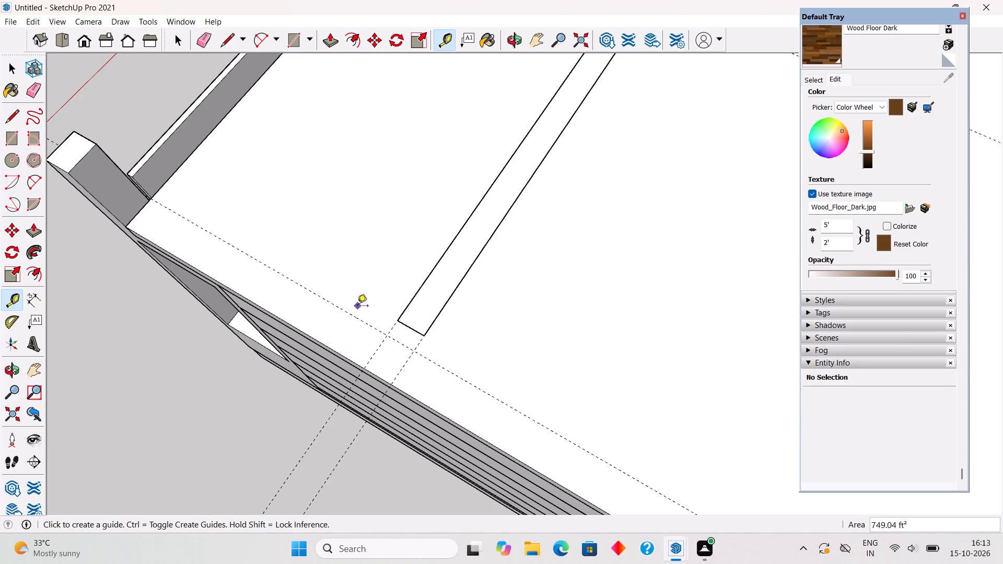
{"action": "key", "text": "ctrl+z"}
Place a guide 9" in from the roof edge above the plank-clad side wall.
{"action": "left_click", "coordinate": [351, 357]}
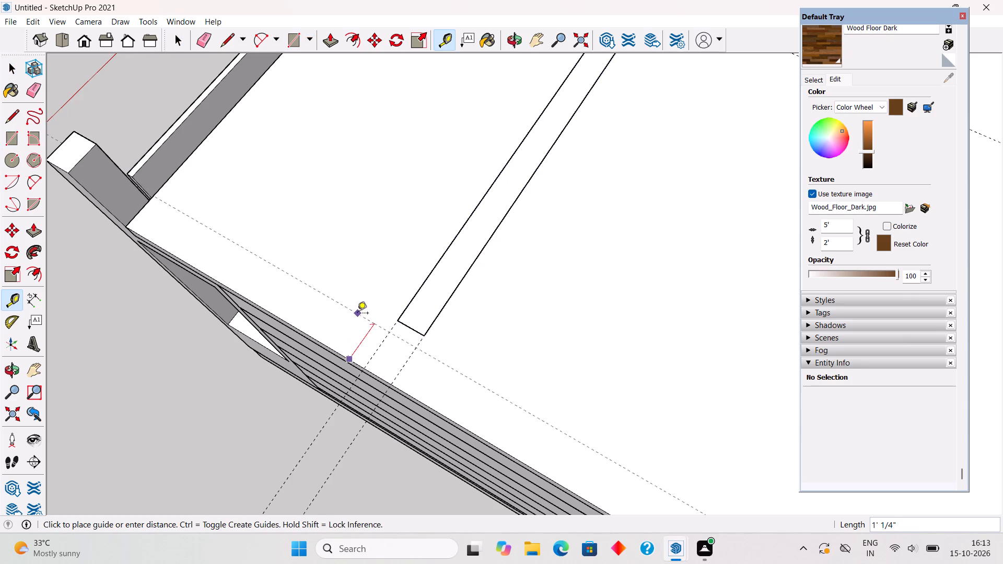
{"action": "type", "text": "9\""}
{"action": "key", "text": "Return"}
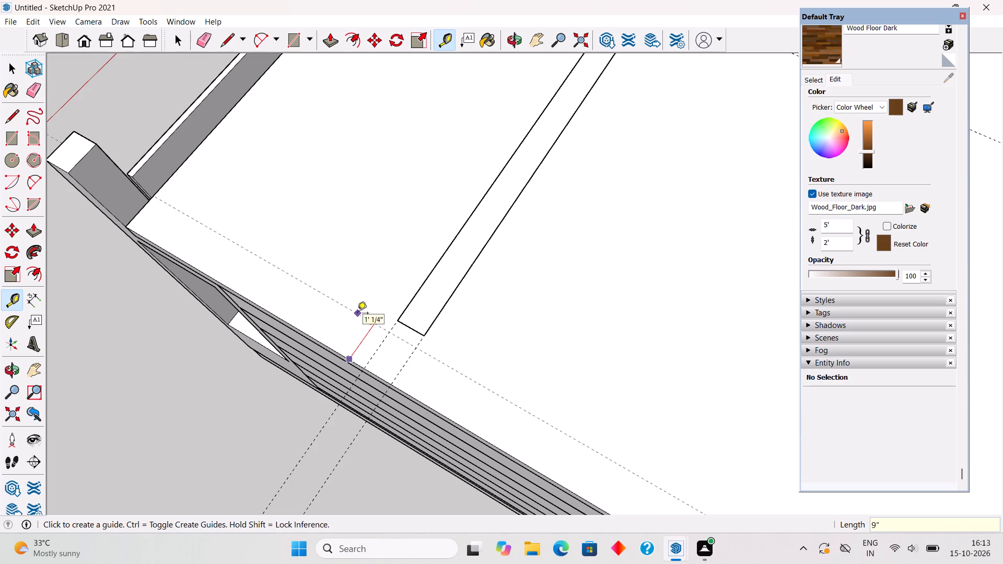
{"action": "key", "text": "space"}
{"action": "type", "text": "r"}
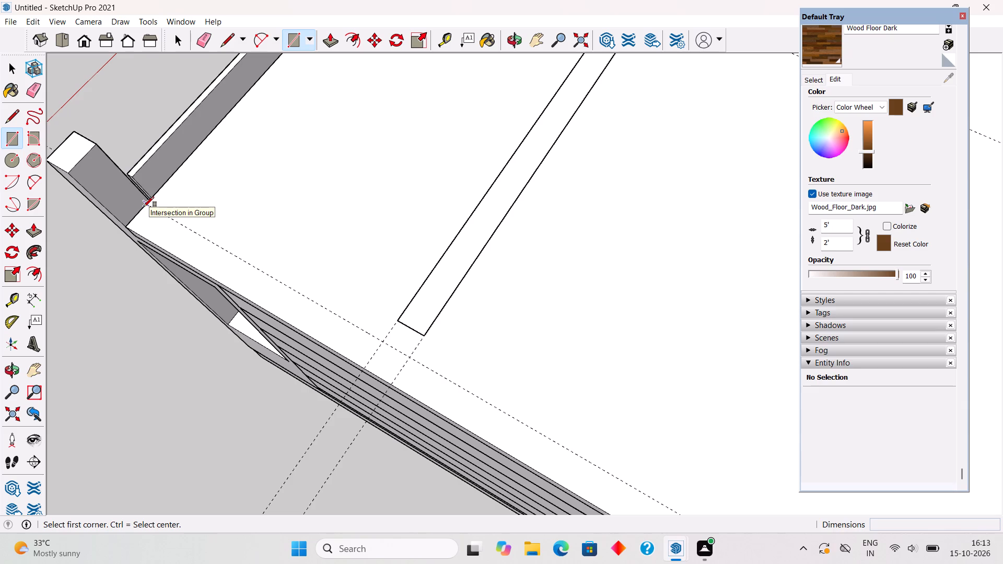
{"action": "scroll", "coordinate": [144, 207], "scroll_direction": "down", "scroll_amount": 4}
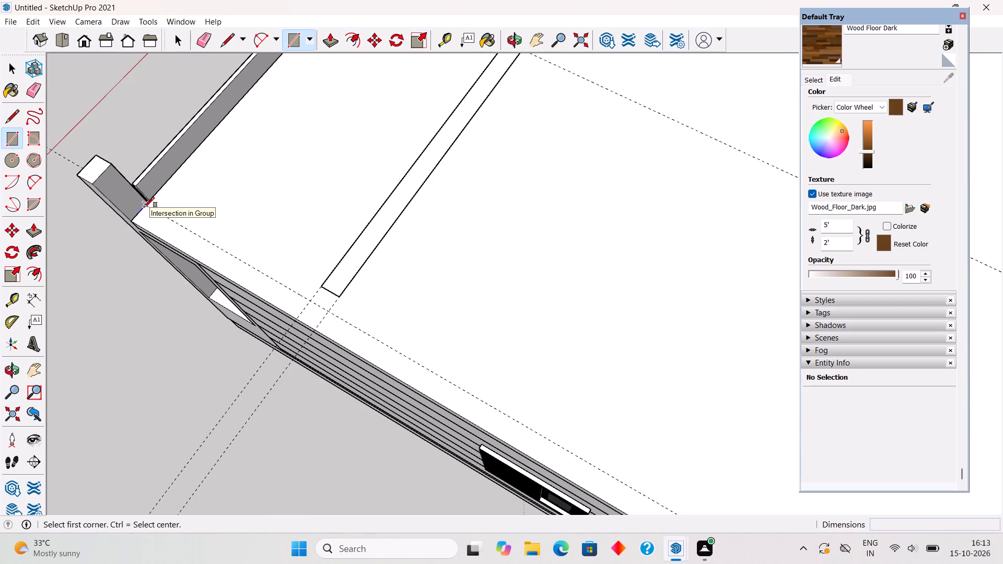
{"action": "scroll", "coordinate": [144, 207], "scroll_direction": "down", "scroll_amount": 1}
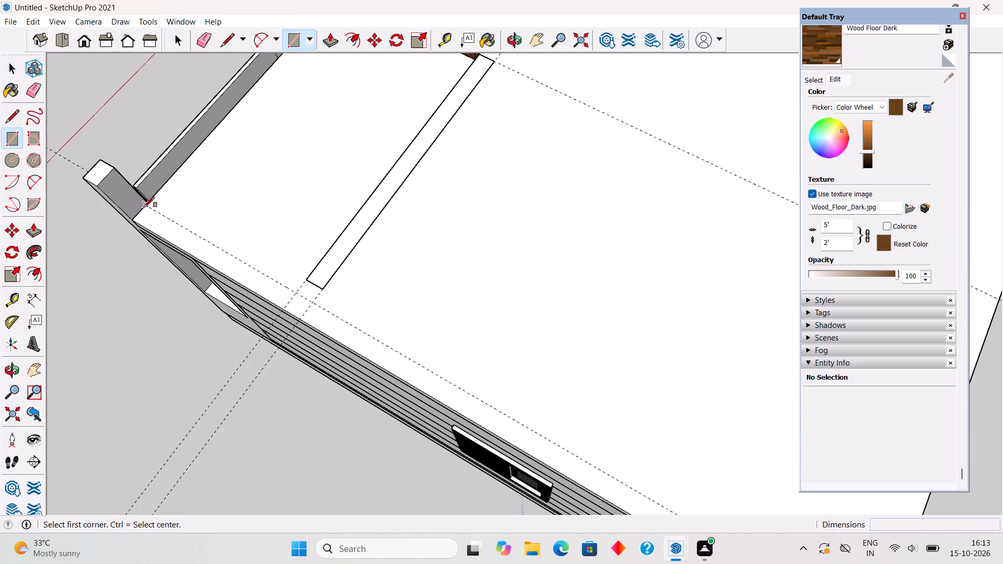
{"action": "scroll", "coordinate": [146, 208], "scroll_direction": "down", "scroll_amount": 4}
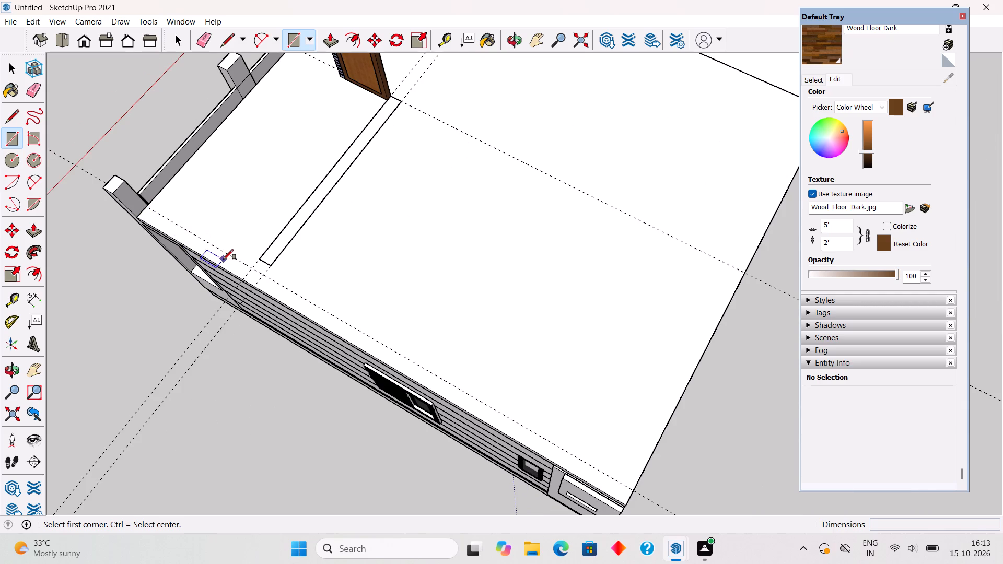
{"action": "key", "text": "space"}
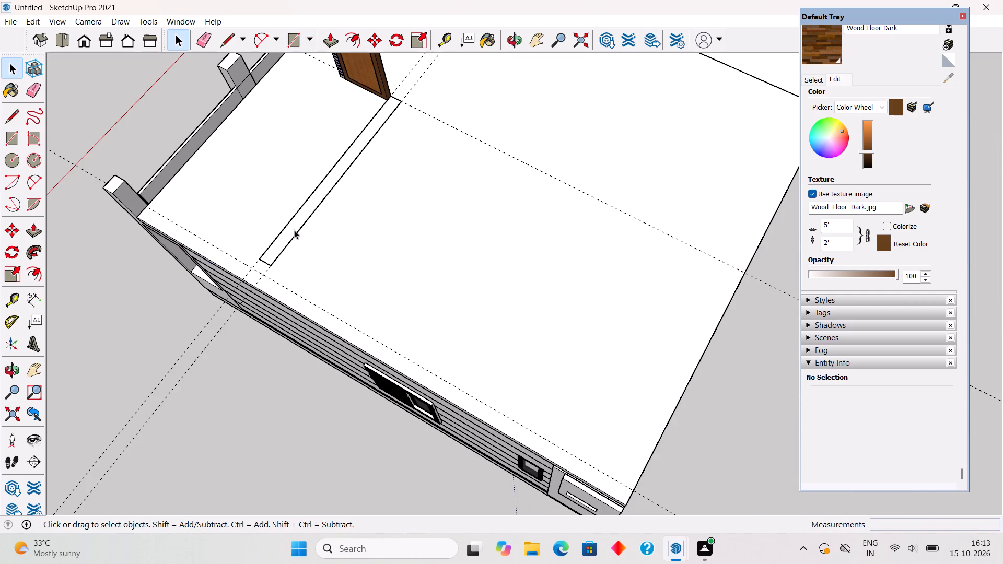
Push/Pull the 9" wide strip on the roof up 10' to the top of the upper-storey slatted wall.
{"action": "left_click", "coordinate": [294, 230]}
{"action": "key", "text": "p"}
{"action": "left_click", "coordinate": [294, 230]}
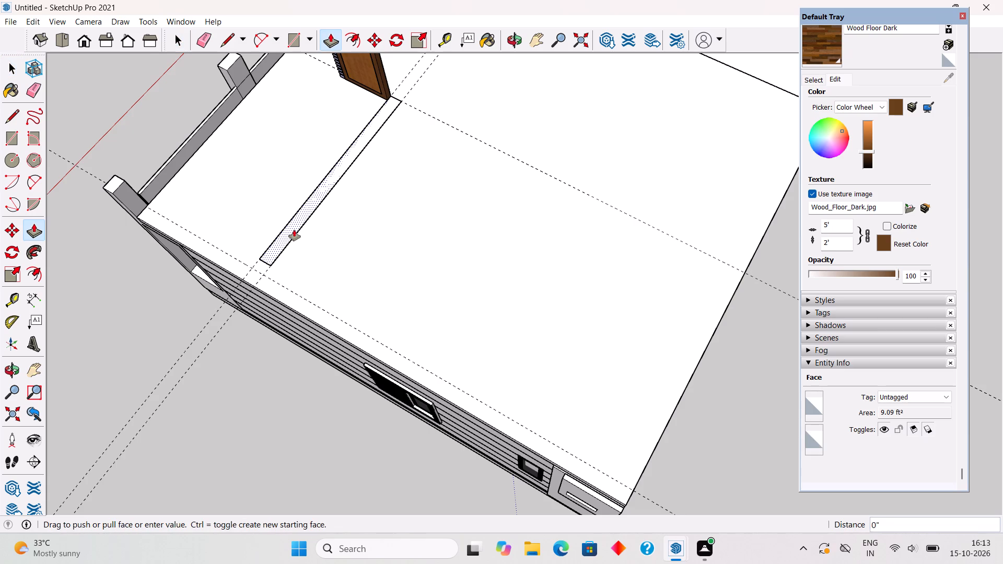
{"action": "scroll", "coordinate": [296, 202], "scroll_direction": "down", "scroll_amount": 4}
{"action": "middle_click_drag", "start_coordinate": [296, 202], "coordinate": [654, 138]}
{"action": "middle_click_drag", "start_coordinate": [447, 296], "coordinate": [619, 254]}
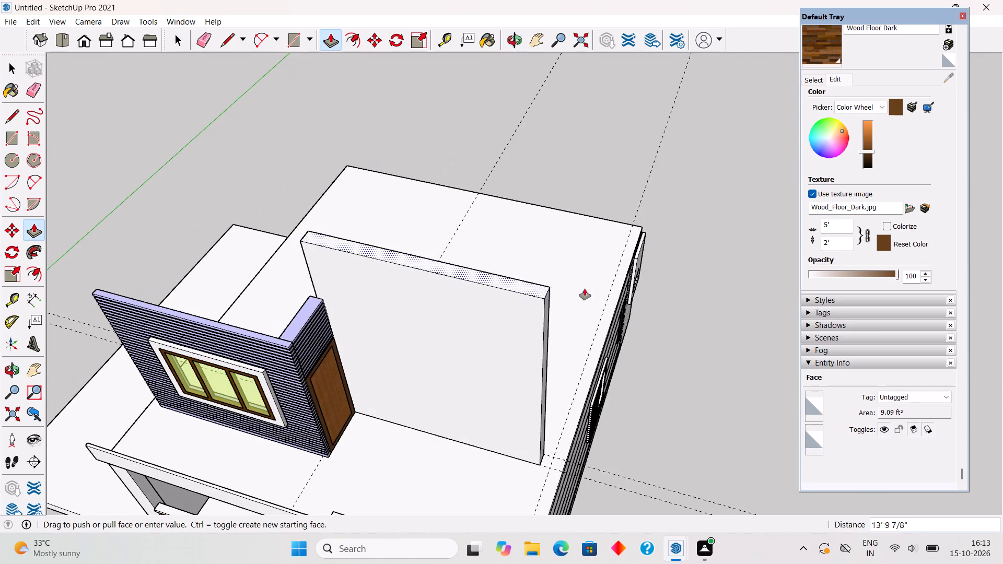
{"action": "left_click", "coordinate": [302, 326]}
Push/Pull the new wall's end face beside the door out to the inner corner of the slatted wall above the door.
{"action": "scroll", "coordinate": [411, 366], "scroll_direction": "down", "scroll_amount": 1}
{"action": "middle_click_drag", "start_coordinate": [409, 366], "coordinate": [362, 376]}
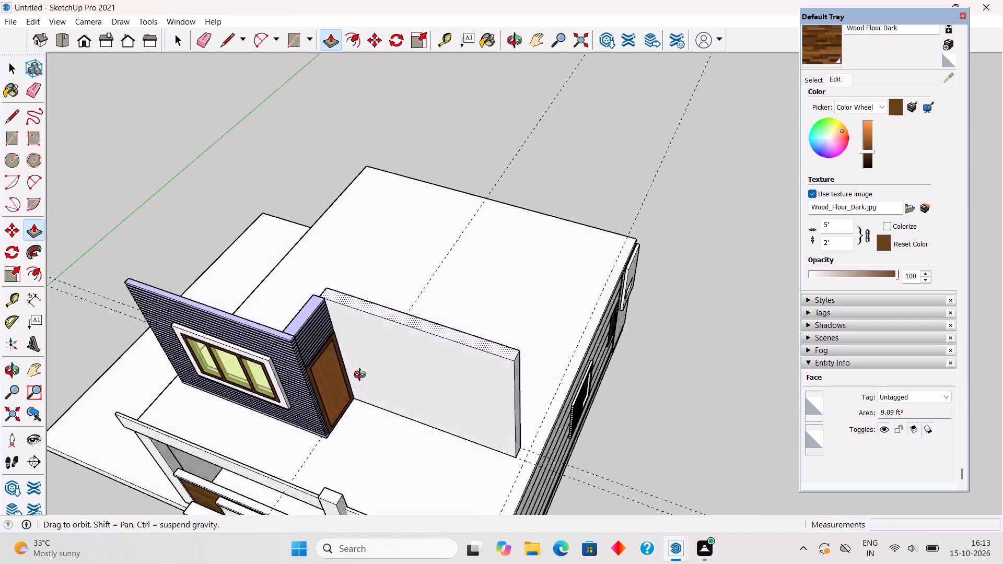
{"action": "middle_click_drag", "start_coordinate": [362, 376], "coordinate": [77, 385]}
{"action": "scroll", "coordinate": [77, 385], "scroll_direction": "down", "scroll_amount": 4}
{"action": "middle_click_drag", "start_coordinate": [504, 261], "coordinate": [37, 290]}
{"action": "scroll", "coordinate": [37, 290], "scroll_direction": "down", "scroll_amount": 2}
{"action": "scroll", "coordinate": [557, 40], "scroll_direction": "up", "scroll_amount": 5}
{"action": "scroll", "coordinate": [526, 116], "scroll_direction": "up", "scroll_amount": 4}
{"action": "scroll", "coordinate": [568, 83], "scroll_direction": "up", "scroll_amount": 1}
{"action": "scroll", "coordinate": [570, 87], "scroll_direction": "down", "scroll_amount": 5}
{"action": "middle_click_drag", "start_coordinate": [540, 238], "coordinate": [304, 274]}
{"action": "scroll", "coordinate": [313, 263], "scroll_direction": "down", "scroll_amount": 3}
{"action": "scroll", "coordinate": [532, 157], "scroll_direction": "up", "scroll_amount": 20}
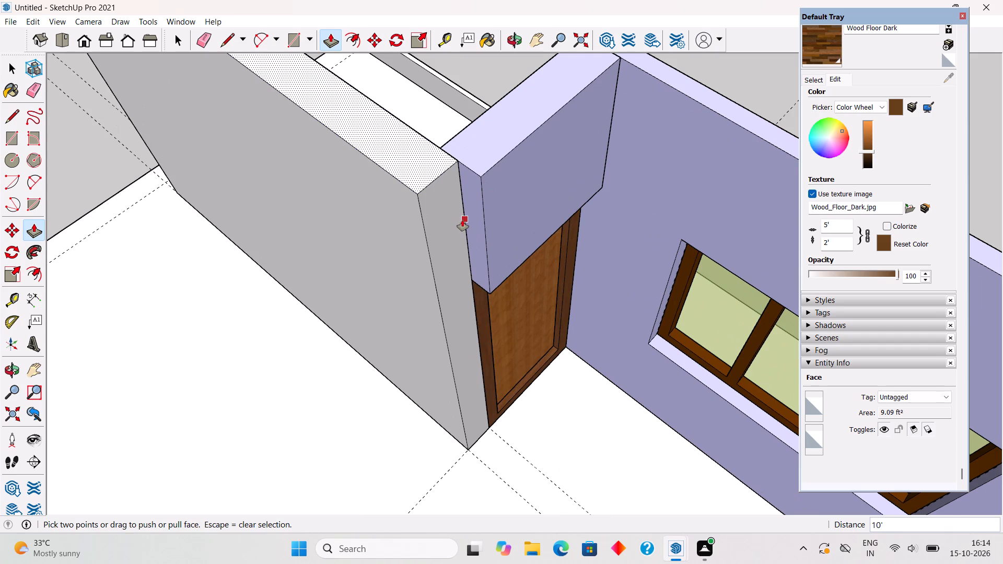
{"action": "key", "text": "p"}
{"action": "left_click", "coordinate": [450, 223]}
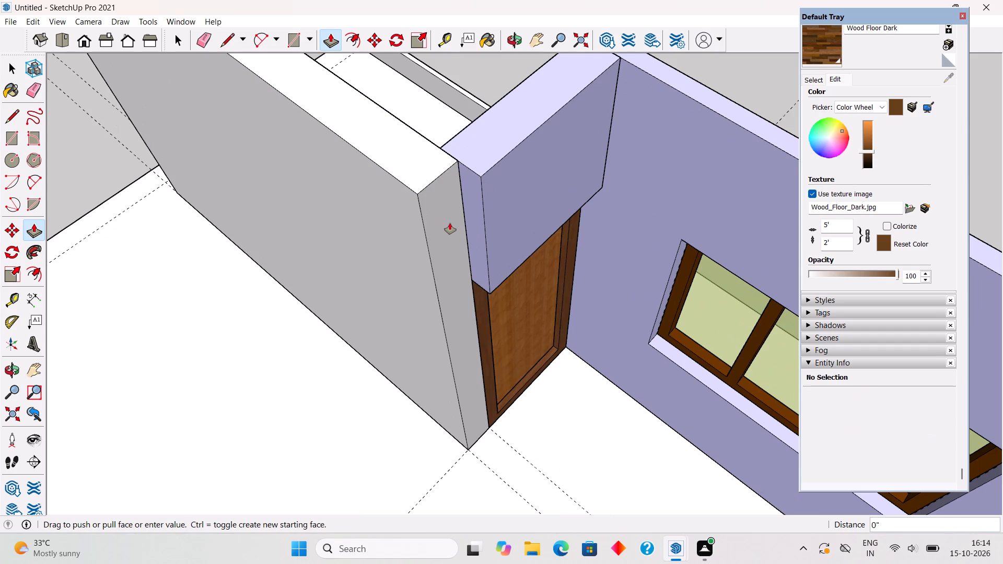
{"action": "left_click", "coordinate": [482, 186]}
{"action": "key", "text": "space"}
{"action": "scroll", "coordinate": [475, 187], "scroll_direction": "down", "scroll_amount": 19}
{"action": "middle_click_drag", "start_coordinate": [372, 257], "coordinate": [837, 312]}
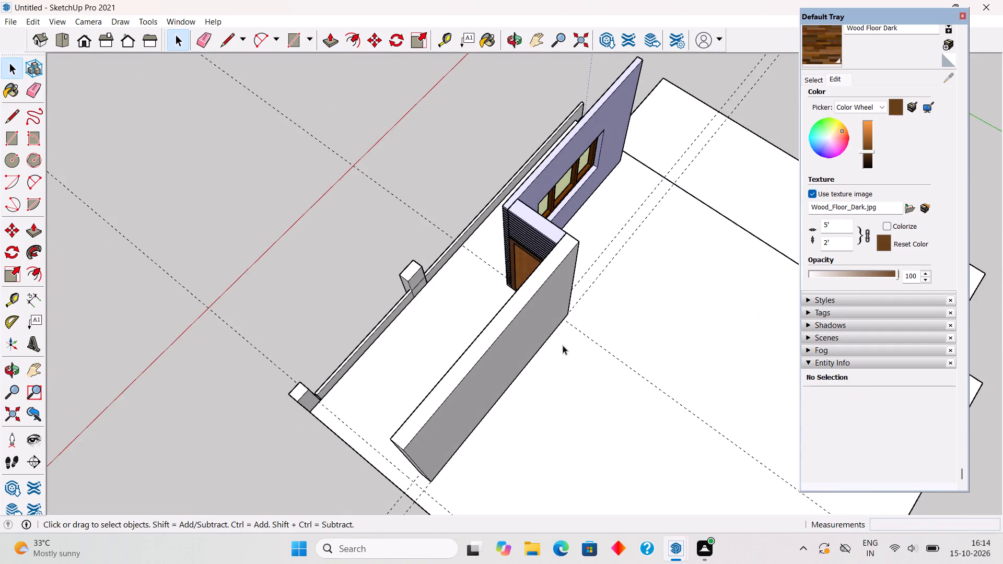
Examine the new upper-storey wall beside the door and how it relates to the slatted walls and roof edge.
{"action": "middle_click_drag", "start_coordinate": [563, 345], "coordinate": [828, 222]}
{"action": "middle_click_drag", "start_coordinate": [636, 295], "coordinate": [668, 188]}
{"action": "scroll", "coordinate": [668, 188], "scroll_direction": "down", "scroll_amount": 3}
{"action": "middle_click_drag", "start_coordinate": [662, 261], "coordinate": [684, 240]}
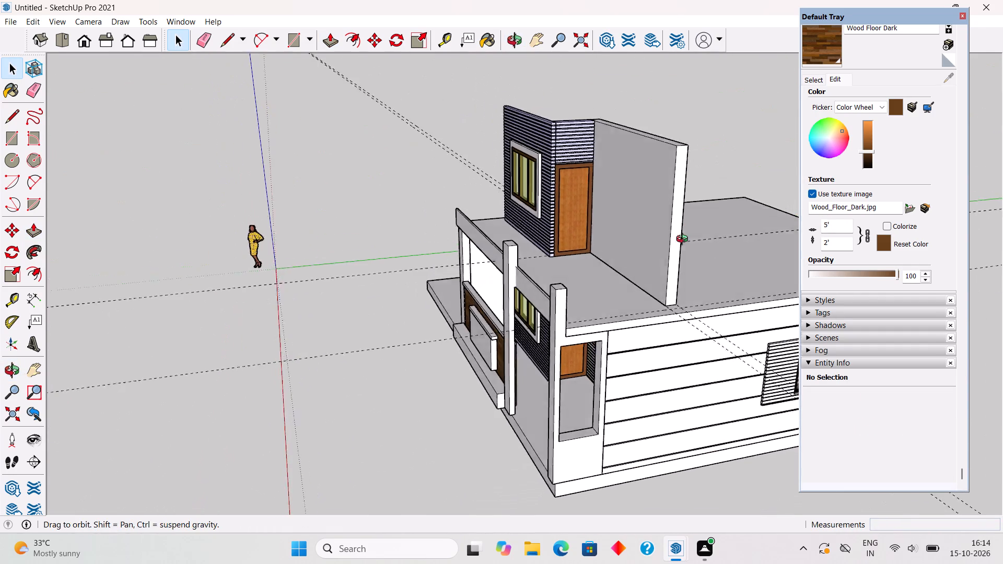
{"action": "middle_click_drag", "start_coordinate": [684, 240], "coordinate": [815, 224]}
{"action": "middle_click_drag", "start_coordinate": [654, 263], "coordinate": [816, 268]}
{"action": "scroll", "coordinate": [696, 160], "scroll_direction": "up", "scroll_amount": 5}
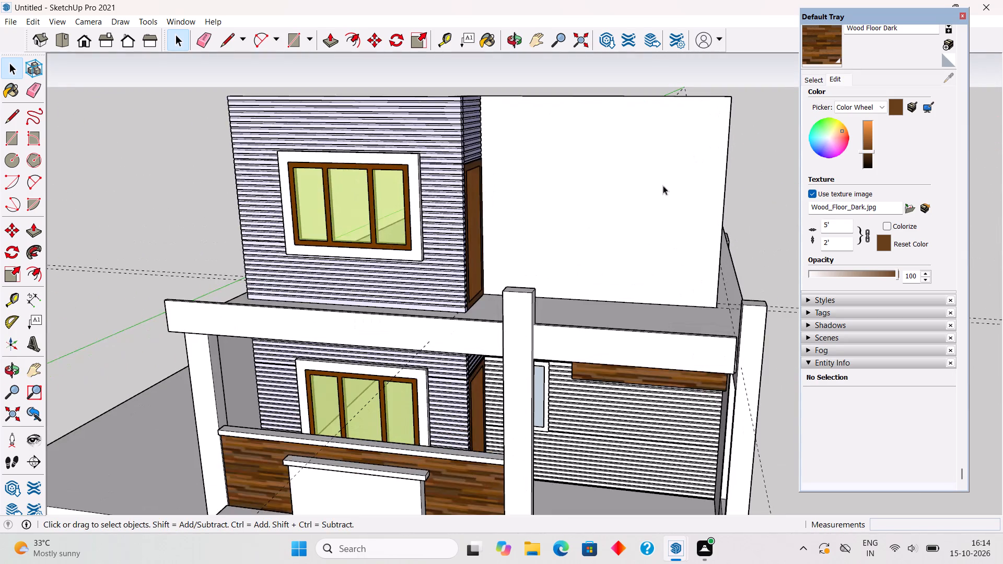
{"action": "middle_click_drag", "start_coordinate": [617, 259], "coordinate": [695, 260]}
{"action": "scroll", "coordinate": [699, 253], "scroll_direction": "up", "scroll_amount": 2}
{"action": "middle_click_drag", "start_coordinate": [593, 226], "coordinate": [529, 232]}
{"action": "scroll", "coordinate": [529, 232], "scroll_direction": "down", "scroll_amount": 9}
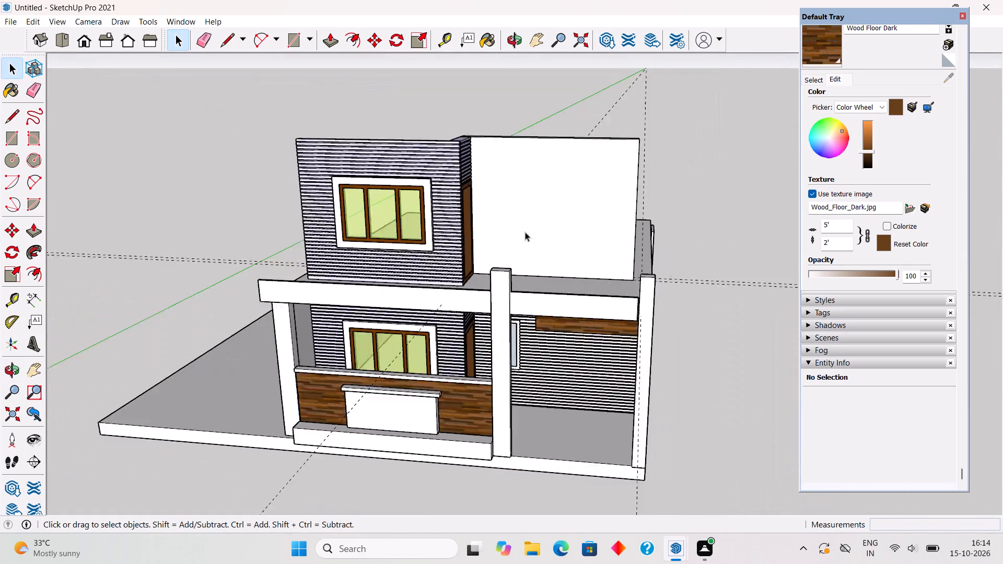
{"action": "scroll", "coordinate": [669, 192], "scroll_direction": "up", "scroll_amount": 9}
{"action": "middle_click_drag", "start_coordinate": [519, 213], "coordinate": [552, 195]}
{"action": "scroll", "coordinate": [553, 196], "scroll_direction": "up", "scroll_amount": 3}
{"action": "scroll", "coordinate": [573, 213], "scroll_direction": "down", "scroll_amount": 4}
{"action": "scroll", "coordinate": [574, 84], "scroll_direction": "up", "scroll_amount": 4}
{"action": "scroll", "coordinate": [574, 85], "scroll_direction": "down", "scroll_amount": 2}
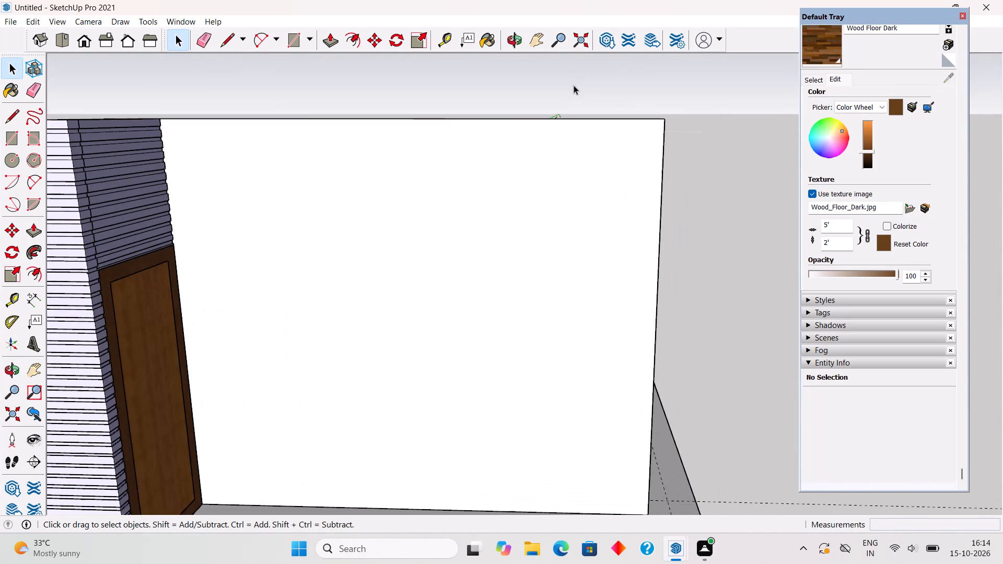
{"action": "scroll", "coordinate": [574, 86], "scroll_direction": "down", "scroll_amount": 1}
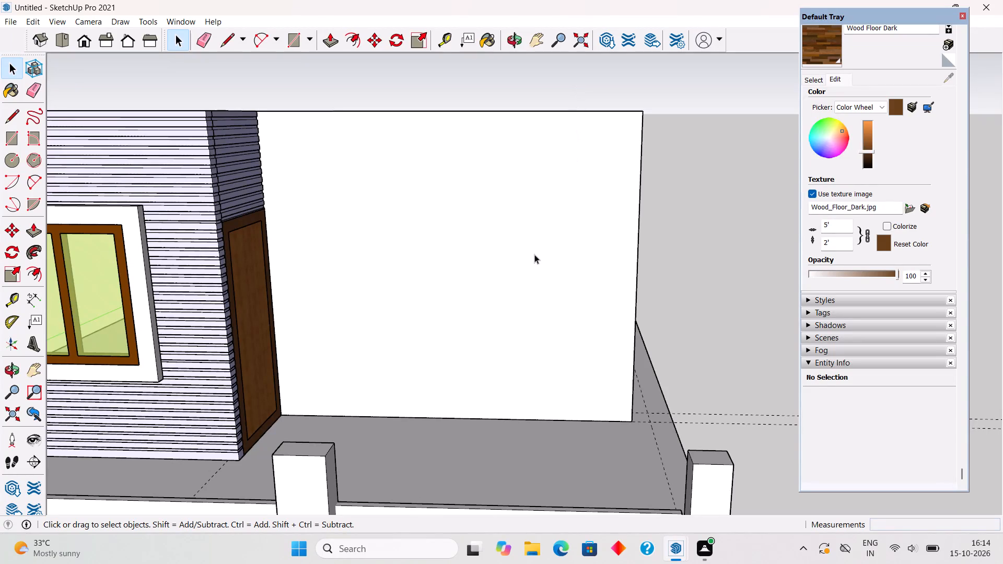
Select the whole white upper-storey wall beside the door and make it a group.
{"action": "middle_click_drag", "start_coordinate": [613, 355], "coordinate": [627, 283]}
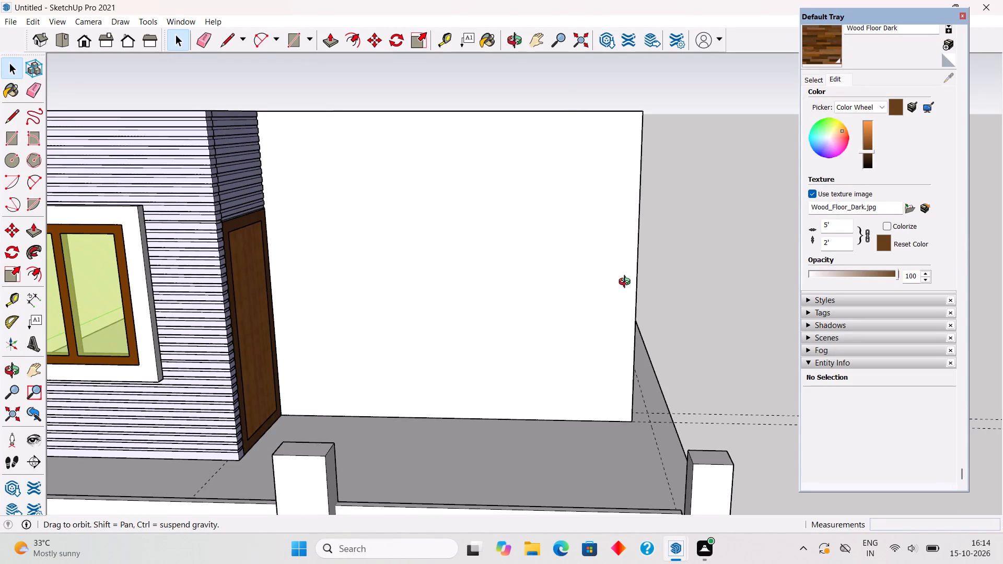
{"action": "middle_click_drag", "start_coordinate": [627, 283], "coordinate": [619, 274]}
{"action": "middle_click_drag", "start_coordinate": [617, 283], "coordinate": [511, 375]}
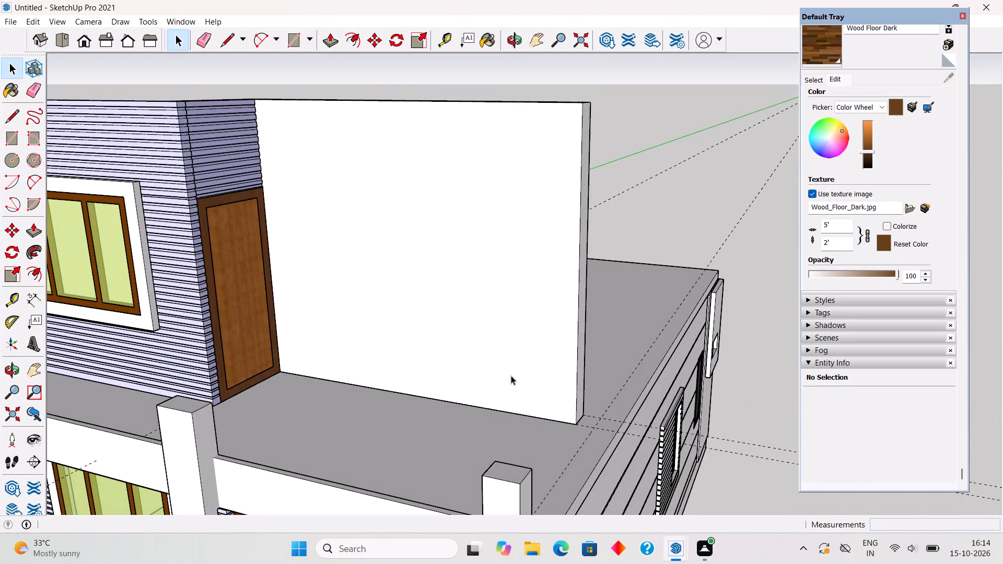
{"action": "scroll", "coordinate": [616, 365], "scroll_direction": "up", "scroll_amount": 2}
{"action": "triple_click", "coordinate": [567, 373]}
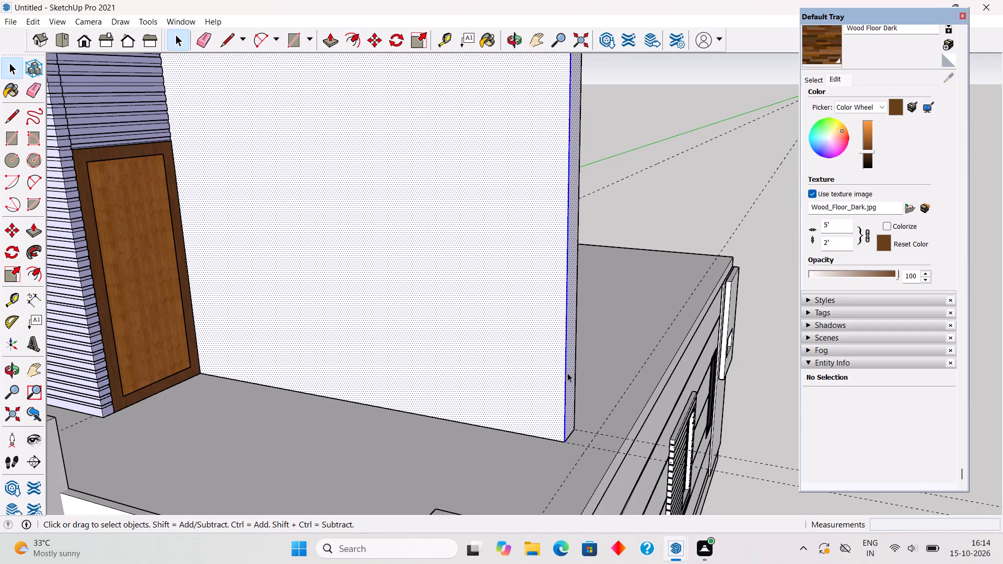
{"action": "right_click", "coordinate": [546, 362]}
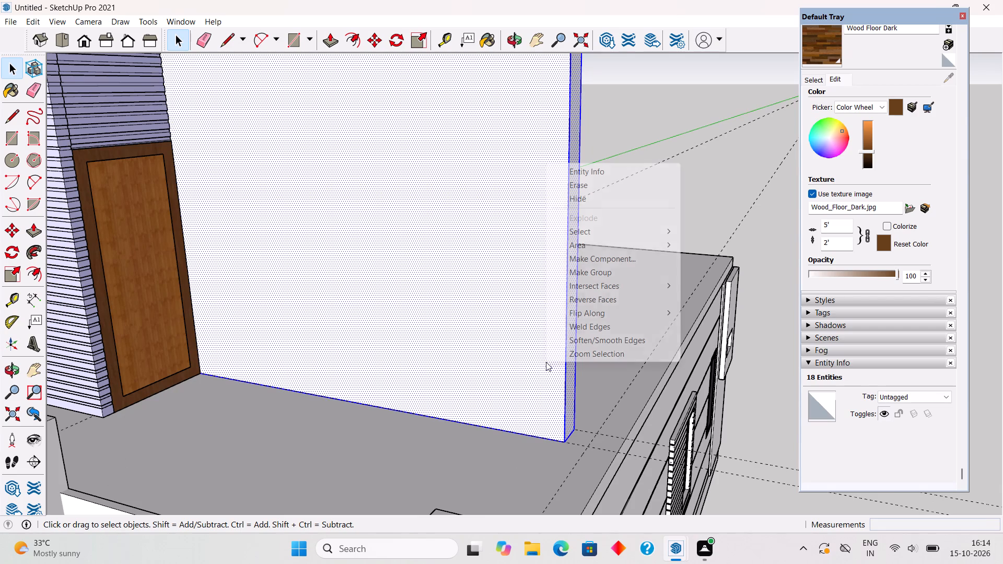
{"action": "left_click", "coordinate": [569, 272]}
{"action": "left_click", "coordinate": [658, 171]}
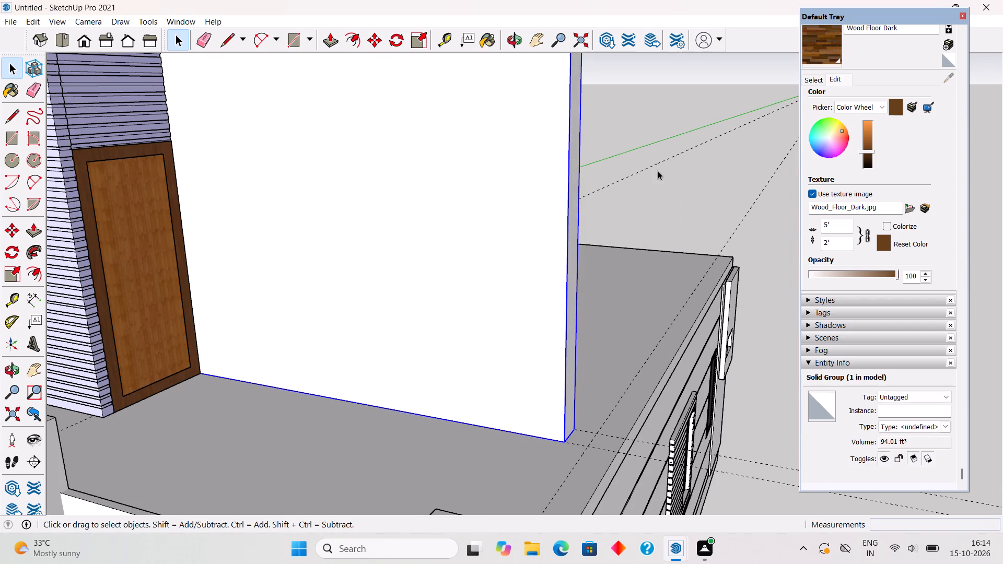
Inside the wall group, Push/Pull the free end face outward about 8 7/16" towards the plank-clad side wall.
{"action": "scroll", "coordinate": [572, 352], "scroll_direction": "up", "scroll_amount": 4}
{"action": "triple_click", "coordinate": [570, 350]}
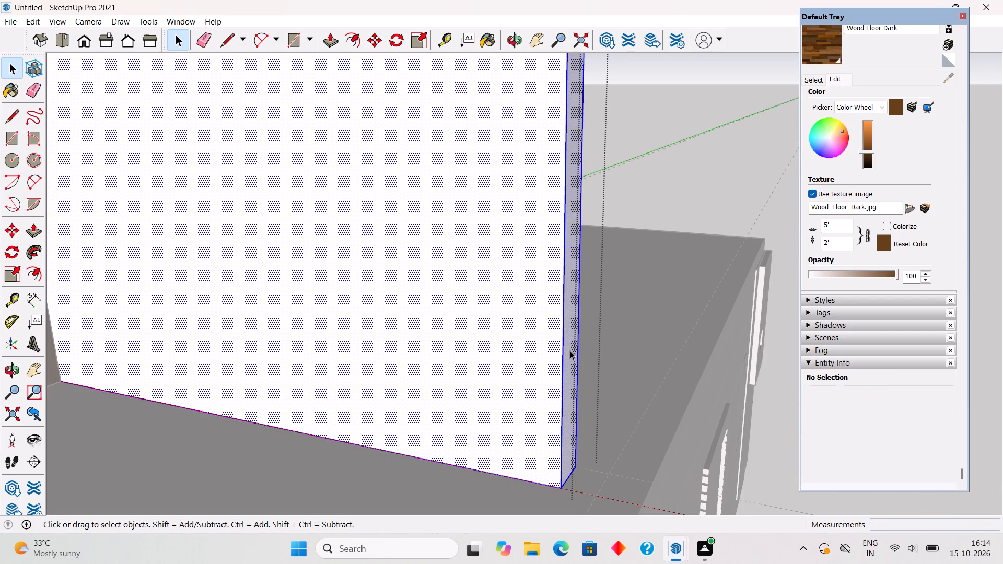
{"action": "key", "text": "p"}
{"action": "left_click", "coordinate": [570, 350]}
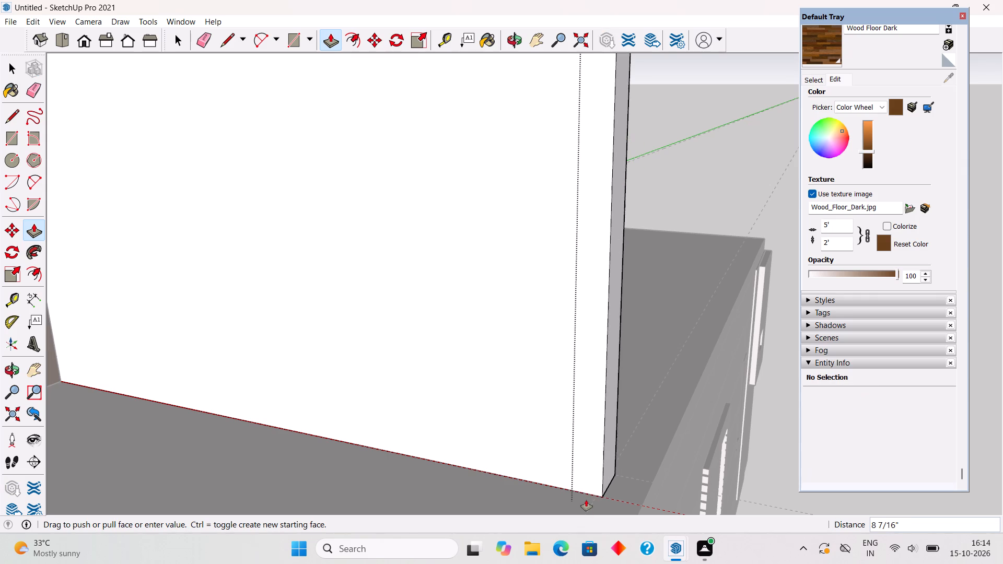
{"action": "left_click", "coordinate": [586, 500]}
{"action": "key", "text": "space"}
{"action": "left_click", "coordinate": [782, 456]}
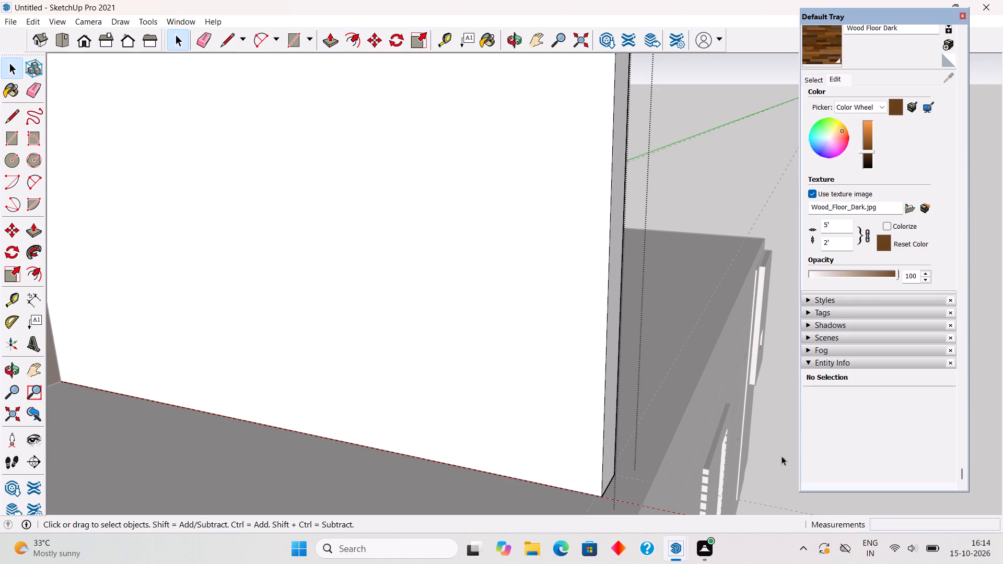
Examine the extended upper-storey wall and the front facade from several angles.
{"action": "scroll", "coordinate": [614, 369], "scroll_direction": "down", "scroll_amount": 4}
{"action": "scroll", "coordinate": [614, 369], "scroll_direction": "up", "scroll_amount": 1}
{"action": "scroll", "coordinate": [614, 369], "scroll_direction": "down", "scroll_amount": 5}
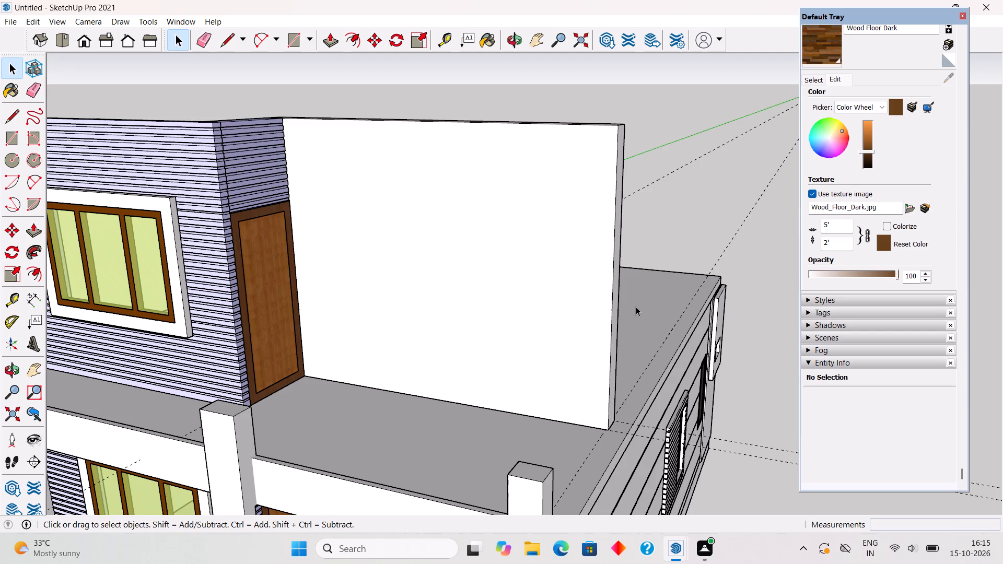
{"action": "scroll", "coordinate": [636, 307], "scroll_direction": "down", "scroll_amount": 1}
{"action": "middle_click_drag", "start_coordinate": [561, 335], "coordinate": [404, 346]}
{"action": "scroll", "coordinate": [405, 345], "scroll_direction": "up", "scroll_amount": 3}
{"action": "middle_click_drag", "start_coordinate": [468, 347], "coordinate": [594, 356]}
{"action": "scroll", "coordinate": [594, 356], "scroll_direction": "down", "scroll_amount": 4}
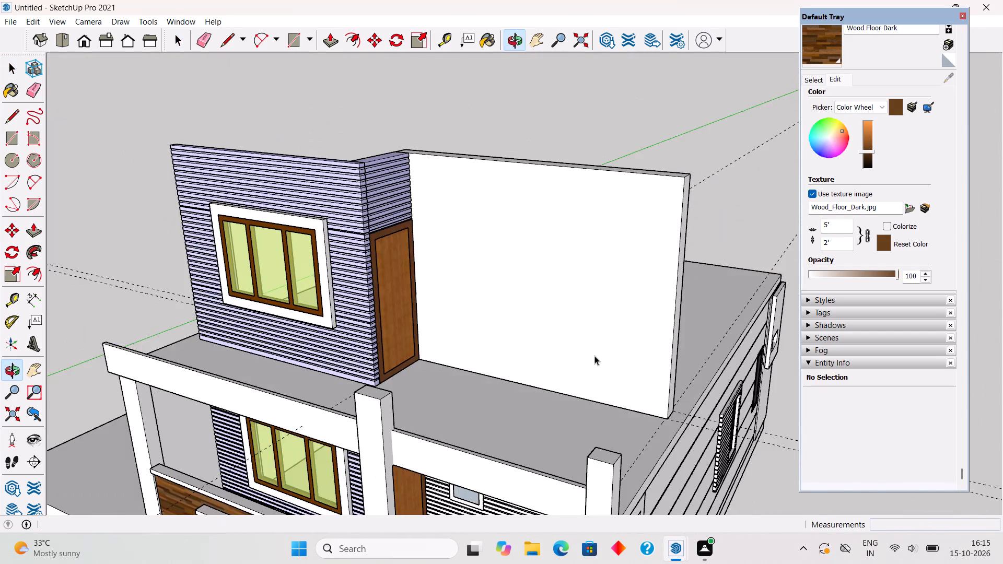
{"action": "middle_click_drag", "start_coordinate": [580, 372], "coordinate": [705, 337]}
{"action": "scroll", "coordinate": [580, 372], "scroll_direction": "down", "scroll_amount": 1}
{"action": "scroll", "coordinate": [707, 355], "scroll_direction": "up", "scroll_amount": 3}
{"action": "middle_click_drag", "start_coordinate": [712, 352], "coordinate": [752, 318]}
{"action": "scroll", "coordinate": [752, 318], "scroll_direction": "down", "scroll_amount": 3}
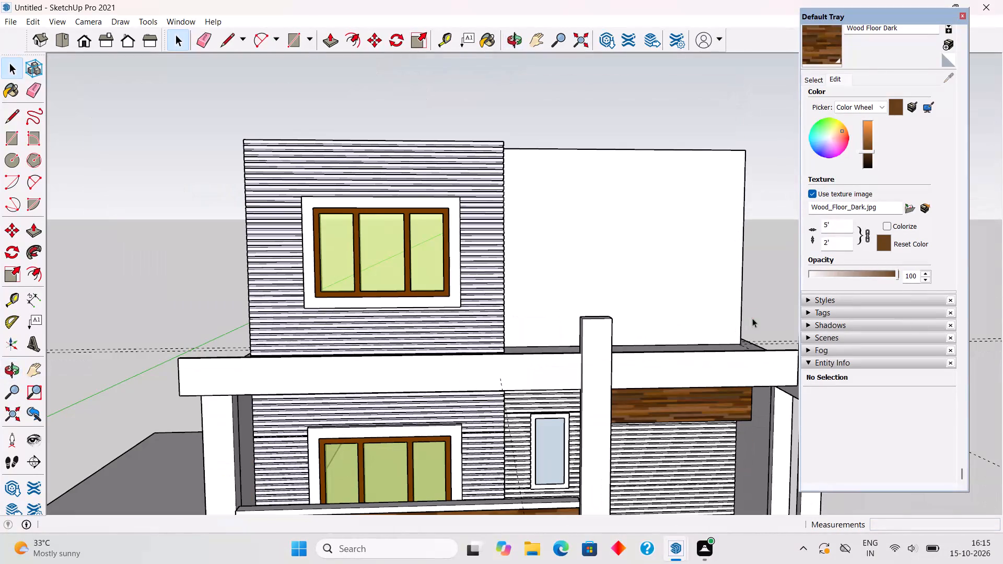
{"action": "middle_click_drag", "start_coordinate": [380, 337], "coordinate": [426, 419]}
{"action": "scroll", "coordinate": [371, 359], "scroll_direction": "down", "scroll_amount": 1}
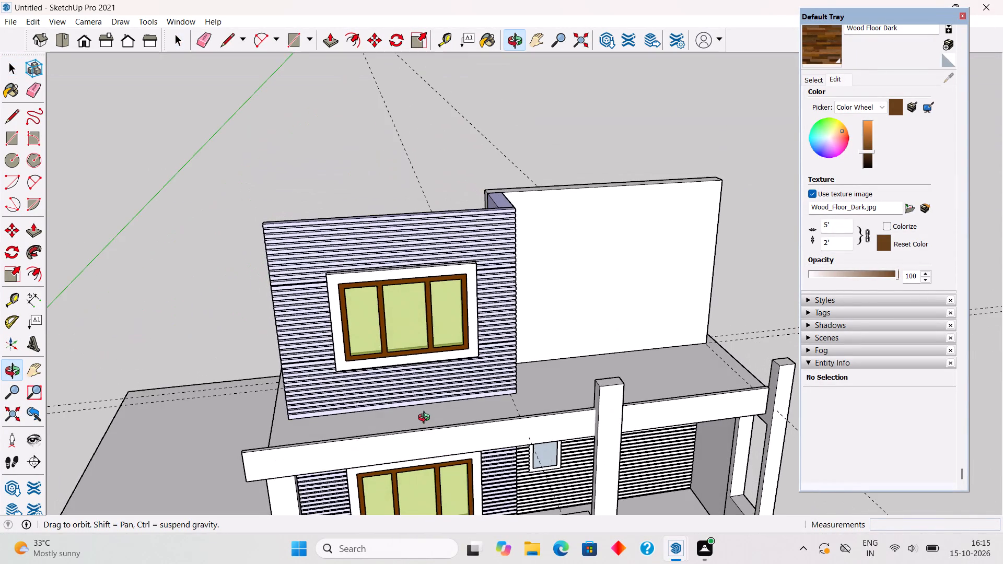
{"action": "middle_click_drag", "start_coordinate": [426, 419], "coordinate": [311, 419]}
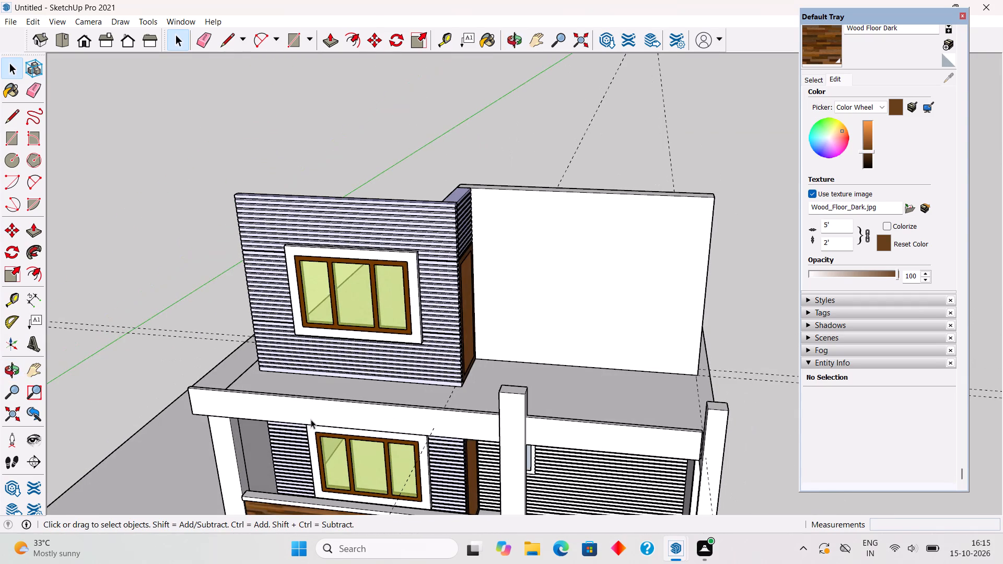
{"action": "scroll", "coordinate": [646, 242], "scroll_direction": "up", "scroll_amount": 2}
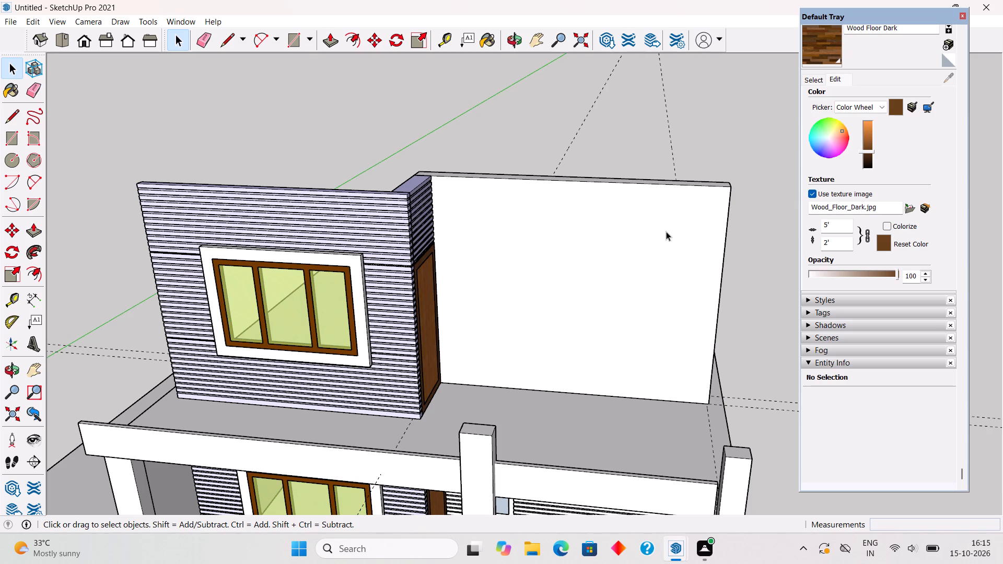
Place a vertical guide on the white upper-storey wall, 1' out from its corner with the slatted wall above the door.
{"action": "key", "text": "t"}
{"action": "scroll", "coordinate": [451, 224], "scroll_direction": "up", "scroll_amount": 4}
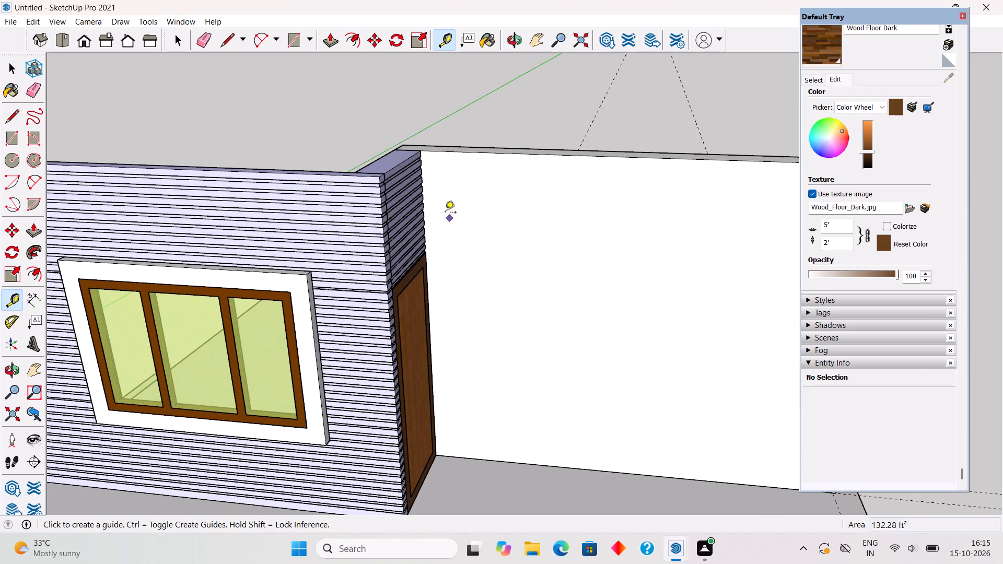
{"action": "scroll", "coordinate": [412, 178], "scroll_direction": "up", "scroll_amount": 5}
{"action": "scroll", "coordinate": [433, 139], "scroll_direction": "up", "scroll_amount": 12}
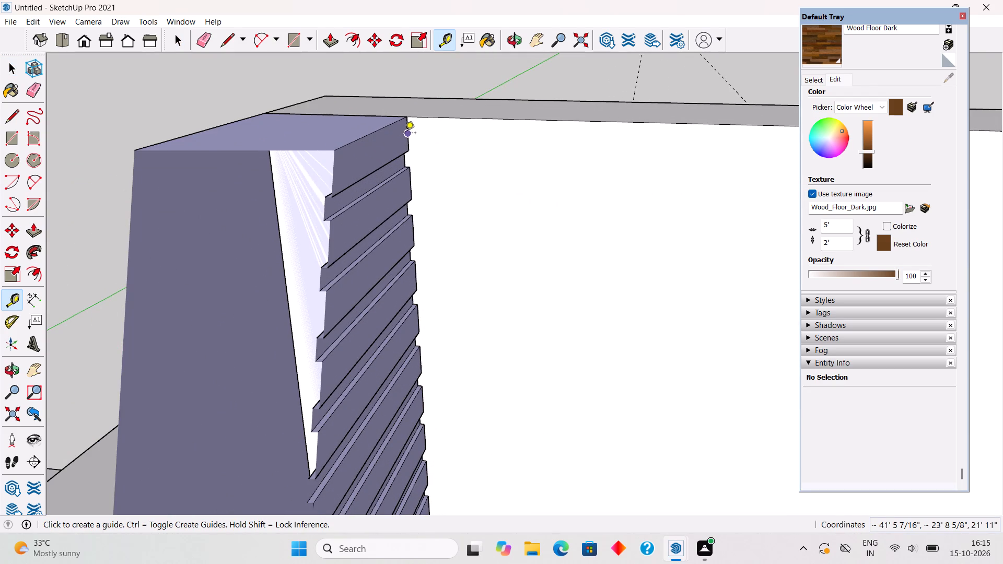
{"action": "scroll", "coordinate": [406, 128], "scroll_direction": "up", "scroll_amount": 6}
{"action": "scroll", "coordinate": [406, 128], "scroll_direction": "down", "scroll_amount": 4}
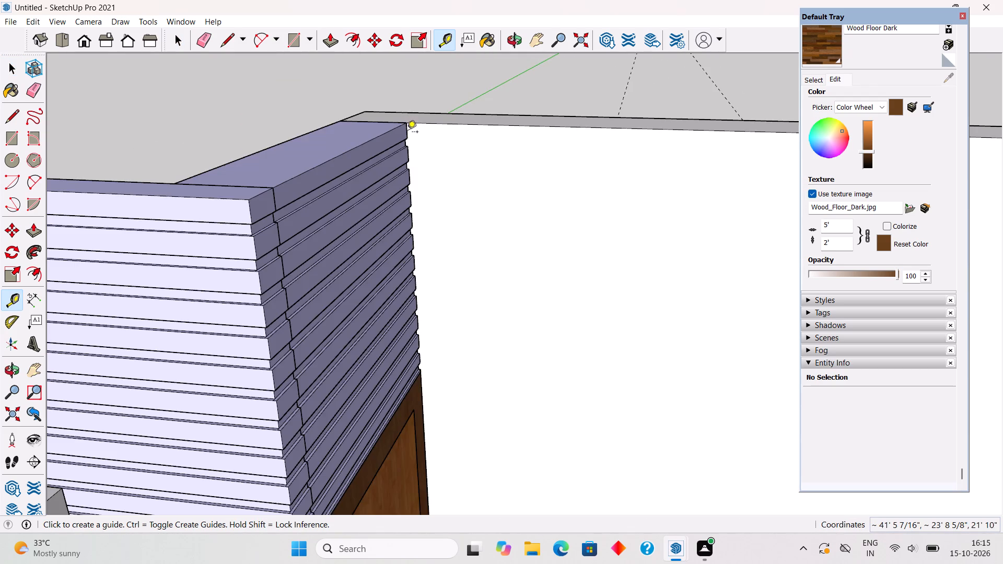
{"action": "scroll", "coordinate": [407, 133], "scroll_direction": "up", "scroll_amount": 4}
{"action": "left_click", "coordinate": [407, 127]}
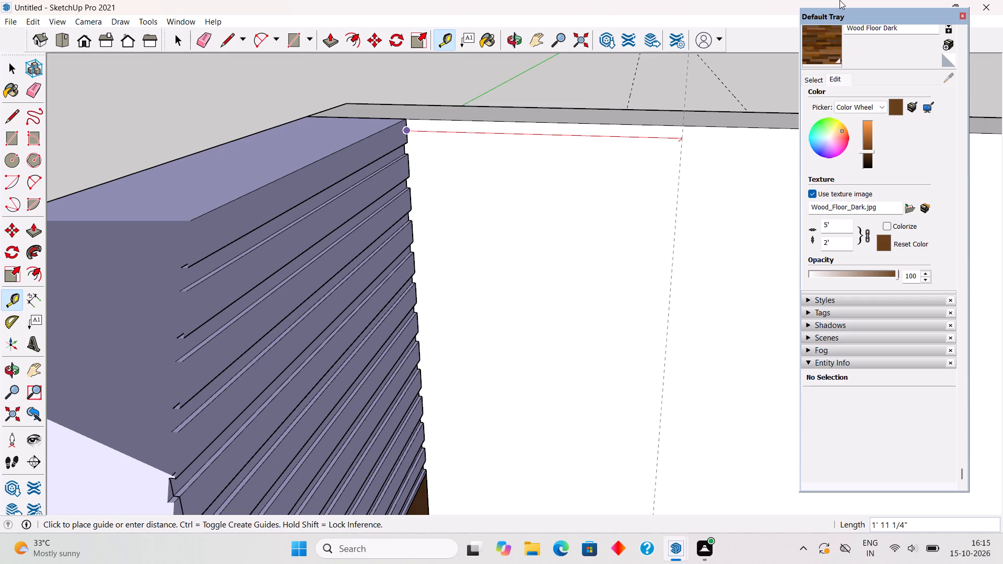
{"action": "type", "text": "1'"}
{"action": "key", "text": "Return"}
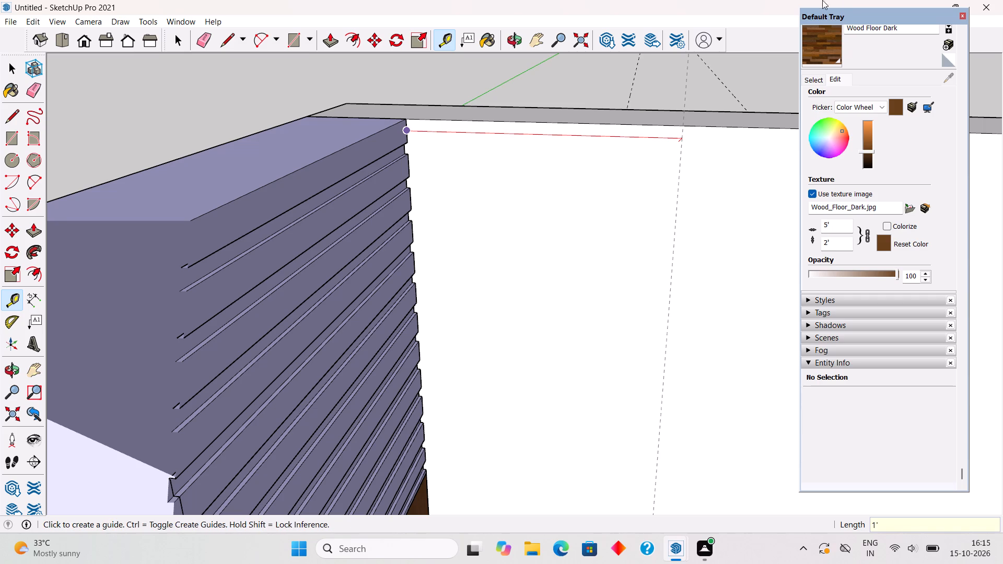
{"action": "scroll", "coordinate": [734, 40], "scroll_direction": "down", "scroll_amount": 4}
{"action": "scroll", "coordinate": [669, 208], "scroll_direction": "down", "scroll_amount": 3}
{"action": "key", "text": "space"}
{"action": "scroll", "coordinate": [619, 216], "scroll_direction": "down", "scroll_amount": 4}
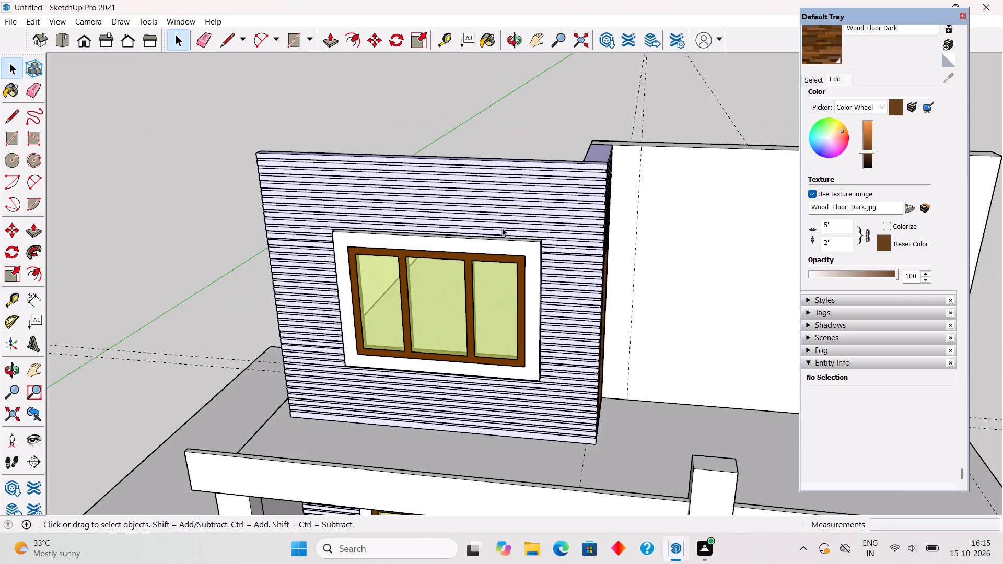
{"action": "scroll", "coordinate": [443, 218], "scroll_direction": "down", "scroll_amount": 6}
{"action": "middle_click_drag", "start_coordinate": [613, 332], "coordinate": [668, 328]}
{"action": "scroll", "coordinate": [668, 328], "scroll_direction": "up", "scroll_amount": 1}
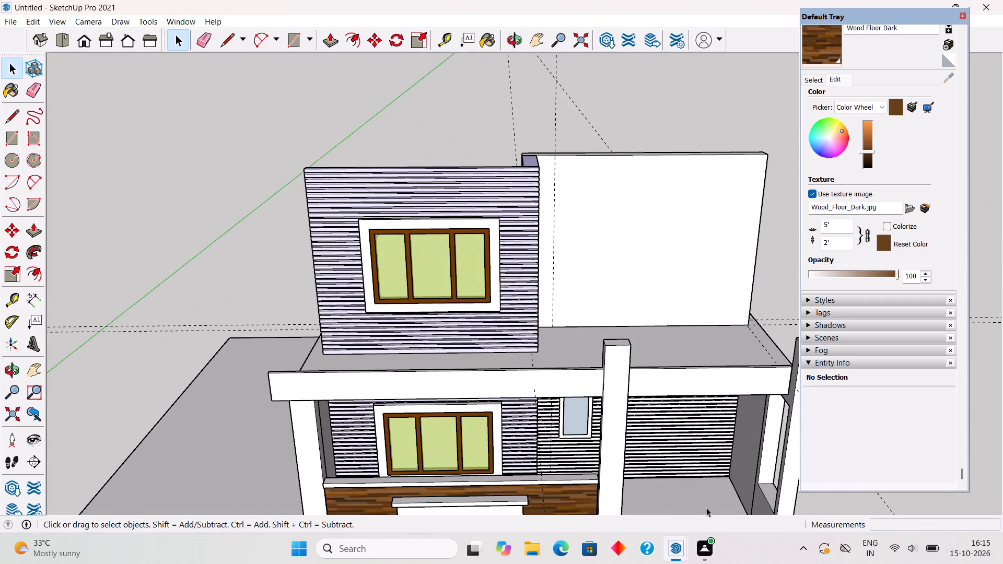